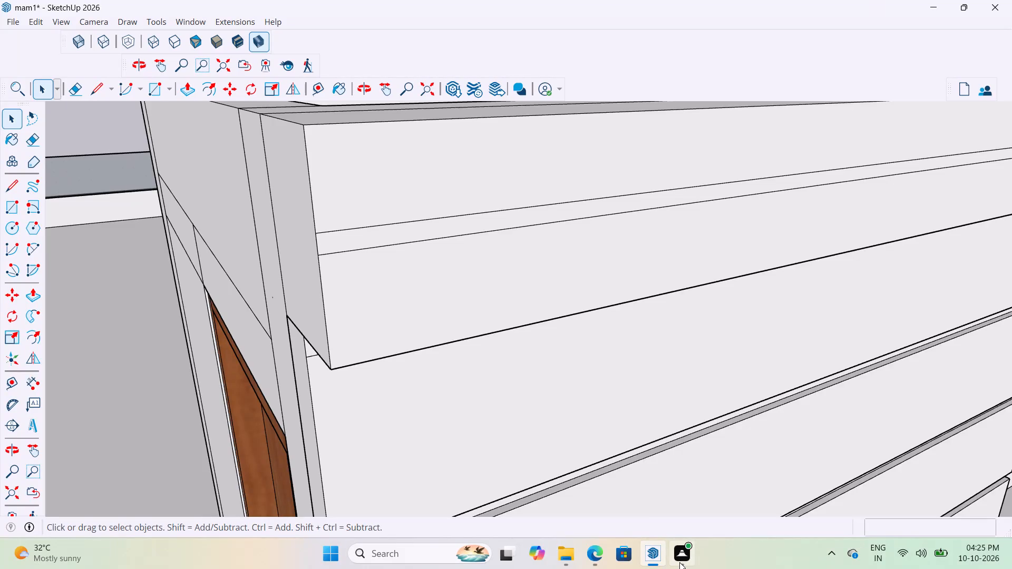
Push the narrow strip face along the stair tower's top frame band inward 0.2" with Push/Pull.
scroll(409, 250, "up", 3)
scroll(348, 265, "down", 2)
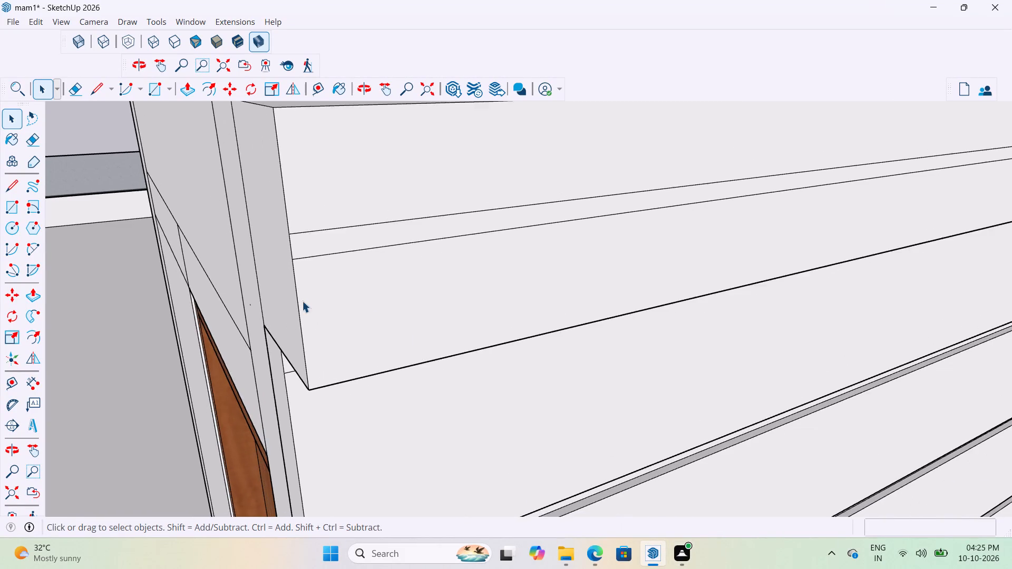
scroll(302, 301, "down", 5)
scroll(369, 237, "up", 2)
scroll(325, 277, "up", 3)
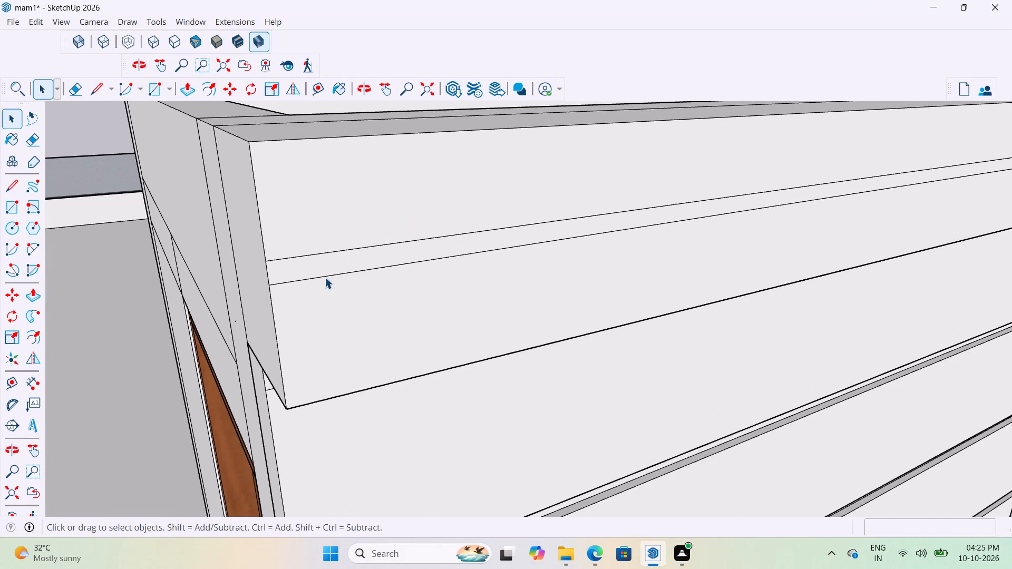
key("p")
left_click(299, 261)
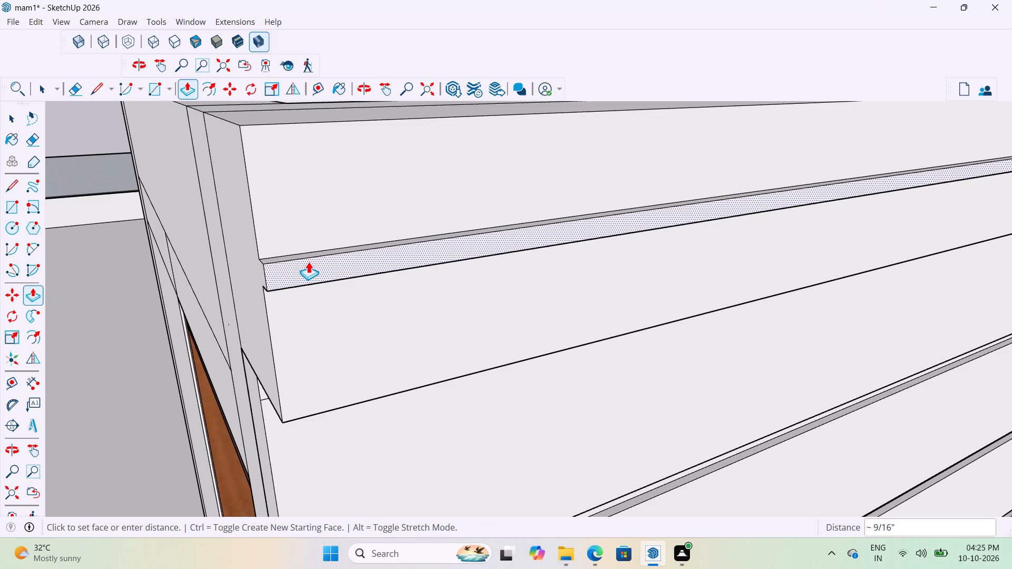
type("0.2")
key("shift+quotedbl")
key("Return")
Examine the recessed groove at the top band's end and around the frame's upper corner beside the wooden slats.
scroll(308, 261, "up", 3)
middle_click_drag(324, 256, 477, 233)
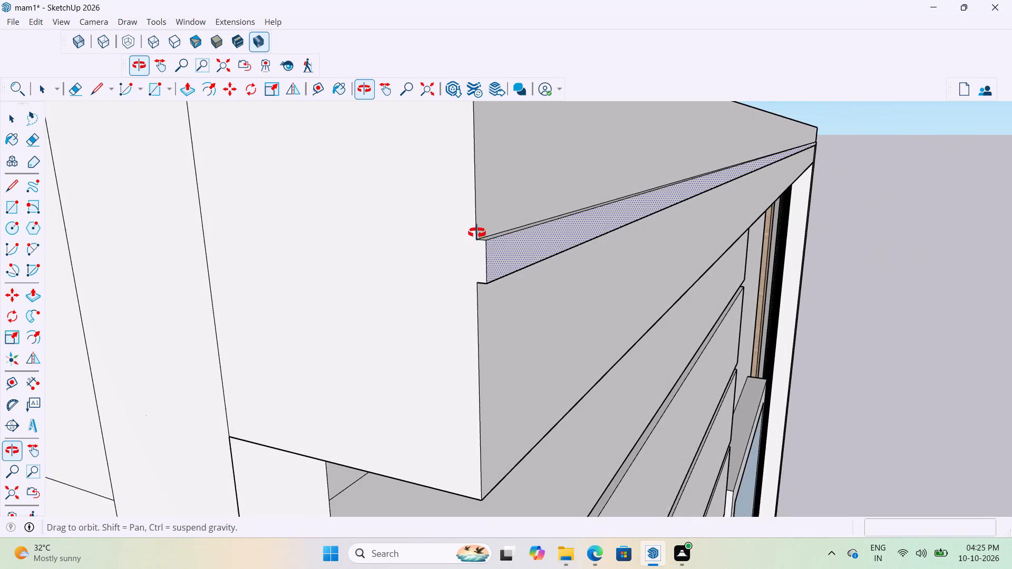
middle_click_drag(477, 233, 459, 223)
scroll(350, 238, "down", 15)
scroll(473, 216, "up", 3)
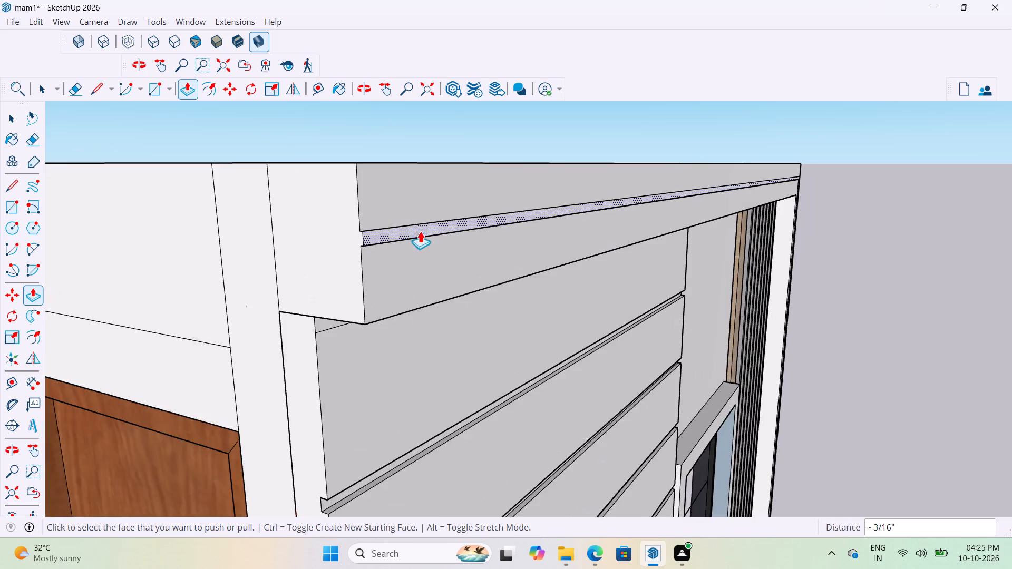
scroll(420, 231, "up", 8)
middle_click_drag(347, 225, 309, 223)
scroll(251, 265, "down", 2)
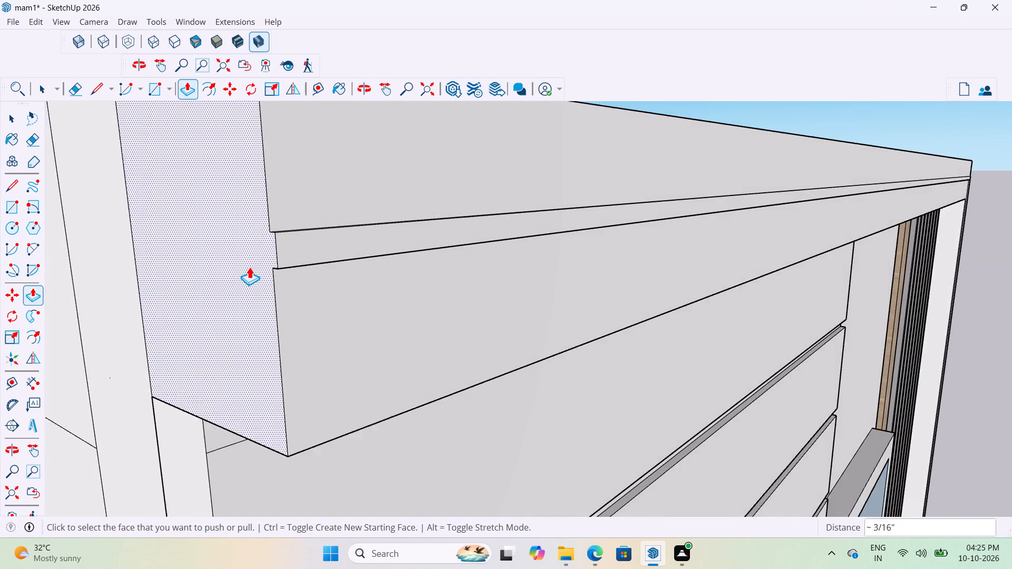
scroll(249, 267, "down", 20)
scroll(806, 226, "up", 4)
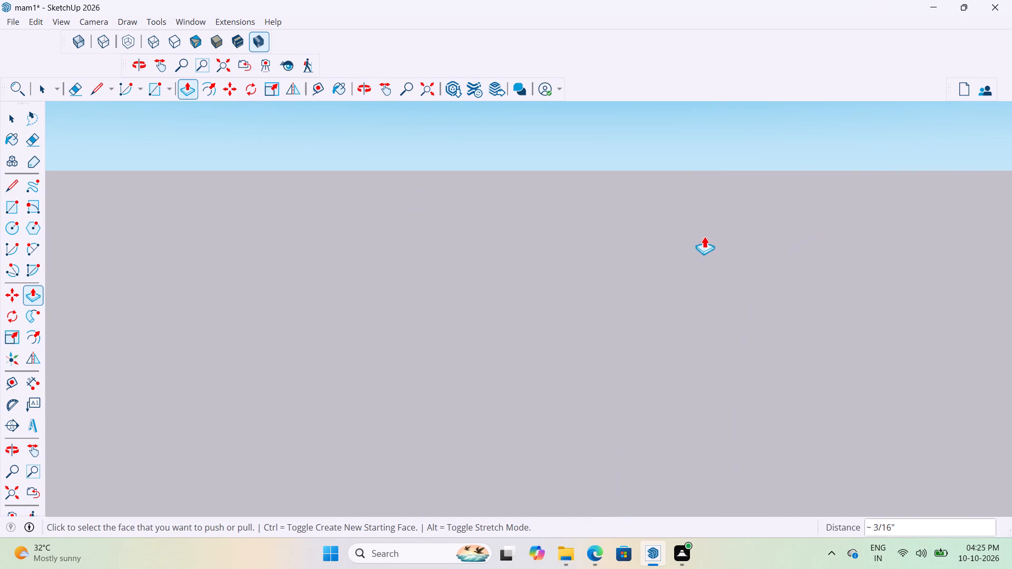
scroll(688, 243, "down", 5)
scroll(629, 251, "down", 10)
middle_click_drag(498, 264, 411, 310)
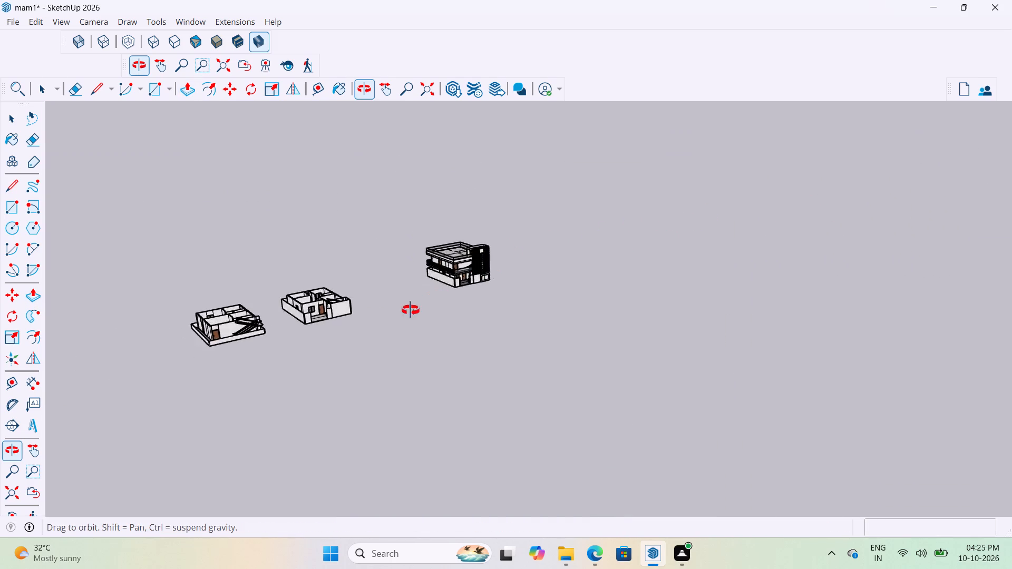
middle_click_drag(411, 310, 374, 313)
scroll(519, 251, "up", 12)
scroll(486, 241, "up", 11)
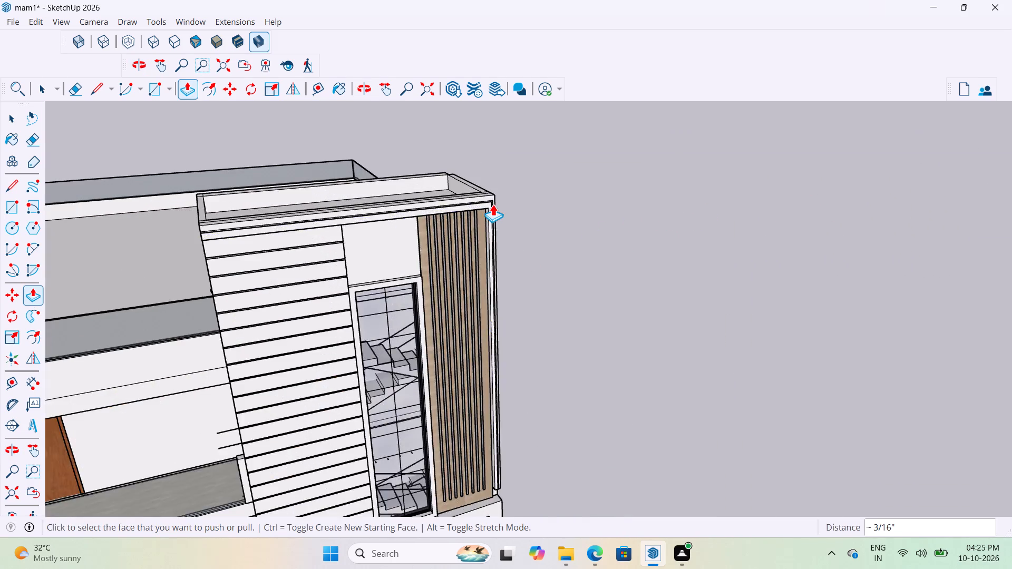
scroll(493, 204, "up", 20)
scroll(493, 204, "up", 4)
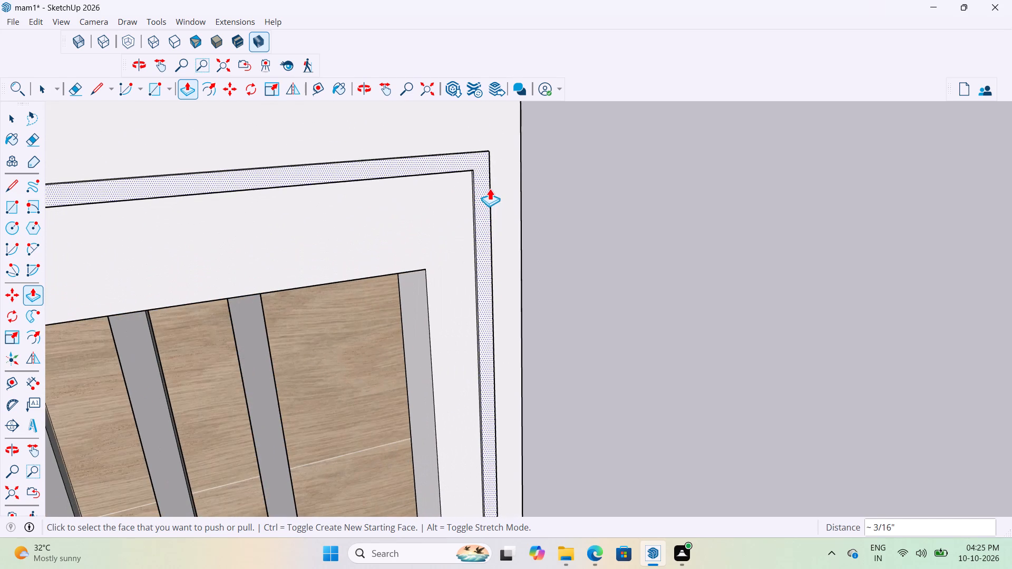
scroll(483, 181, "up", 8)
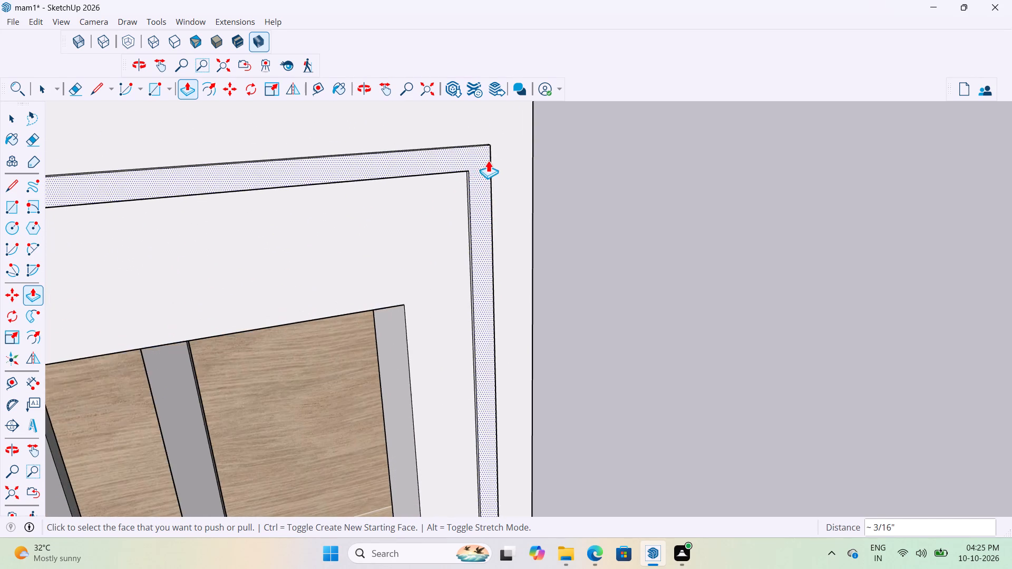
middle_click_drag(497, 149, 566, 112)
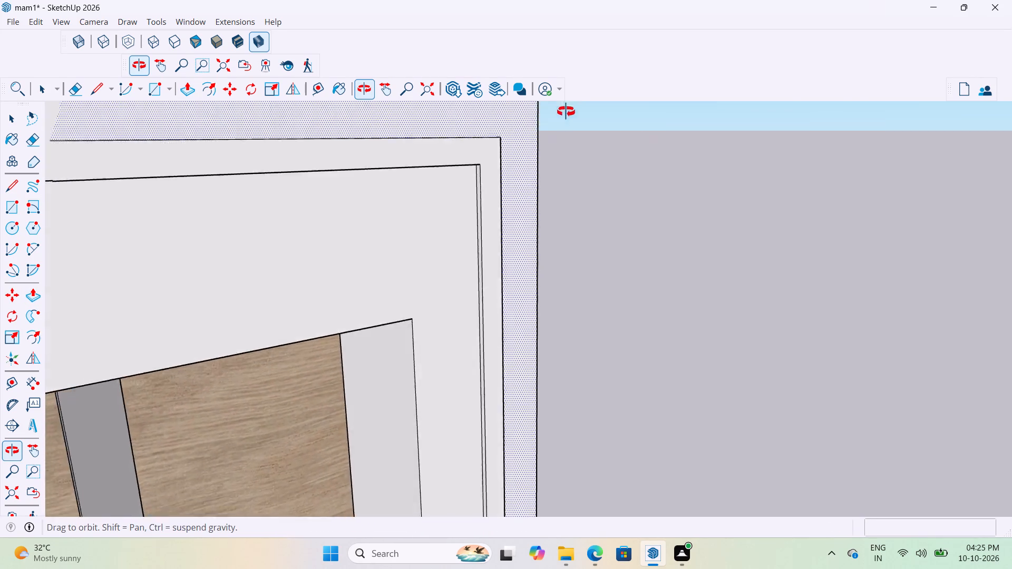
middle_click_drag(566, 112, 440, 228)
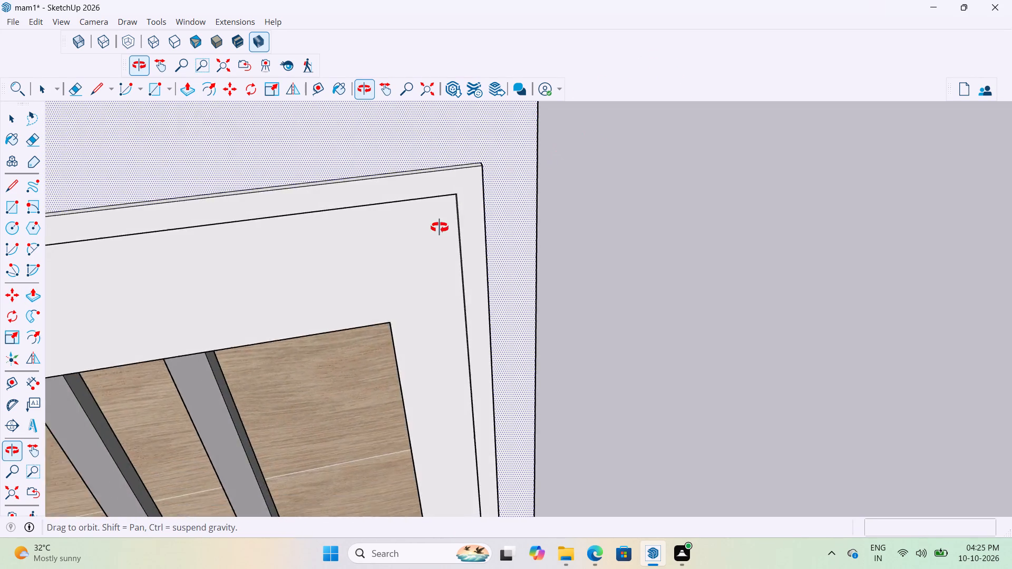
middle_click_drag(440, 228, 509, 114)
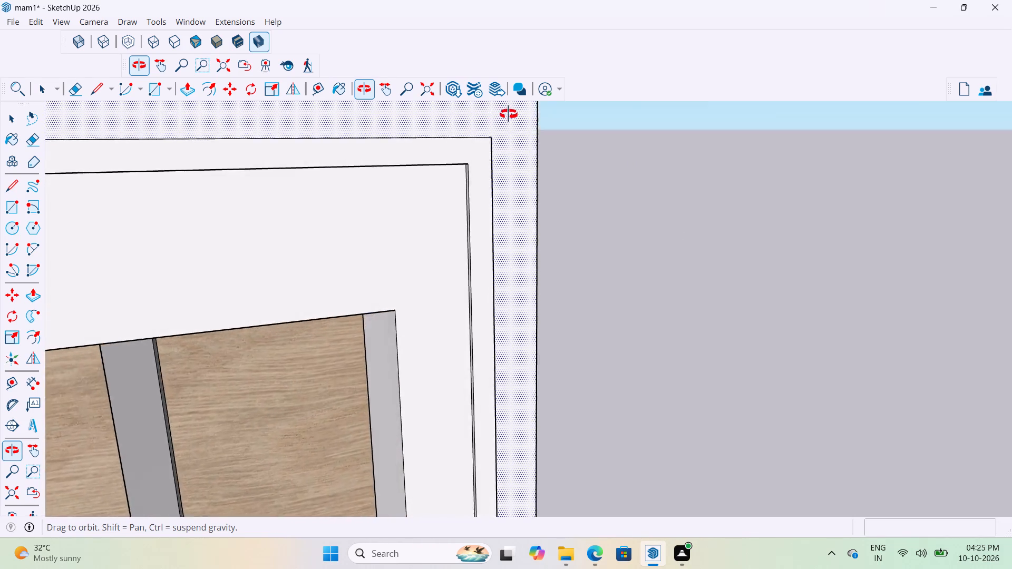
middle_click_drag(509, 114, 630, 93)
key("space")
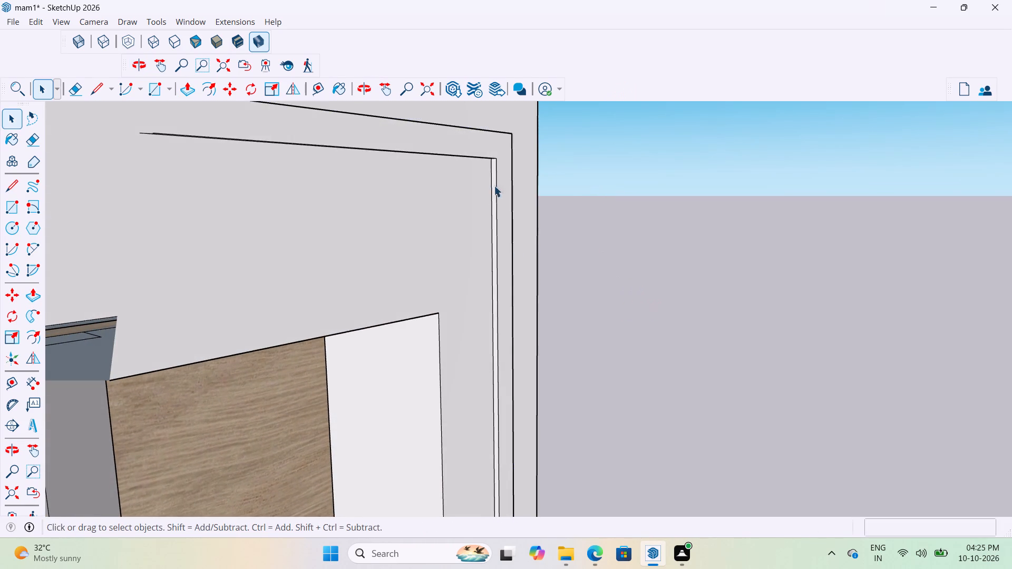
scroll(480, 161, "up", 6)
scroll(490, 265, "down", 4)
middle_click_drag(496, 231, 557, 203)
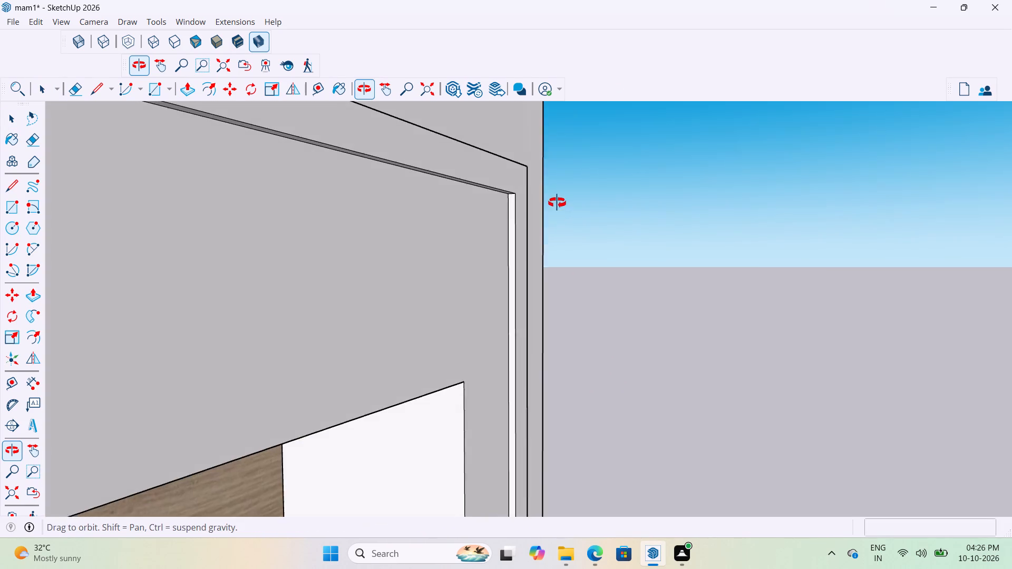
middle_click_drag(557, 203, 486, 190)
scroll(546, 303, "down", 14)
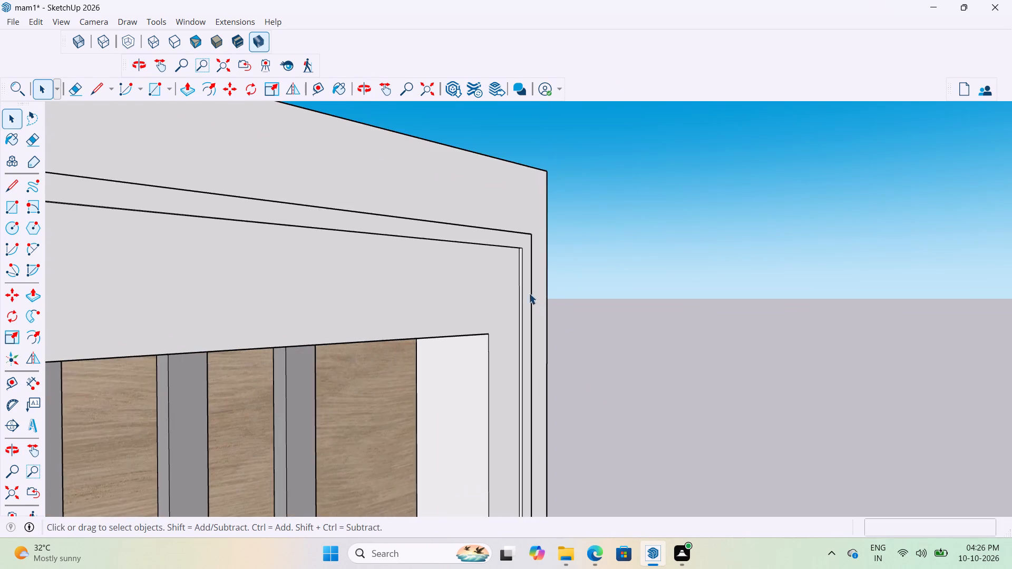
scroll(529, 293, "down", 20)
middle_click_drag(550, 316, 473, 254)
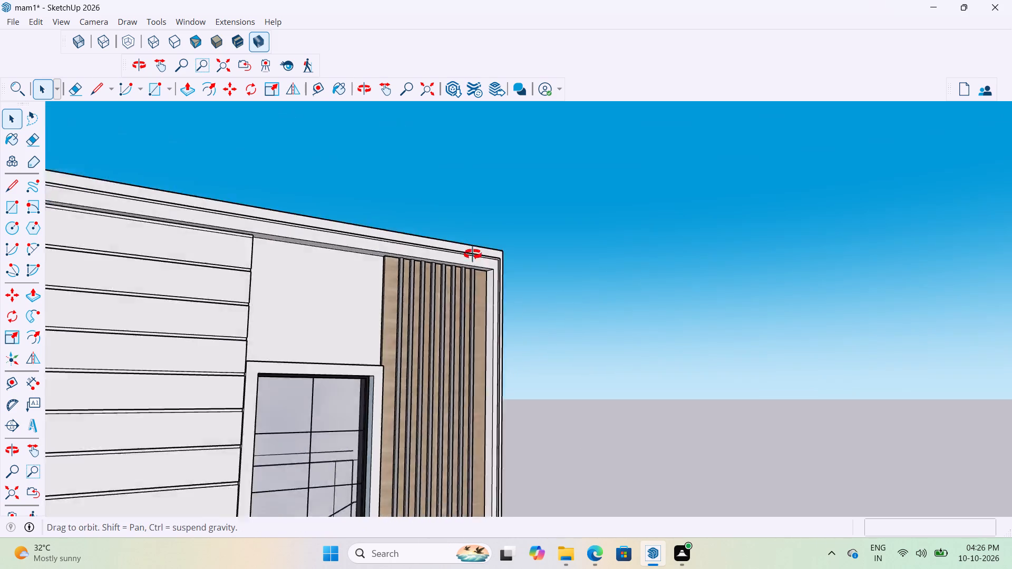
middle_click_drag(473, 254, 454, 192)
Inspect the frame's lower end beside the wooden slats and the overall front and side of the house.
scroll(505, 260, "down", 5)
scroll(552, 250, "up", 15)
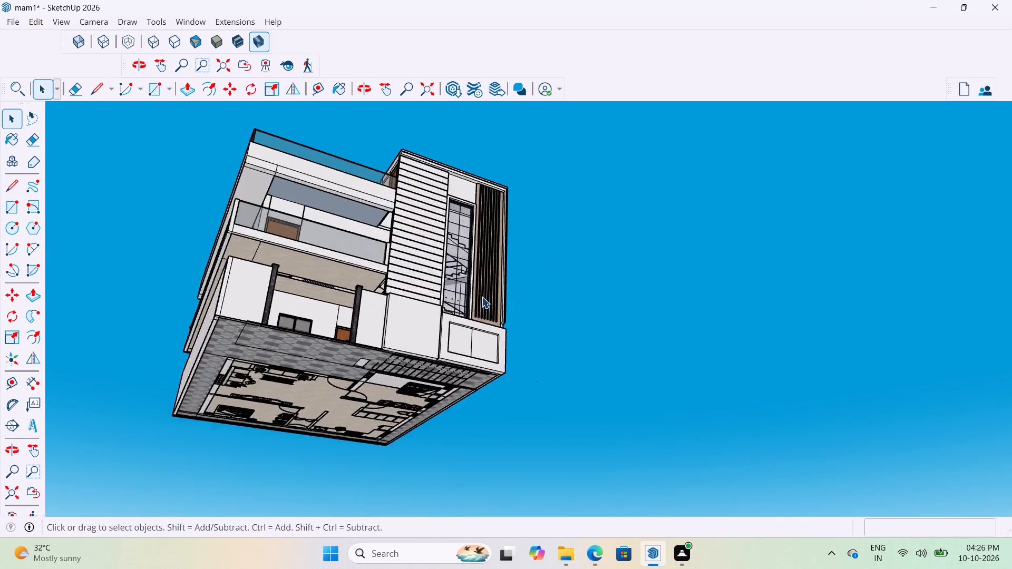
scroll(482, 297, "up", 20)
scroll(482, 297, "up", 11)
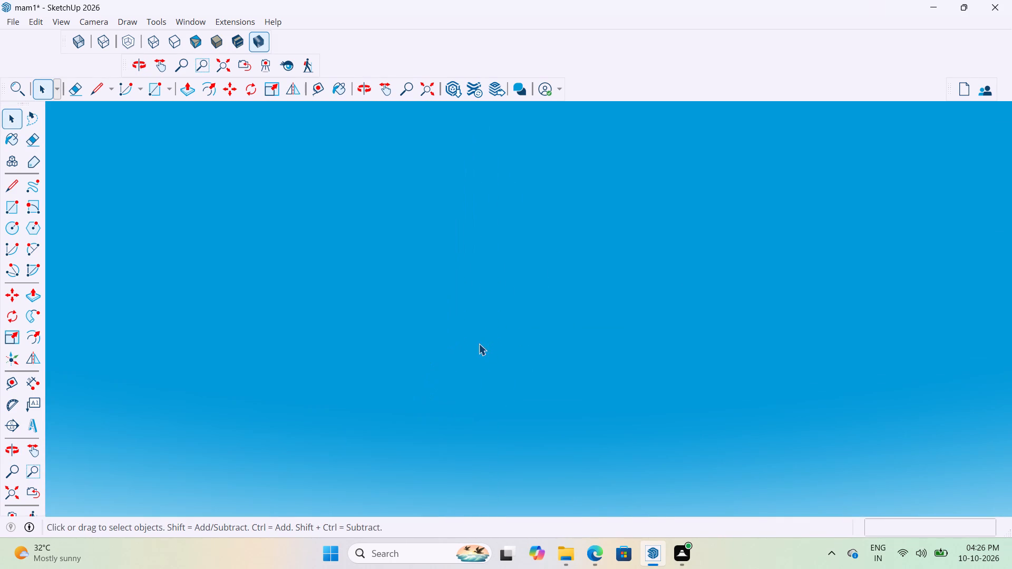
scroll(478, 343, "down", 5)
scroll(377, 301, "up", 3)
middle_click_drag(387, 323, 221, 400)
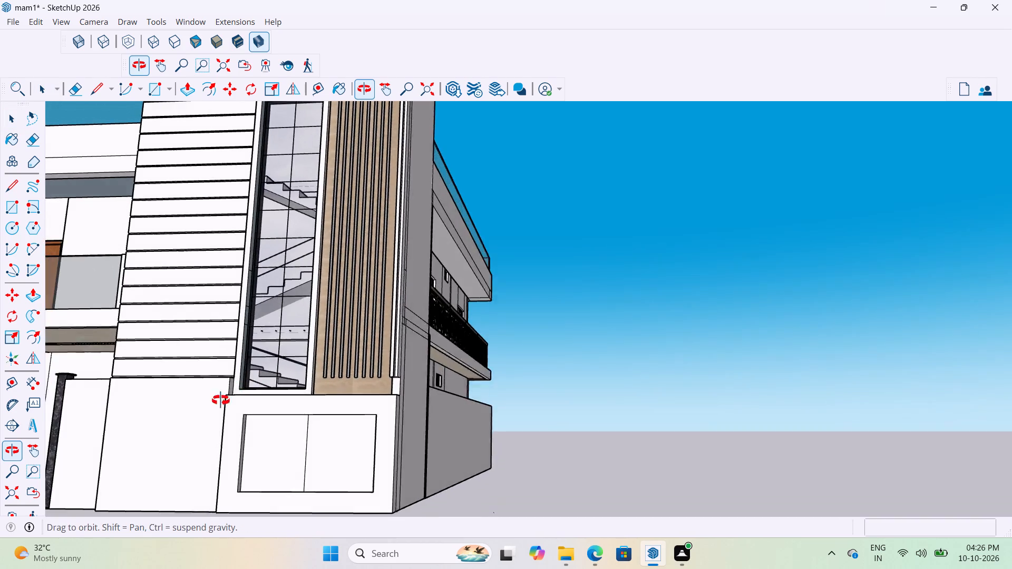
middle_click_drag(221, 400, 219, 404)
scroll(412, 365, "up", 7)
middle_click_drag(405, 325, 255, 410)
scroll(370, 399, "up", 6)
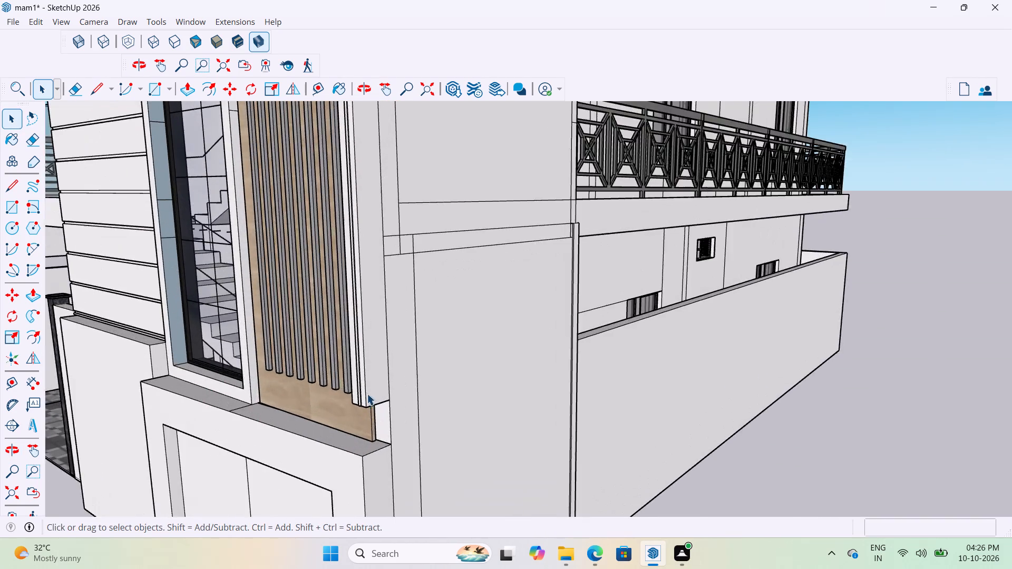
scroll(367, 394, "up", 14)
scroll(352, 395, "down", 5)
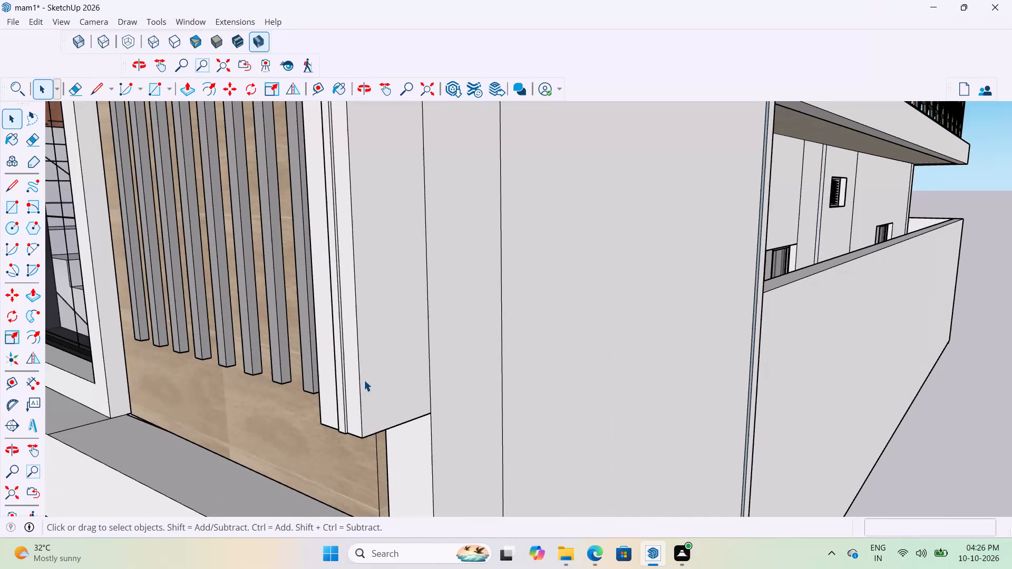
scroll(364, 380, "down", 20)
scroll(364, 380, "down", 3)
scroll(470, 403, "down", 6)
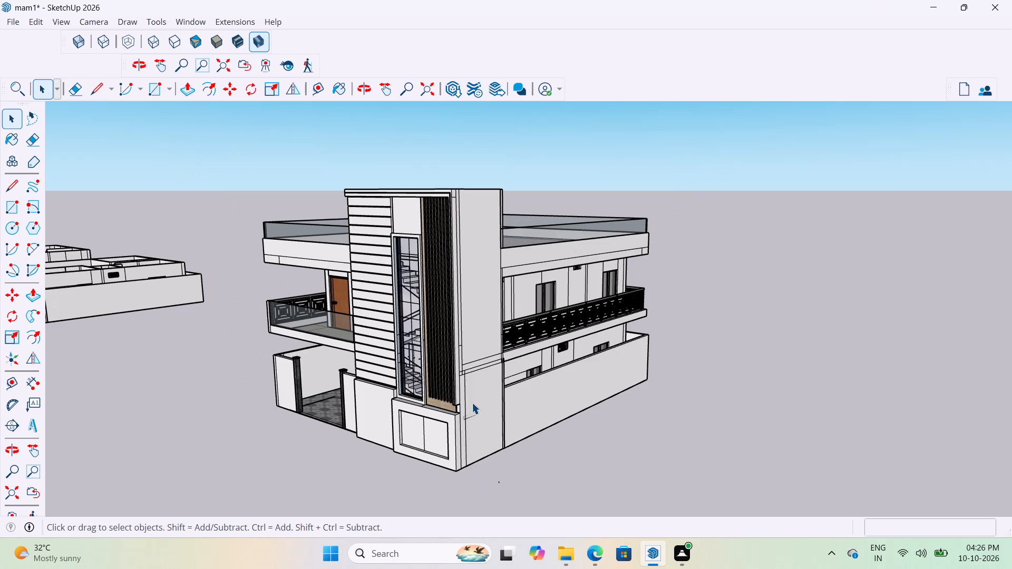
scroll(472, 403, "down", 2)
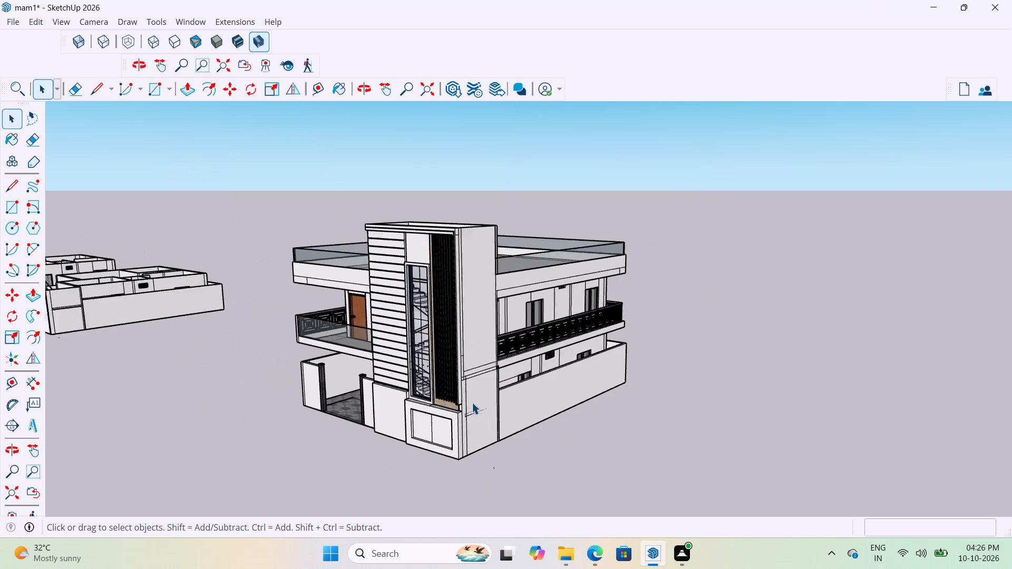
scroll(472, 403, "down", 2)
Select the upper fascia face above the groove on the stair tower and browse the Paint Bucket materials for it.
scroll(434, 307, "up", 20)
scroll(434, 307, "up", 2)
scroll(449, 251, "down", 6)
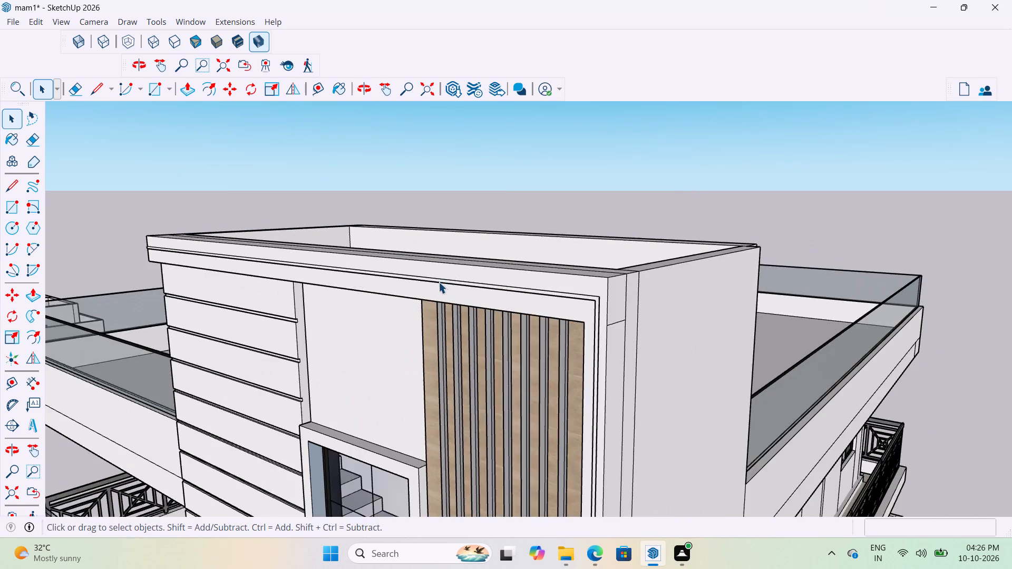
middle_click_drag(439, 282, 797, 292)
scroll(408, 341, "up", 8)
scroll(369, 321, "up", 8)
left_click(317, 293)
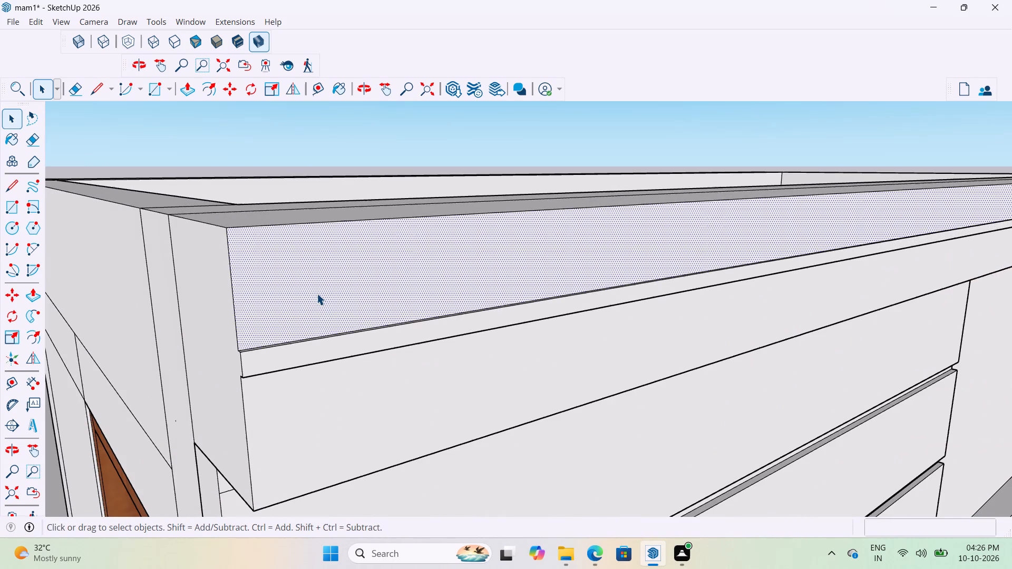
scroll(317, 293, "down", 5)
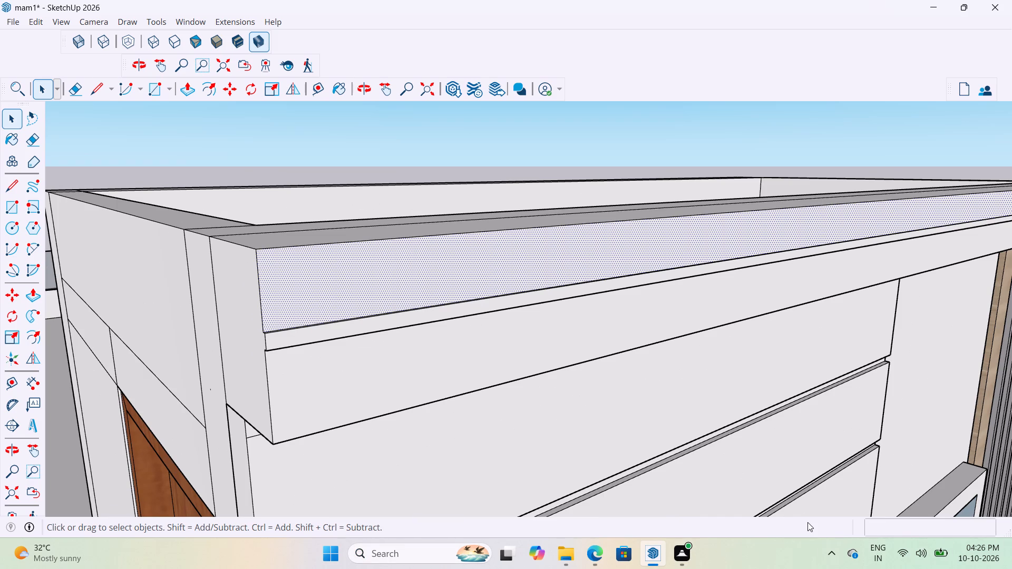
key("b")
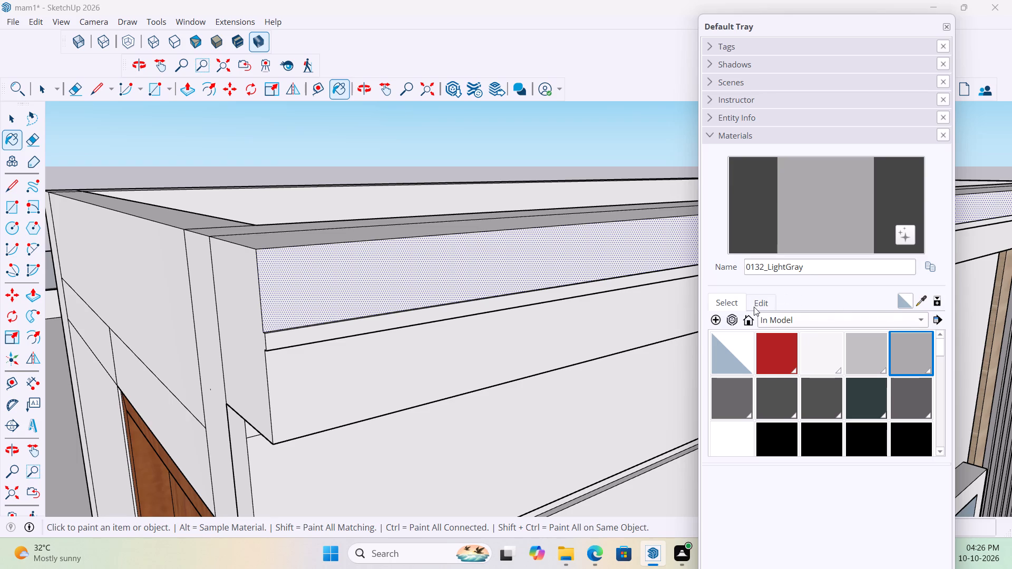
left_click(836, 311)
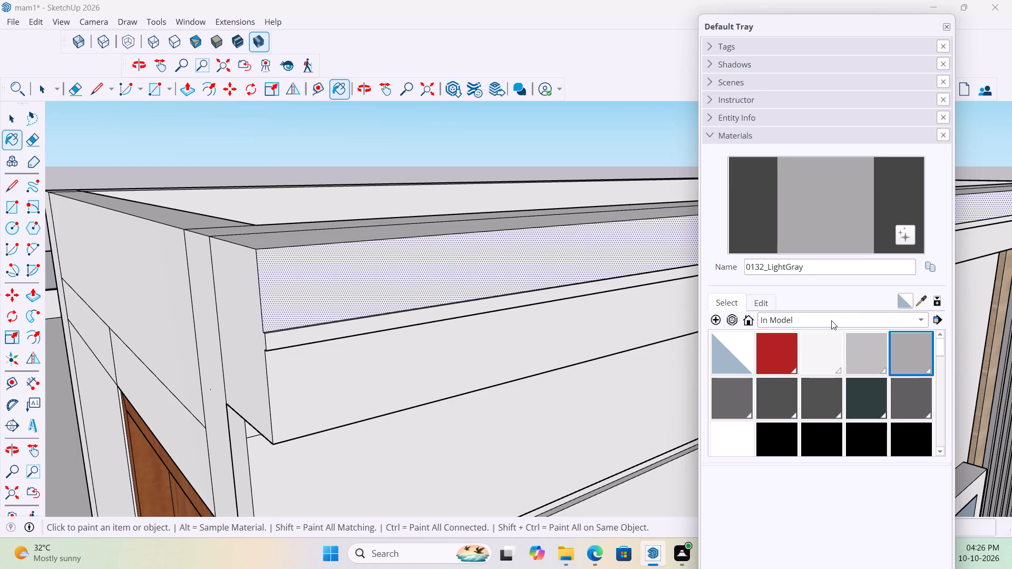
left_click(831, 320)
left_click(816, 341)
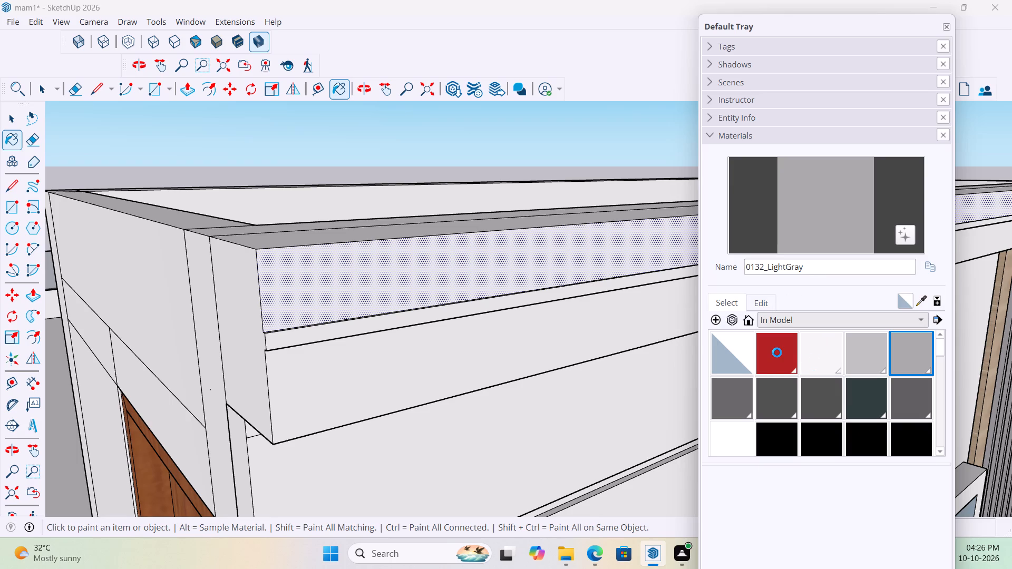
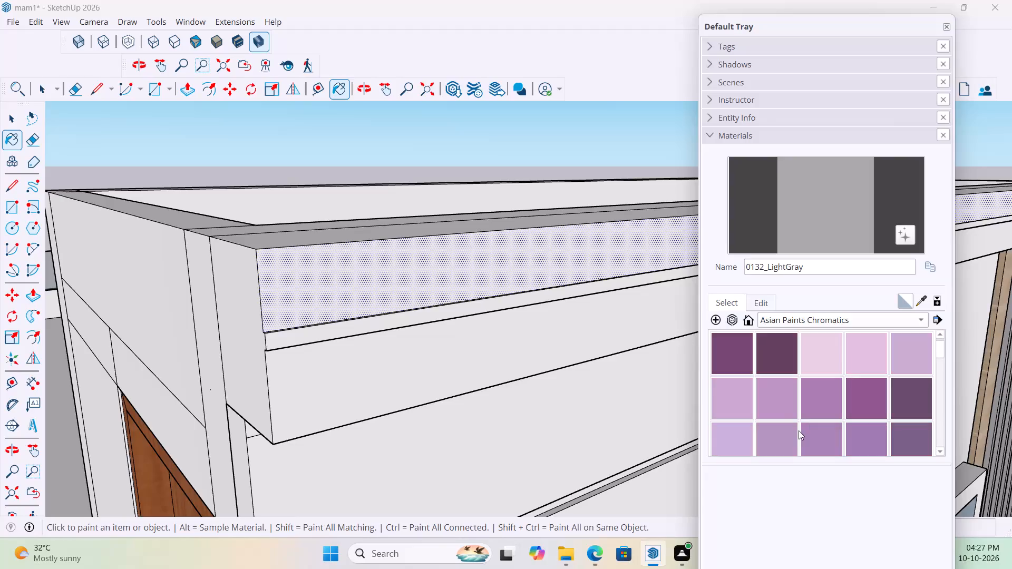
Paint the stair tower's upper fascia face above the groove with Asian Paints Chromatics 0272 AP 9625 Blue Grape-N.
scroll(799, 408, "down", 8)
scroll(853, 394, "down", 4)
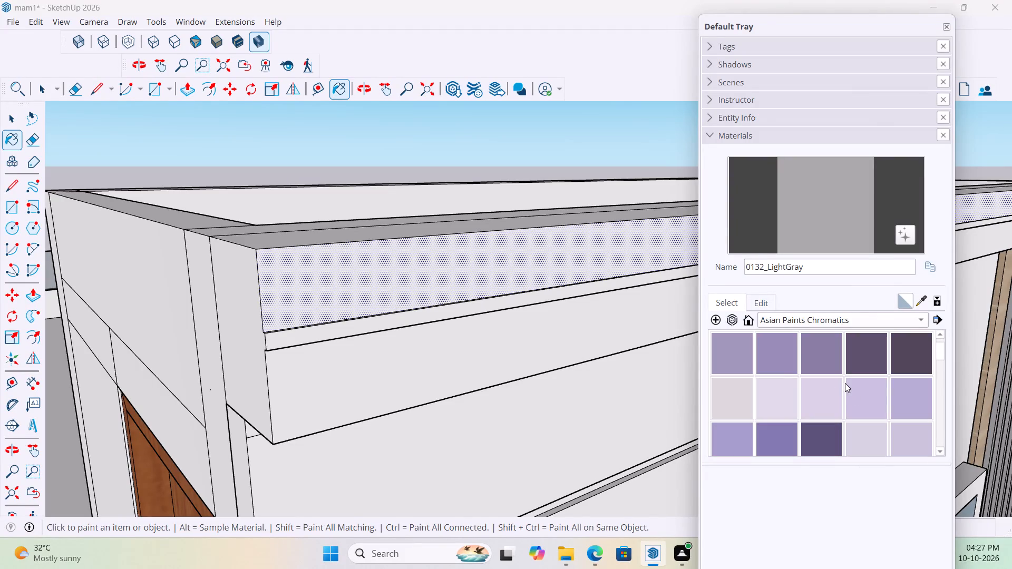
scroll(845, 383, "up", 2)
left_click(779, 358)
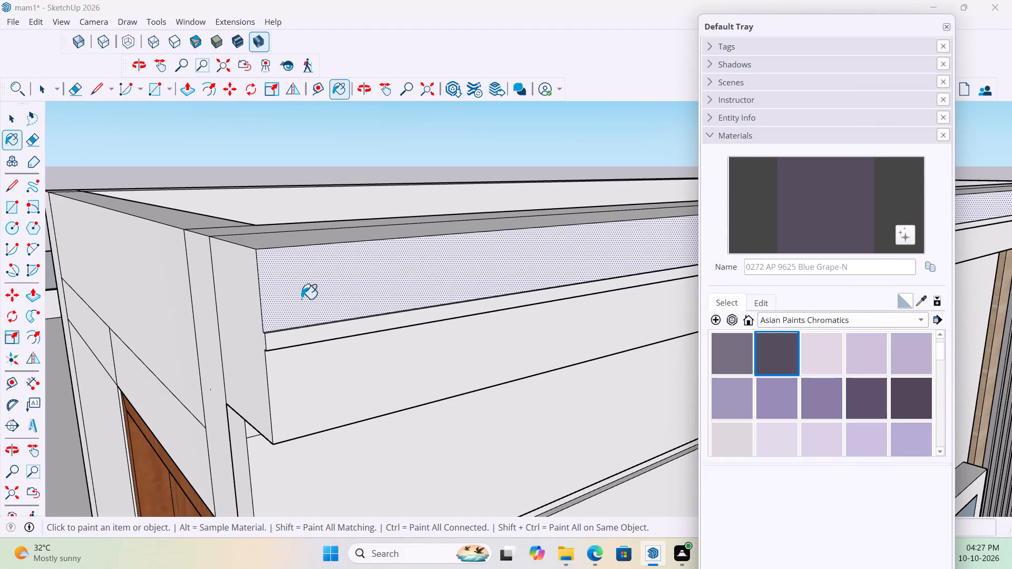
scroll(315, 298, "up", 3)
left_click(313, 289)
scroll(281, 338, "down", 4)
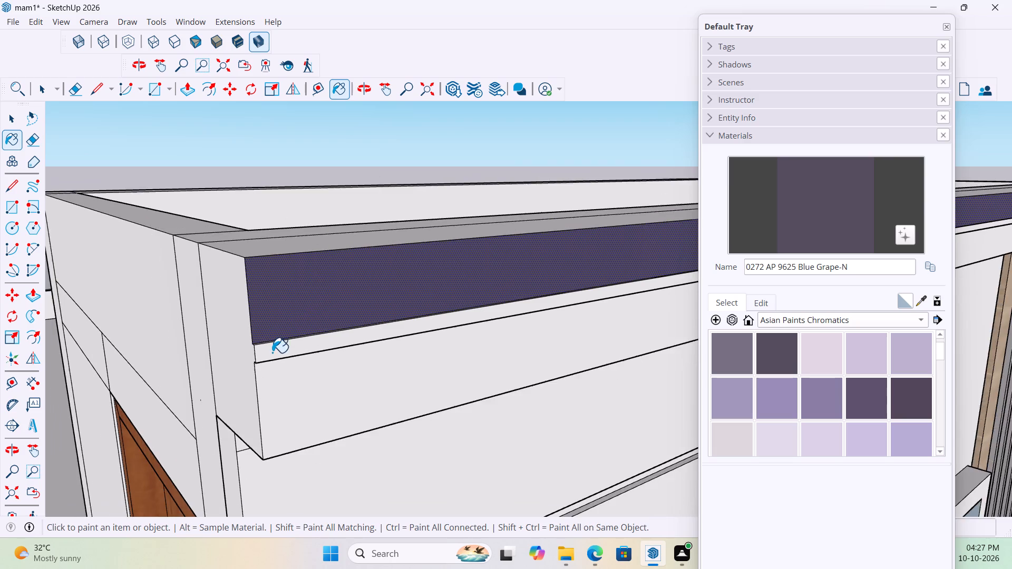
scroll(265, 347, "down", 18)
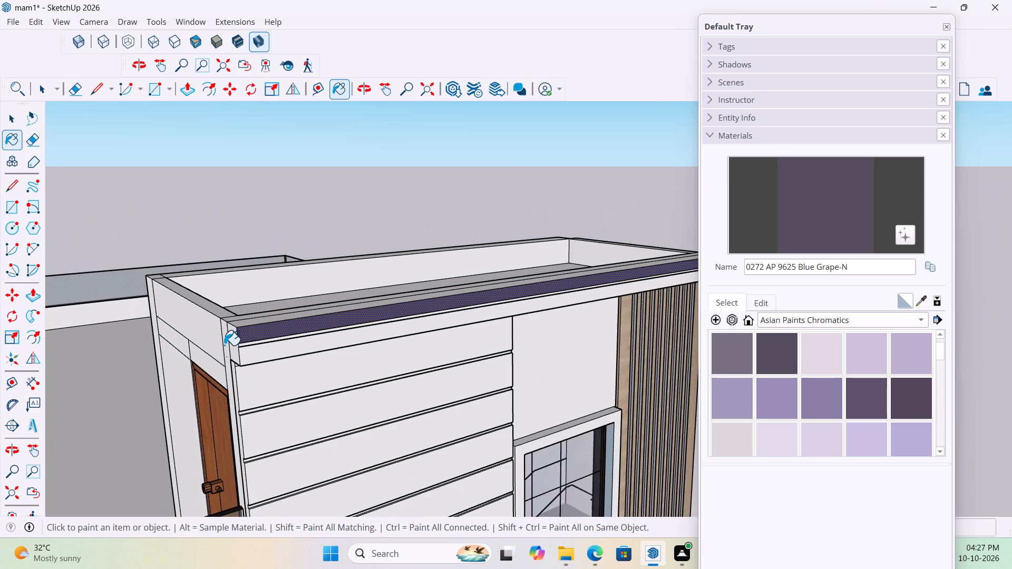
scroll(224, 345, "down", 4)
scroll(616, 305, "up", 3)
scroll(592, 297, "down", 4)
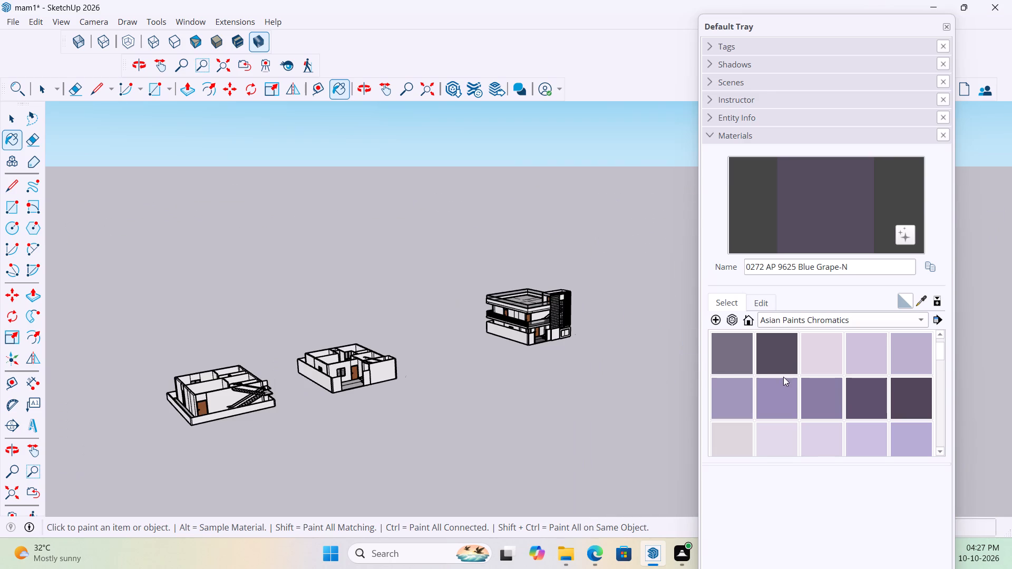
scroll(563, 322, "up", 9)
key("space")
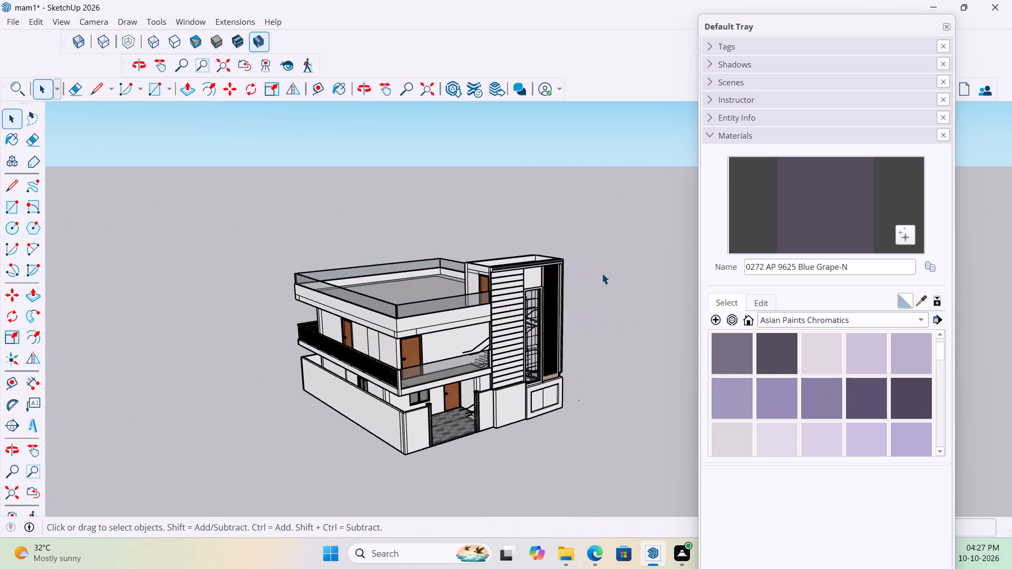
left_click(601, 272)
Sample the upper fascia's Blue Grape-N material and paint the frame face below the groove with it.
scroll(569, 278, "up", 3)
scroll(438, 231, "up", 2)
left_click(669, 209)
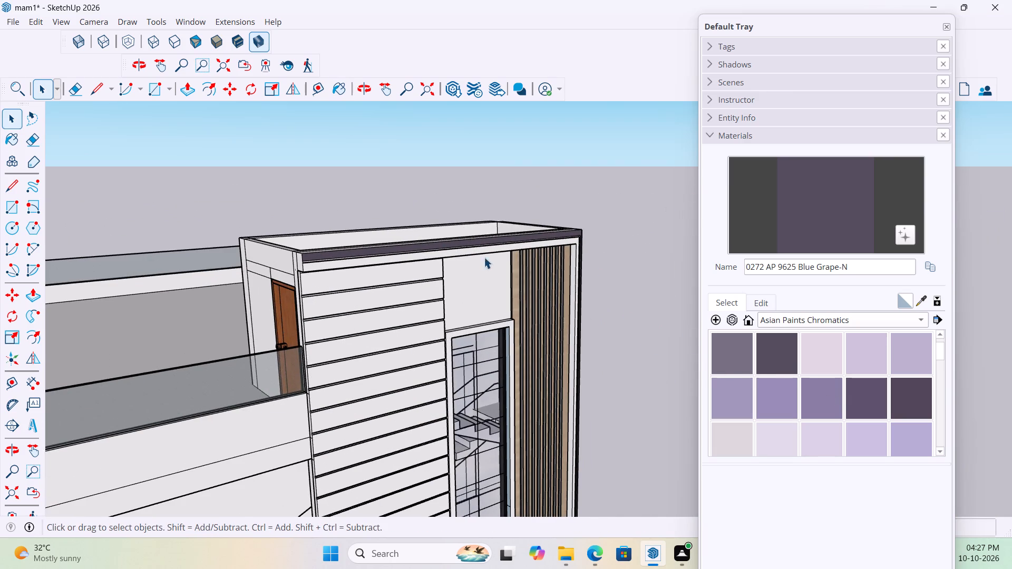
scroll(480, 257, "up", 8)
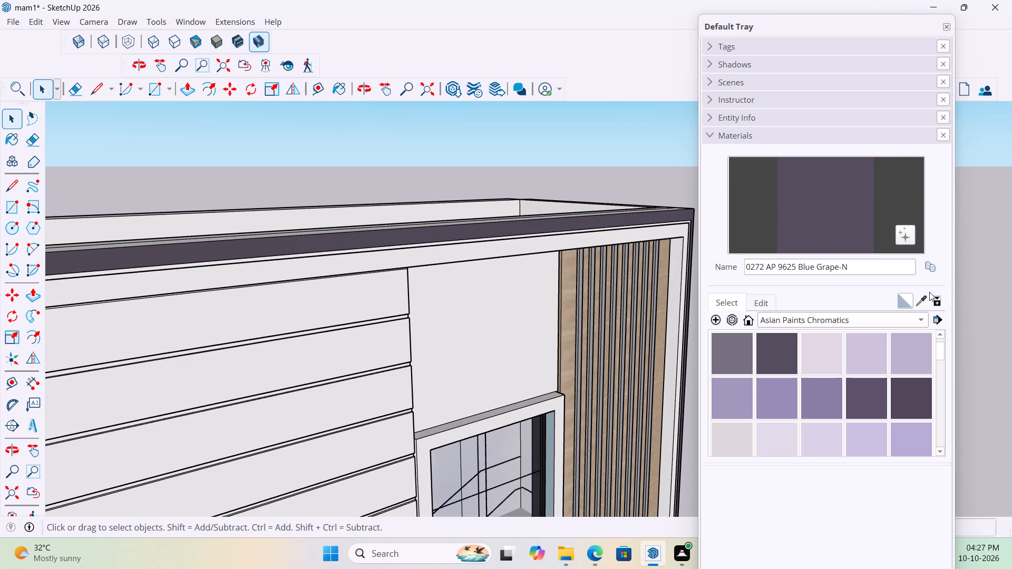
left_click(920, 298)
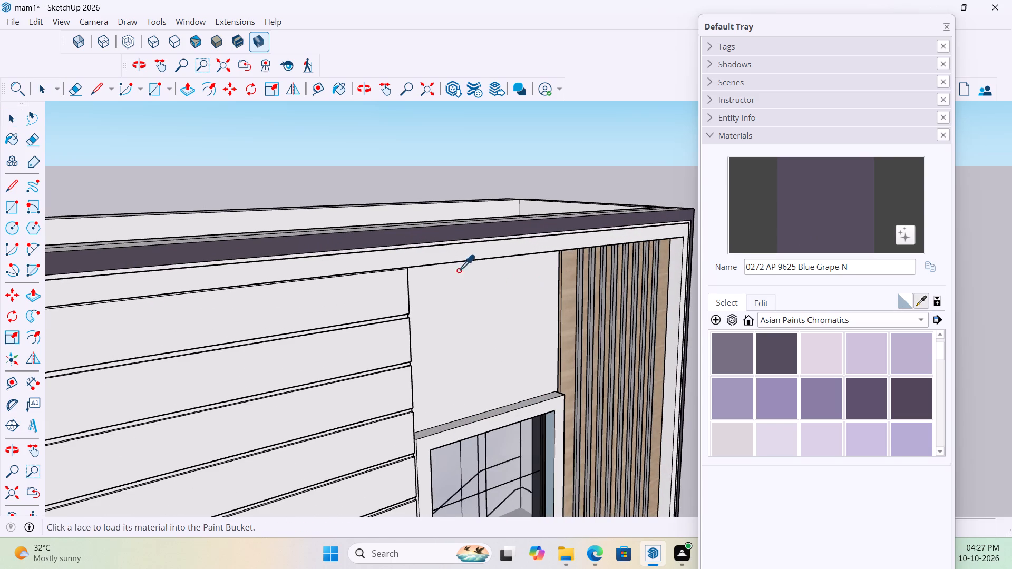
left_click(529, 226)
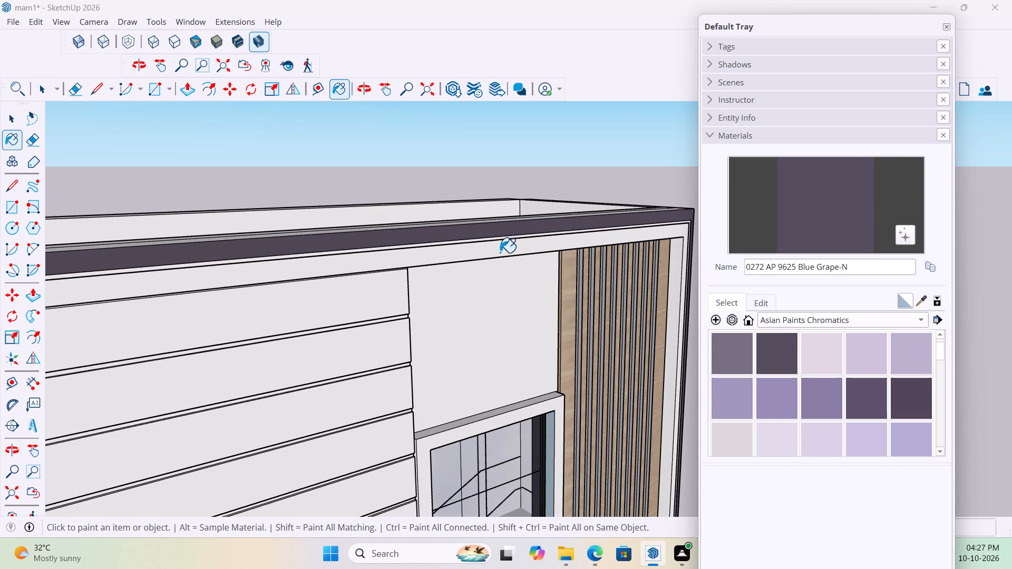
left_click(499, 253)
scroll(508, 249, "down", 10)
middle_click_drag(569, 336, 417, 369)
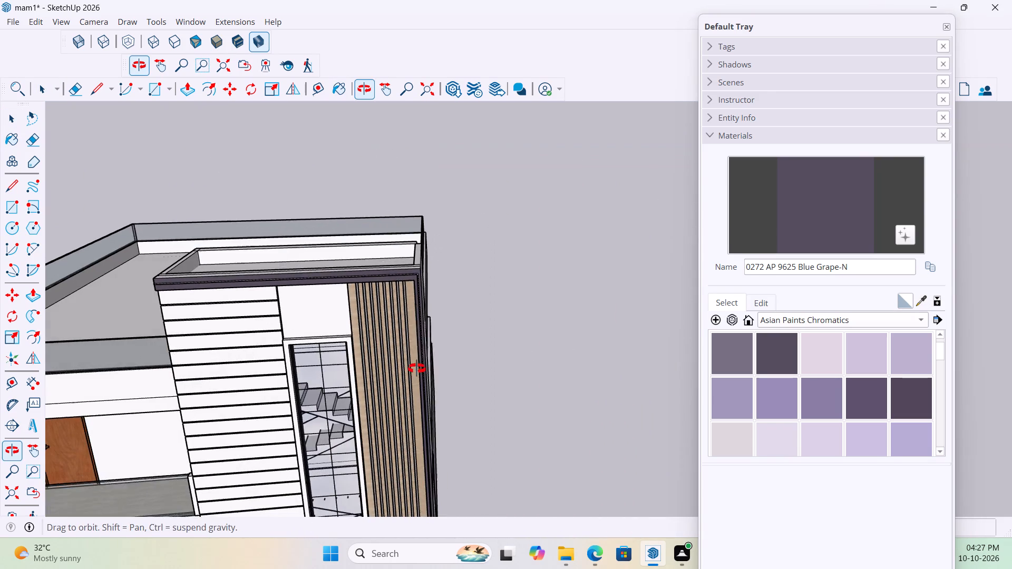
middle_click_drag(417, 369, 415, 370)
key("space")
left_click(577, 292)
Examine the painted fascia bands and groove from the tower's door-side end to the corner beside the wooden slats.
scroll(386, 317, "up", 4)
middle_click_drag(396, 290, 539, 241)
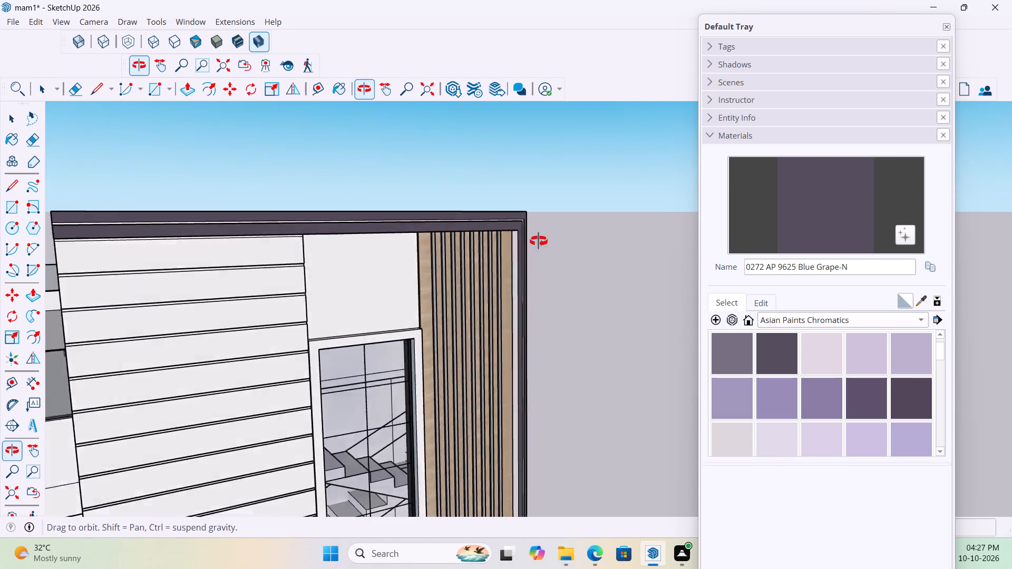
middle_click_drag(539, 241, 618, 246)
scroll(350, 232, "up", 10)
middle_click_drag(313, 249, 364, 254)
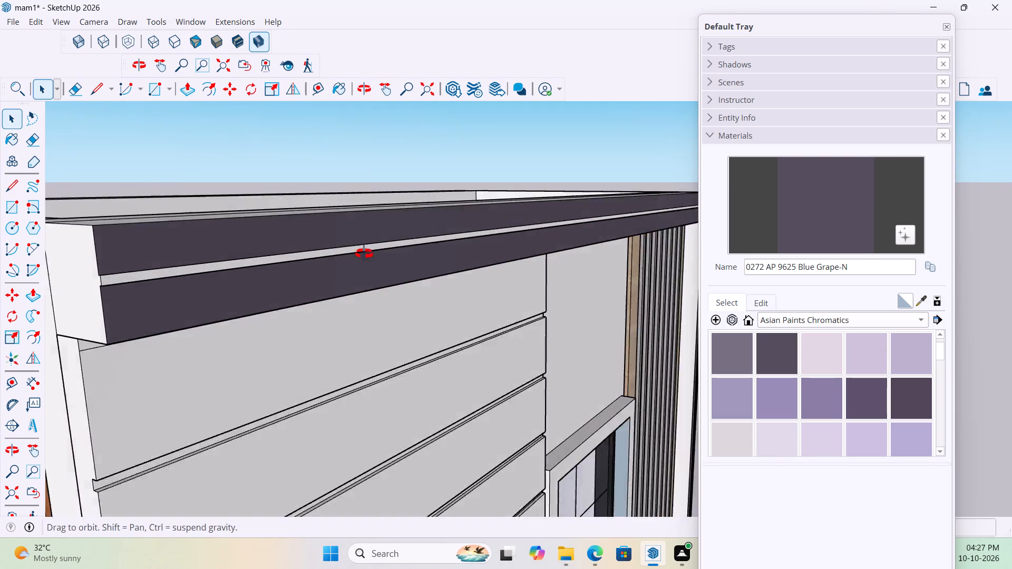
middle_click_drag(364, 254, 498, 250)
scroll(280, 286, "up", 8)
middle_click_drag(347, 297, 316, 299)
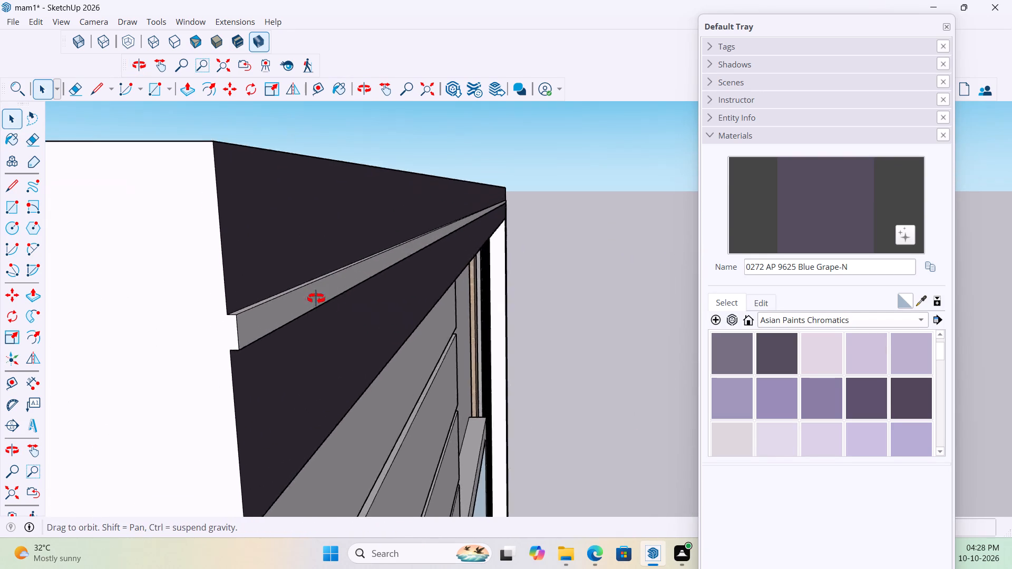
middle_click_drag(316, 299, 194, 316)
scroll(191, 316, "up", 1)
scroll(189, 316, "down", 20)
scroll(189, 316, "down", 1)
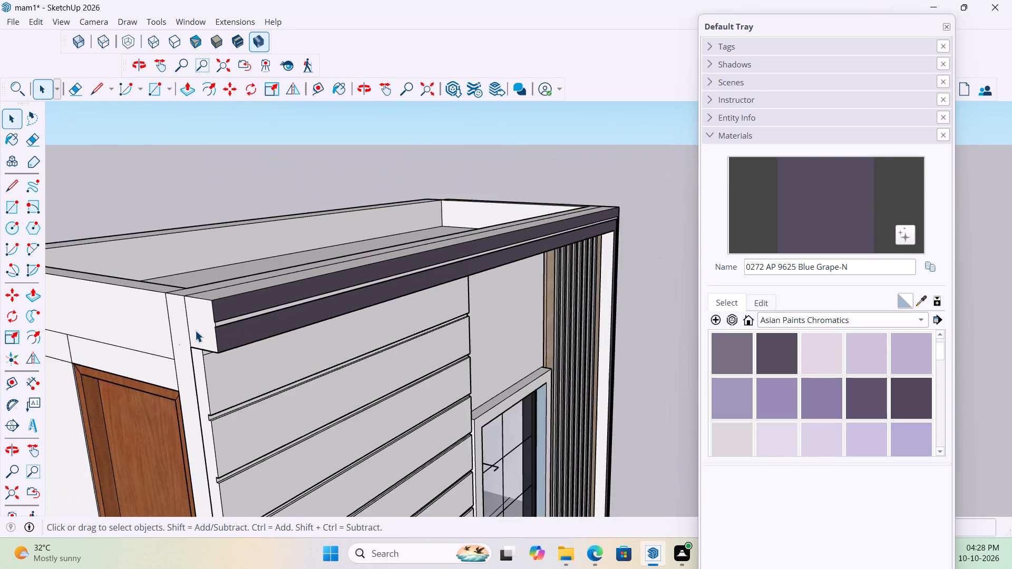
scroll(195, 330, "down", 6)
middle_click_drag(520, 347, 327, 359)
scroll(635, 288, "up", 6)
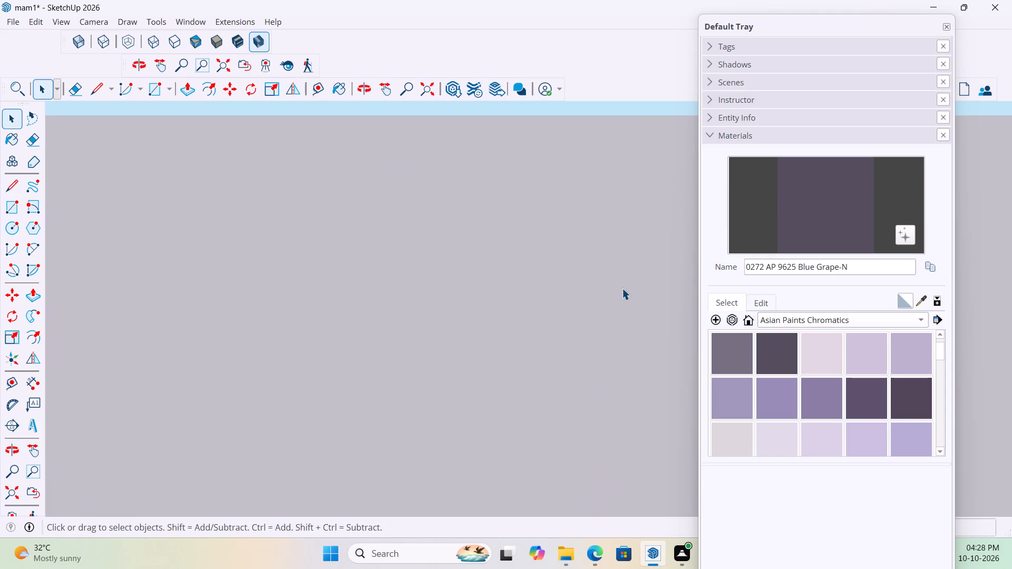
scroll(622, 288, "down", 5)
scroll(607, 305, "up", 20)
scroll(607, 305, "up", 2)
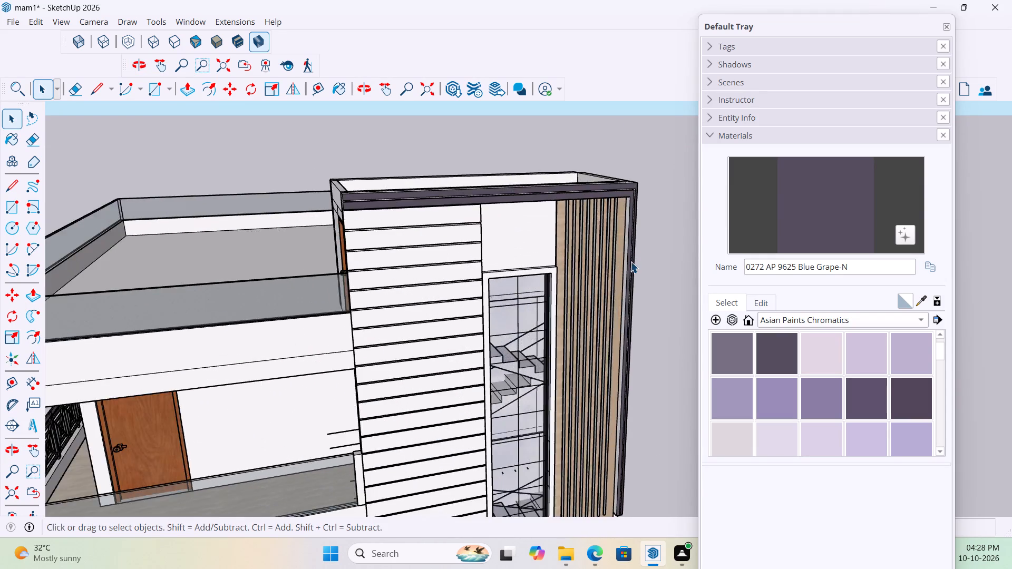
scroll(630, 261, "up", 10)
middle_click_drag(658, 239, 726, 247)
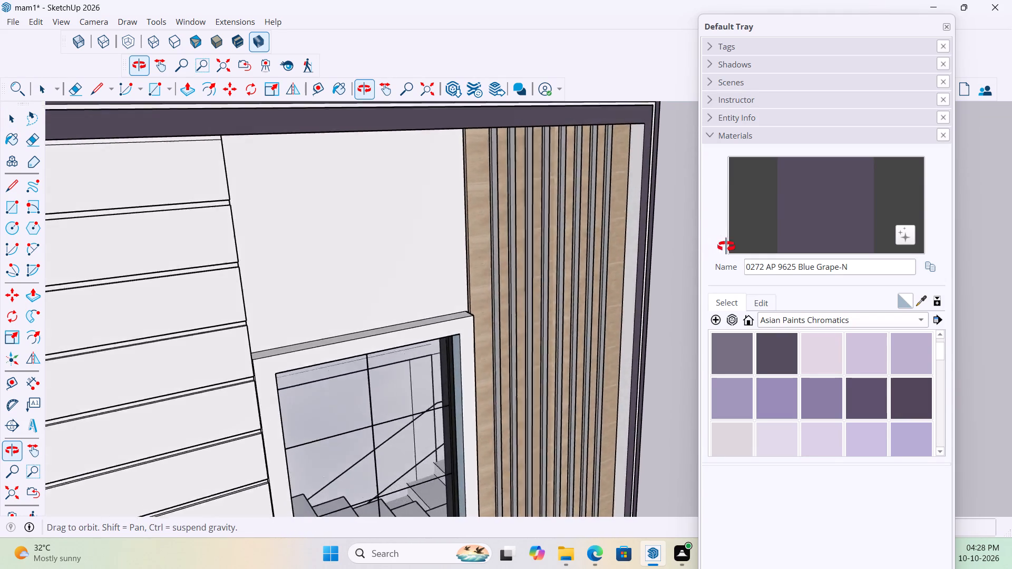
middle_click_drag(726, 247, 709, 196)
scroll(620, 214, "down", 3)
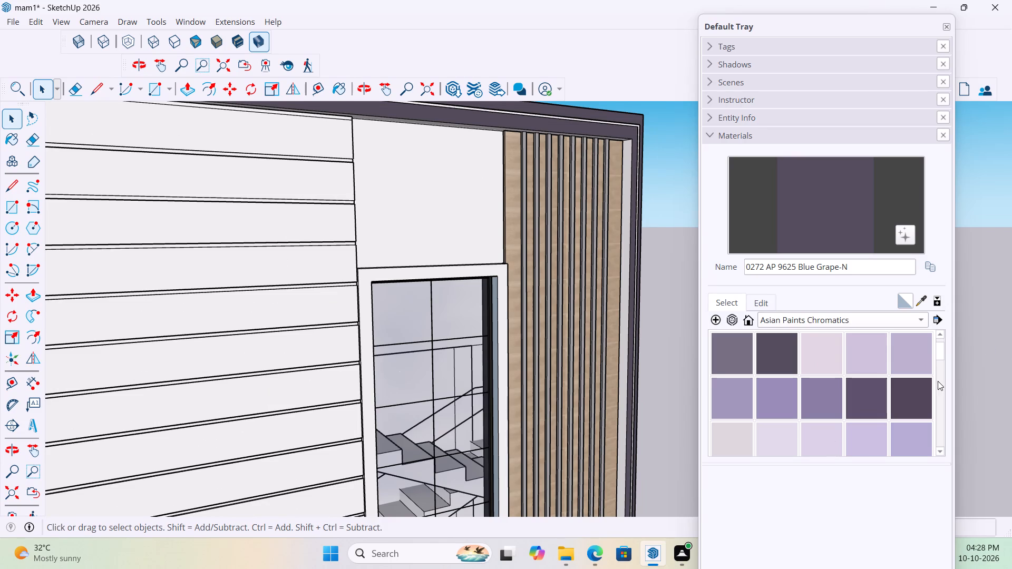
Repaint the frame faces below and above the groove with 0280 AP 9627 Emperor's Purple-N.
left_click(911, 402)
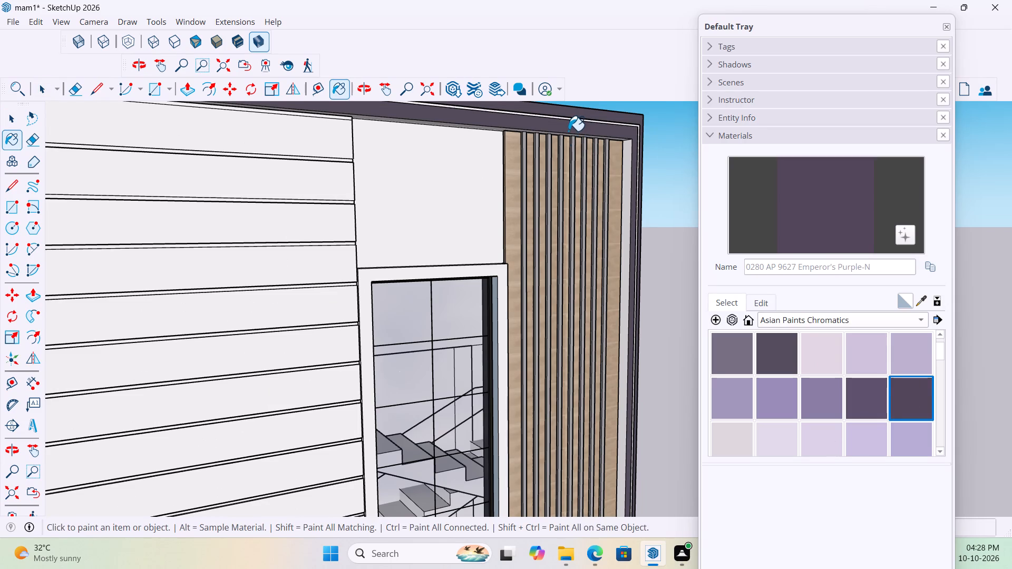
left_click(571, 128)
scroll(631, 113, "up", 2)
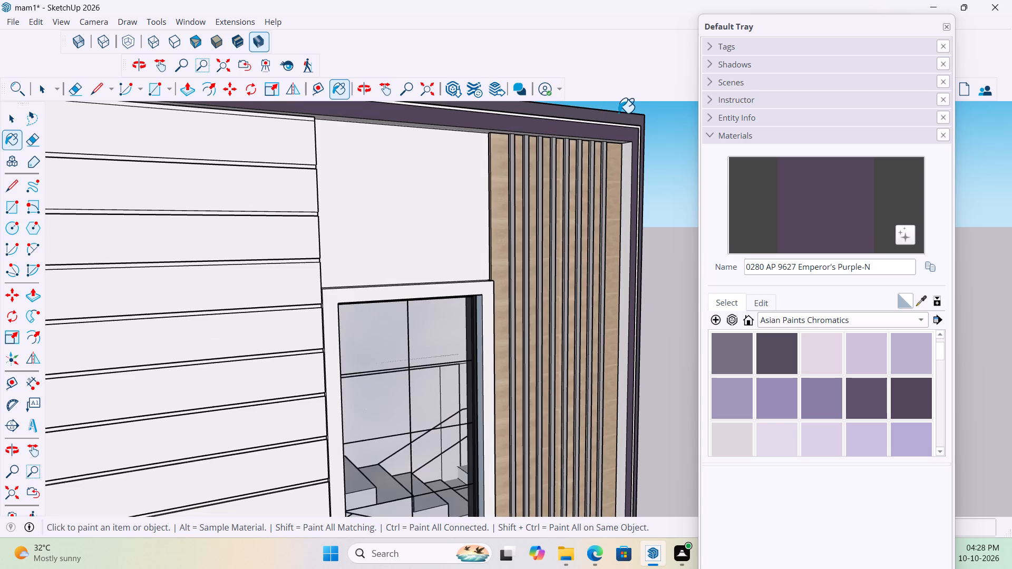
scroll(618, 113, "up", 3)
left_click(611, 120)
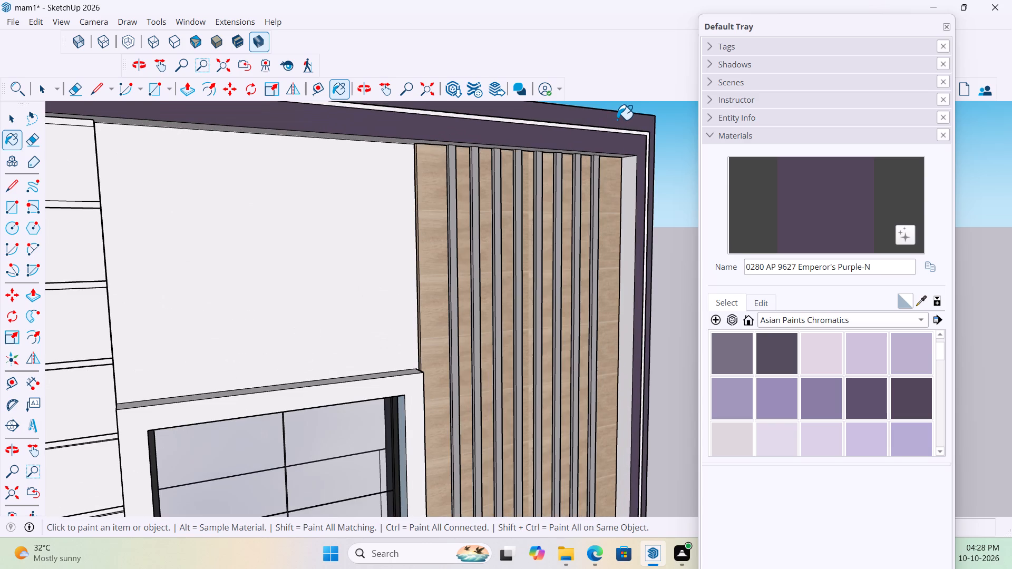
scroll(655, 203, "down", 6)
scroll(648, 221, "up", 8)
key("space")
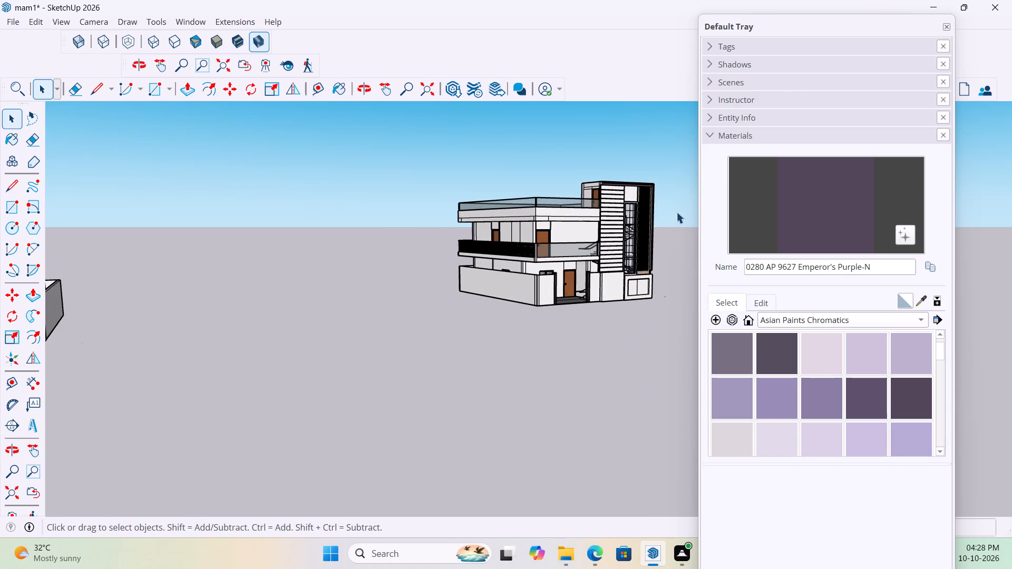
left_click(676, 212)
Inspect the repainted frame's upper corner and groove beside the wooden slats.
middle_click_drag(669, 210, 502, 260)
scroll(641, 214, "up", 7)
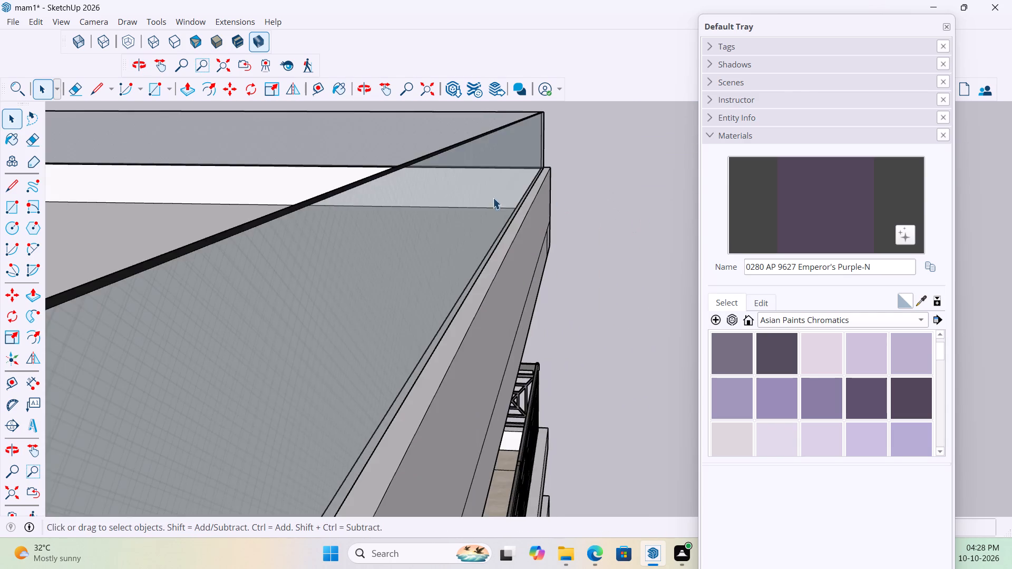
scroll(556, 212, "down", 4)
scroll(518, 198, "up", 11)
middle_click_drag(583, 206, 632, 183)
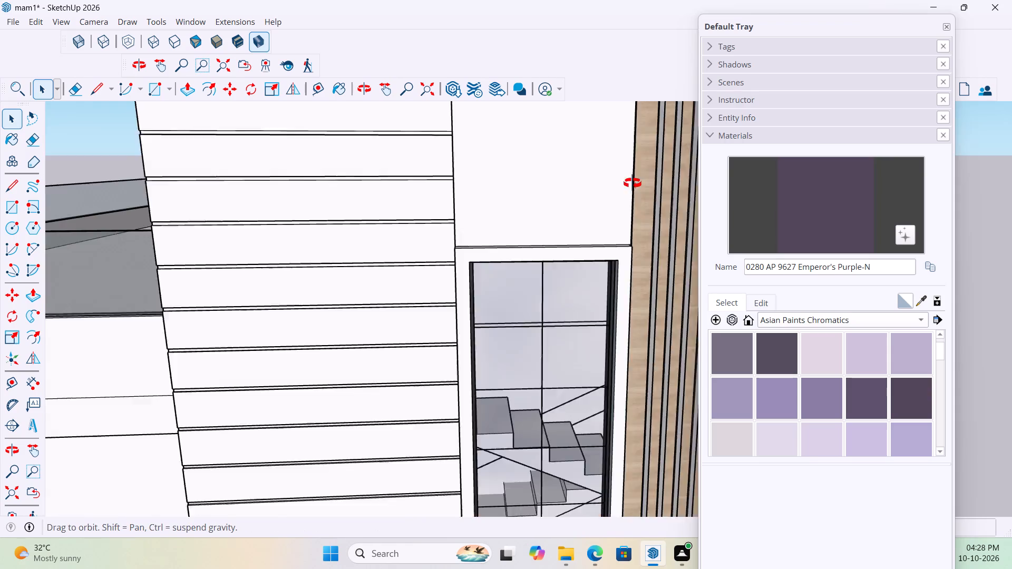
middle_click_drag(632, 183, 569, 198)
scroll(453, 175, "up", 3)
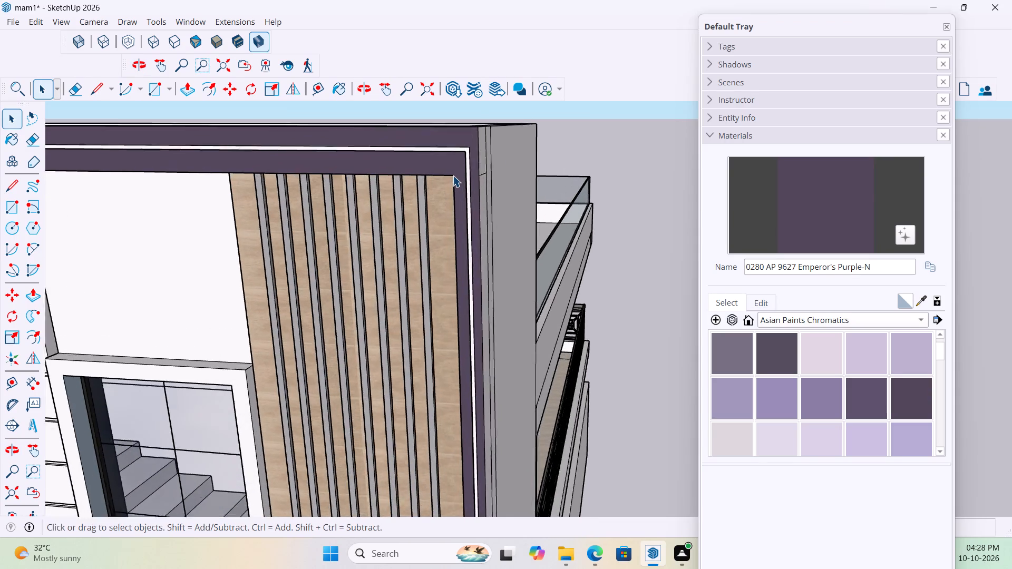
scroll(453, 175, "up", 2)
scroll(453, 175, "down", 4)
middle_click_drag(453, 175, 500, 175)
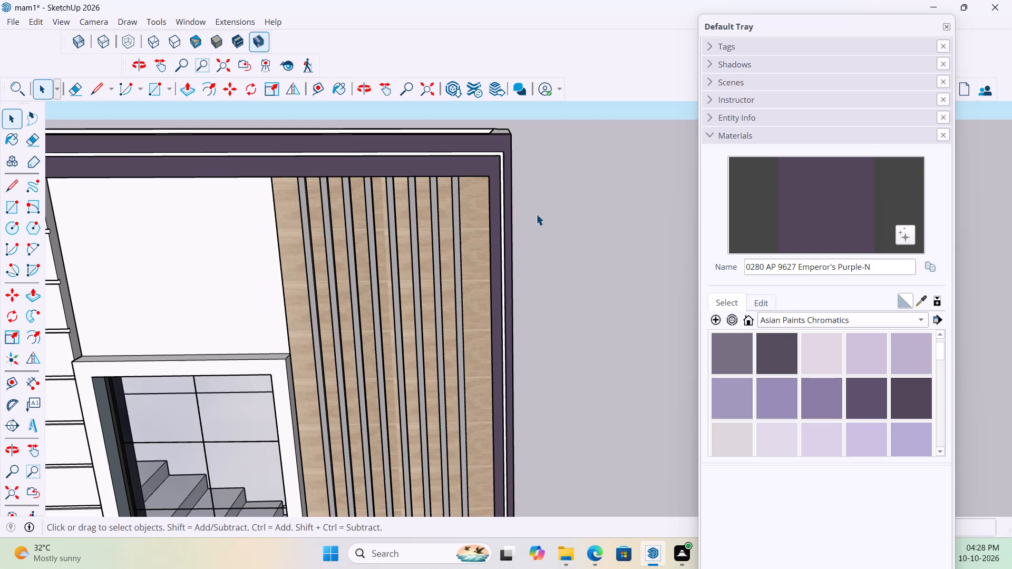
Paint the frame's vertical inner side face beside the wooden slats with 0280 AP 9627 Emperor's Purple-N.
left_click(822, 202)
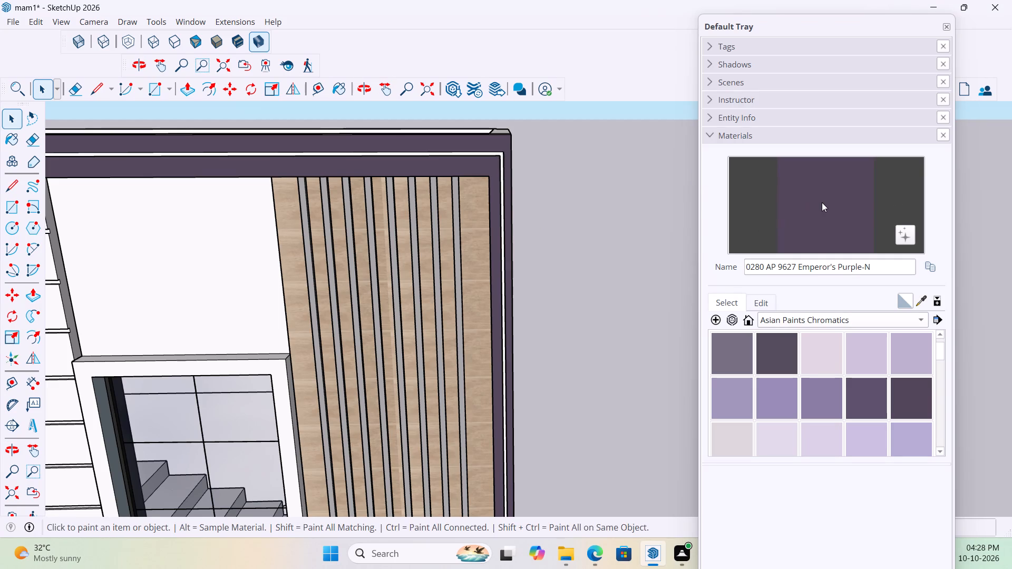
middle_click_drag(513, 199, 745, 156)
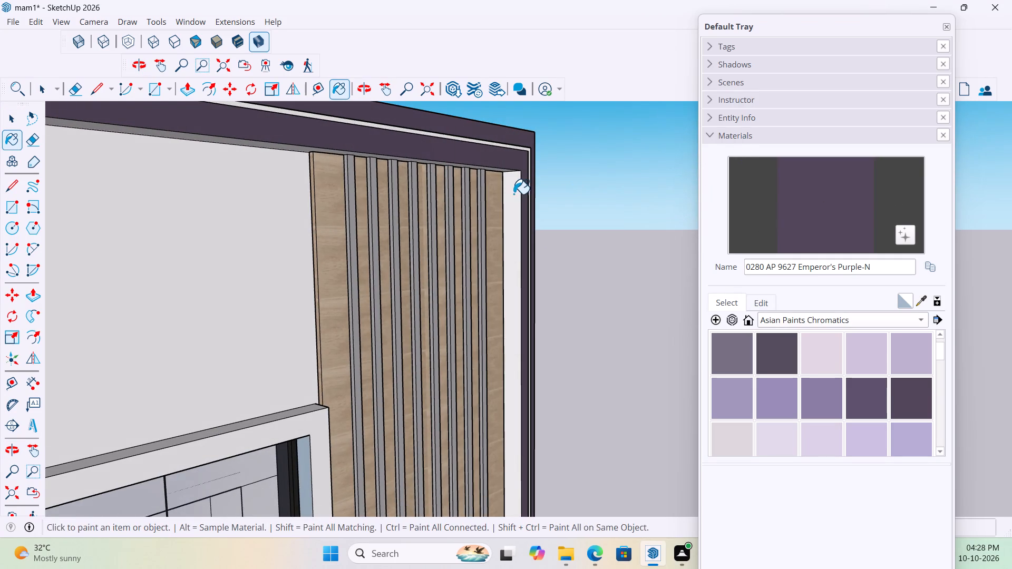
left_click(513, 194)
scroll(523, 199, "down", 8)
scroll(514, 207, "up", 17)
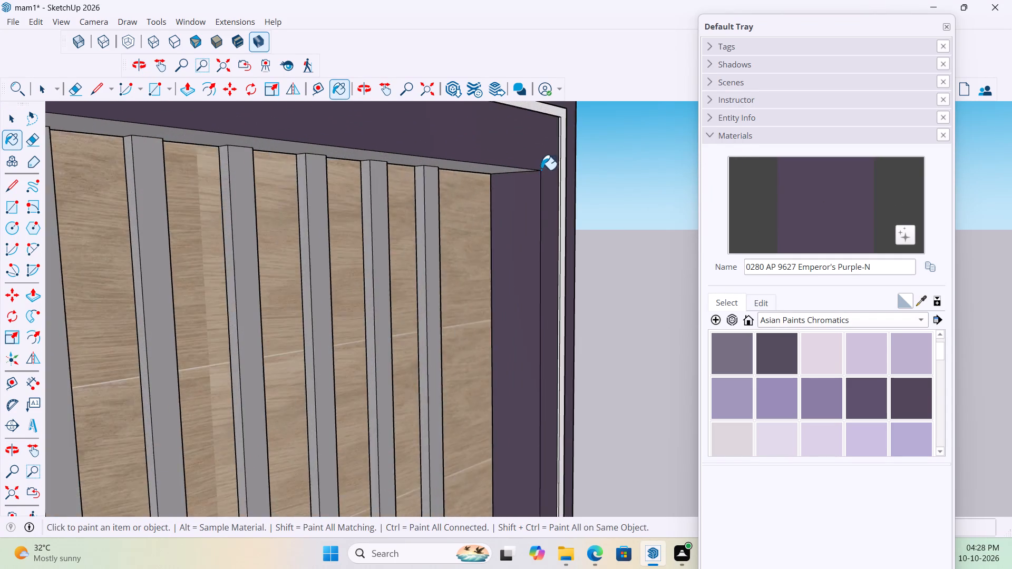
scroll(553, 185, "down", 14)
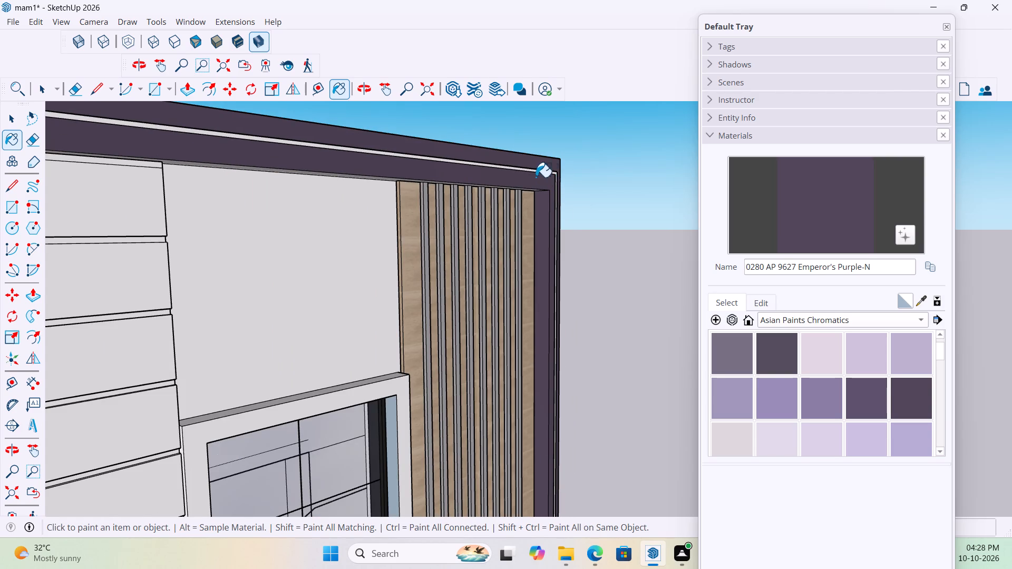
Paint the underside of the top frame above the wooden slats with 0280 AP 9627 Emperor's Purple-N.
scroll(517, 172, "up", 3)
middle_click_drag(601, 242, 641, 174)
scroll(532, 186, "up", 6)
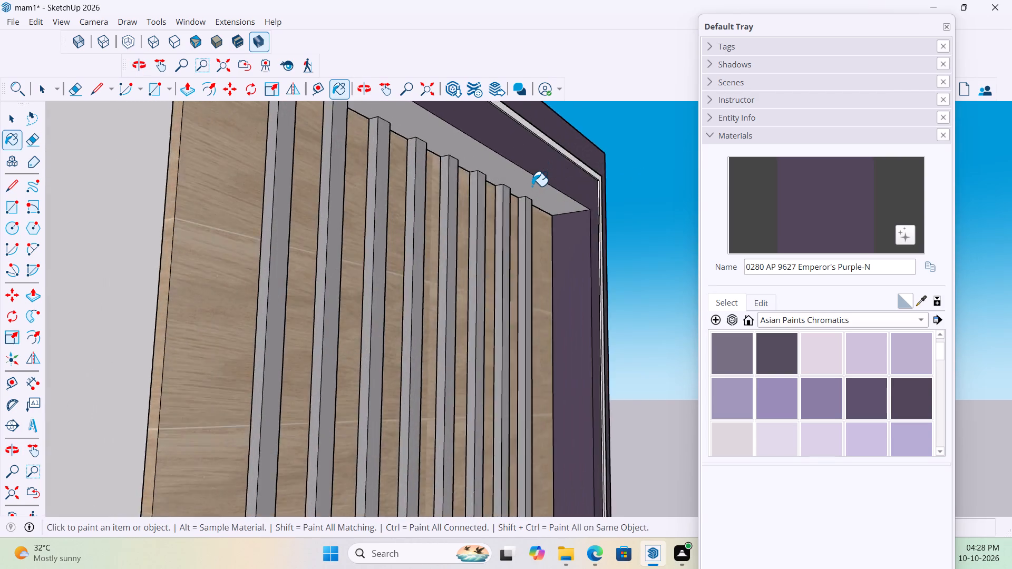
scroll(532, 186, "up", 5)
left_click(516, 187)
scroll(517, 195, "down", 3)
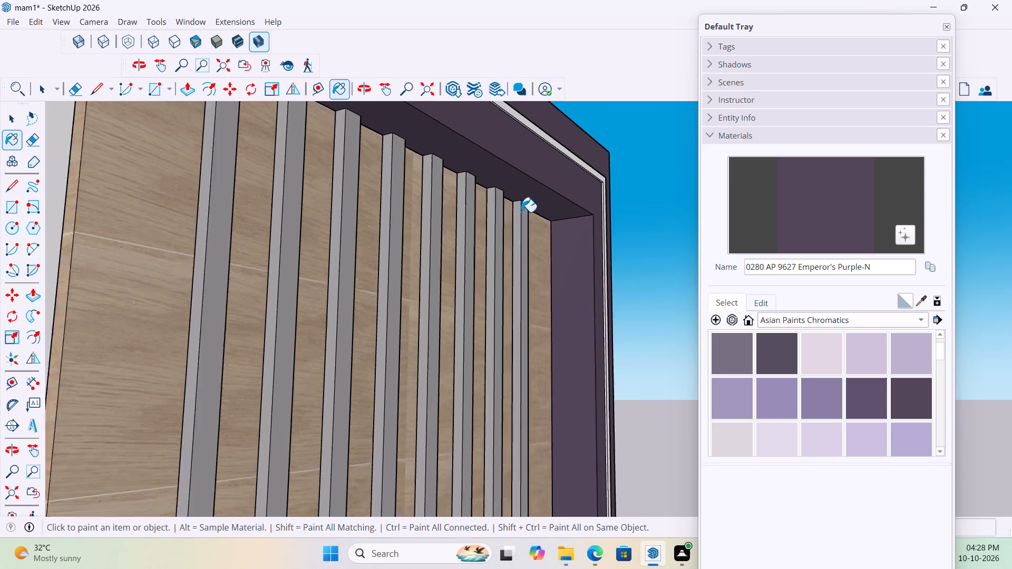
scroll(521, 212, "down", 18)
middle_click_drag(562, 221, 450, 272)
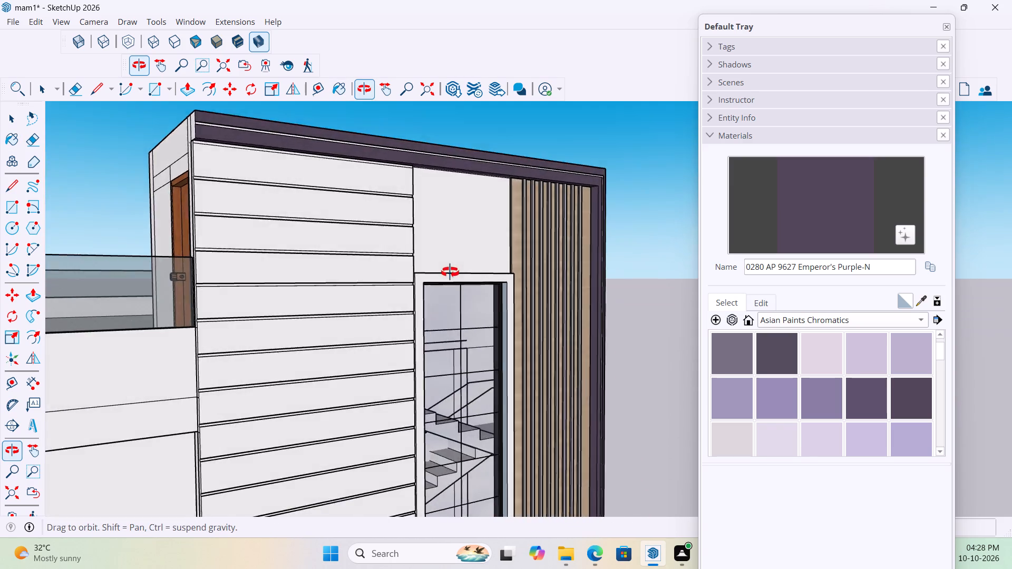
middle_click_drag(450, 272, 404, 288)
scroll(604, 248, "down", 5)
middle_click_drag(631, 306, 549, 286)
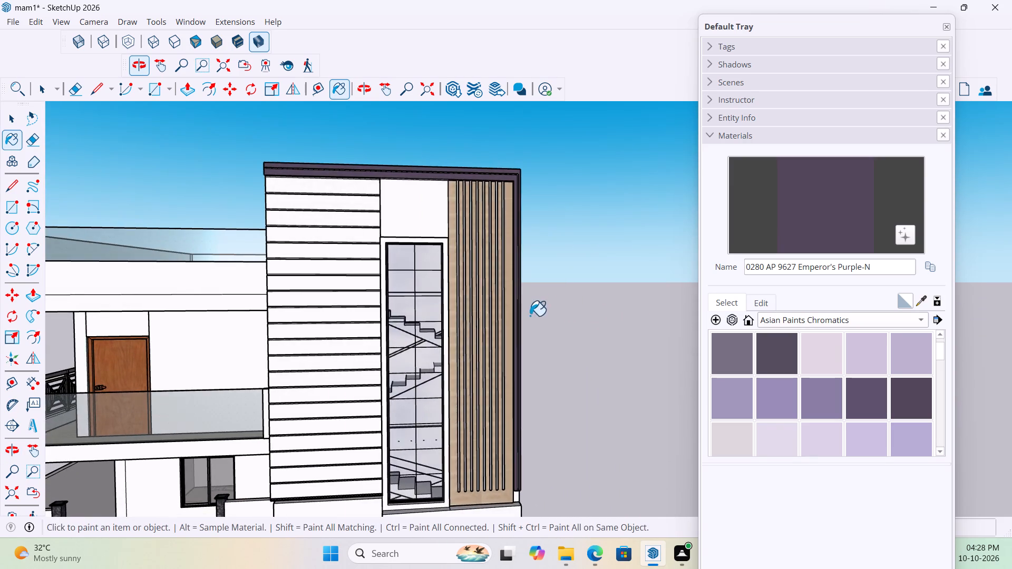
Inspect the purple top frame, wooden slats and stair window surround on the tower's facade.
scroll(530, 316, "up", 3)
scroll(519, 284, "down", 4)
key("space")
scroll(513, 284, "up", 6)
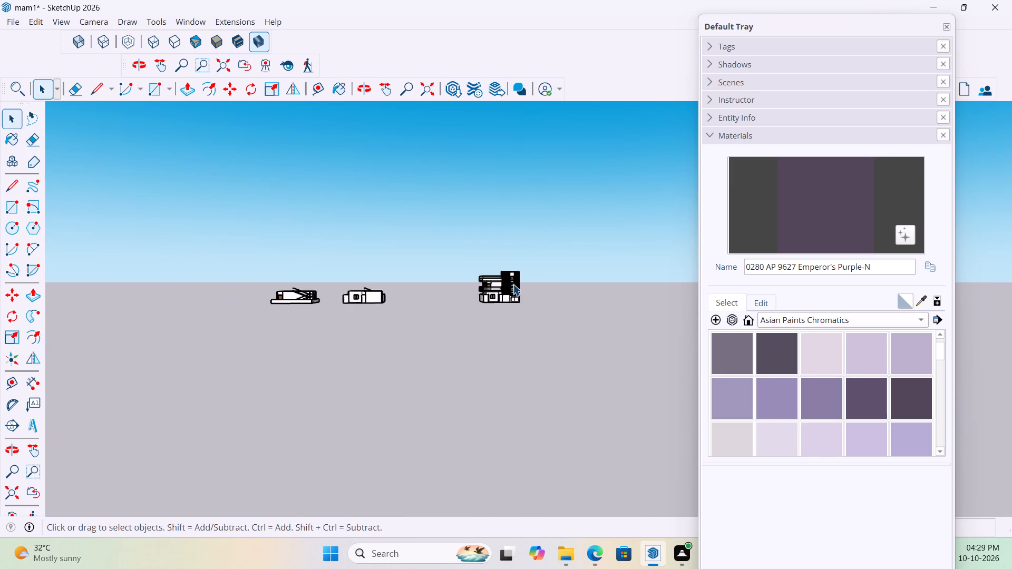
scroll(513, 284, "up", 20)
scroll(513, 284, "up", 9)
middle_click_drag(552, 233, 551, 234)
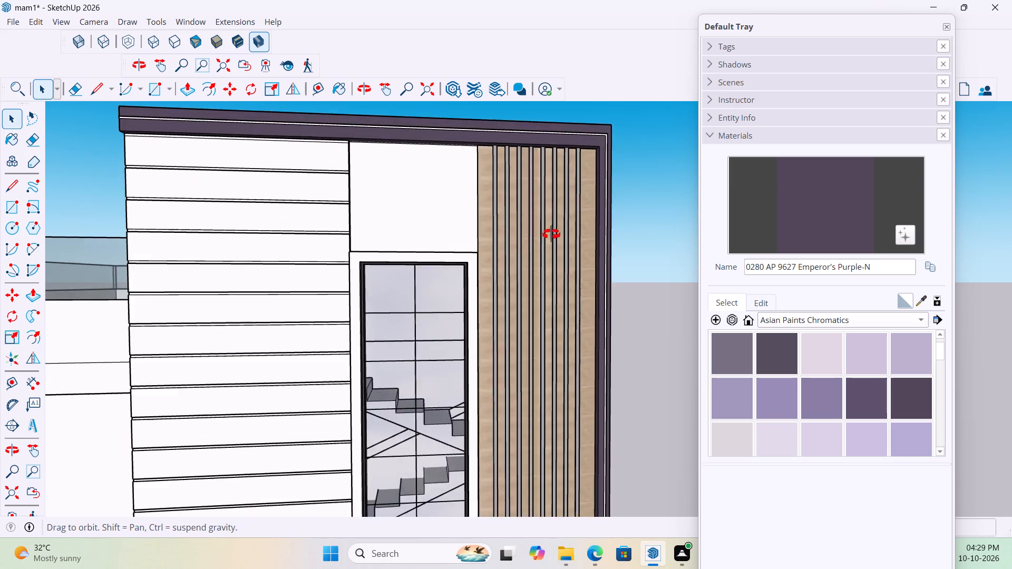
middle_click_drag(551, 234, 464, 289)
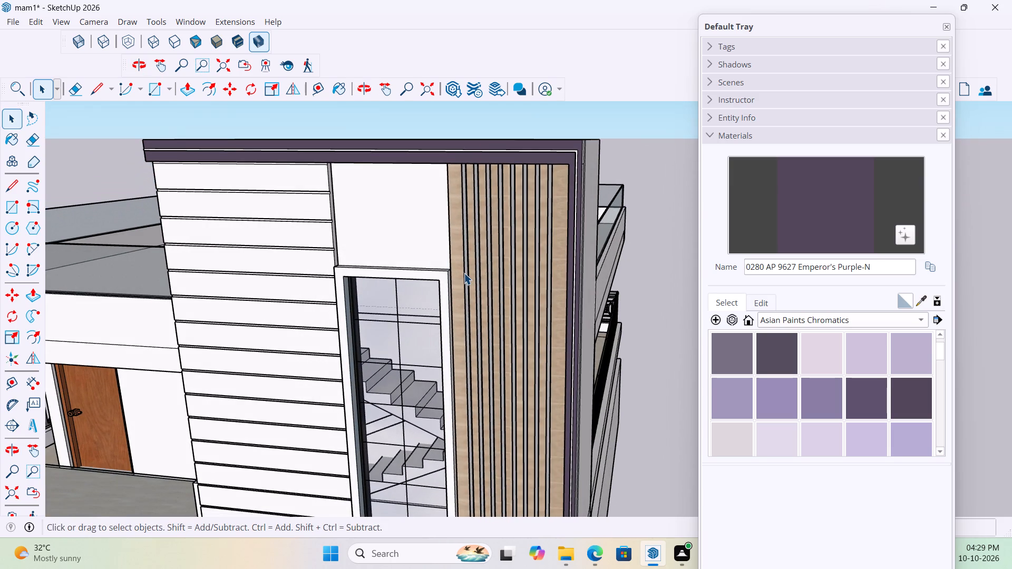
scroll(440, 297, "up", 4)
scroll(823, 358, "up", 4)
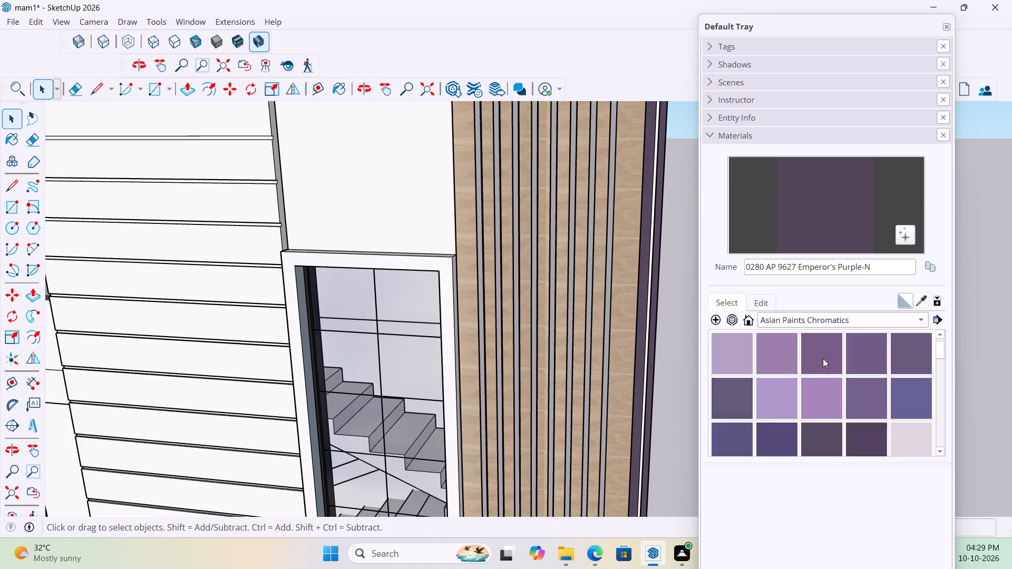
Look through the Asian Paints Chromatics and Asian Paints Colours of India collections for a colour for the stair window surround.
scroll(823, 358, "up", 4)
scroll(830, 408, "down", 16)
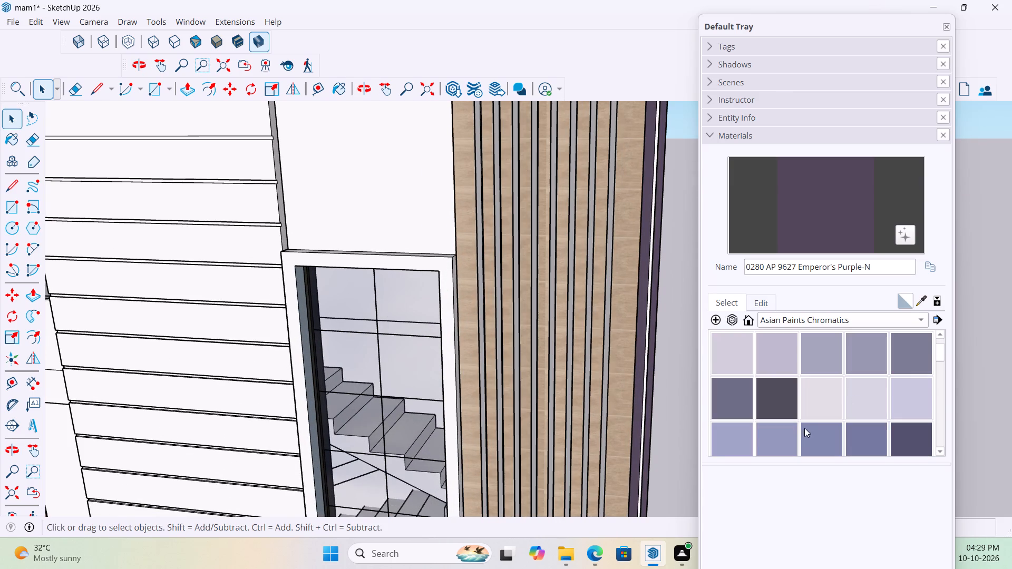
scroll(804, 428, "down", 16)
scroll(802, 420, "down", 7)
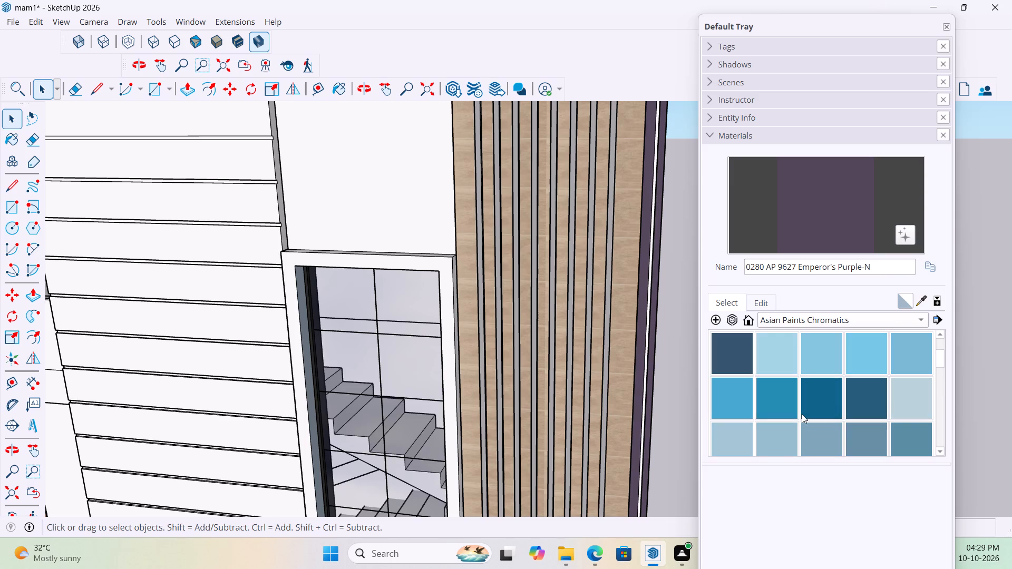
scroll(833, 412, "down", 6)
scroll(821, 416, "down", 19)
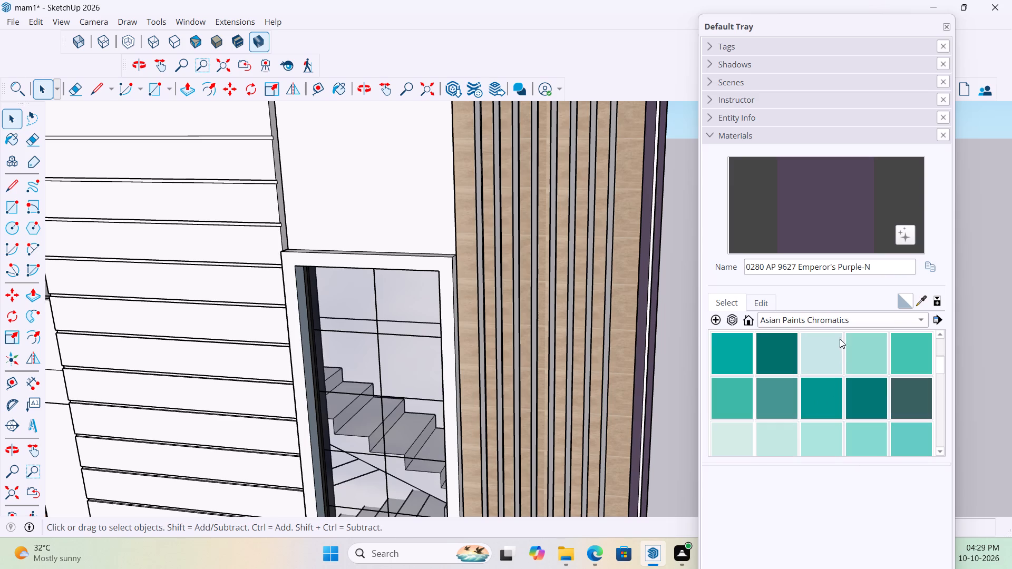
left_click(842, 321)
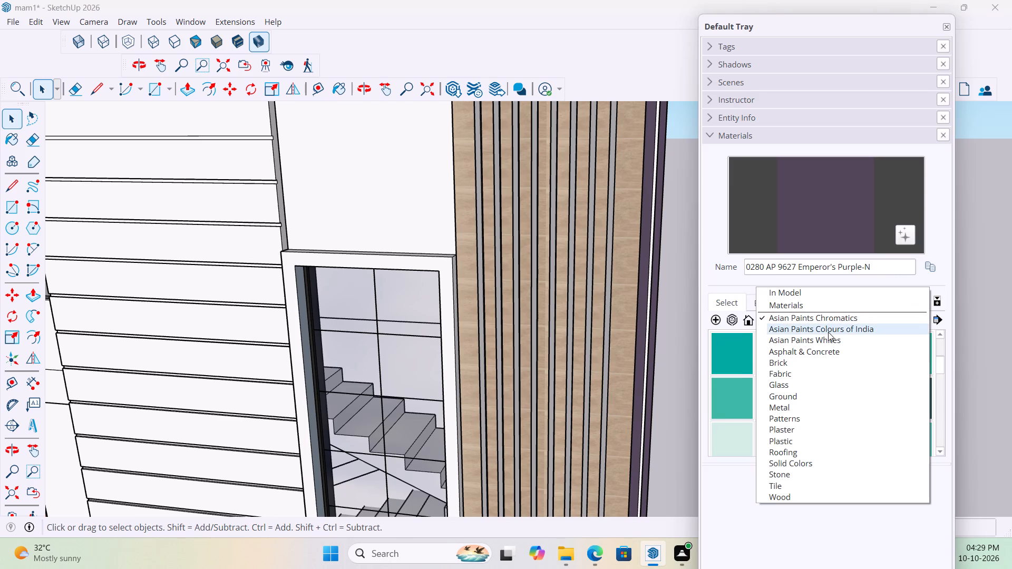
left_click(828, 332)
scroll(840, 384, "down", 6)
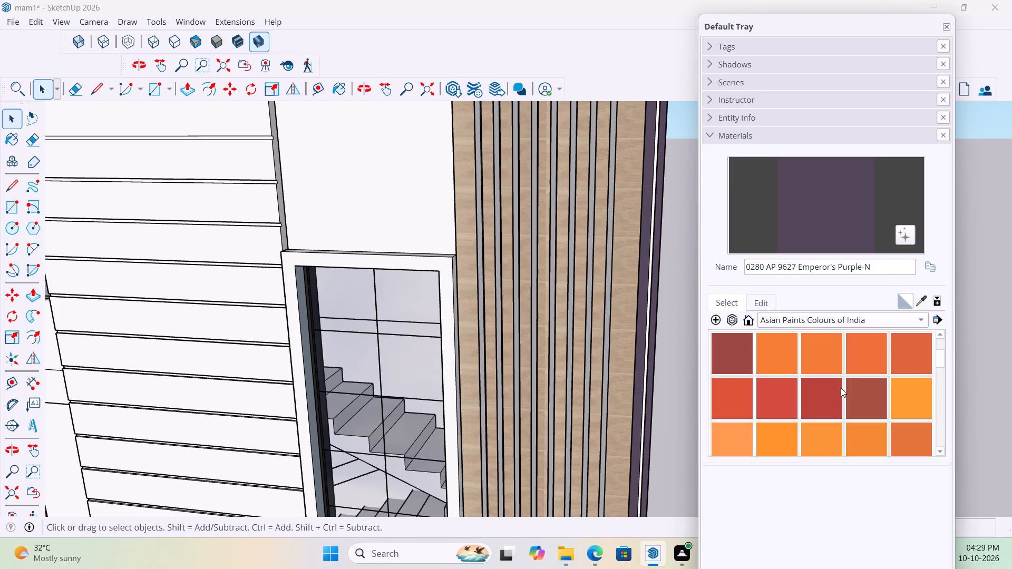
scroll(841, 388, "down", 20)
scroll(841, 388, "down", 13)
scroll(843, 364, "up", 3)
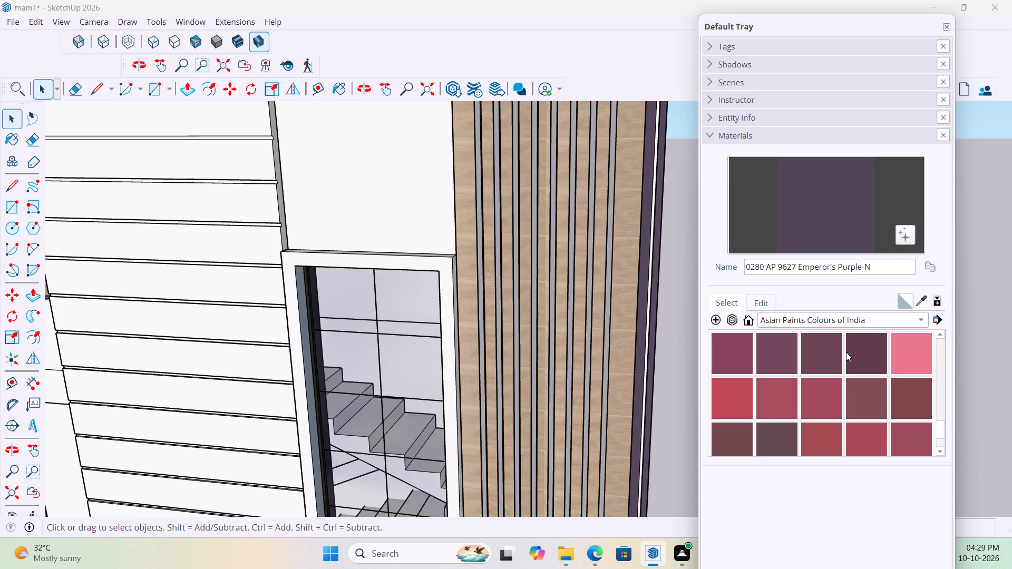
Switch the material collection to Asian Paints Whites and look through its light shades.
left_click(853, 325)
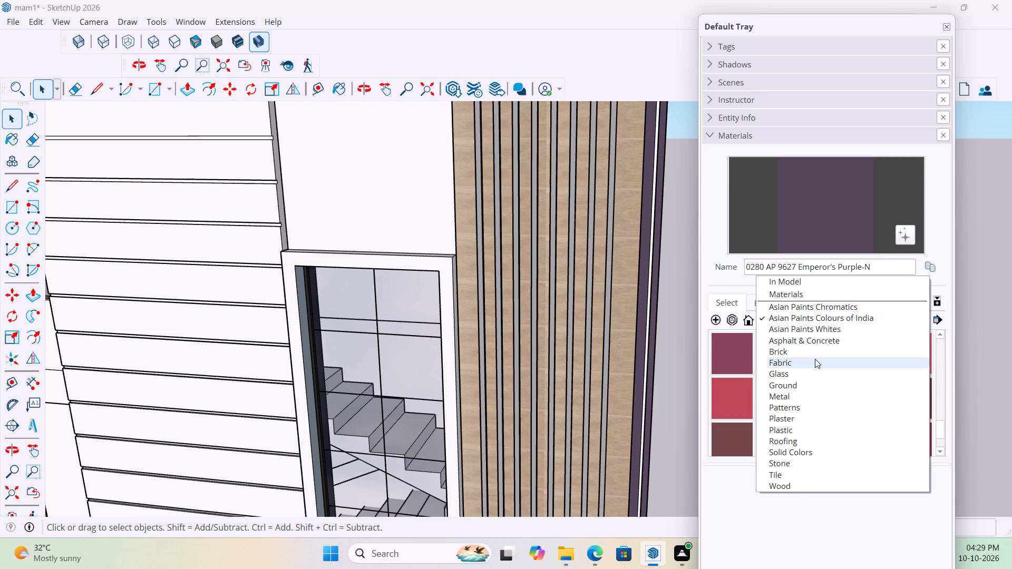
left_click(833, 332)
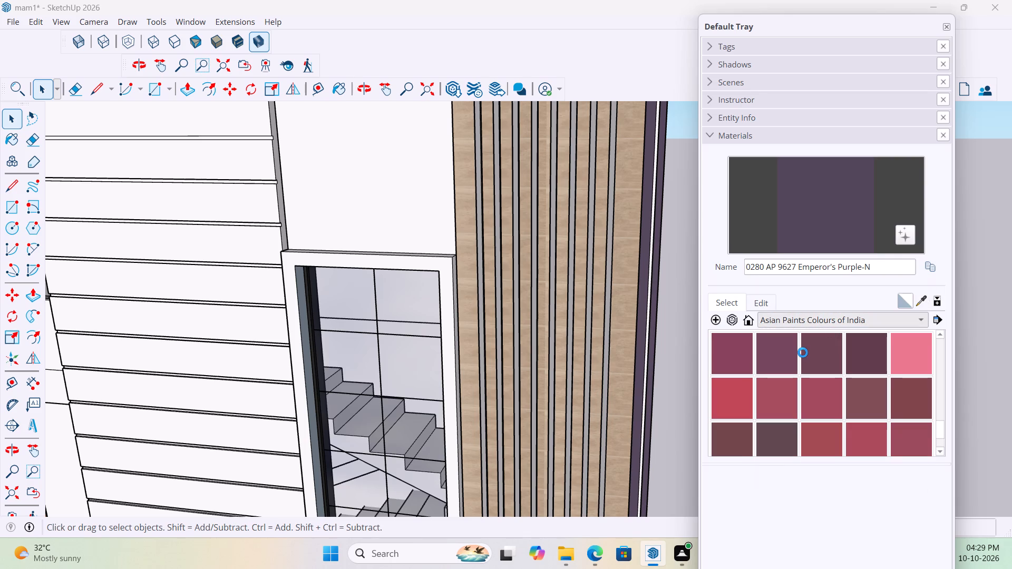
scroll(806, 368, "down", 10)
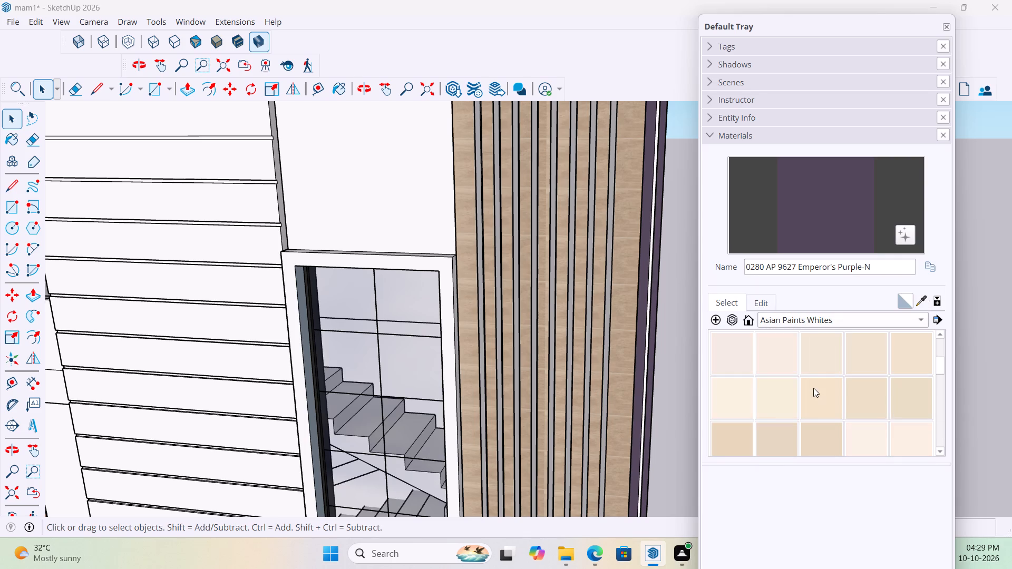
scroll(813, 388, "down", 19)
scroll(831, 403, "down", 7)
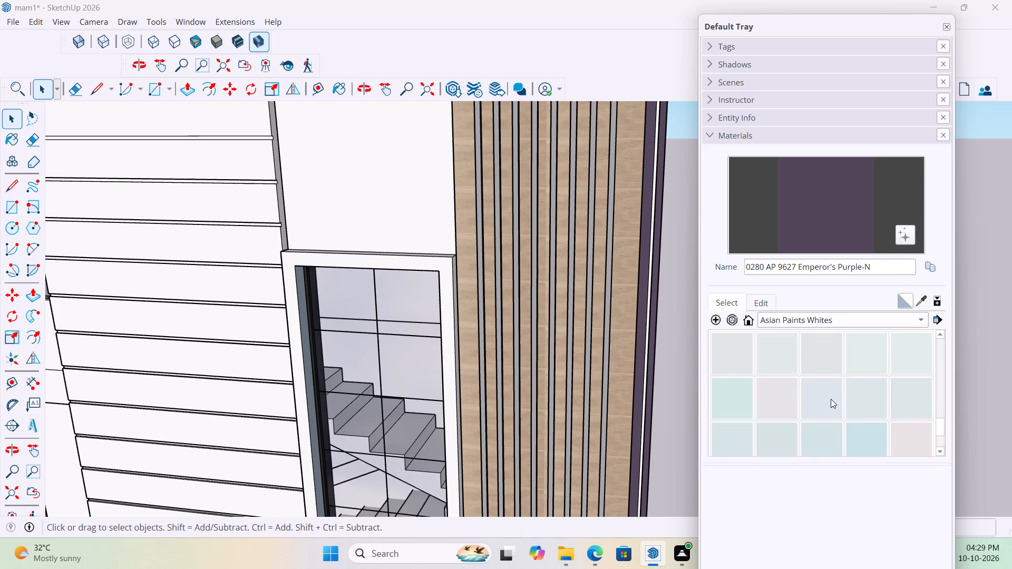
scroll(831, 399, "down", 6)
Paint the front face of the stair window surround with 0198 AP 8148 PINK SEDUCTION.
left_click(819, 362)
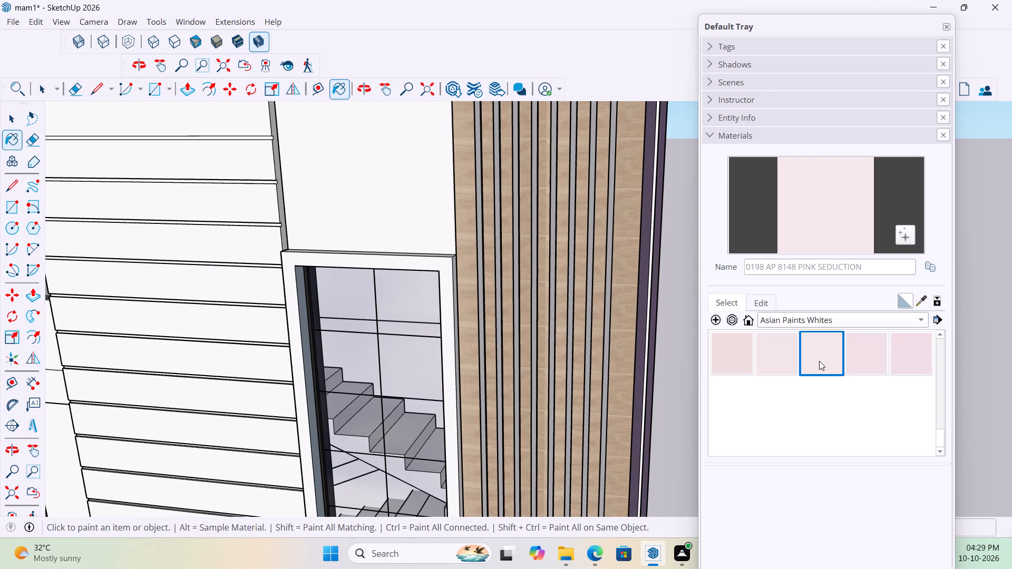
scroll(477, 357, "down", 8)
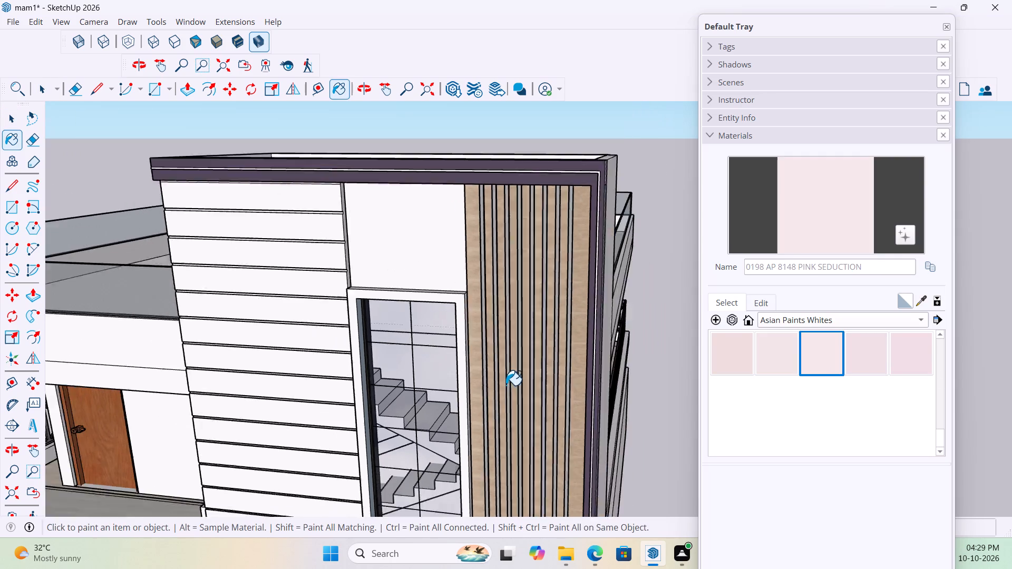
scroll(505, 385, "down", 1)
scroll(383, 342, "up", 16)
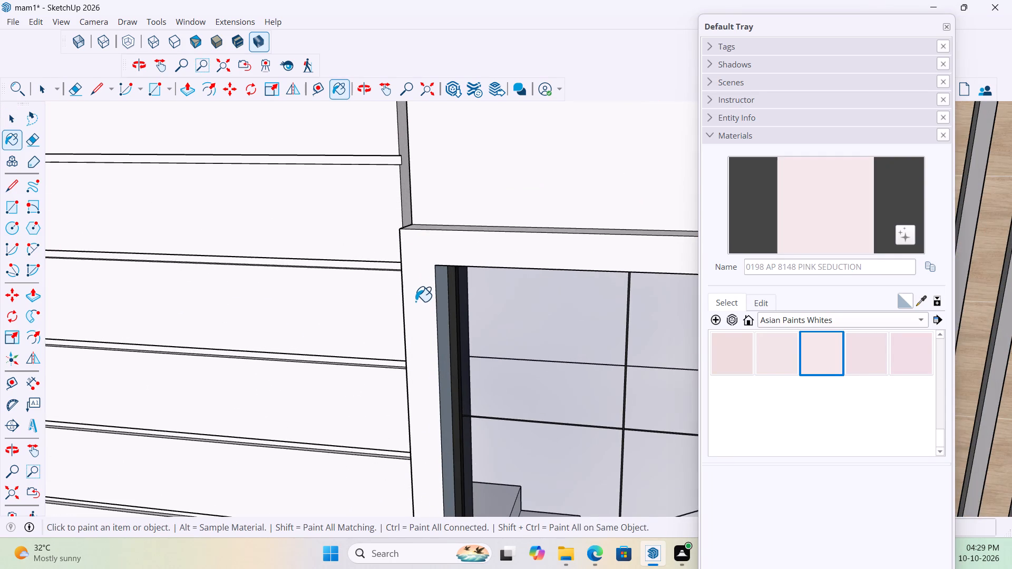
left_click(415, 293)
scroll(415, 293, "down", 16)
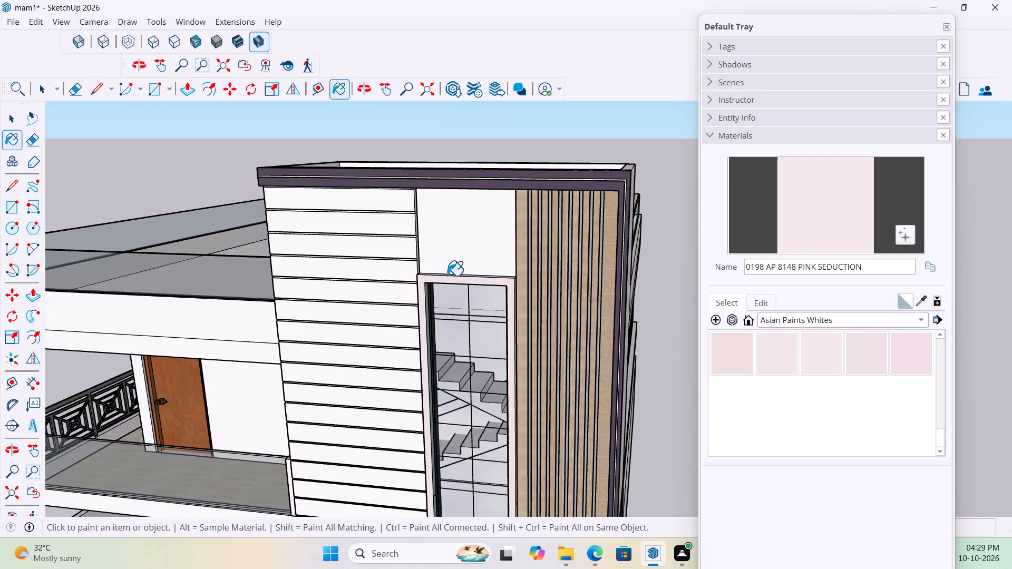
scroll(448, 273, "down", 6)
Repaint the front face of the stair window surround with 0113 AP L161 ABSOLUTE WHITE from Asian Paints Whites.
scroll(751, 351, "up", 3)
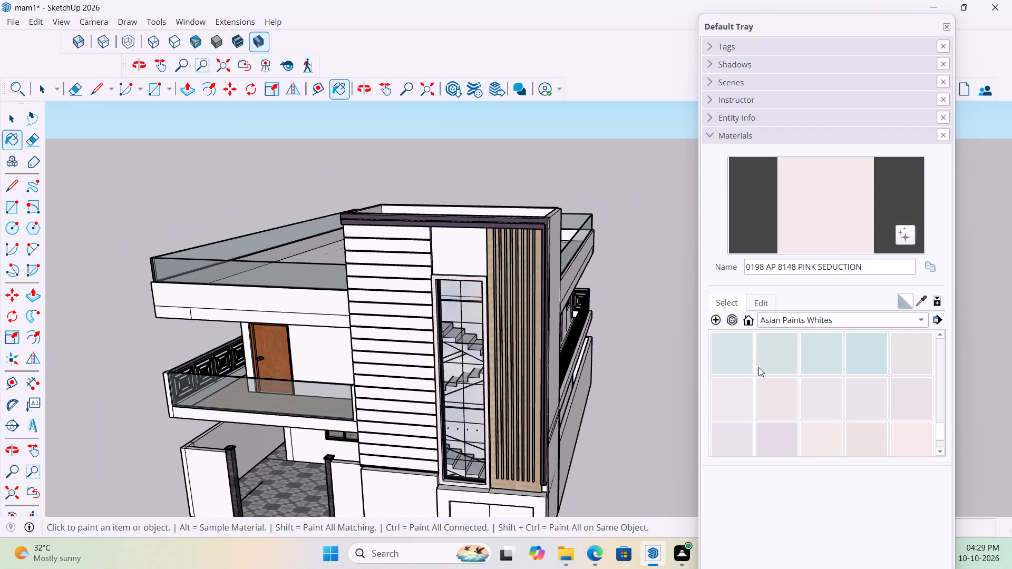
scroll(803, 391, "up", 13)
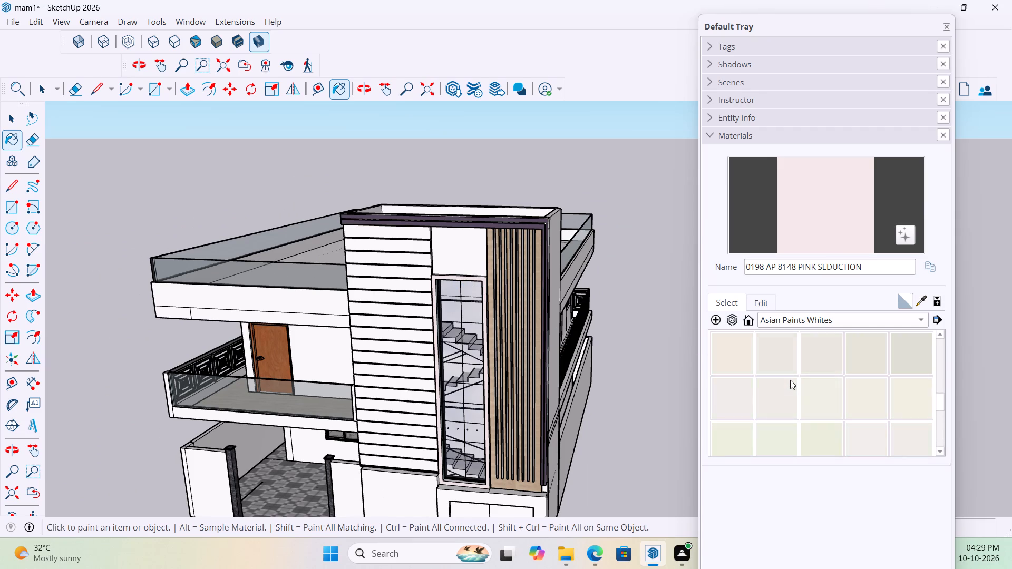
scroll(790, 380, "up", 2)
left_click(820, 394)
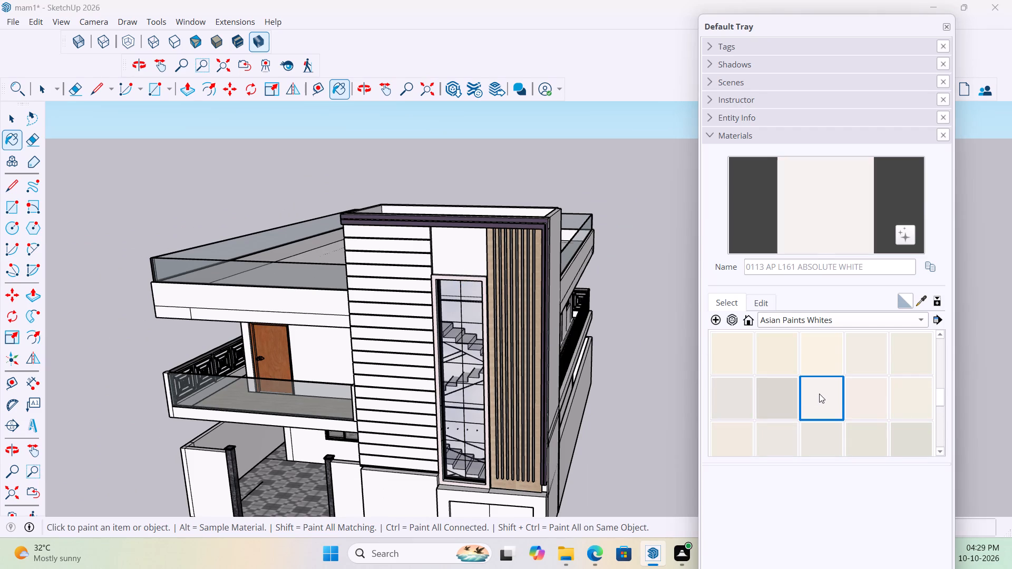
scroll(427, 308, "up", 19)
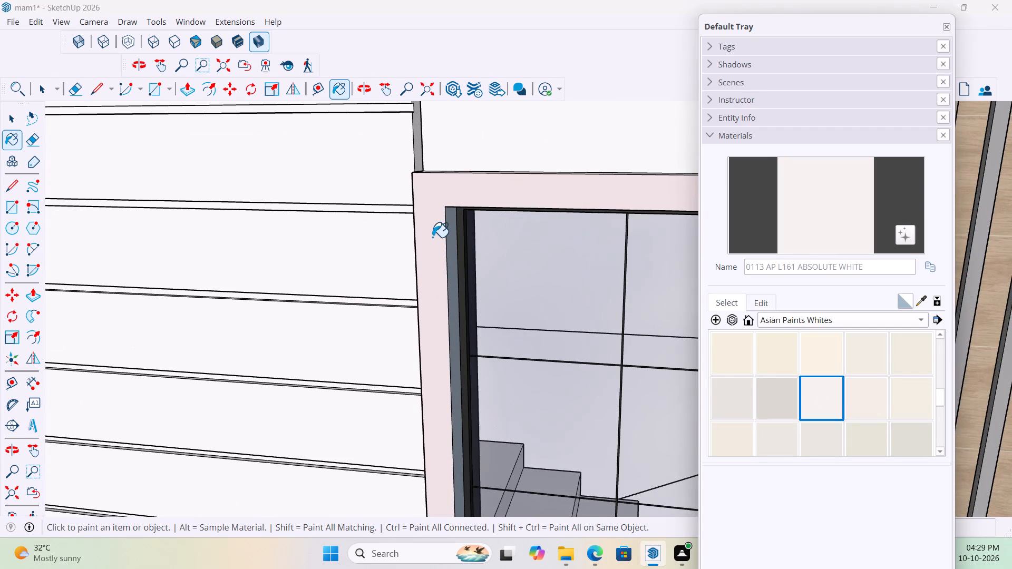
left_click(432, 224)
scroll(433, 218, "down", 17)
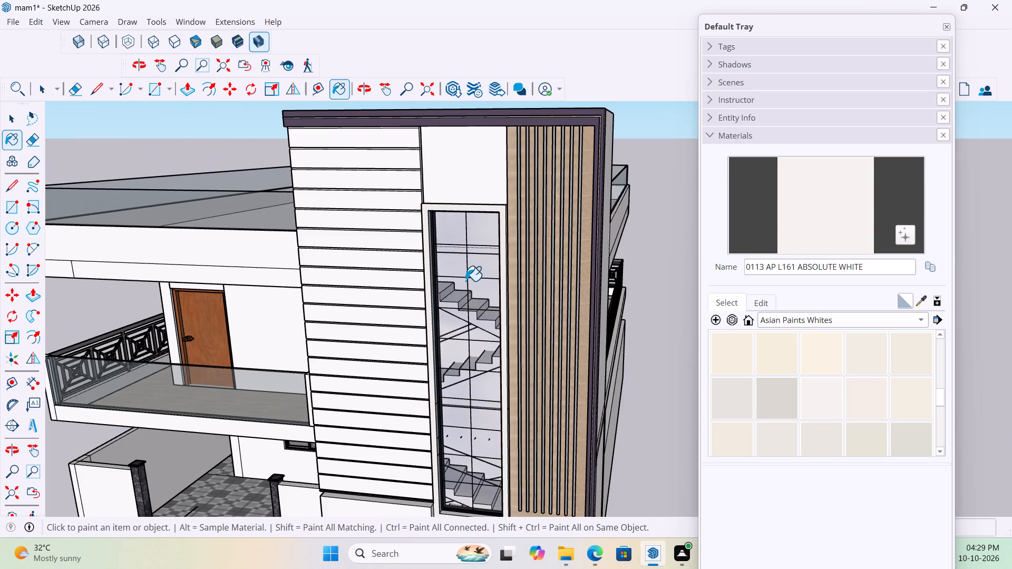
Paint both vertical inner reveal faces of the stair window surround with 0113 AP L161 ABSOLUTE WHITE.
middle_click_drag(483, 280, 527, 281)
scroll(526, 233, "up", 16)
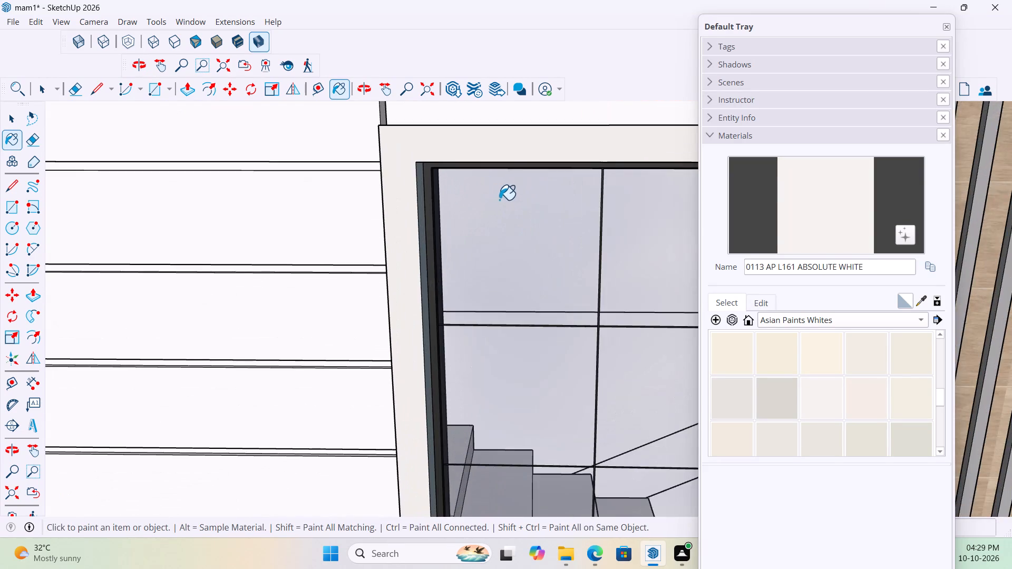
middle_click_drag(495, 198, 366, 183)
left_click(325, 178)
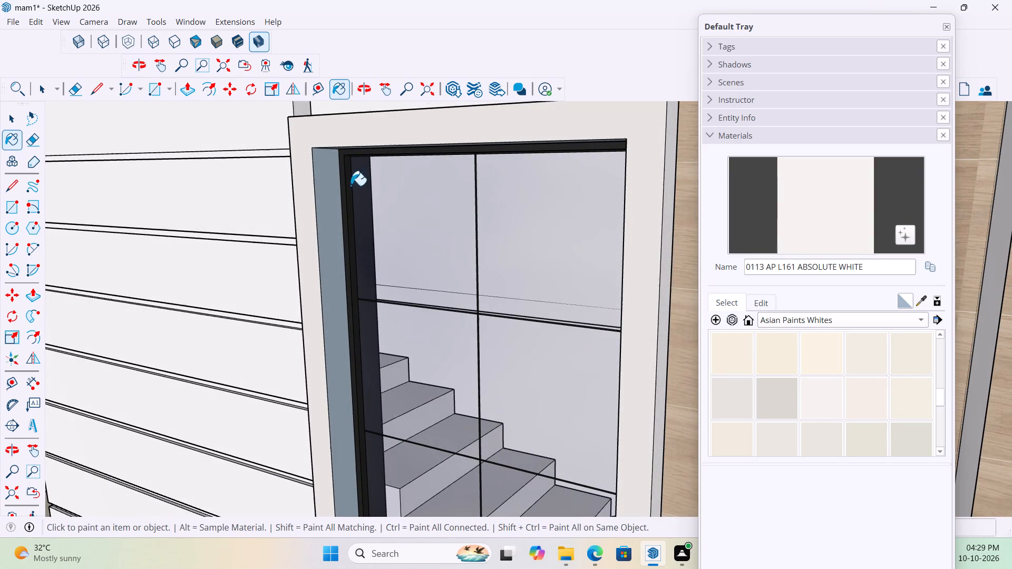
scroll(413, 202, "up", 1)
middle_click_drag(413, 202, 444, 169)
scroll(326, 210, "down", 10)
middle_click_drag(409, 237, 453, 235)
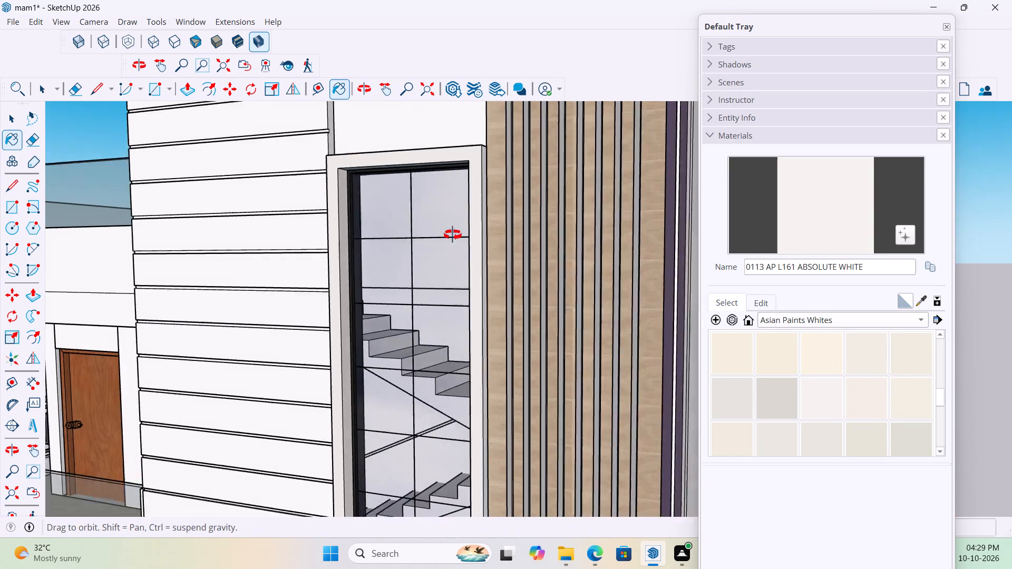
middle_click_drag(453, 235, 625, 251)
scroll(382, 231, "down", 10)
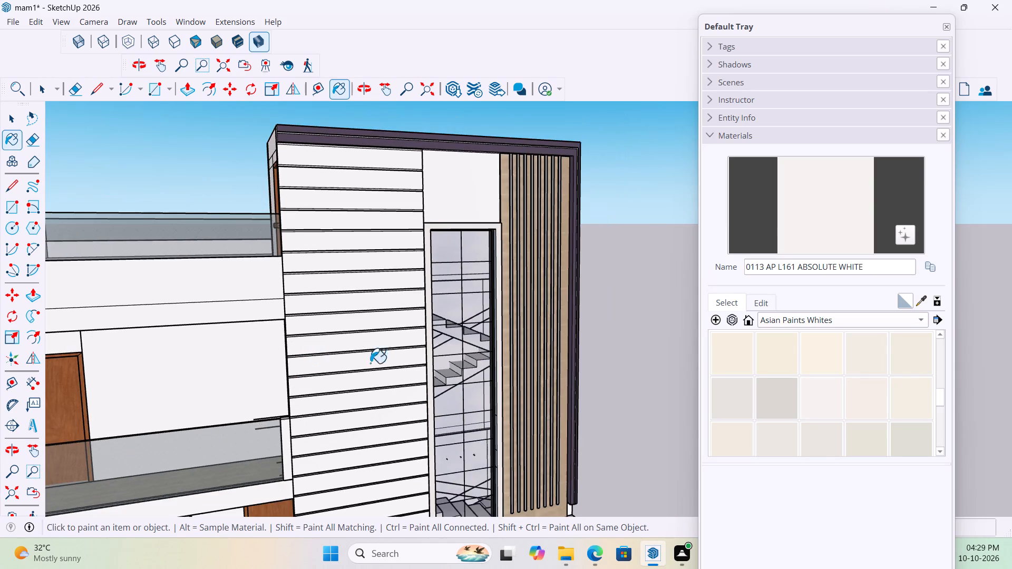
scroll(529, 258, "up", 12)
middle_click_drag(485, 227, 531, 195)
scroll(488, 218, "up", 1)
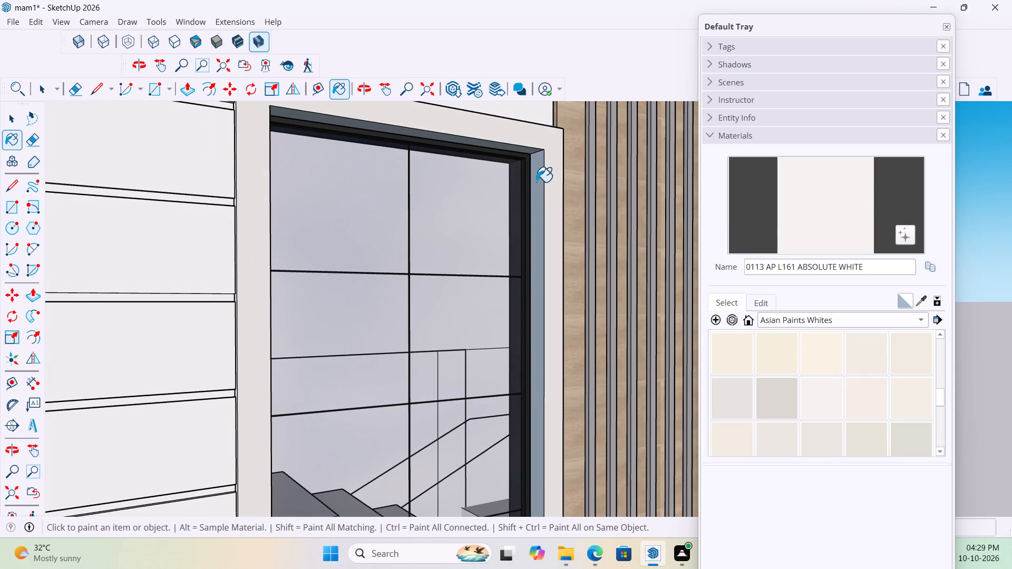
left_click(536, 179)
Paint the underside of the stair window surround's head with 0113 AP L161 ABSOLUTE WHITE.
middle_click_drag(504, 151, 508, 127)
scroll(514, 114, "up", 3)
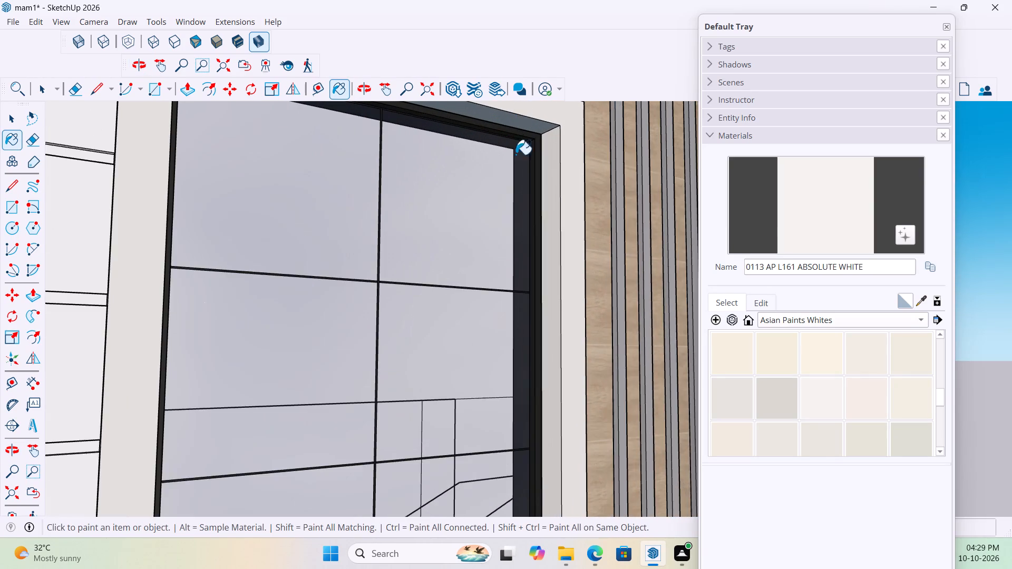
scroll(515, 344, "down", 7)
middle_click_drag(492, 203, 507, 157)
scroll(490, 178, "up", 3)
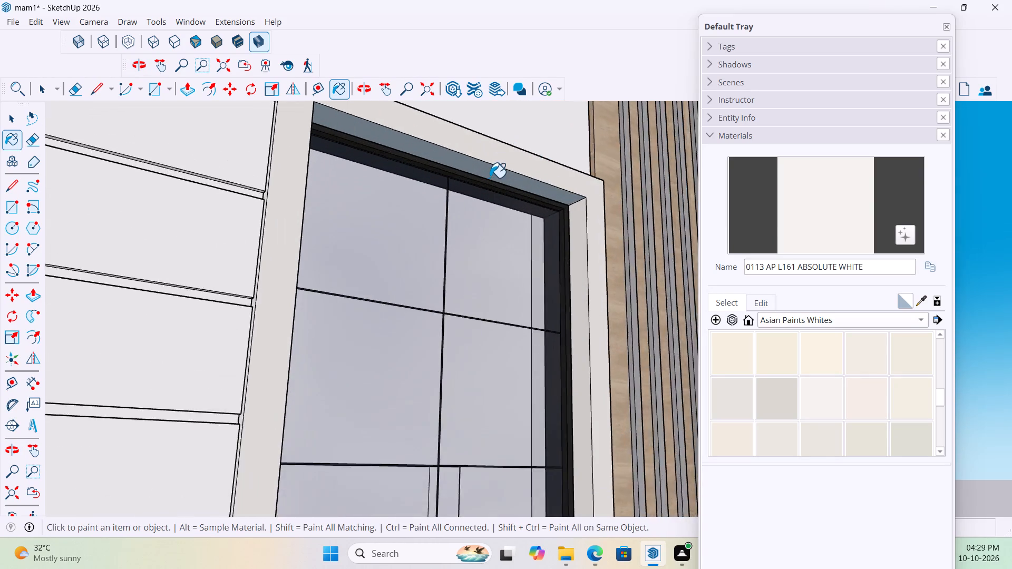
scroll(490, 178, "up", 7)
left_click(480, 165)
scroll(511, 196, "down", 8)
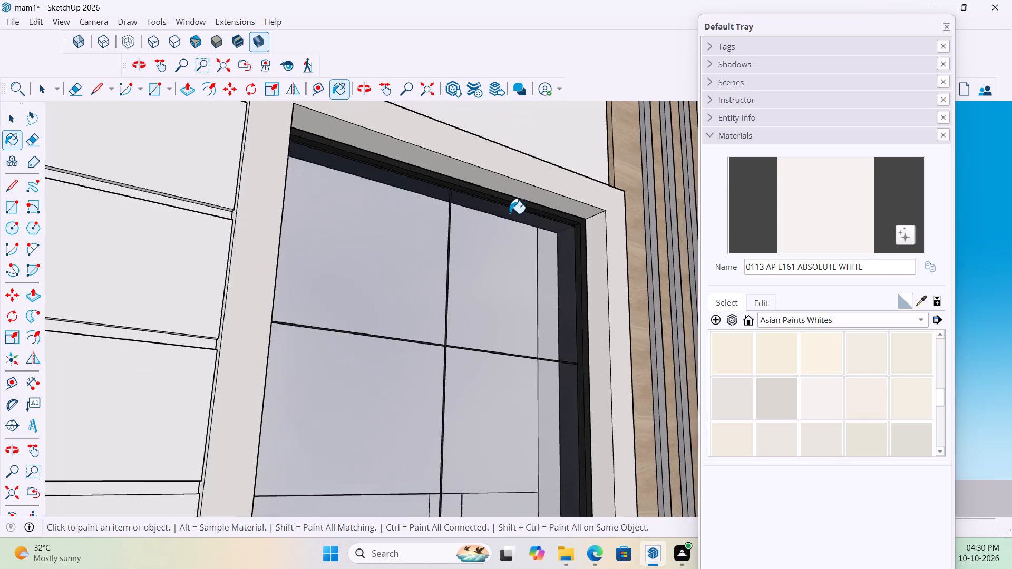
Paint the top ledge of the stair window surround with 0113 AP L161 ABSOLUTE WHITE.
scroll(509, 213, "down", 2)
middle_click_drag(591, 163, 458, 271)
scroll(444, 277, "down", 11)
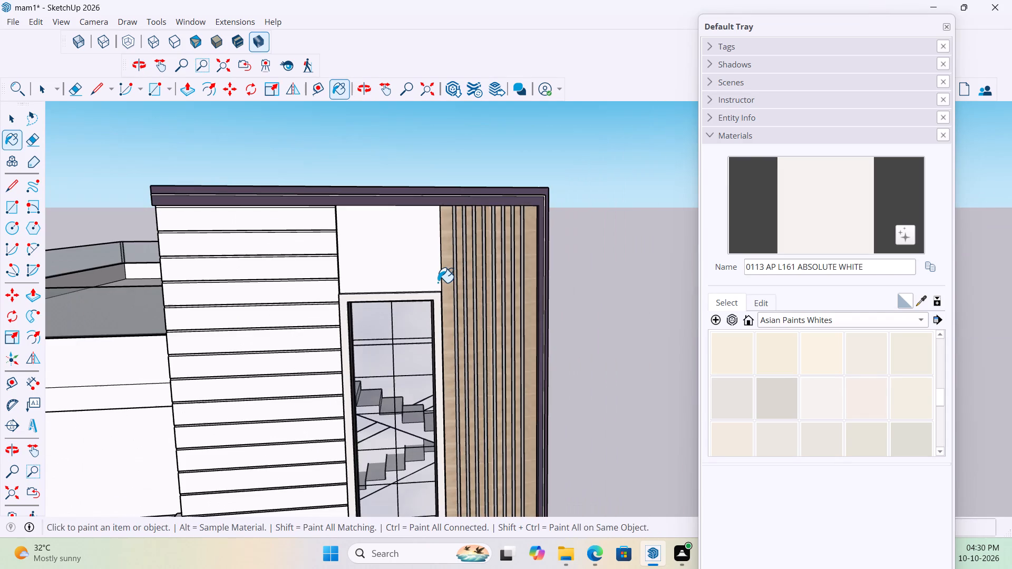
middle_click_drag(429, 306, 397, 351)
scroll(356, 368, "up", 13)
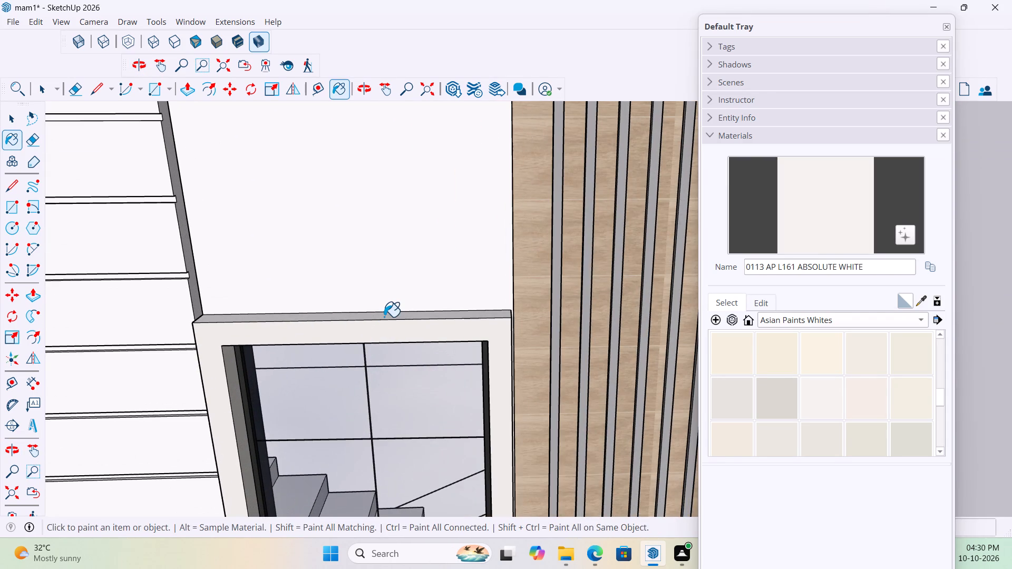
left_click(389, 315)
scroll(466, 300, "down", 14)
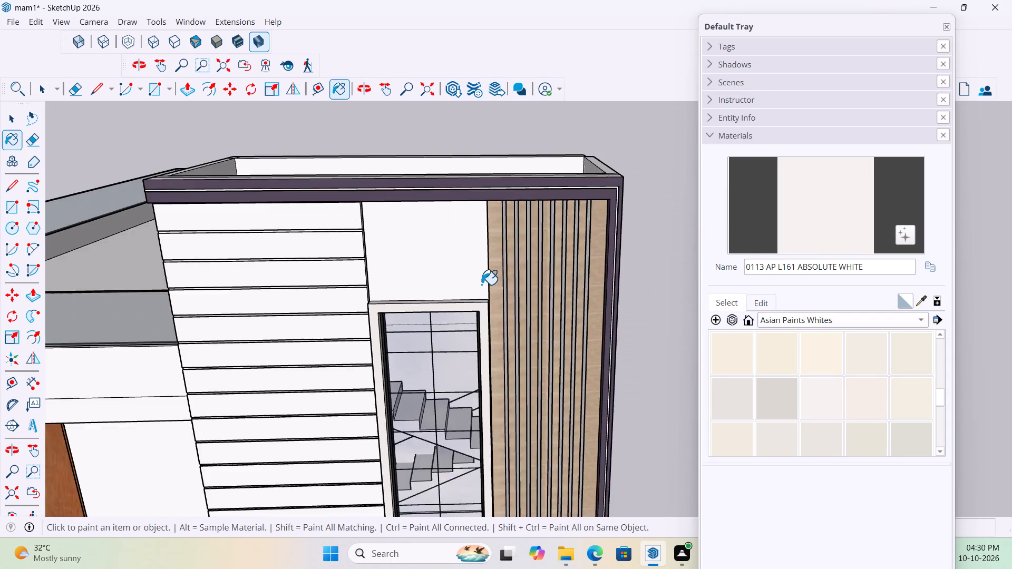
Paint the lower inner reveal faces and the sill of the stair window surround with 0113 AP L161 ABSOLUTE WHITE.
scroll(481, 284, "down", 3)
scroll(565, 322, "down", 5)
scroll(520, 419, "up", 19)
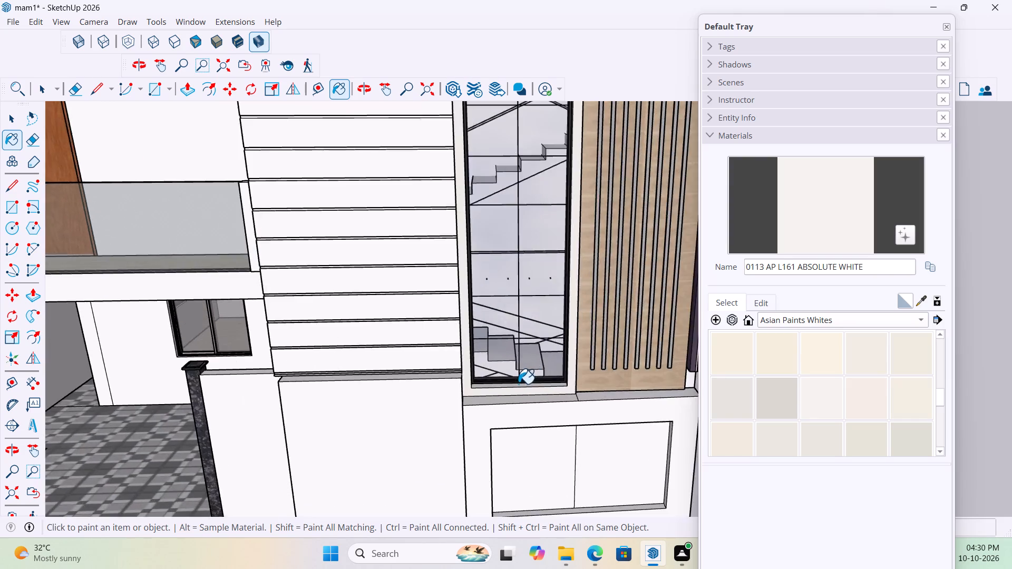
scroll(518, 384, "up", 8)
middle_click_drag(529, 379, 488, 419)
scroll(436, 421, "up", 4)
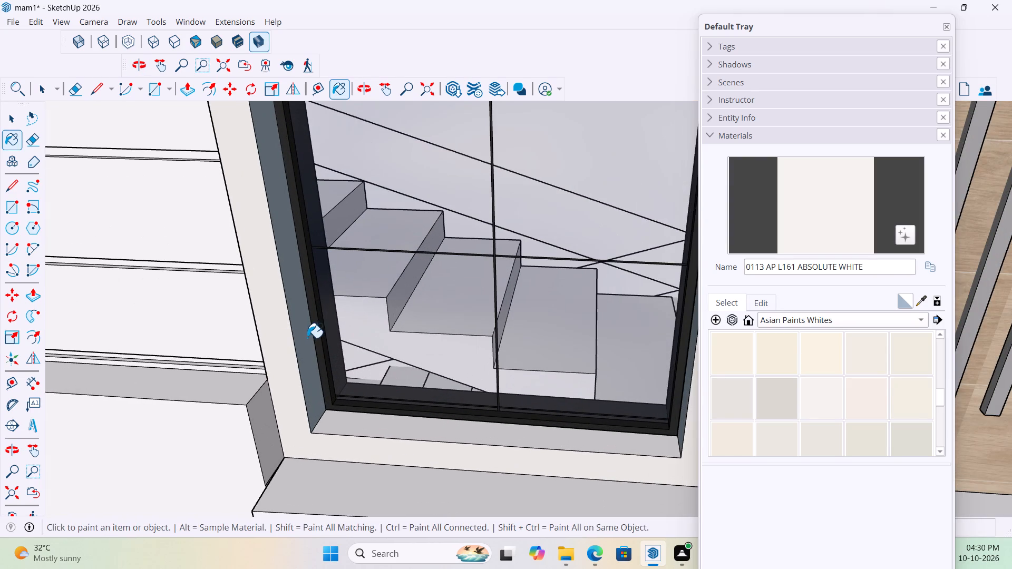
left_click(298, 333)
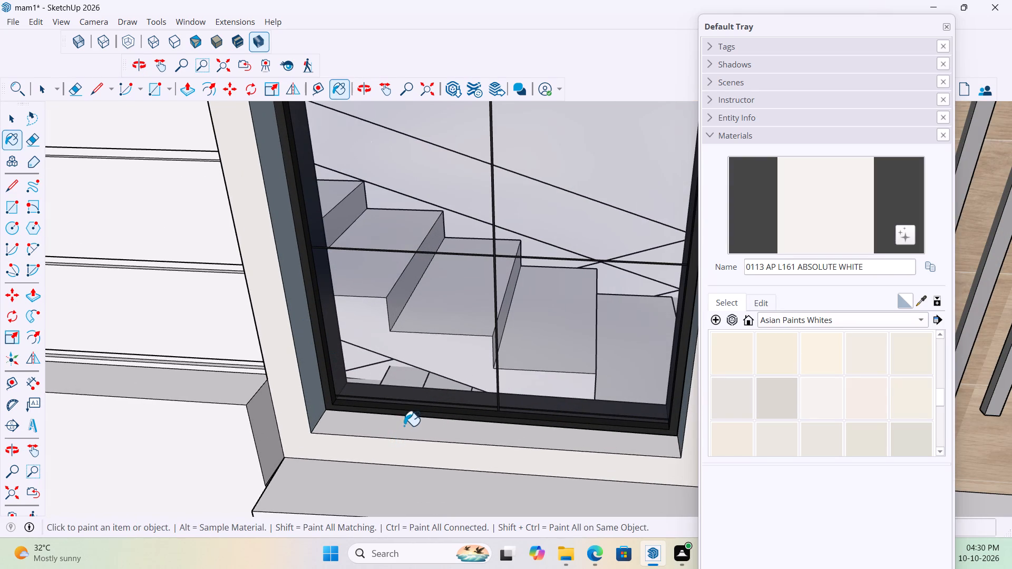
left_click(398, 429)
scroll(382, 419, "down", 11)
middle_click_drag(471, 358, 591, 355)
scroll(686, 356, "up", 6)
left_click(676, 325)
Delete the short edges dividing the stair window surround's inner reveal face on the side next to the wood slats.
scroll(416, 417, "down", 3)
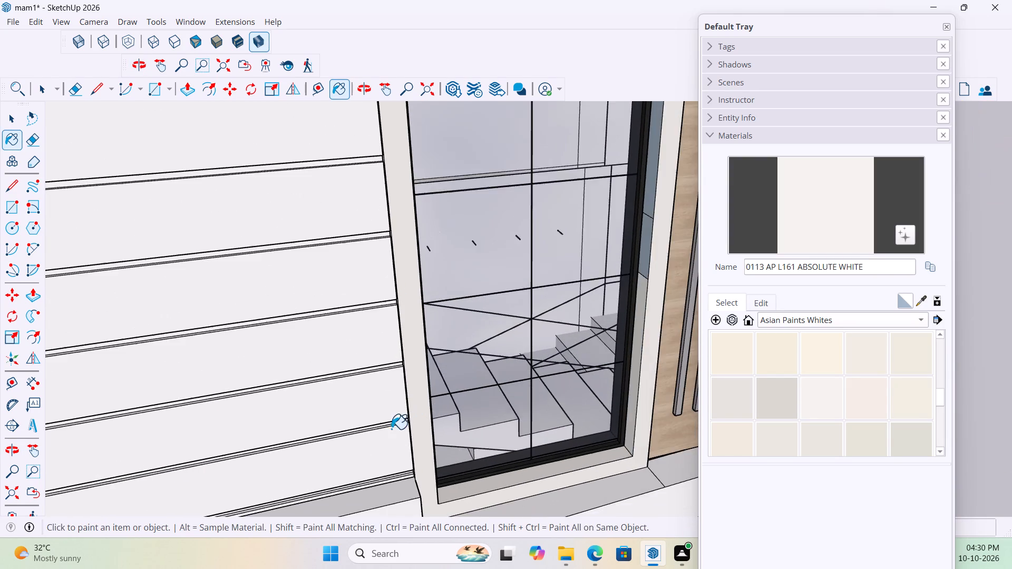
scroll(391, 429, "down", 7)
scroll(572, 306, "up", 10)
middle_click_drag(514, 348, 552, 354)
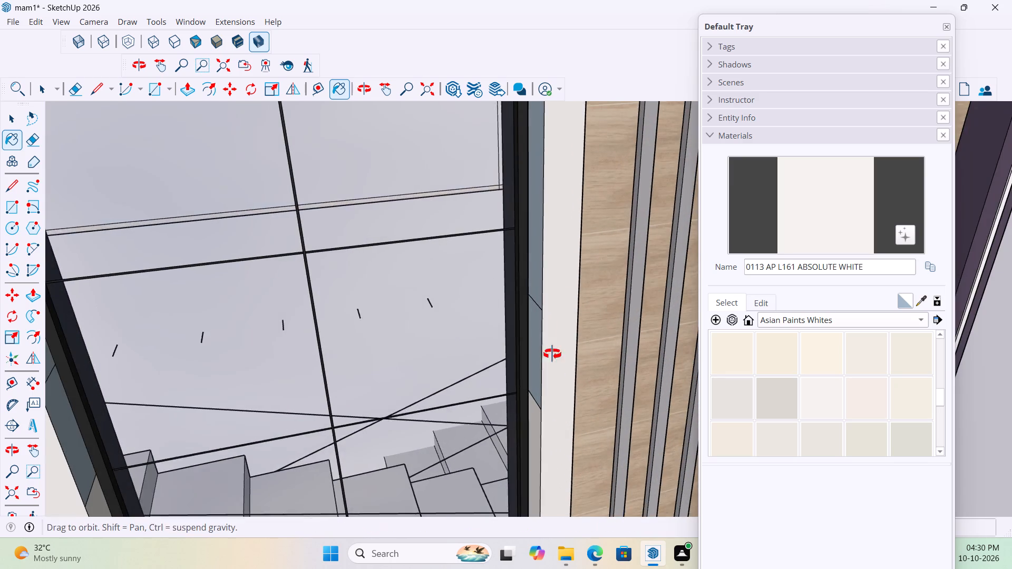
middle_click_drag(552, 354, 554, 355)
key("space")
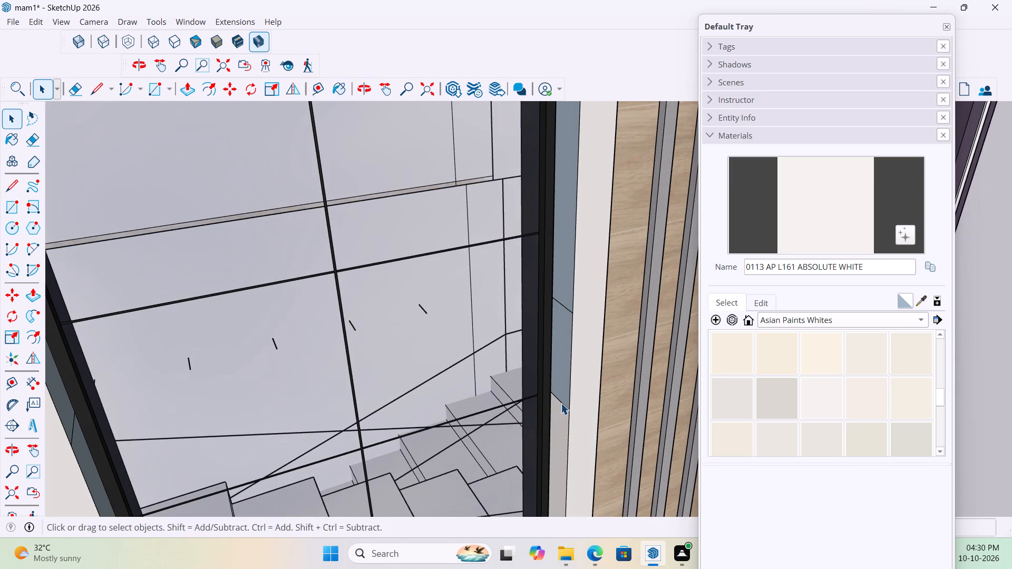
left_click(562, 403)
key("Delete")
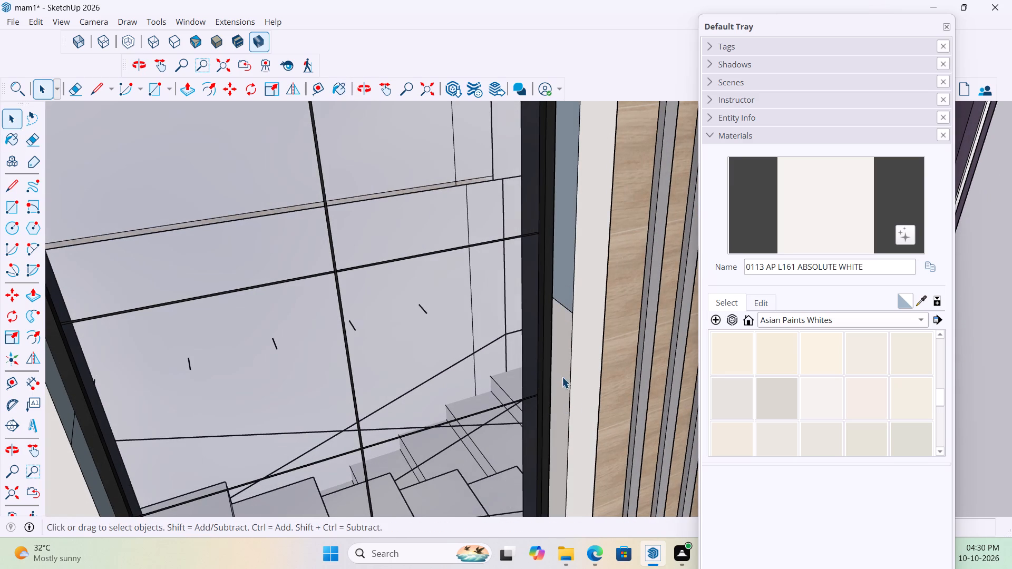
left_click(566, 307)
key("Delete")
scroll(566, 309, "down", 2)
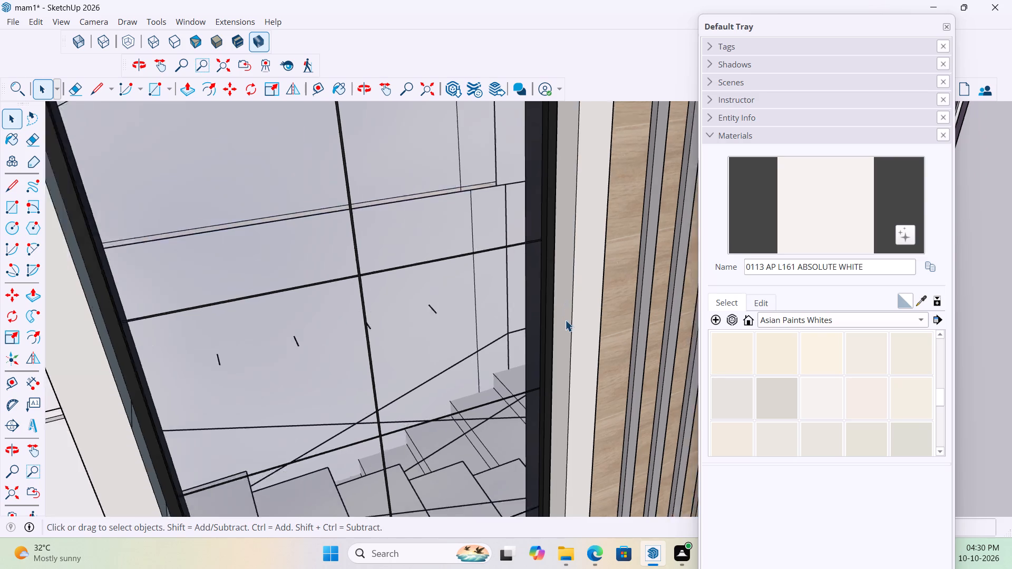
scroll(565, 320, "down", 12)
scroll(544, 291, "up", 13)
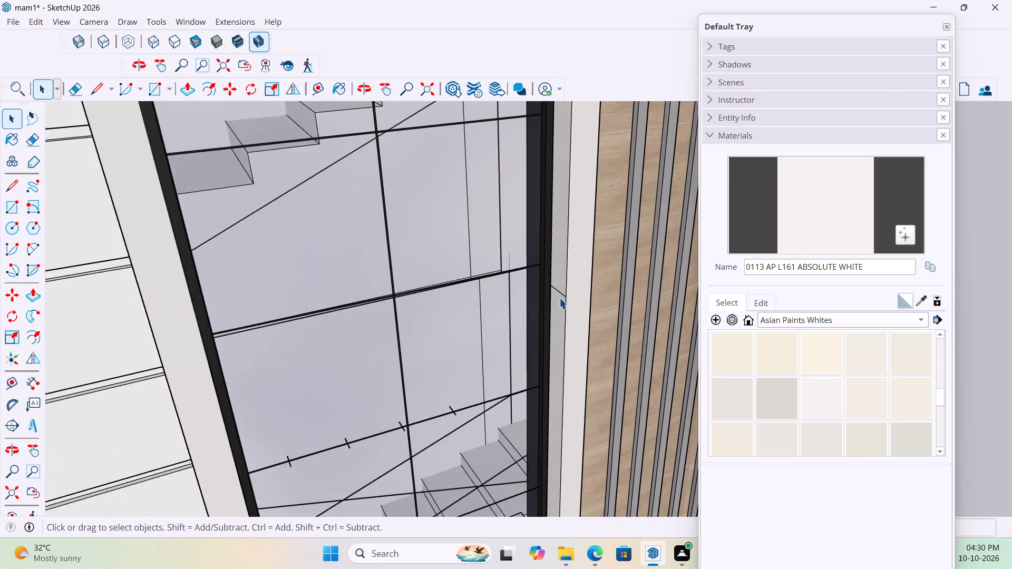
scroll(559, 298, "up", 2)
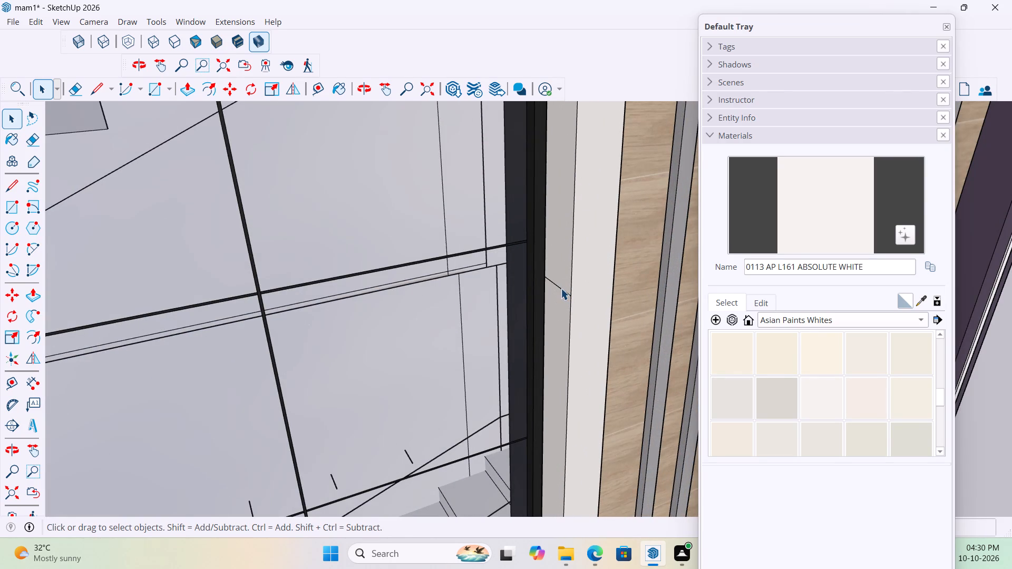
left_click(561, 288)
key("Delete")
scroll(561, 288, "down", 4)
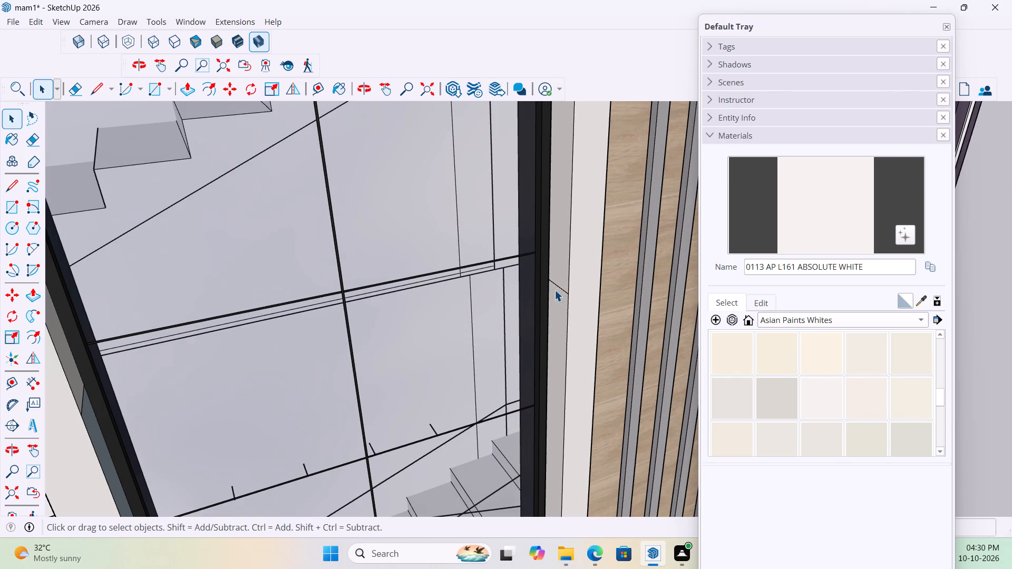
left_click(562, 289)
key("Delete")
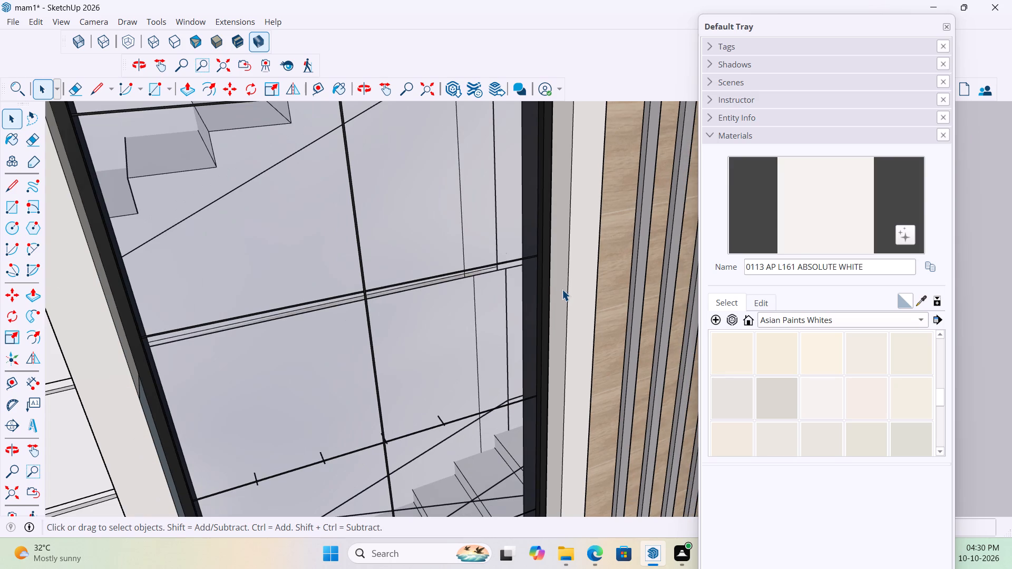
Examine the painted stair window surround and the whole stair tower facade from several angles.
scroll(562, 289, "down", 16)
scroll(536, 395, "down", 5)
scroll(553, 280, "up", 8)
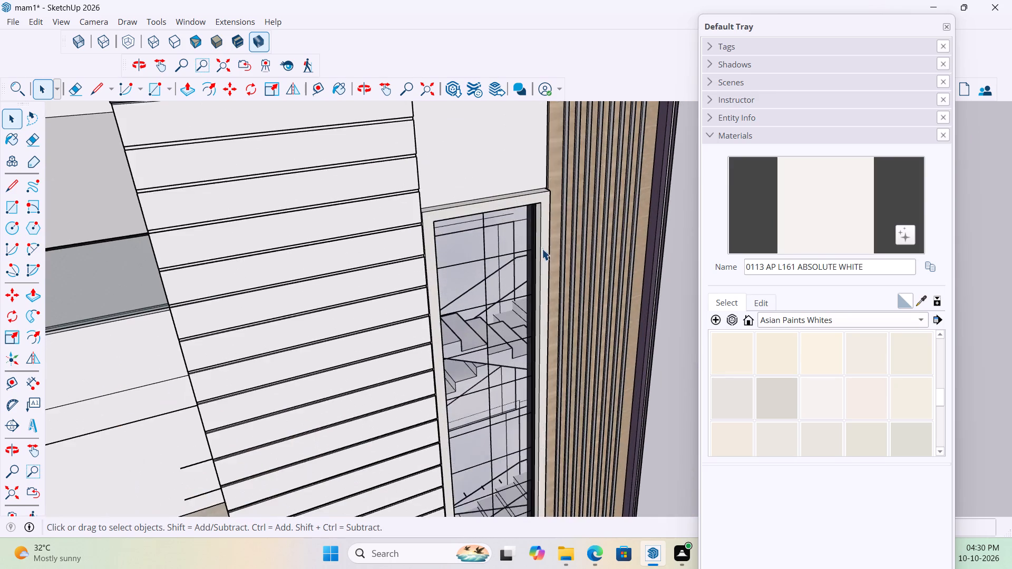
middle_click_drag(565, 261, 478, 262)
scroll(409, 326, "down", 5)
middle_click_drag(442, 302, 393, 276)
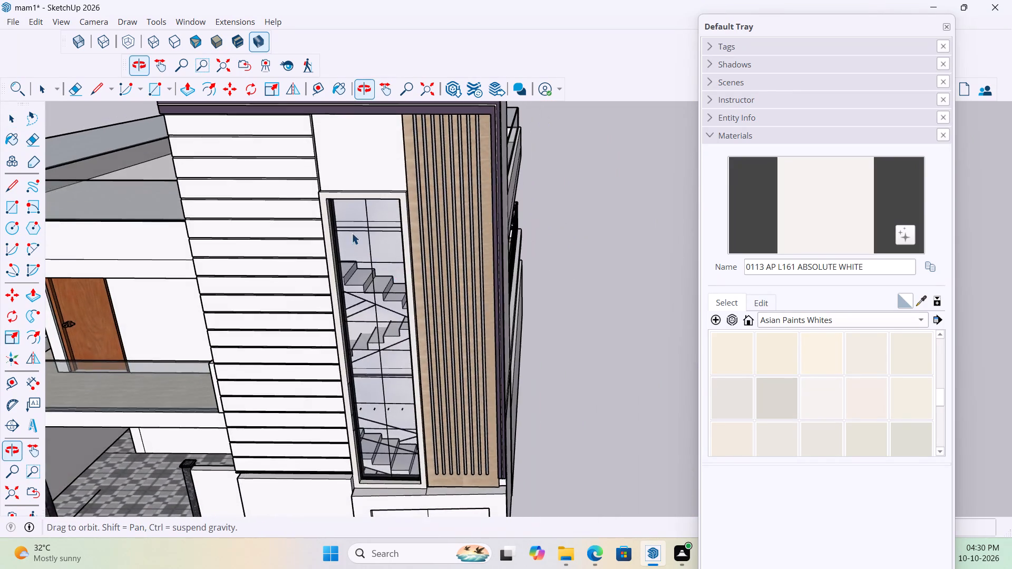
scroll(340, 224, "up", 8)
middle_click_drag(352, 199, 363, 139)
scroll(440, 303, "down", 10)
scroll(427, 355, "up", 2)
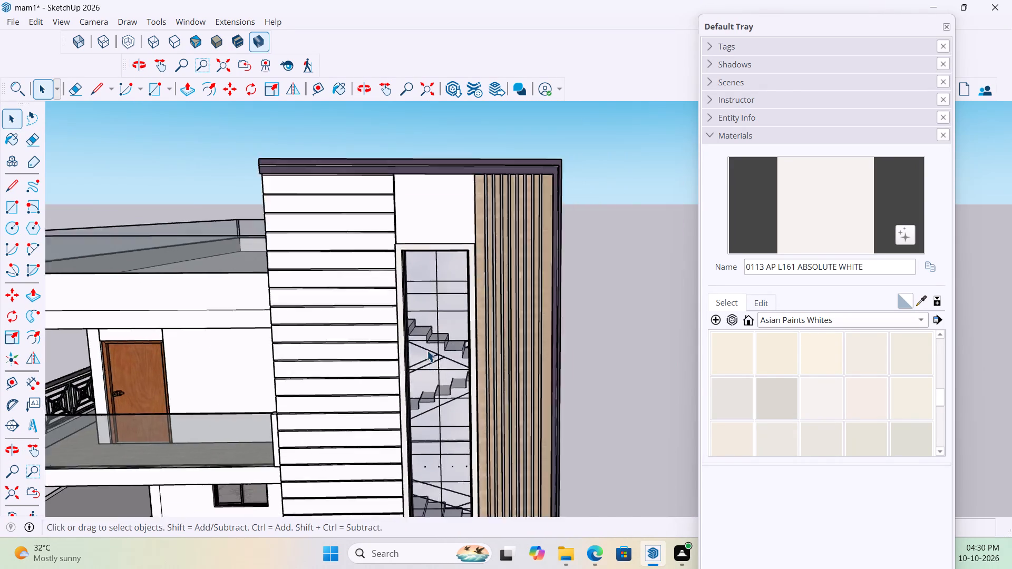
scroll(427, 350, "up", 14)
scroll(469, 192, "up", 7)
middle_click_drag(463, 180, 481, 184)
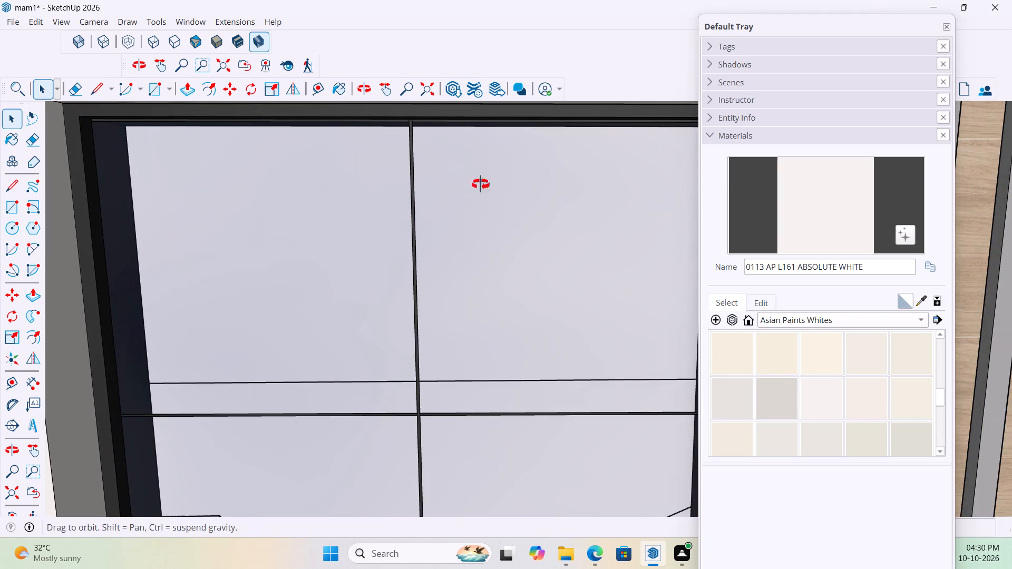
middle_click_drag(481, 184, 743, 211)
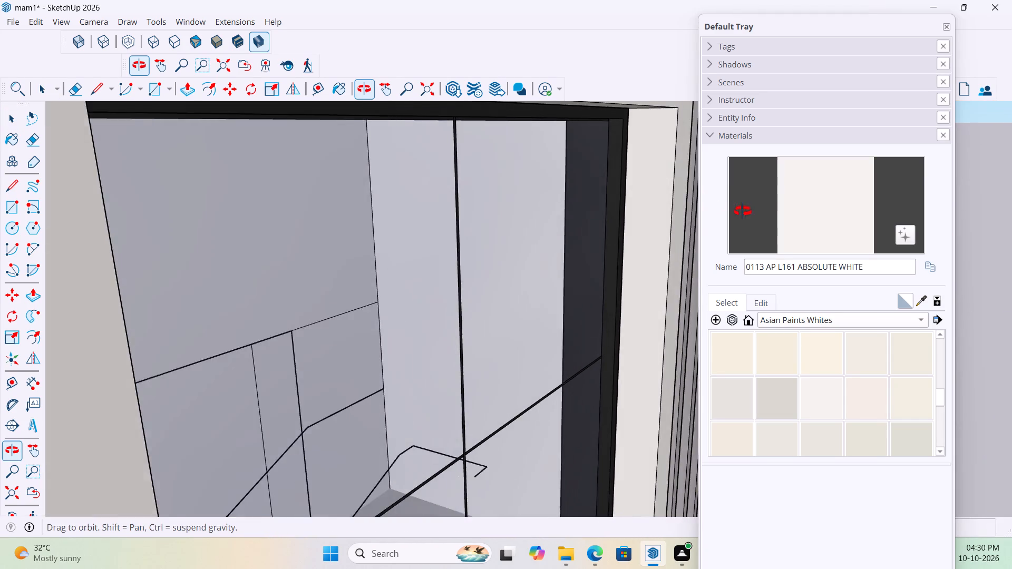
middle_click_drag(743, 211, 504, 233)
scroll(471, 269, "down", 20)
scroll(471, 269, "down", 1)
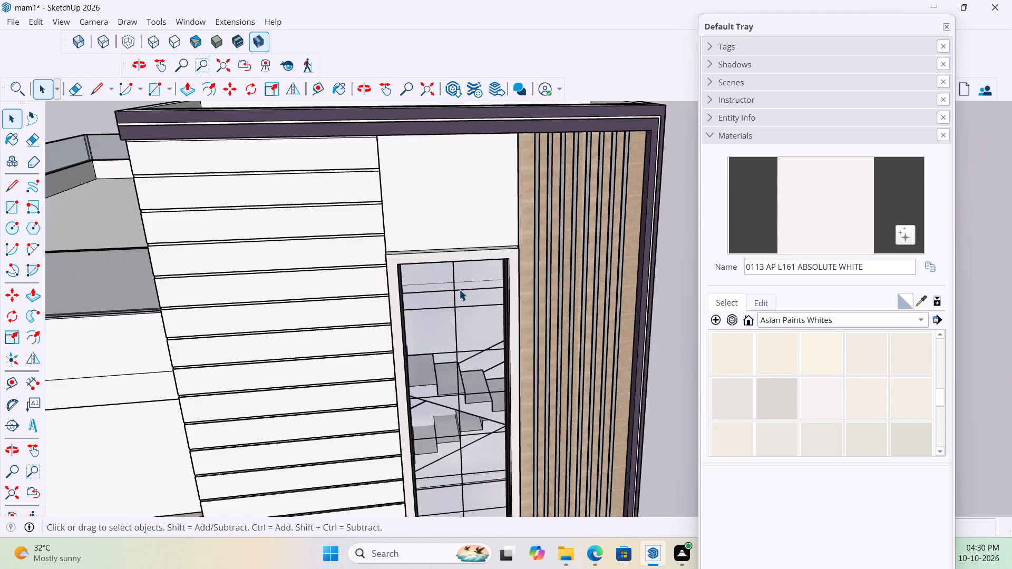
scroll(459, 289, "down", 8)
middle_click_drag(530, 345, 443, 335)
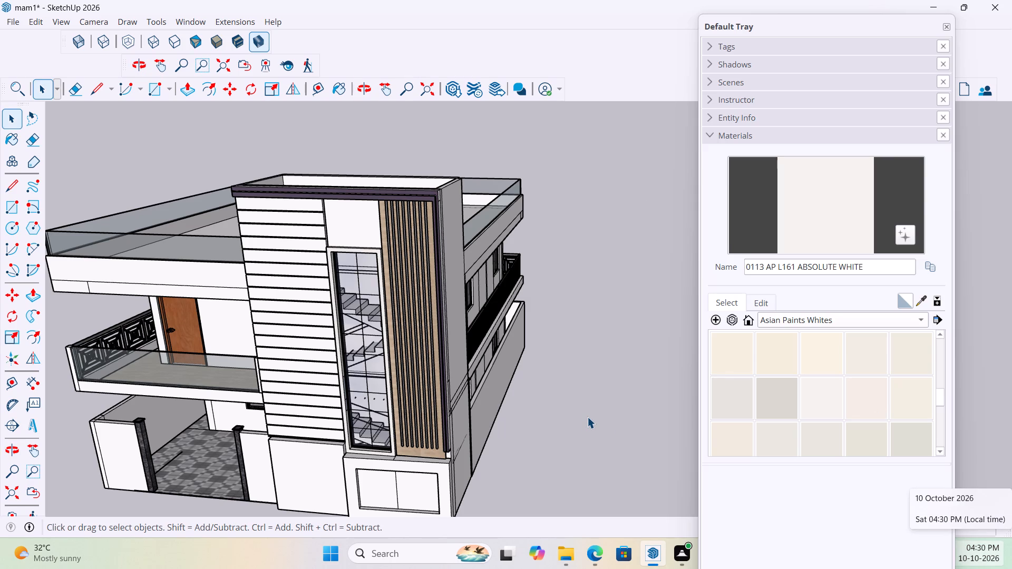
Close the Default Tray.
left_click(948, 27)
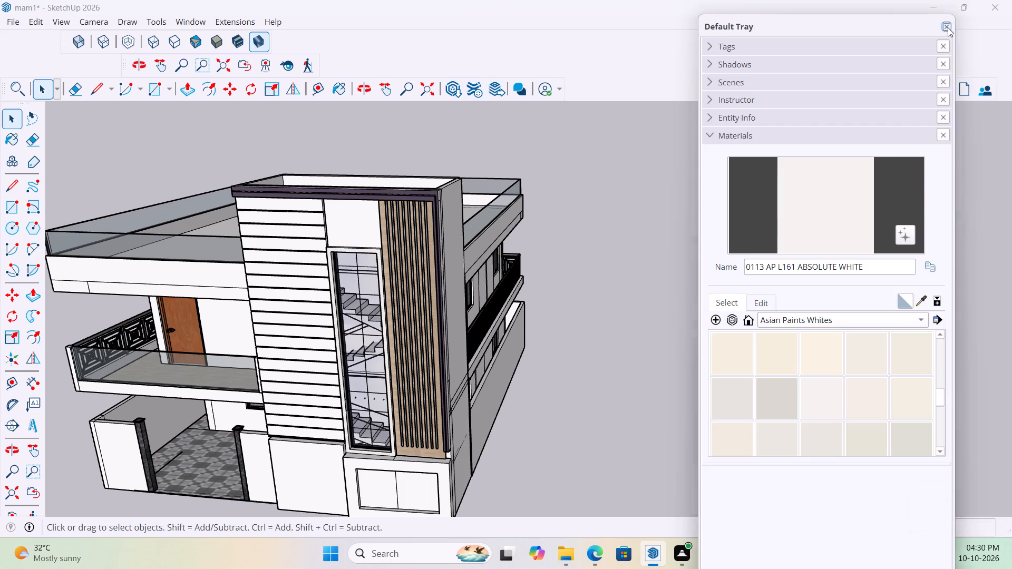
Switch to Microsoft Edge, search Bing Images for "marble textures" and look through the results.
left_click(599, 556)
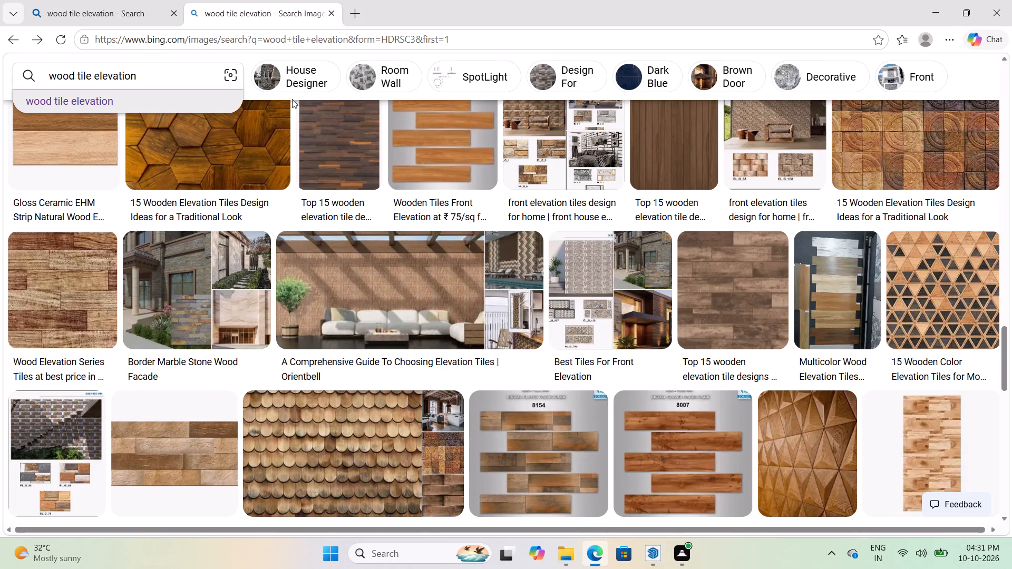
scroll(292, 99, "up", 17)
scroll(299, 100, "up", 15)
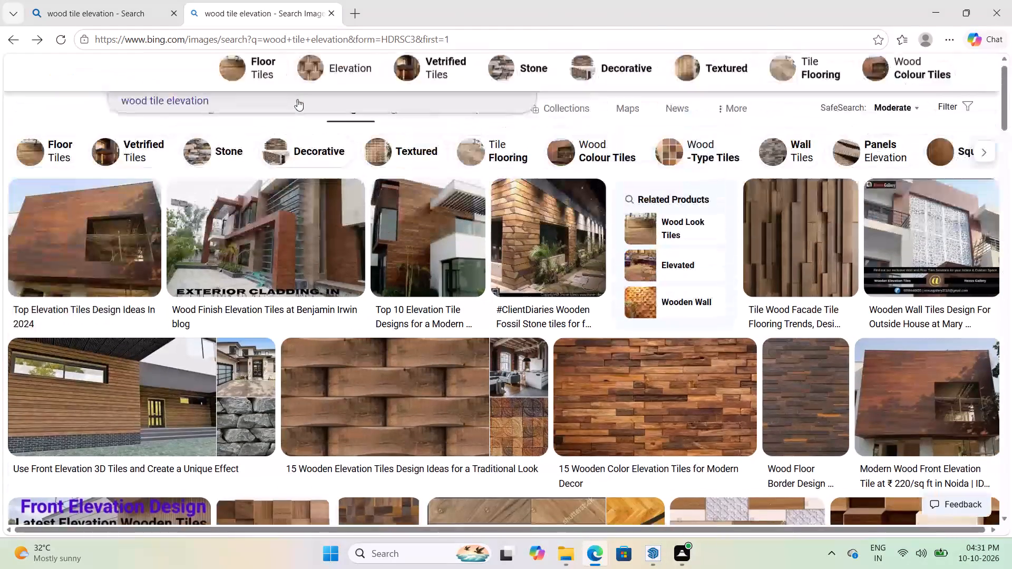
scroll(362, 71, "up", 4)
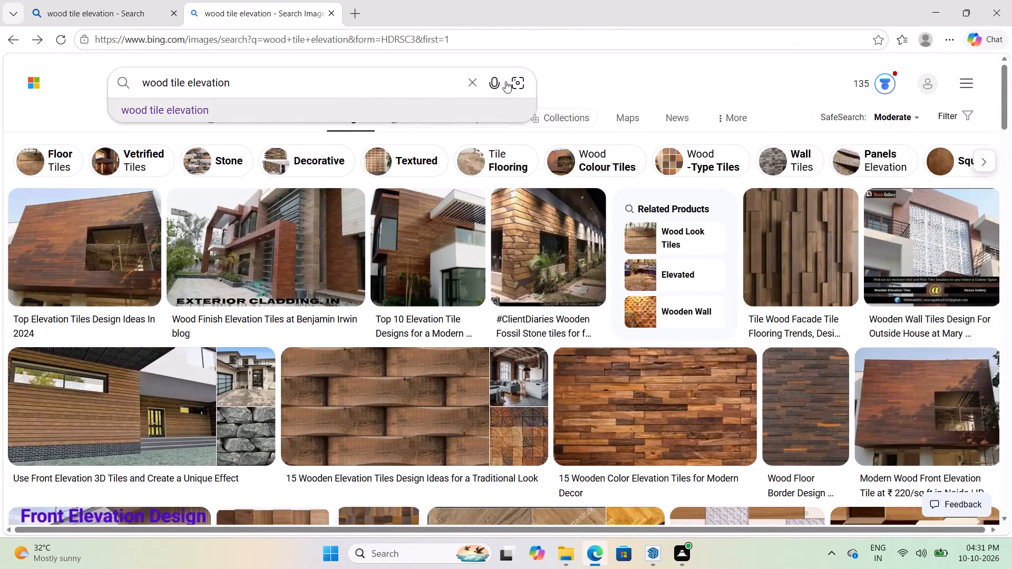
left_click(470, 83)
type("mar")
type("ble")
key("space")
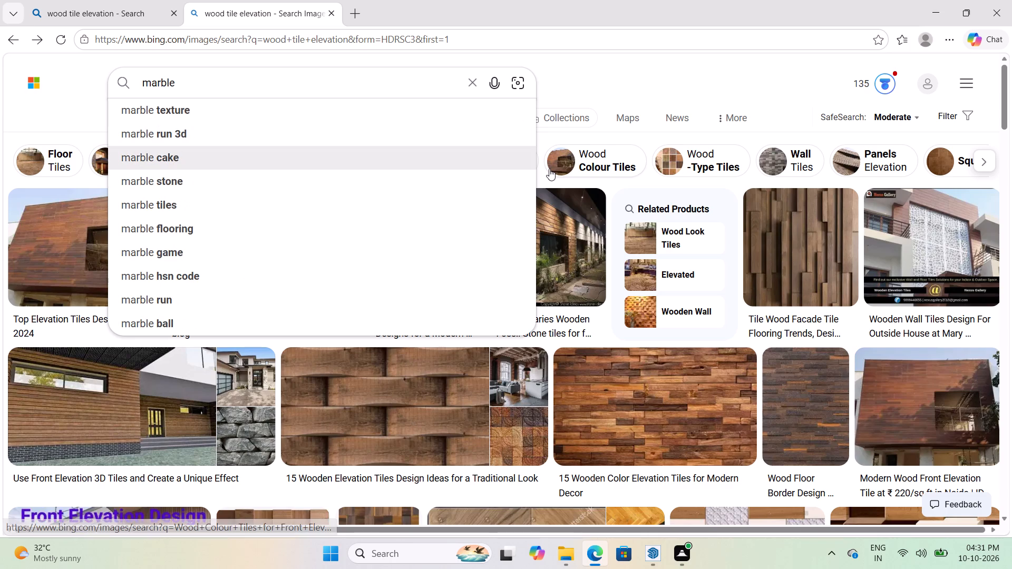
type("textures")
key("Return")
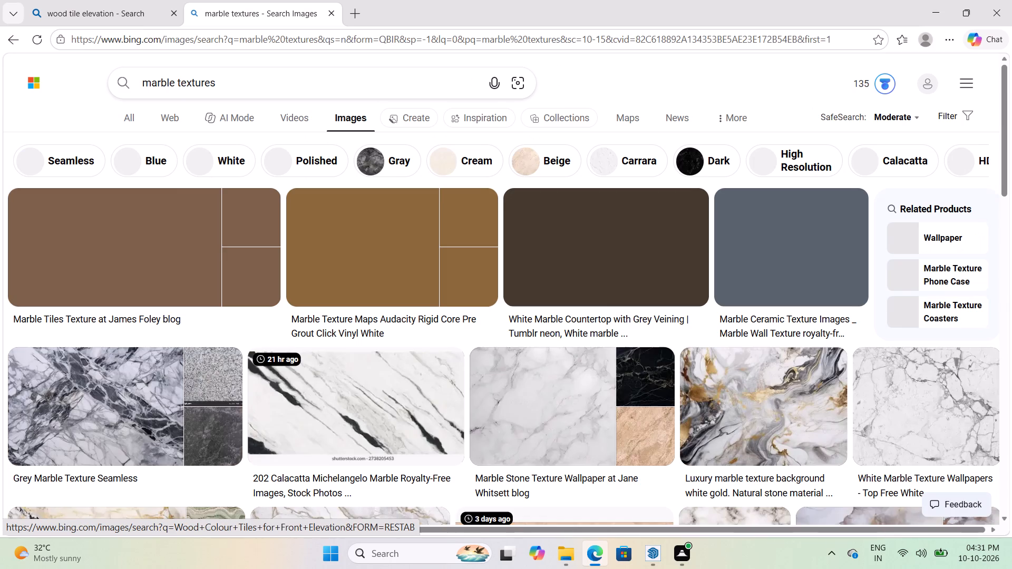
scroll(373, 285, "down", 5)
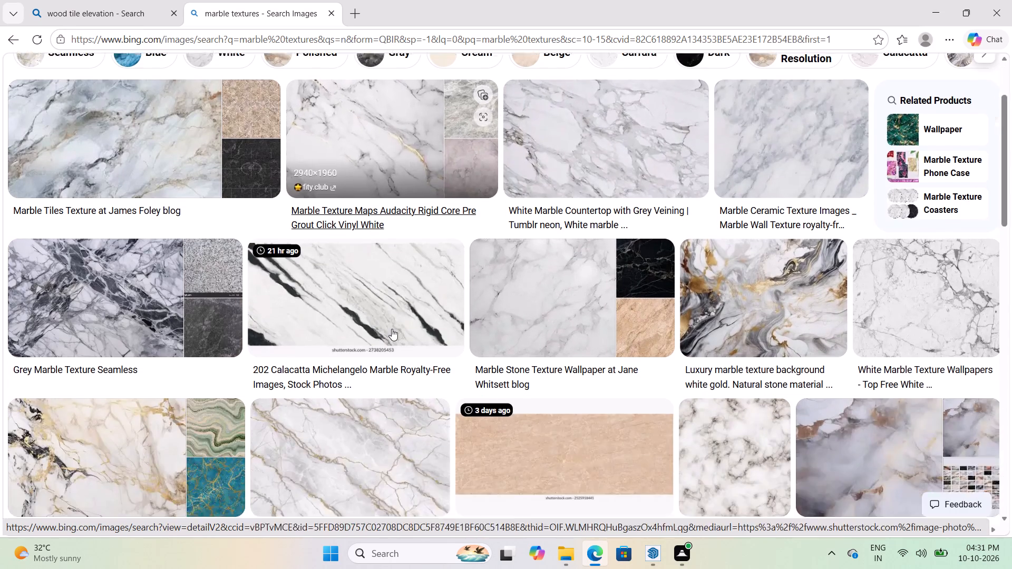
scroll(392, 329, "down", 5)
scroll(415, 340, "up", 20)
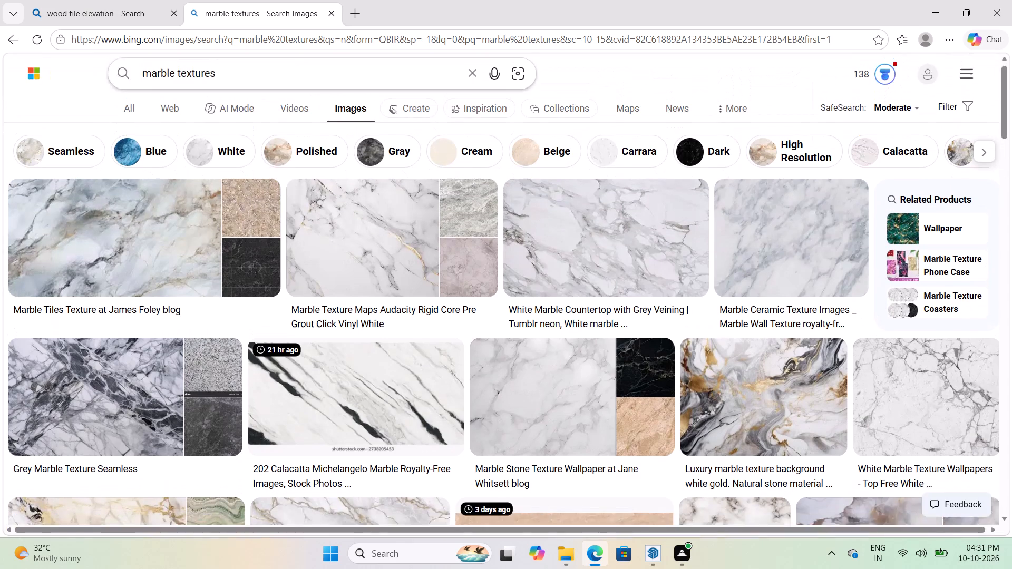
Refine the image search to "marble textures wood" and look through the results for a suitable texture.
left_click(259, 85)
key("space")
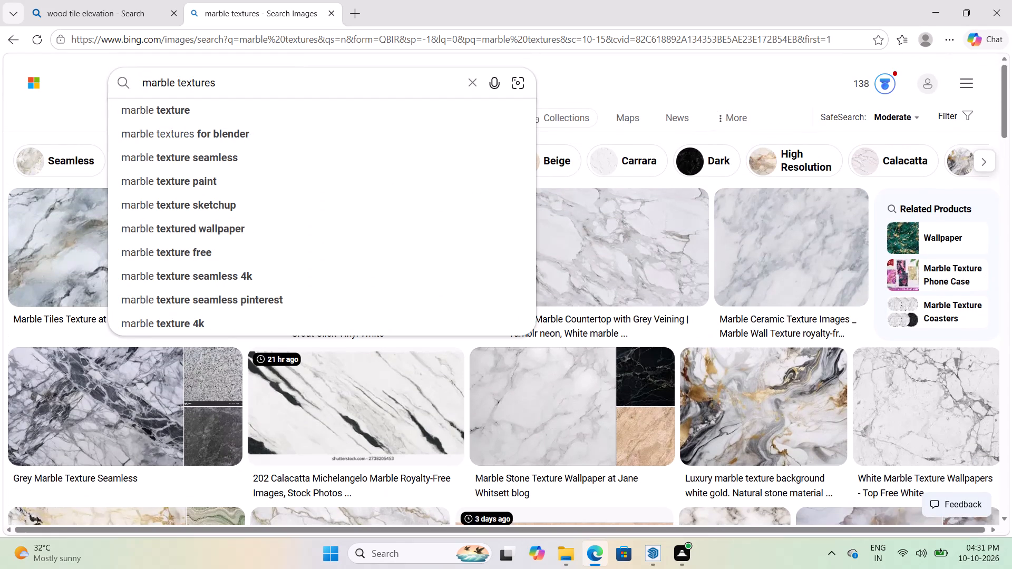
type("wood")
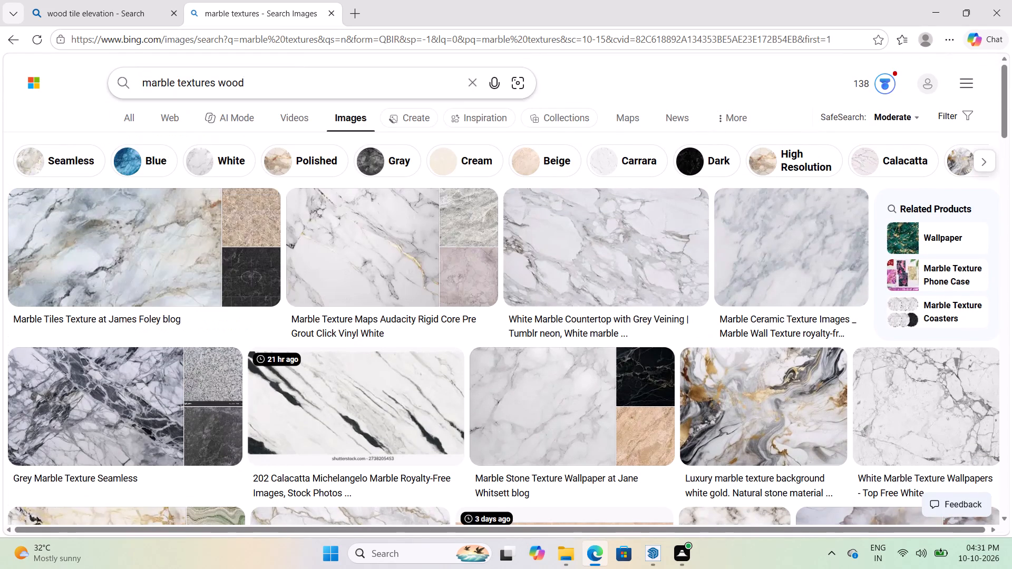
key("Return")
scroll(434, 251, "down", 1)
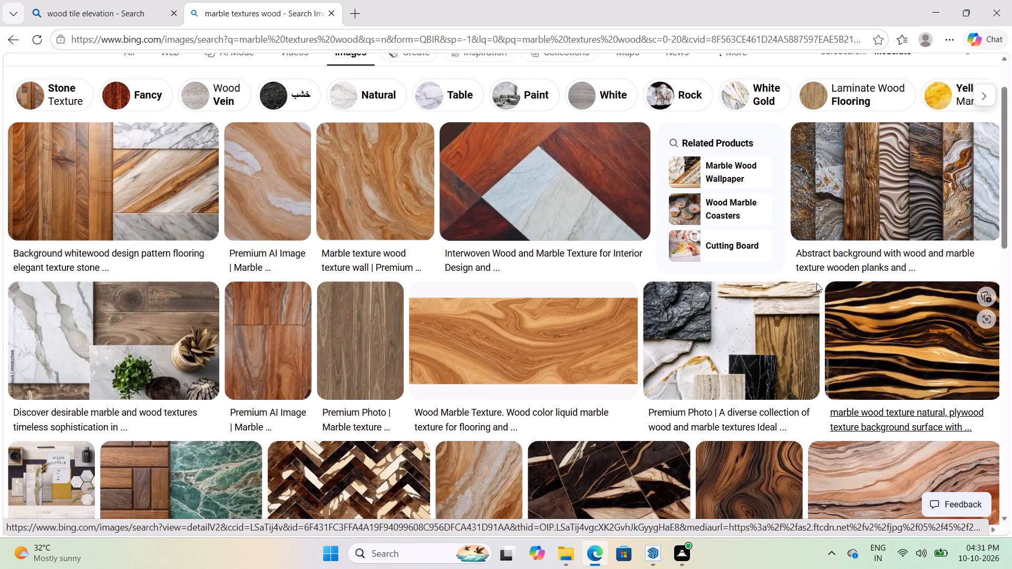
scroll(494, 261, "down", 6)
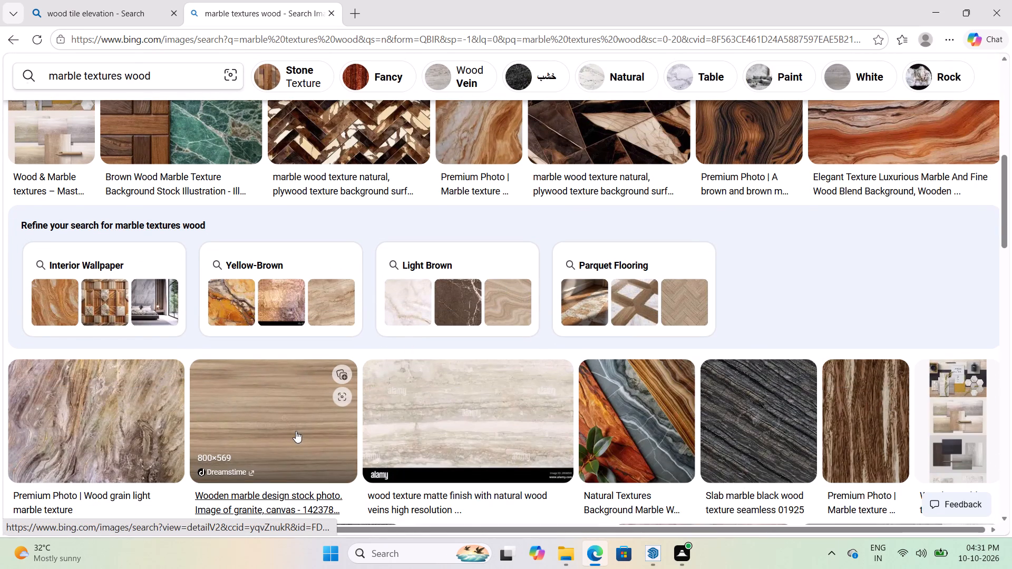
scroll(332, 327, "down", 5)
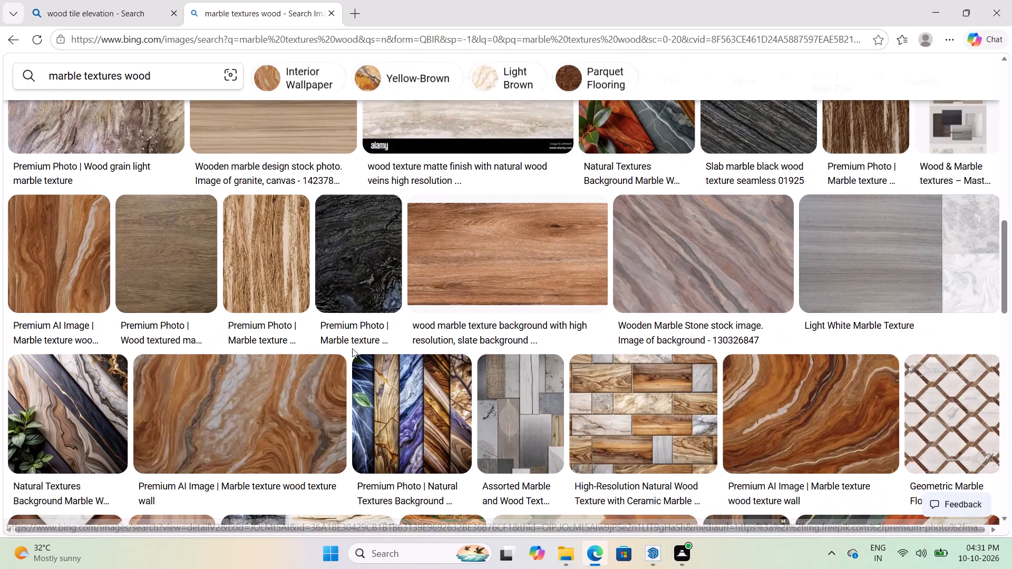
scroll(453, 346, "down", 7)
scroll(329, 264, "up", 5)
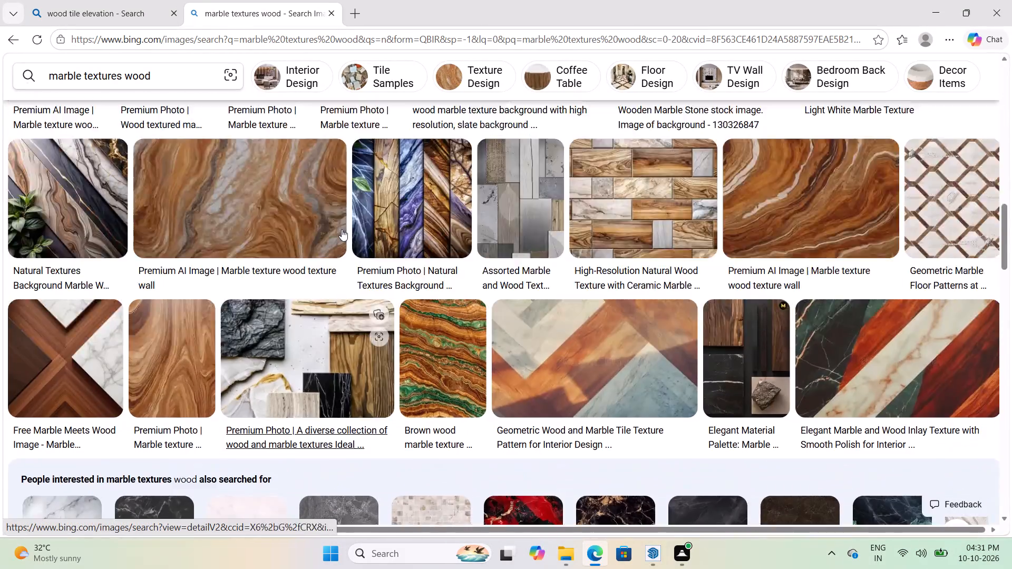
scroll(342, 229, "up", 20)
scroll(342, 229, "up", 6)
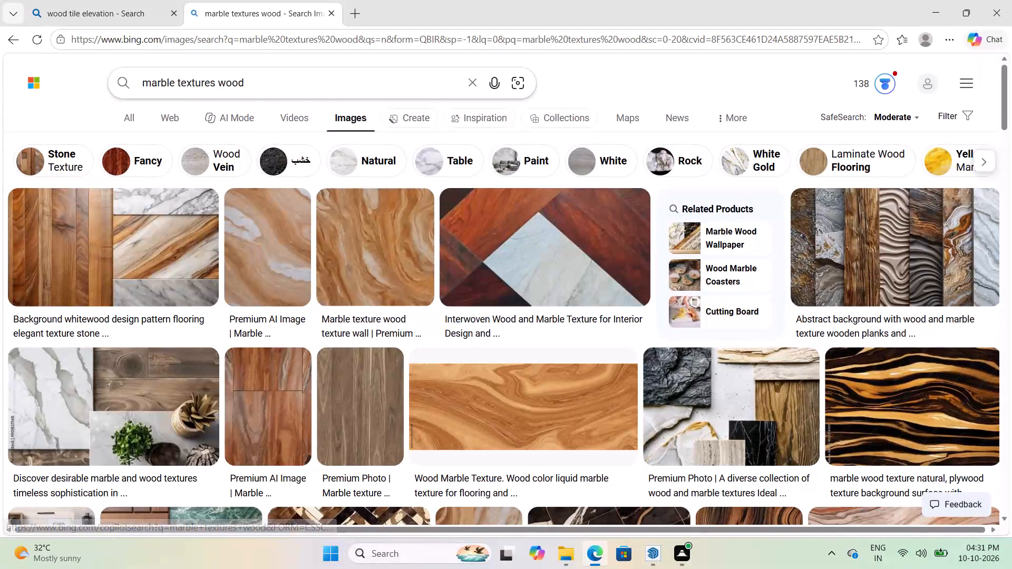
Change the image search to "marble textures with grains in wood".
left_click(295, 73)
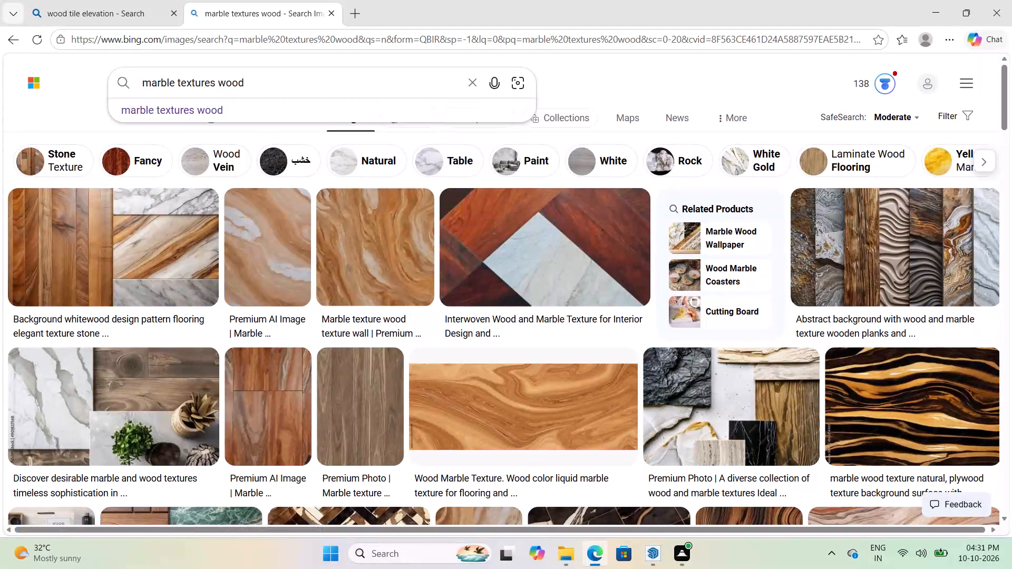
key("BackSpace")
key("BackSpace")
key("BackSpace")
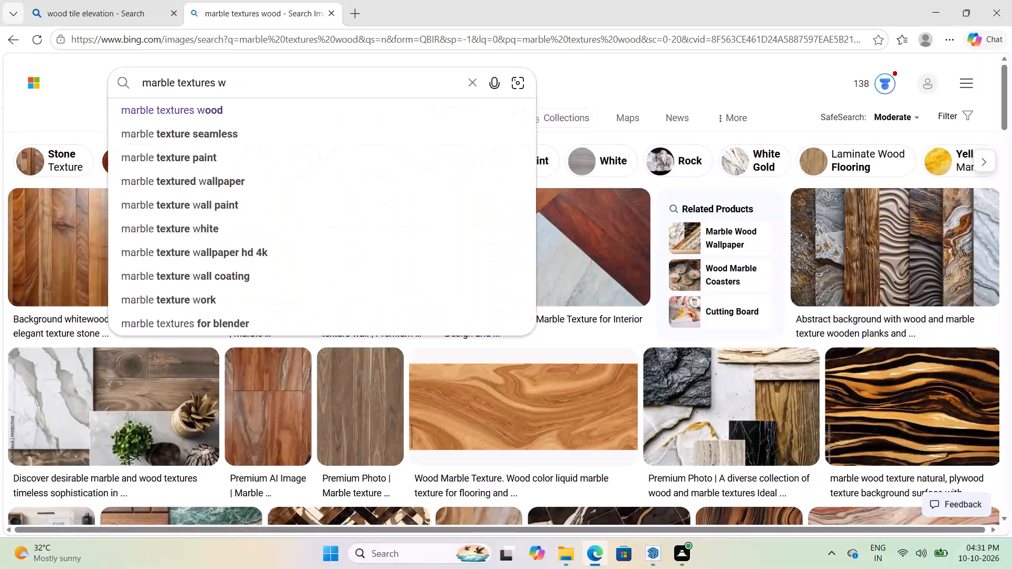
key("BackSpace")
key("BackSpace")
key("BackSpace")
key("BackSpace")
key("BackSpace")
key("BackSpace")
key("BackSpace")
key("BackSpace")
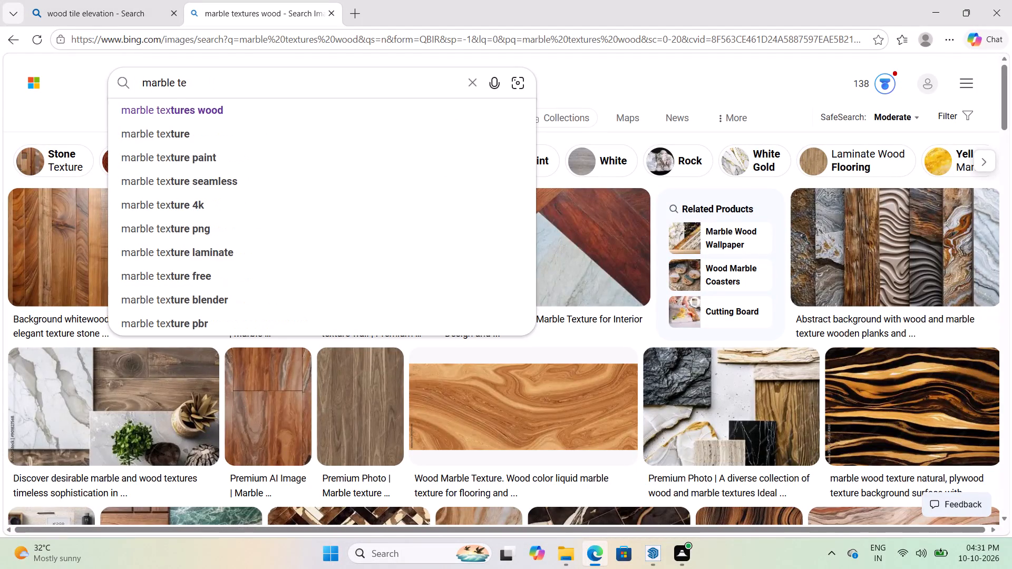
type("xtur")
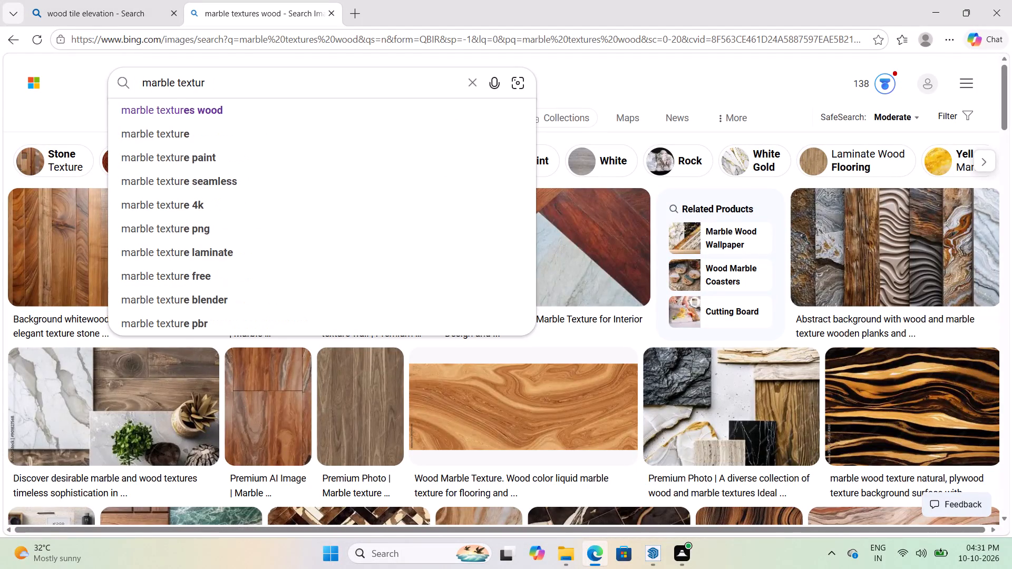
type("es with grains in wood")
key("Return")
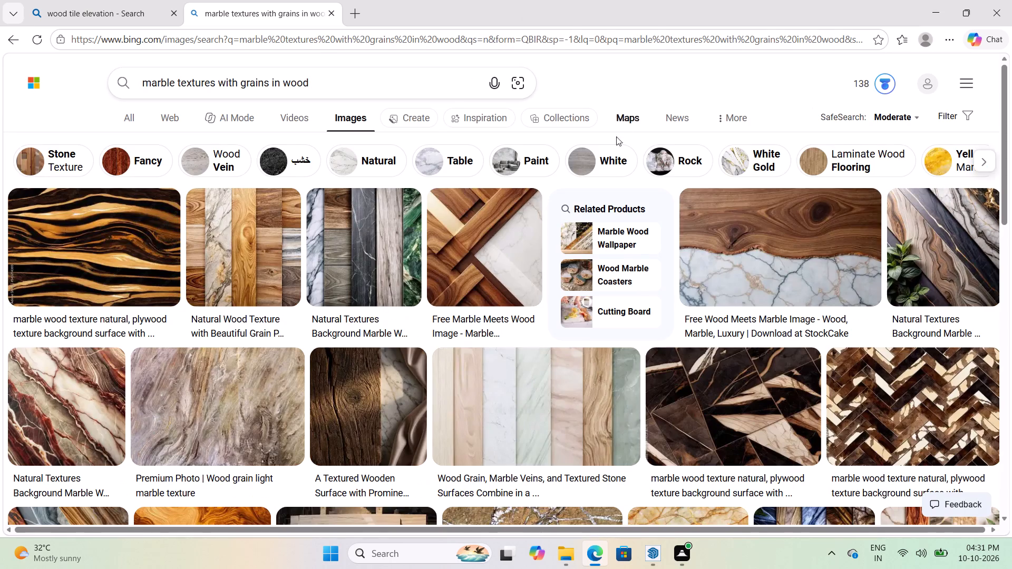
Preview the image of wood grain, marble vein and stone strips from the results, then close the preview.
scroll(528, 318, "down", 3)
left_click(528, 237)
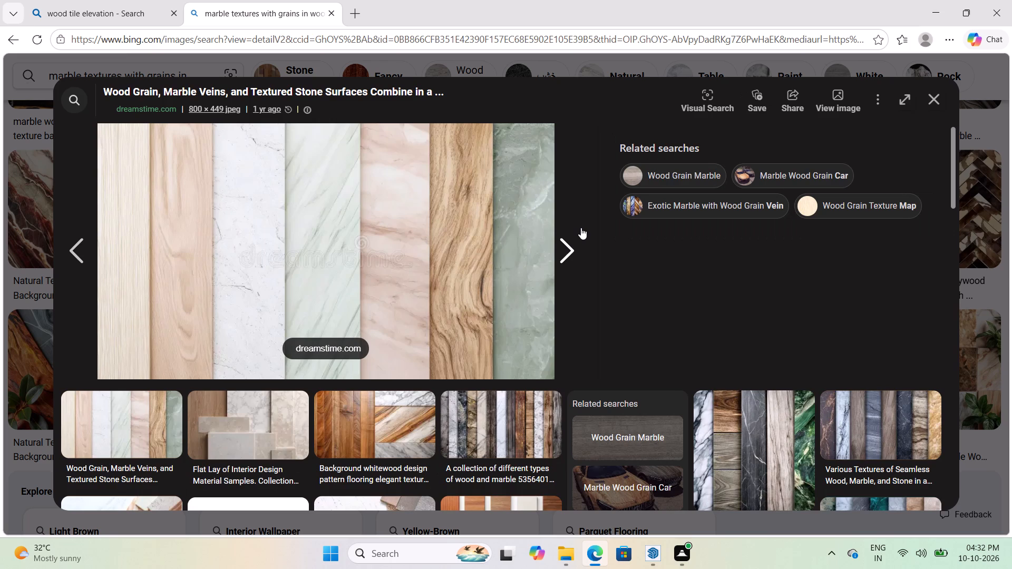
left_click(940, 104)
scroll(494, 207, "up", 14)
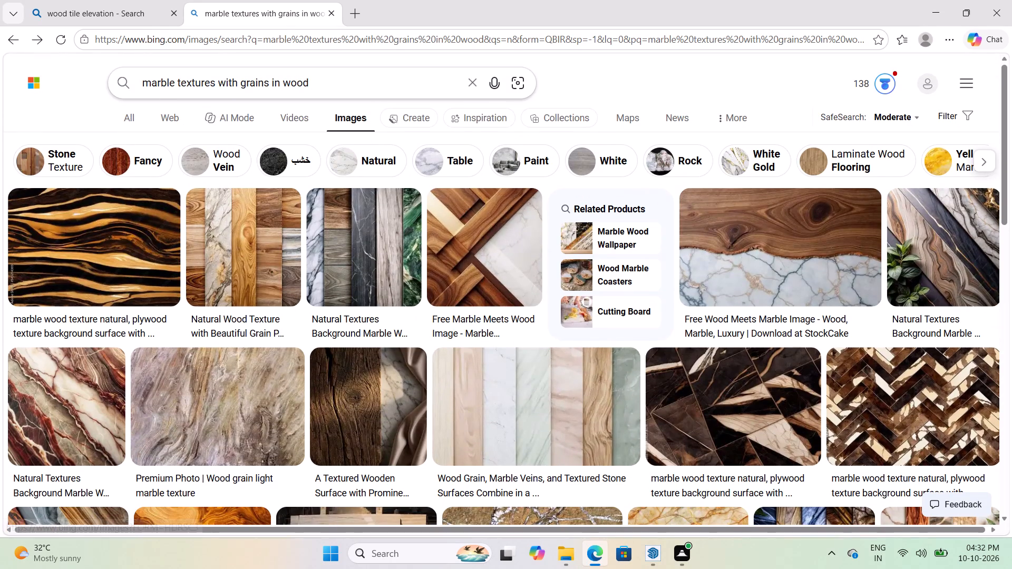
Refine the image search to "marble textures with grains in wood brown matt" and look over the results.
left_click(393, 82)
key("space")
type("brown")
key("space")
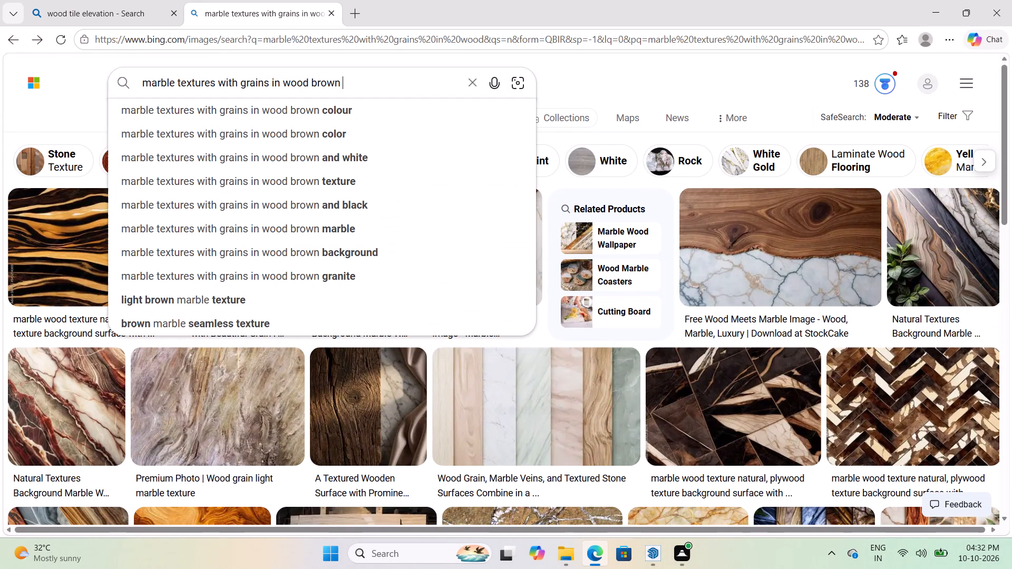
type("matt")
key("Return")
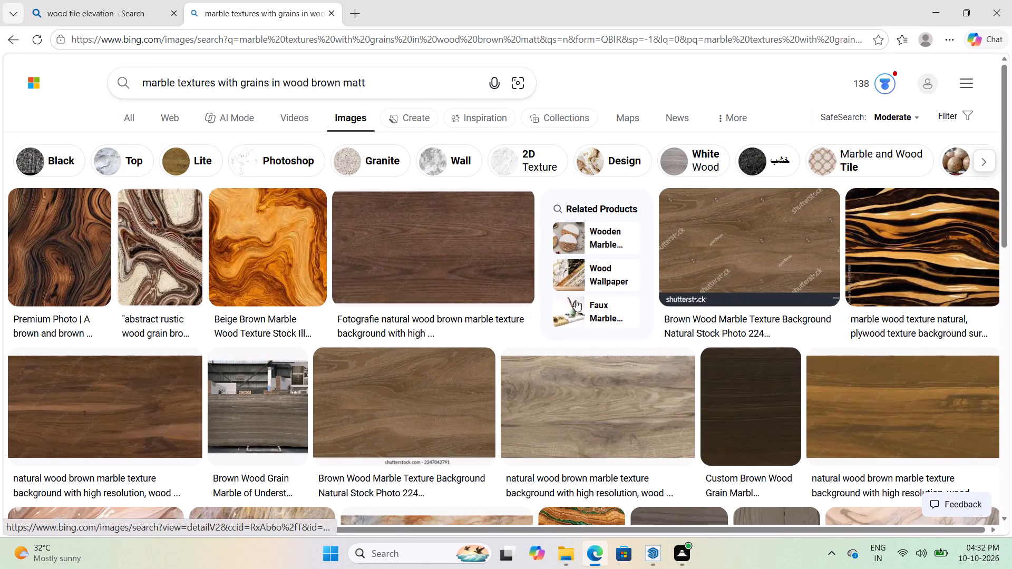
scroll(489, 298, "down", 2)
scroll(429, 147, "up", 7)
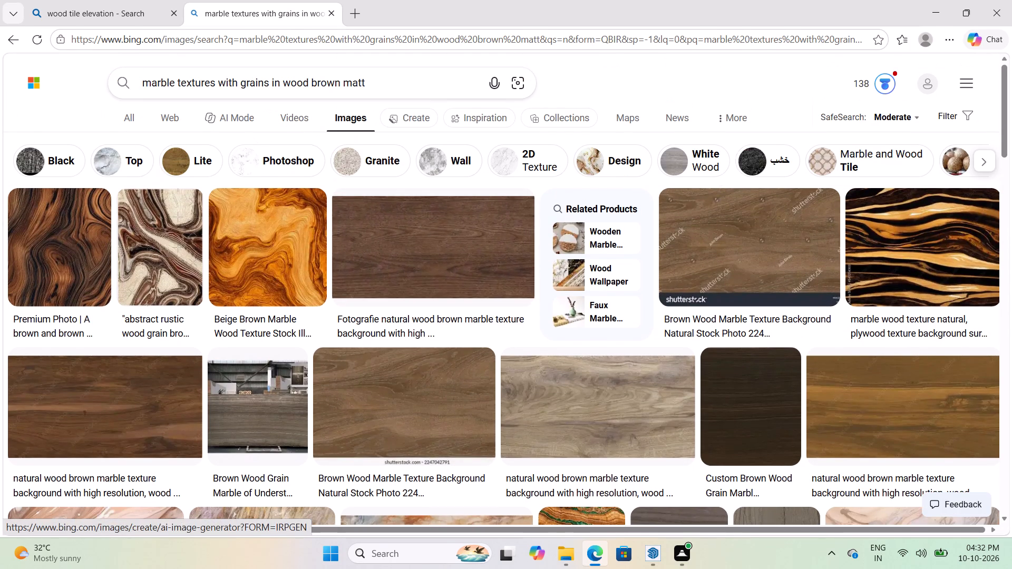
Add "plain" before "matt" in the image search and look through the results for a suitable brown wood-grain marble texture.
left_click(397, 83)
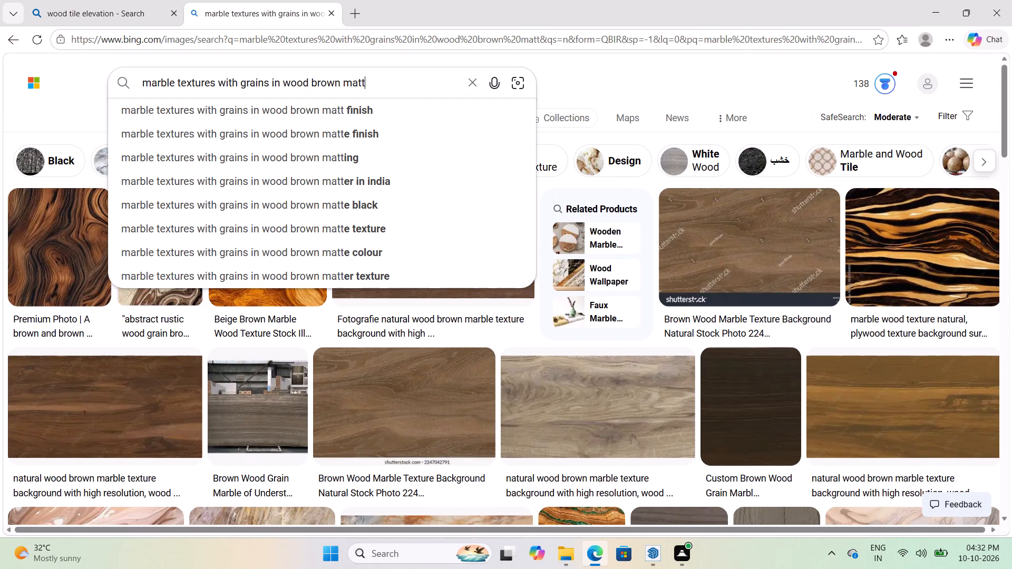
left_click(341, 76)
key("space")
type("plain")
key("space")
key("Return")
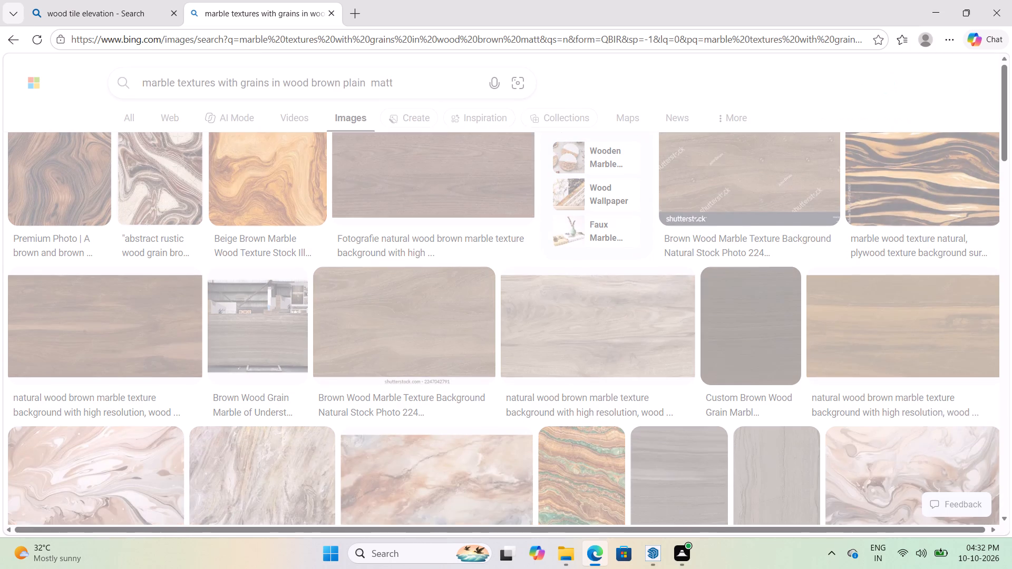
scroll(471, 252, "down", 5)
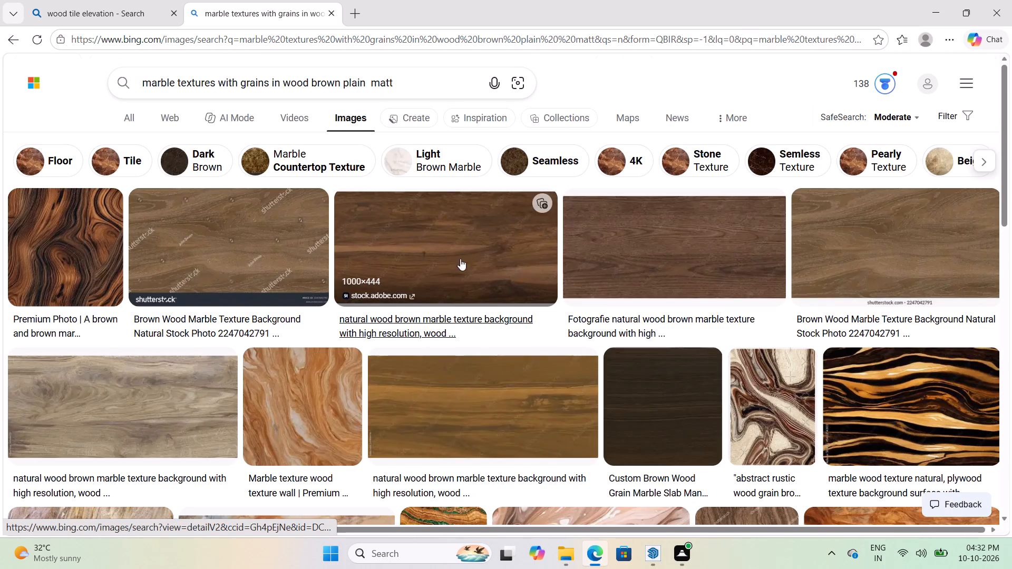
scroll(460, 259, "down", 9)
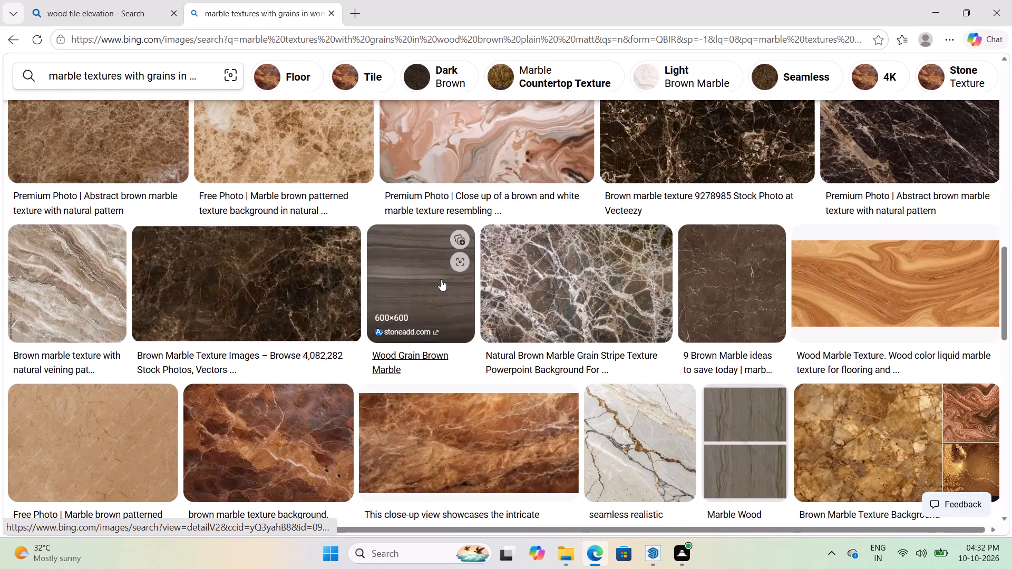
scroll(531, 329, "down", 2)
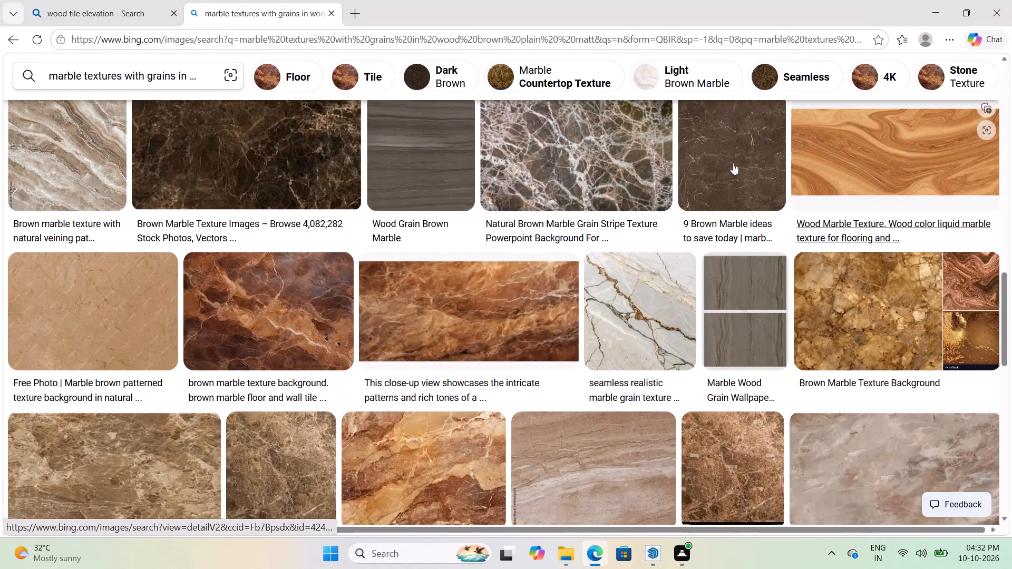
scroll(539, 302, "down", 3)
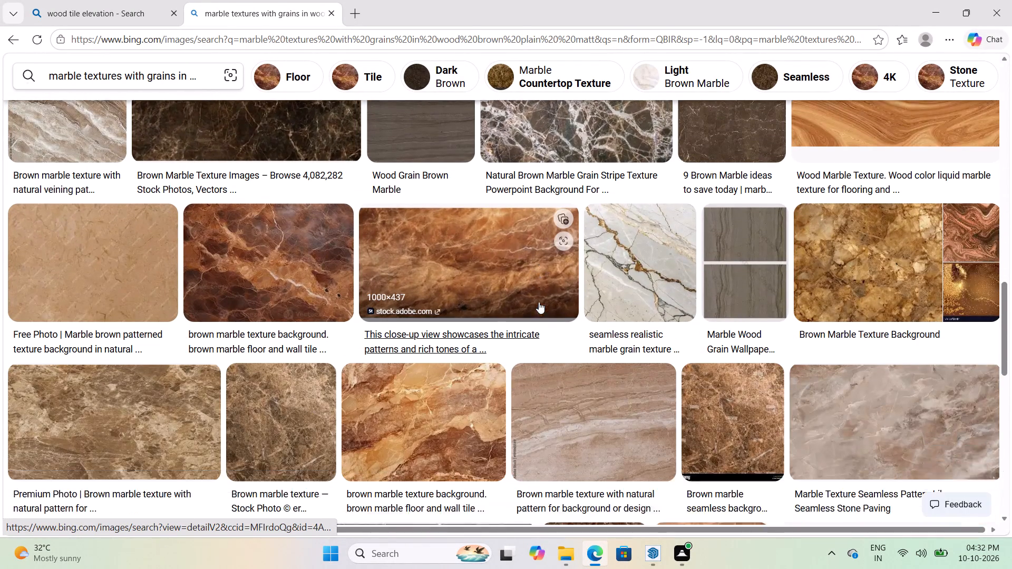
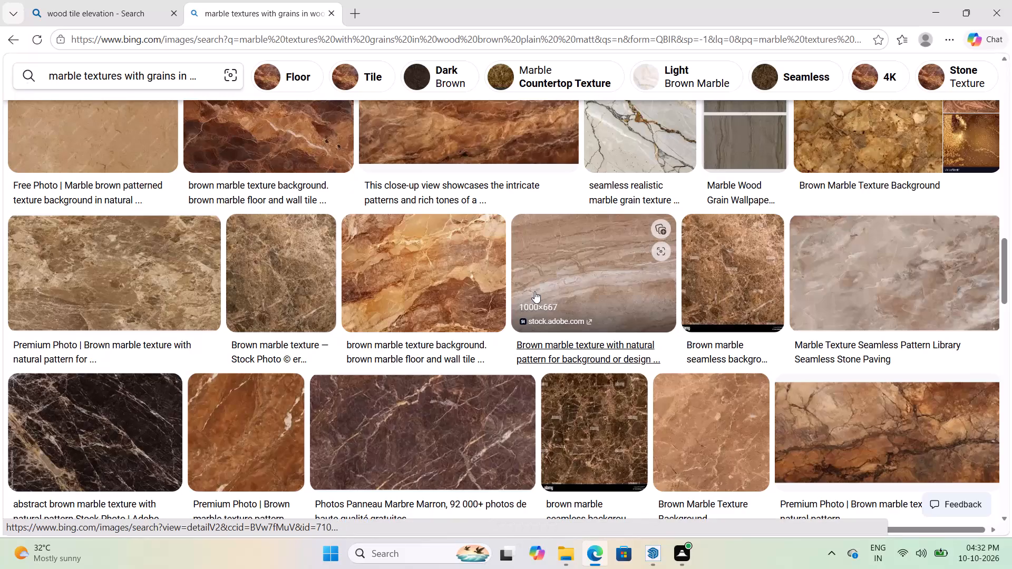
Shorten the image search to "marble textures in wood brown plain matt".
scroll(495, 329, "down", 5)
scroll(534, 332, "up", 19)
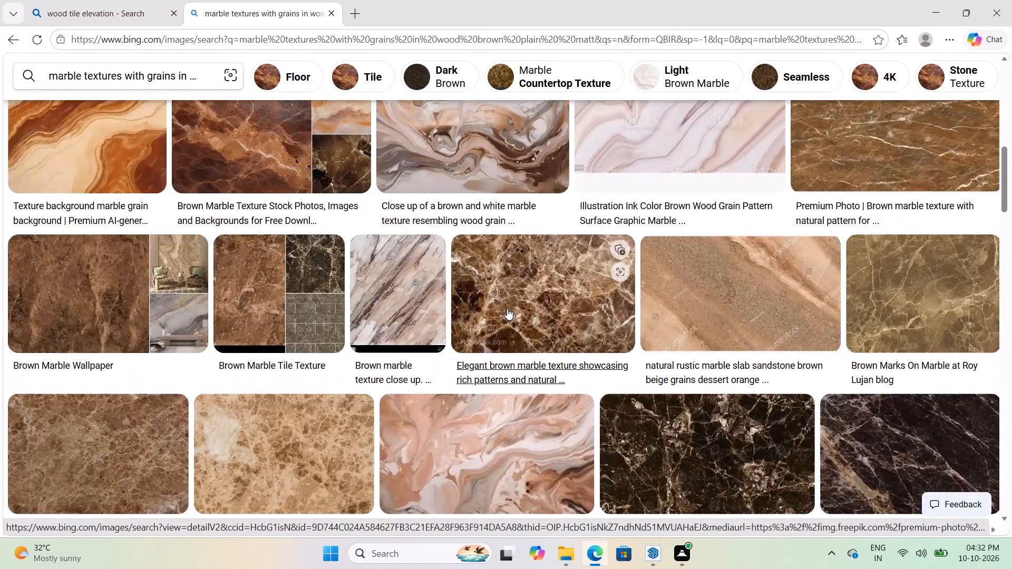
scroll(507, 308, "up", 16)
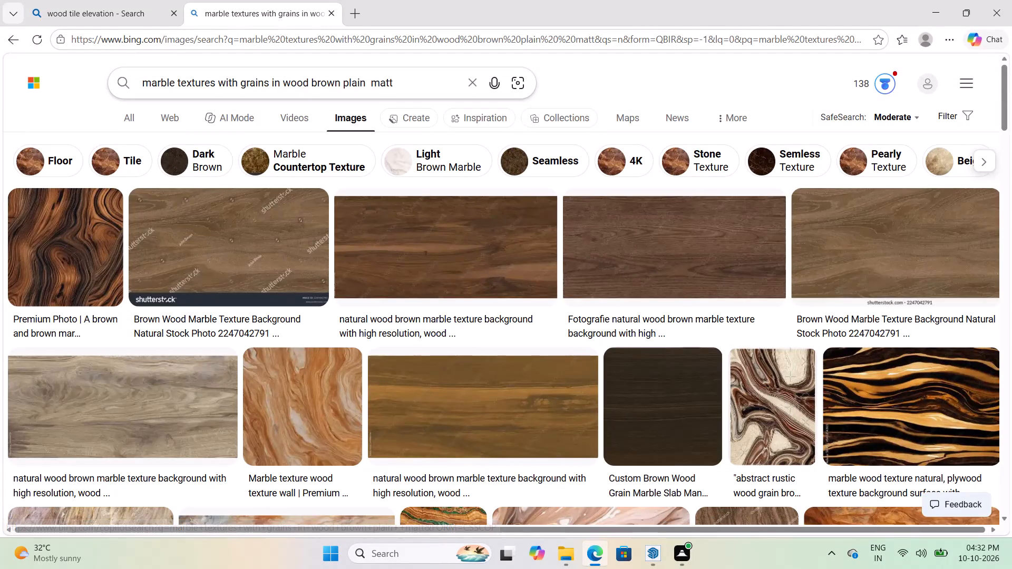
left_click(270, 79)
key("BackSpace")
key("BackSpace")
key("BackSpace")
key("BackSpace")
key("BackSpace")
key("BackSpace")
key("BackSpace")
key("BackSpace")
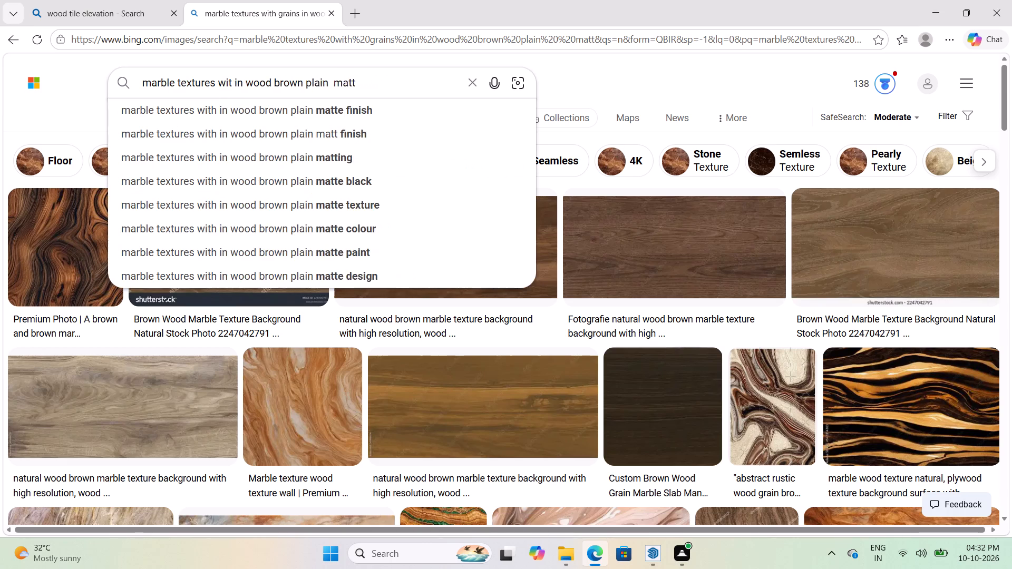
key("BackSpace")
key("BackSpace")
key("BackSpace")
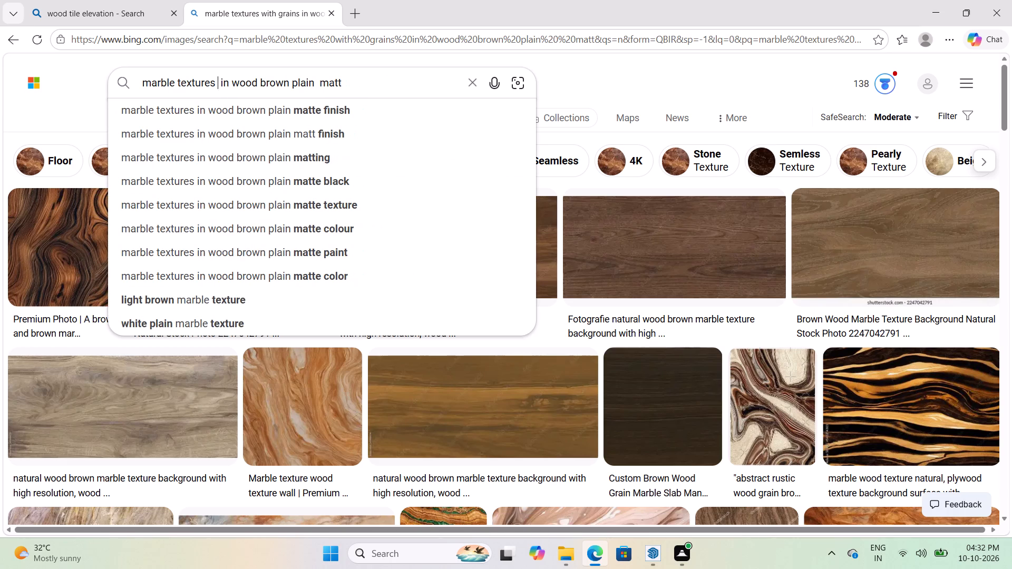
key("Return")
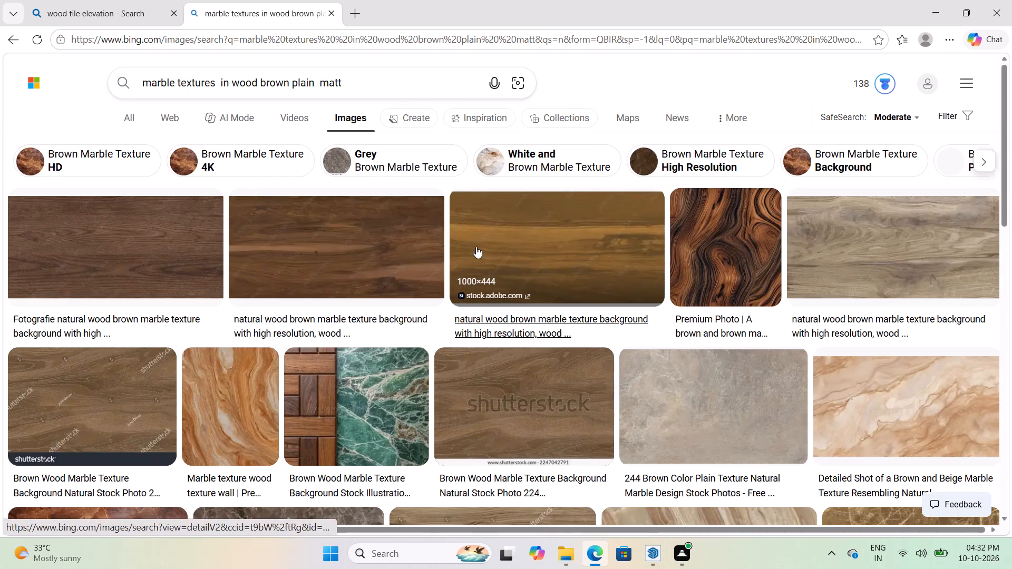
Look through the image results for a plain matt brown marble texture with a wood look.
scroll(469, 252, "down", 4)
scroll(403, 288, "down", 12)
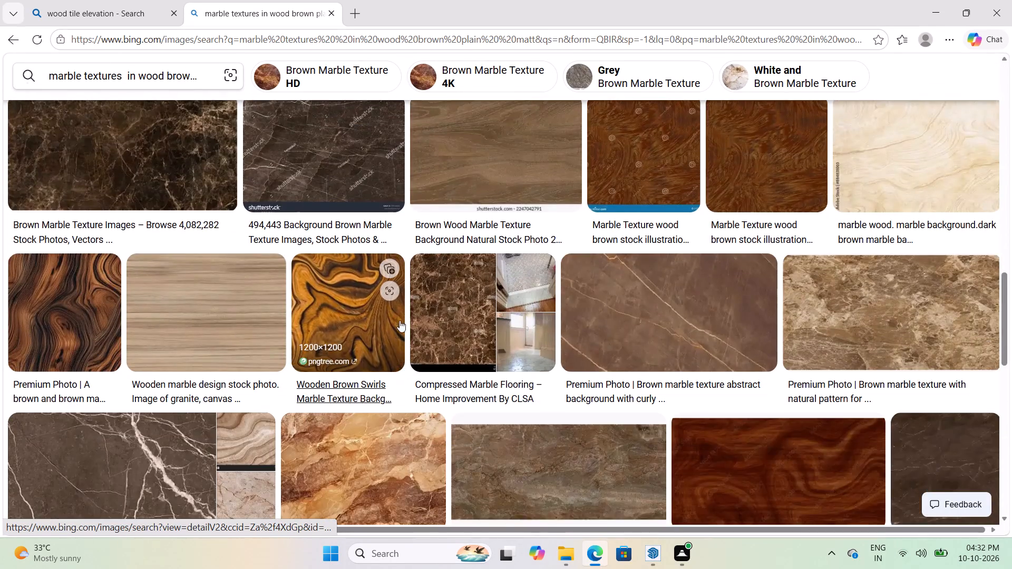
scroll(400, 317, "down", 18)
scroll(407, 310, "down", 6)
scroll(469, 333, "down", 14)
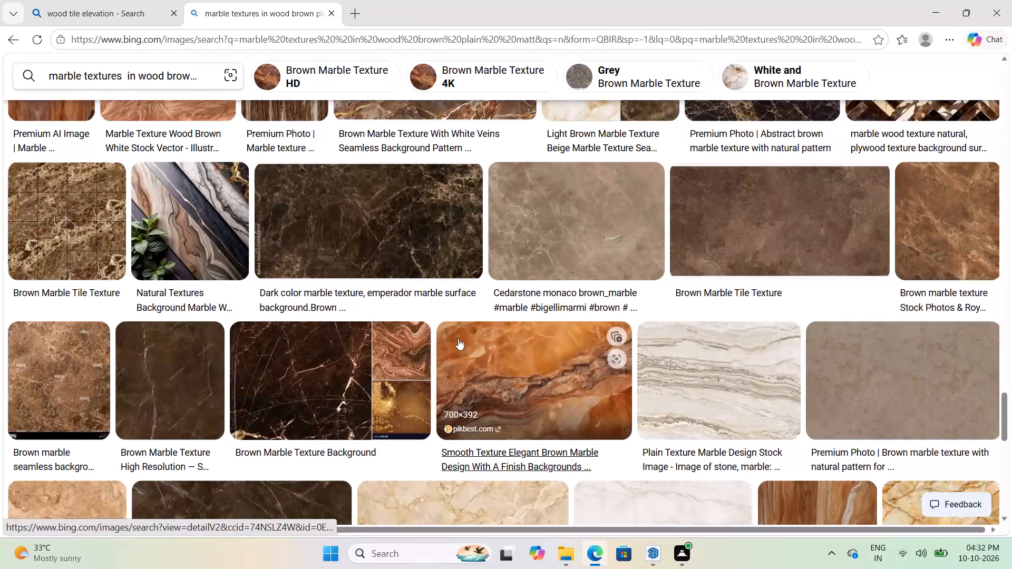
scroll(456, 336, "down", 4)
scroll(602, 336, "down", 1)
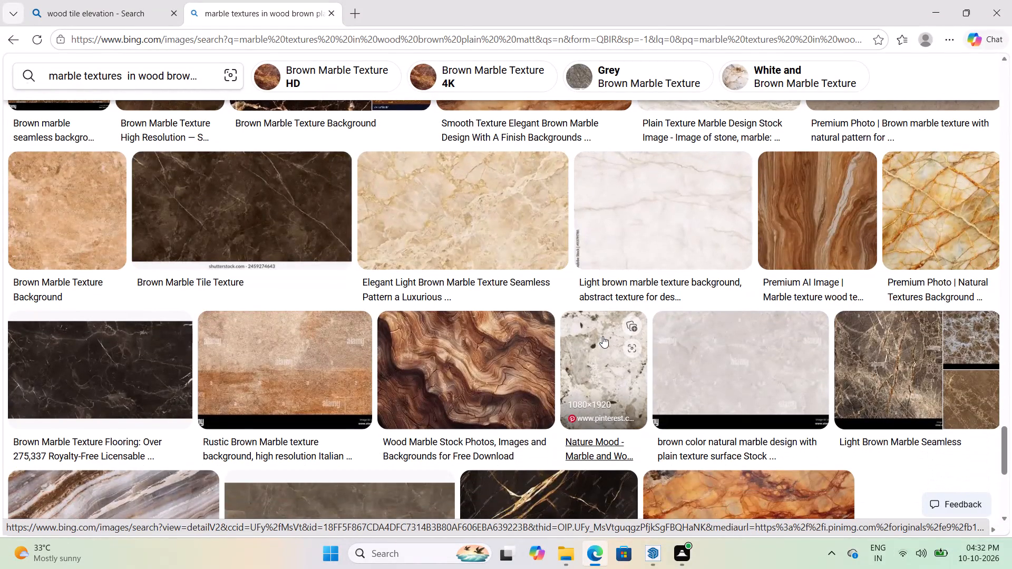
scroll(732, 32, "down", 4)
scroll(480, 170, "down", 4)
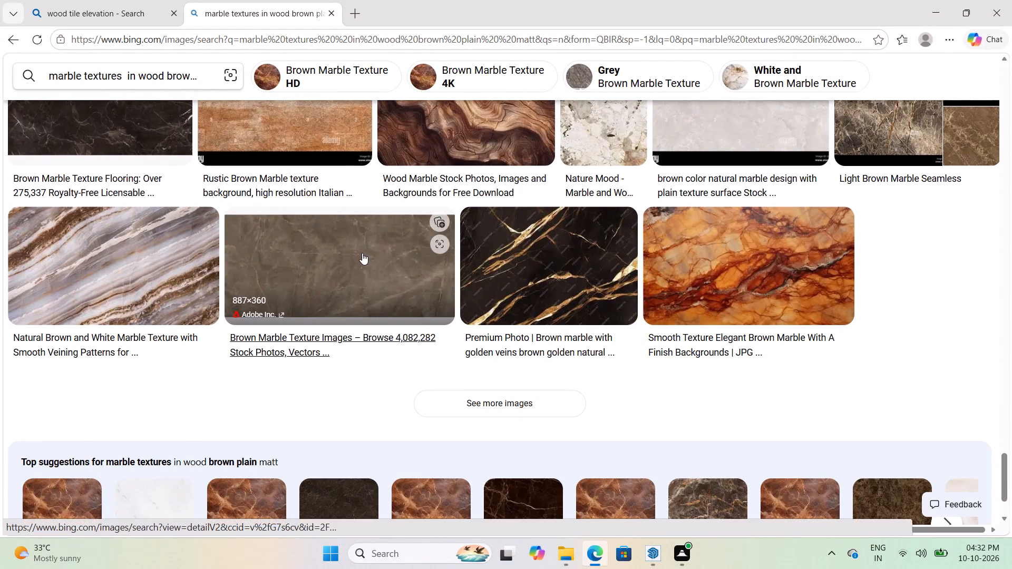
scroll(494, 278, "down", 9)
scroll(521, 260, "up", 4)
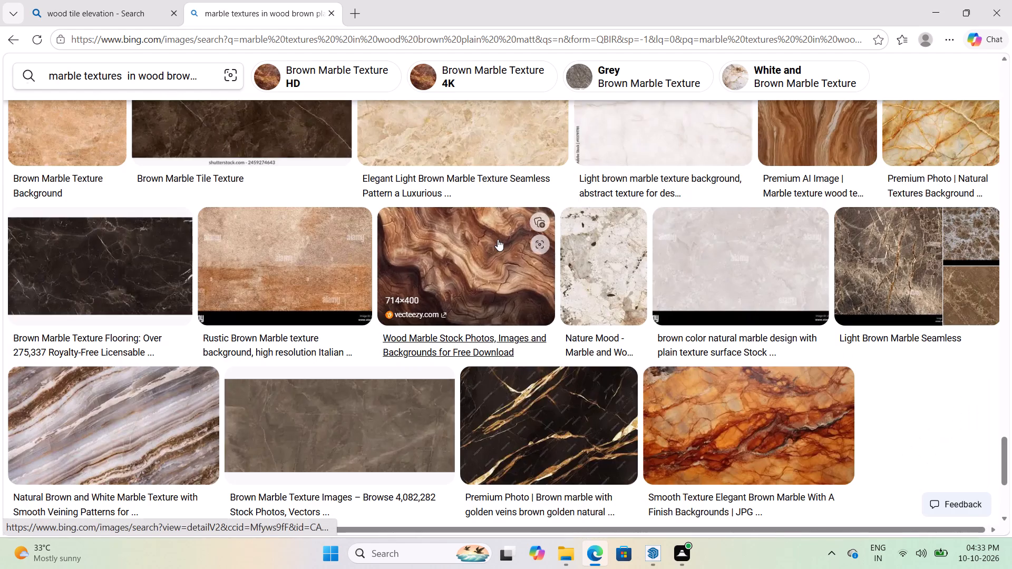
scroll(498, 239, "up", 5)
scroll(496, 237, "down", 7)
Preview the plain grey-brown Adobe marble texture and several of the following image results, then close the preview.
left_click(379, 295)
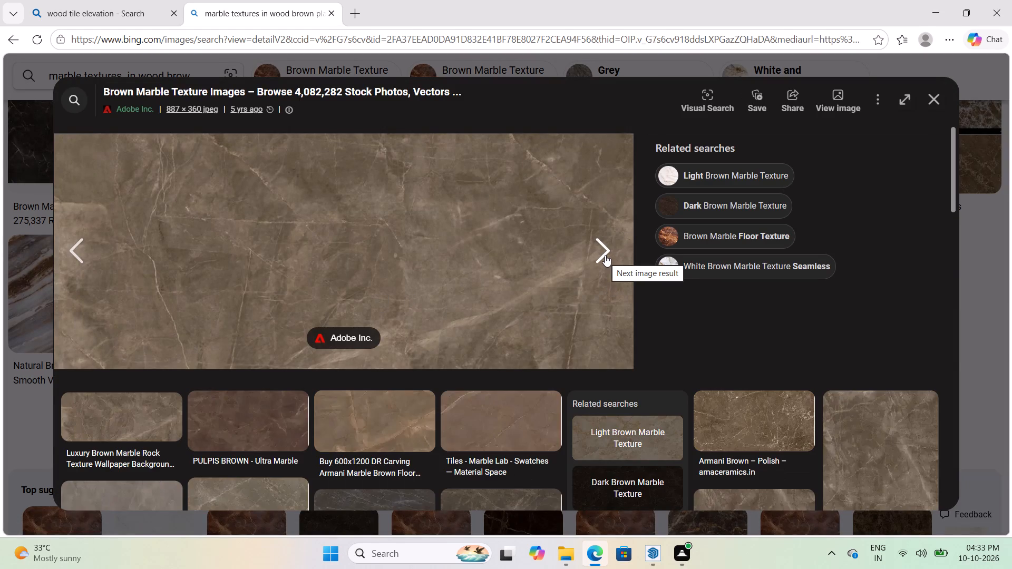
left_click(605, 255)
left_click(605, 255)
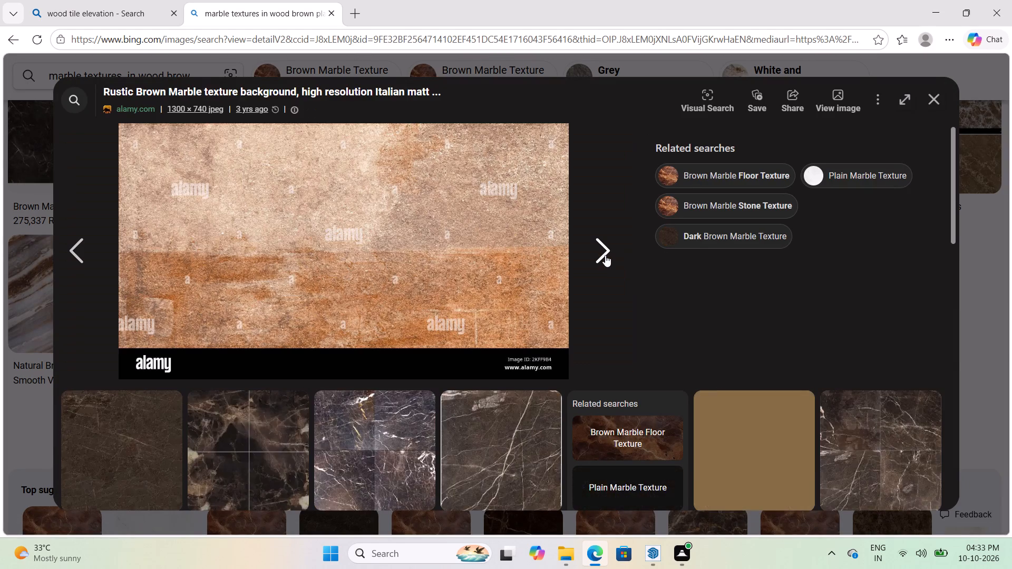
left_click(605, 255)
left_click(605, 255)
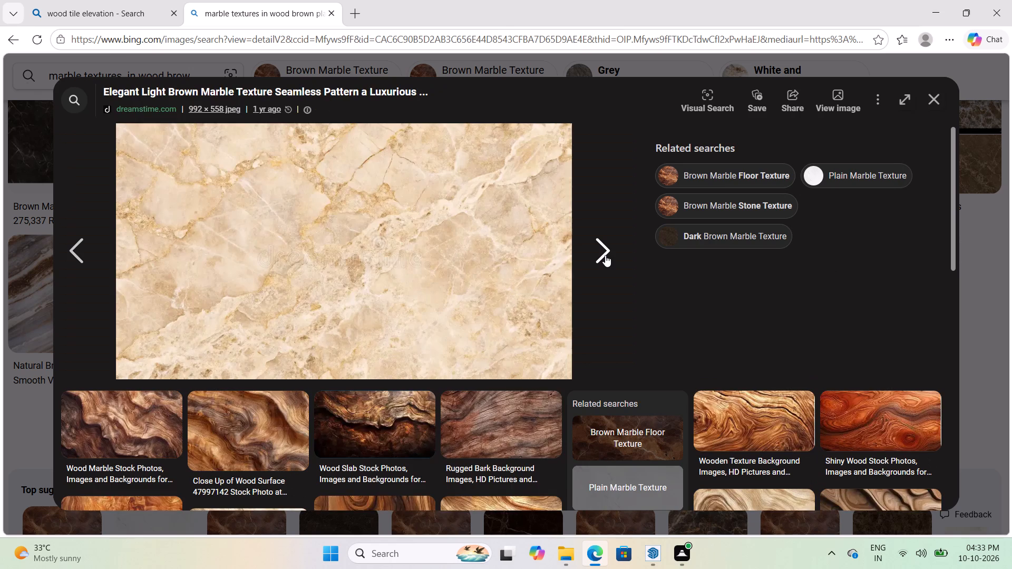
left_click(607, 242)
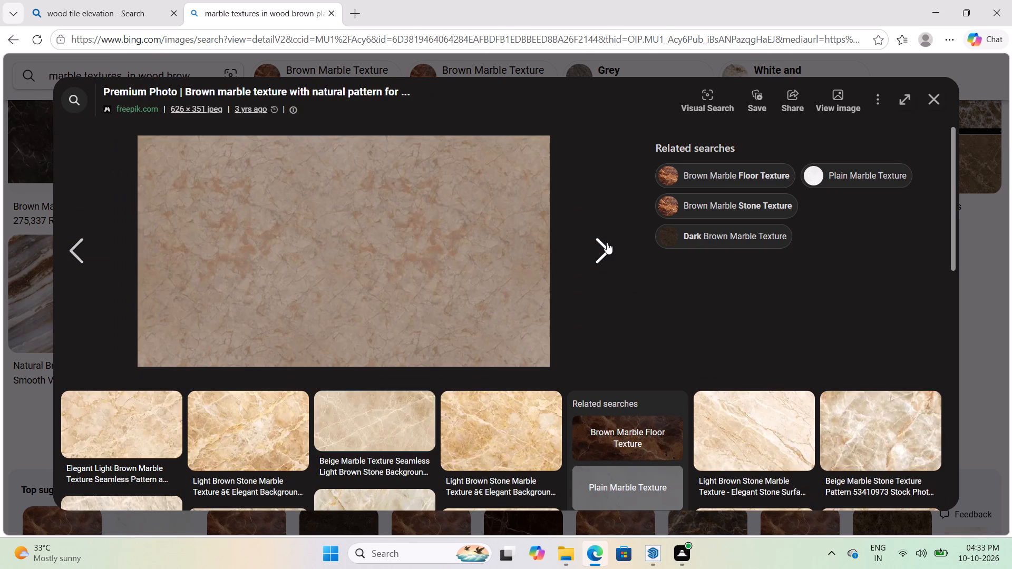
left_click(940, 91)
Replace the image search with "brown textures" and look over the results.
scroll(453, 283, "up", 11)
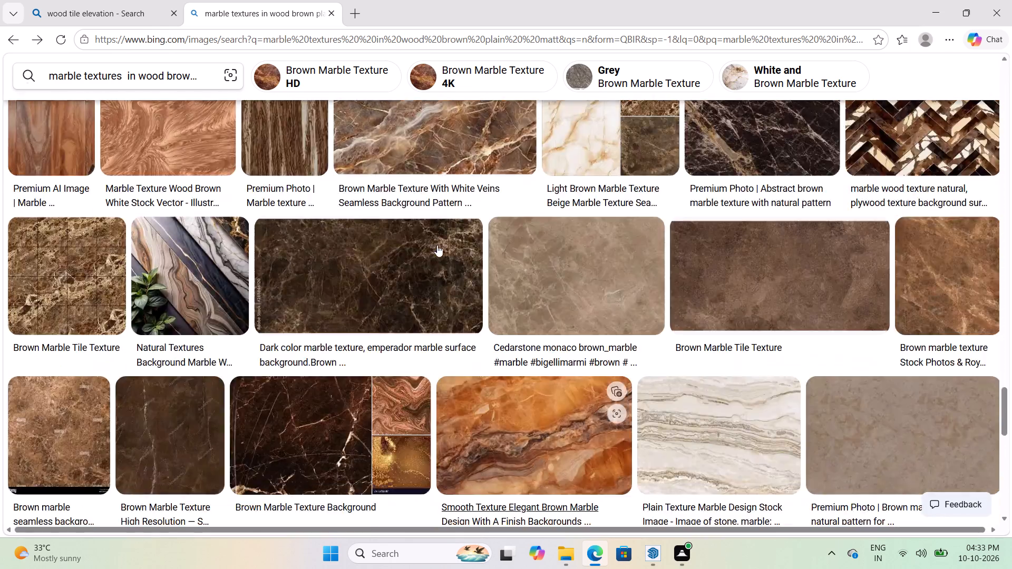
scroll(437, 245, "up", 20)
scroll(437, 245, "up", 20)
scroll(437, 245, "up", 8)
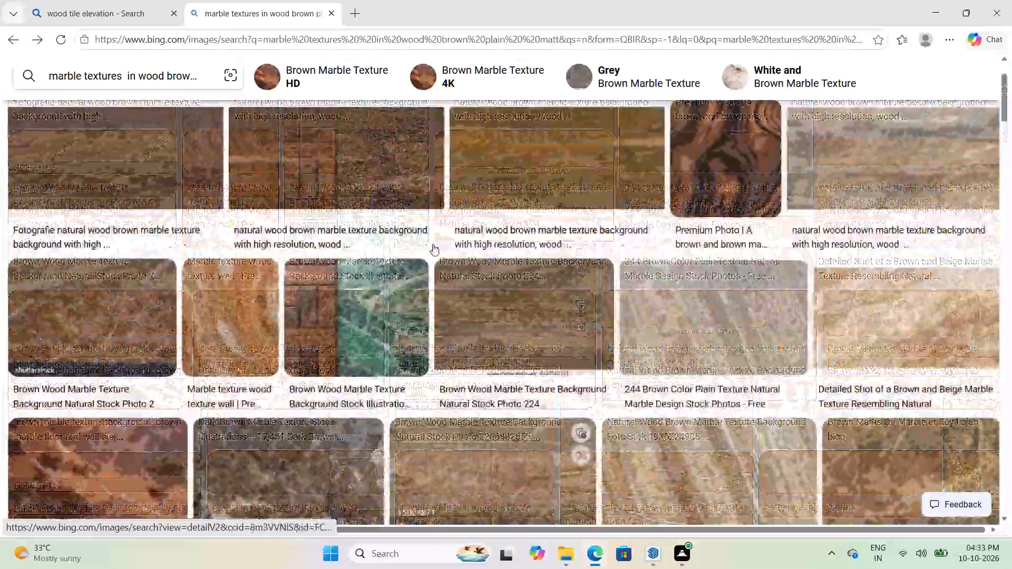
scroll(433, 244, "up", 18)
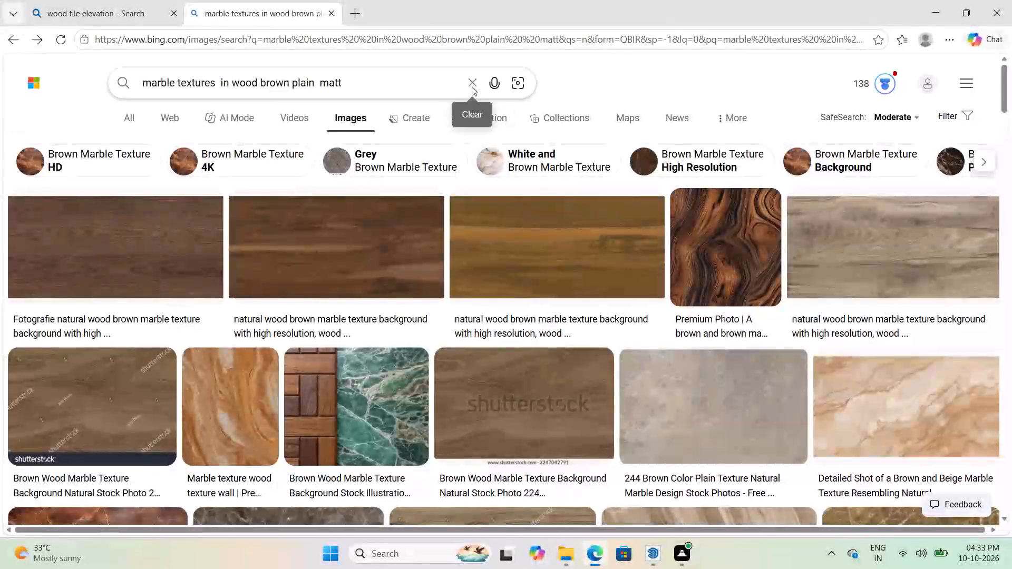
left_click(472, 86)
type("brown twe")
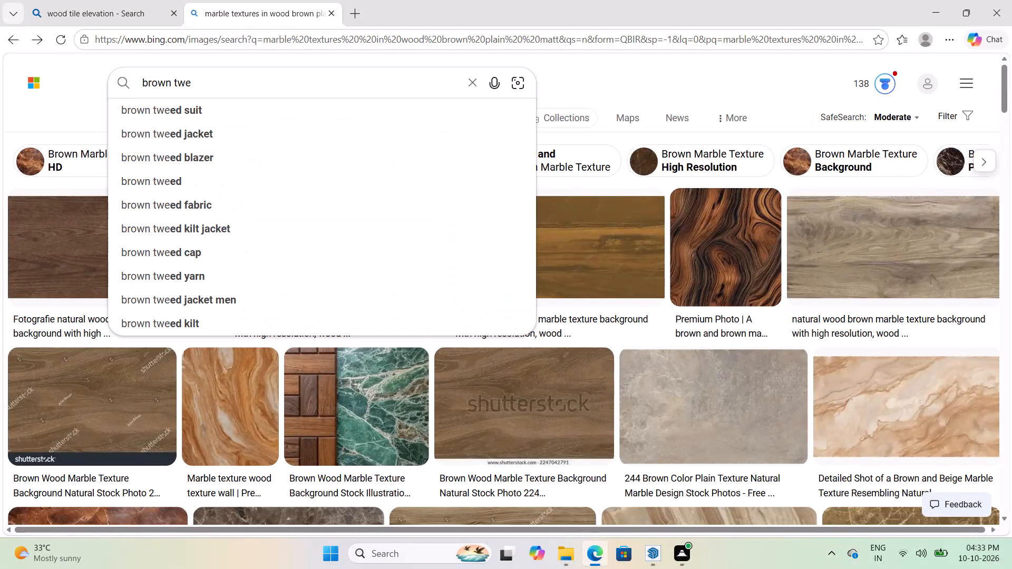
key("BackSpace")
key("BackSpace")
type("extures")
key("Return")
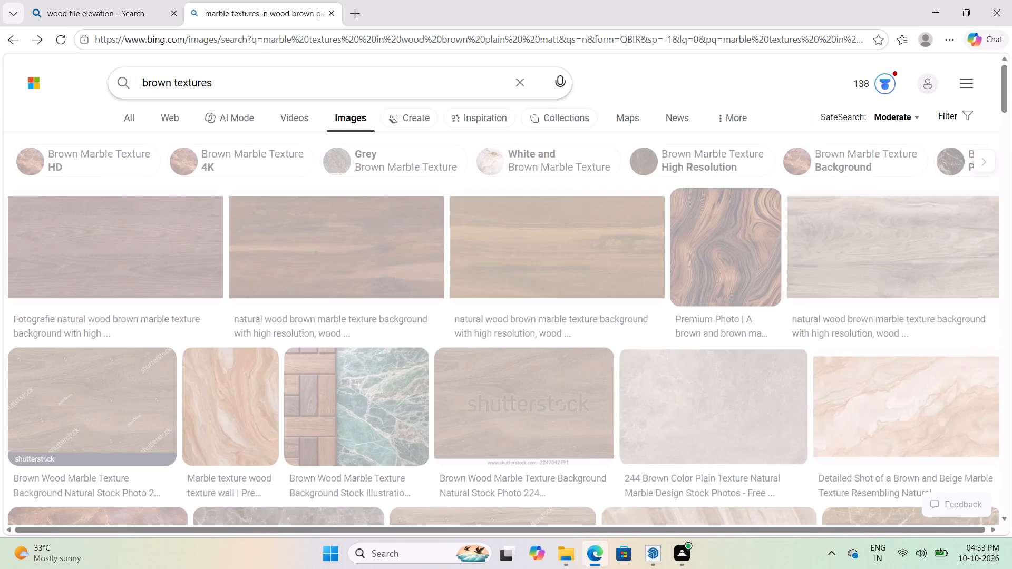
scroll(583, 298, "down", 3)
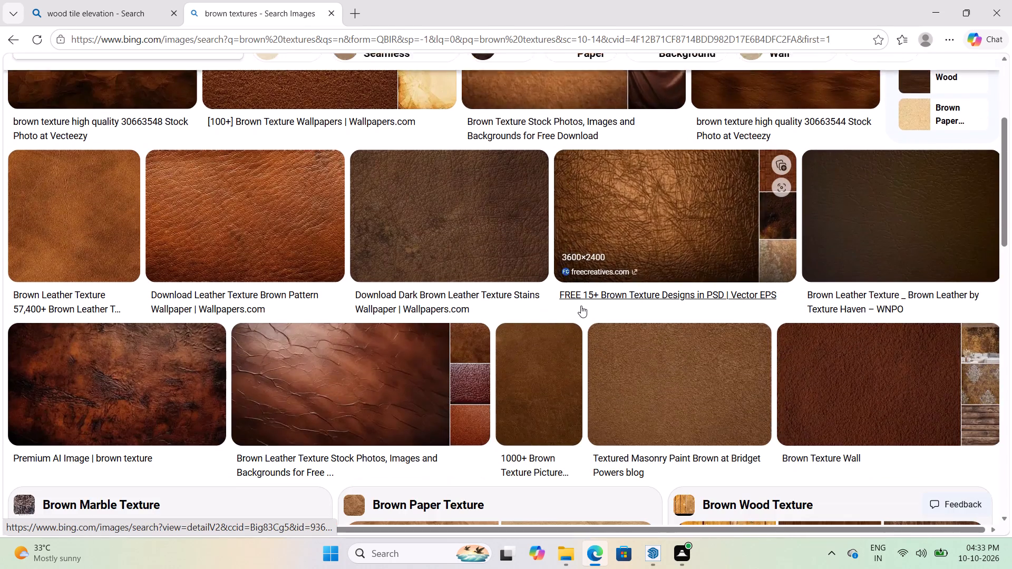
scroll(534, 349, "down", 2)
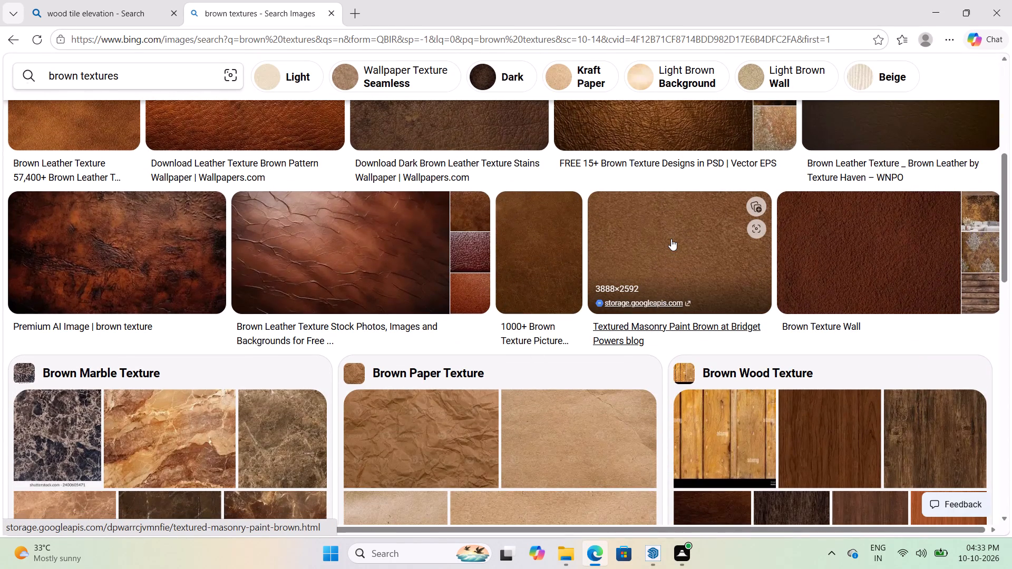
Save the brown textured masonry paint image to the Desktop as a JPEG named "brown textures".
left_click(671, 239)
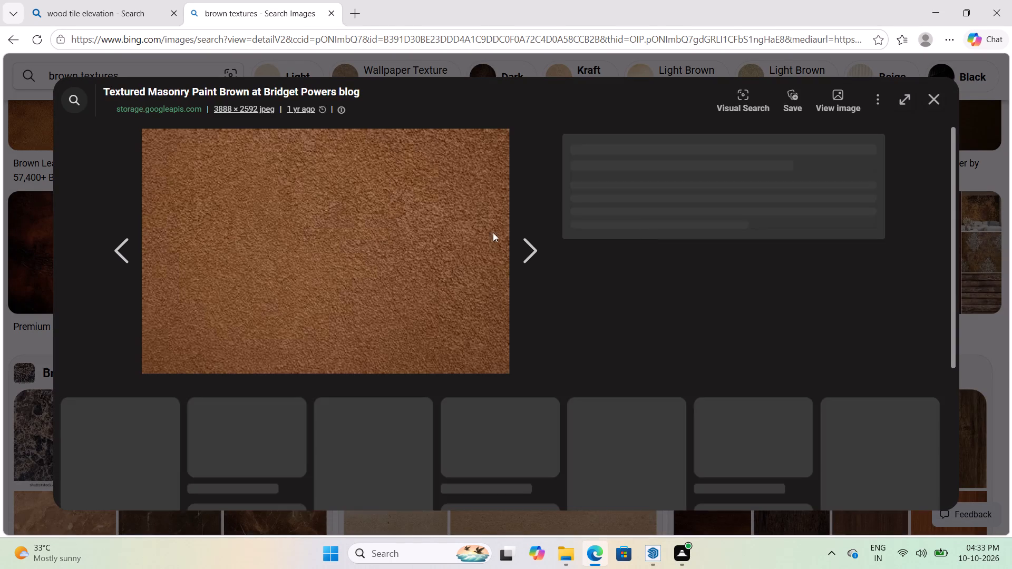
right_click(314, 229)
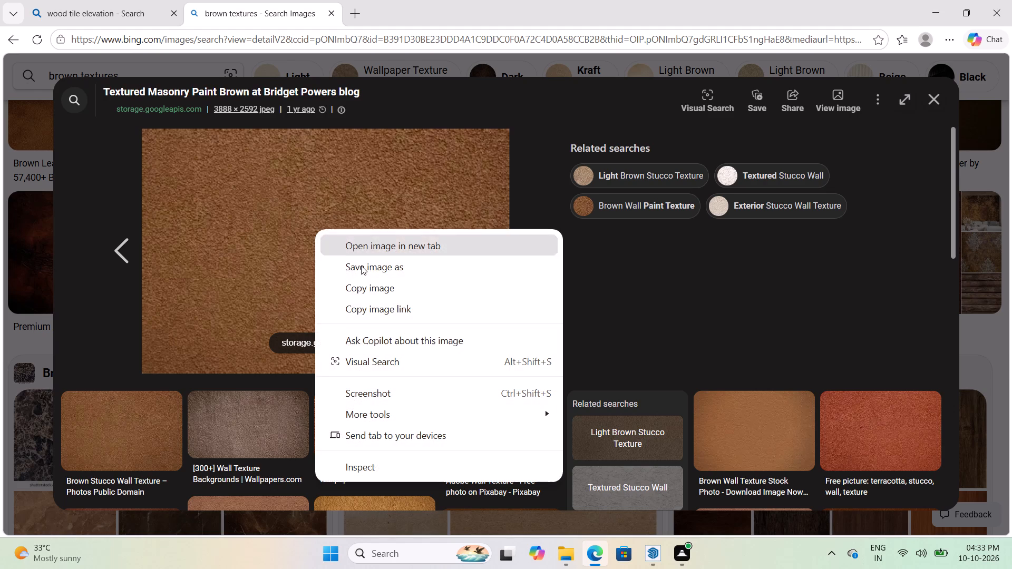
left_click(449, 199)
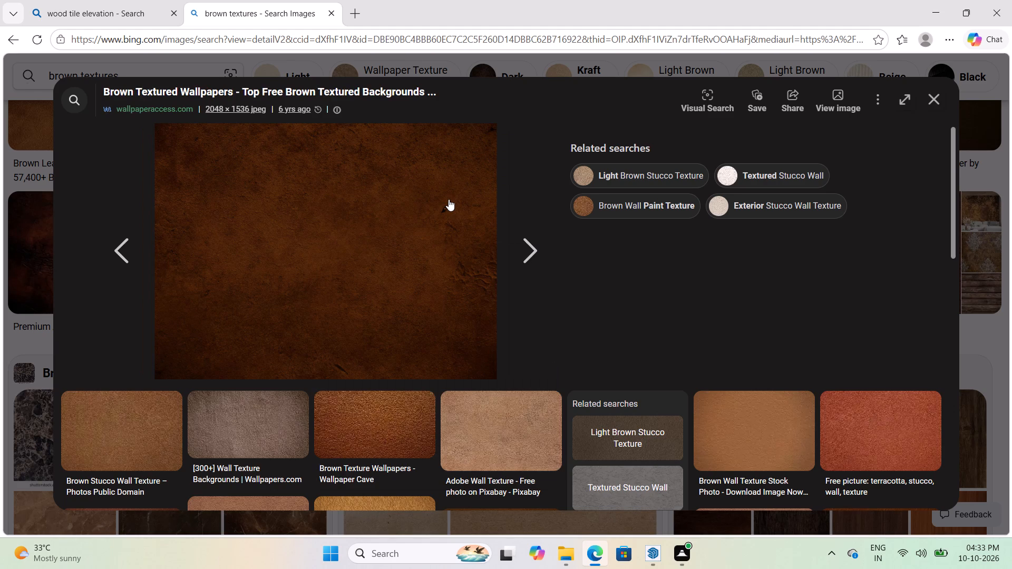
left_click(129, 254)
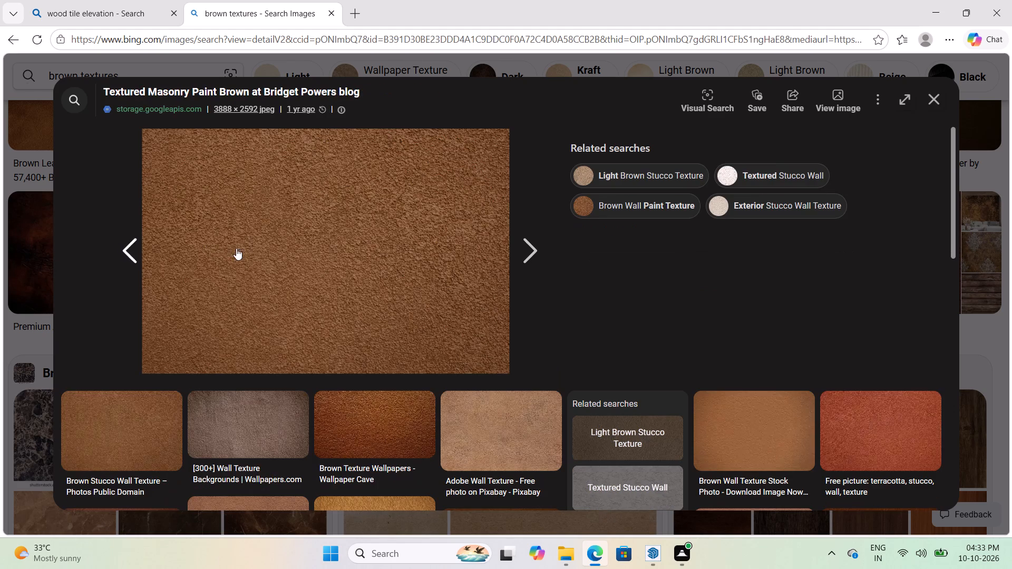
right_click(251, 241)
left_click(326, 283)
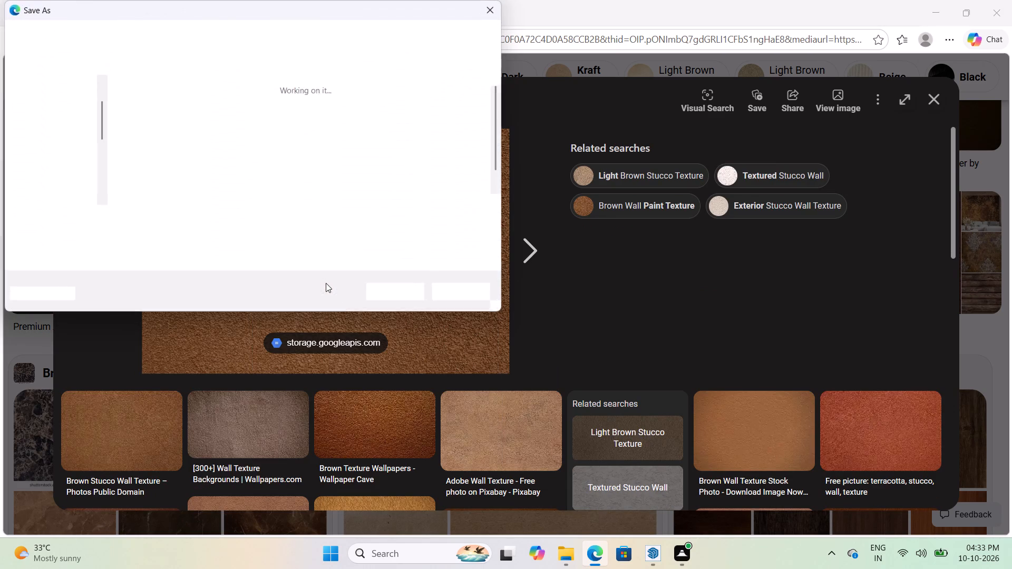
left_click(136, 218)
key("BackSpace")
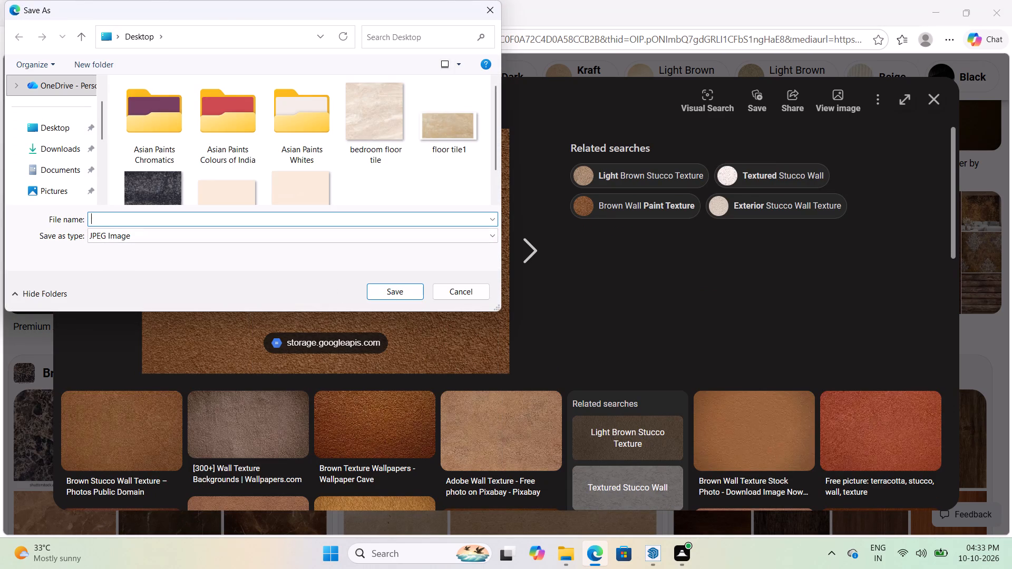
type("broe")
key("BackSpace")
type("wn")
key("space")
type("textures")
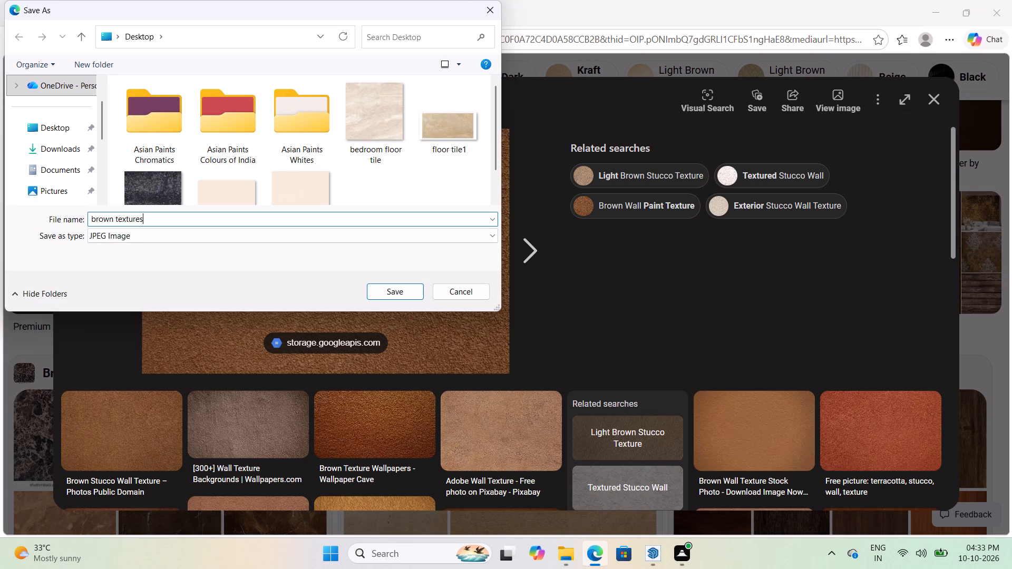
left_click(59, 119)
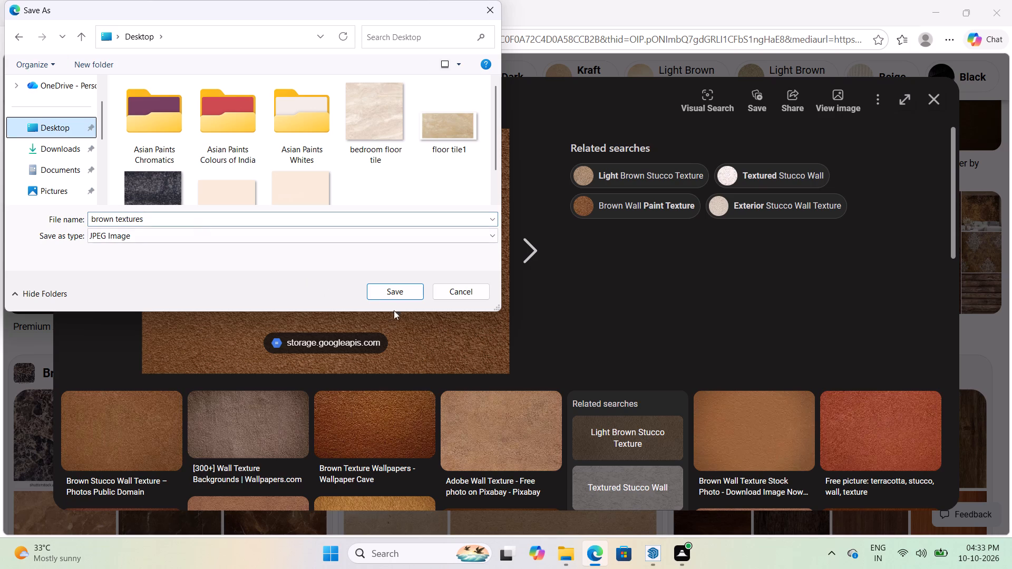
left_click(396, 297)
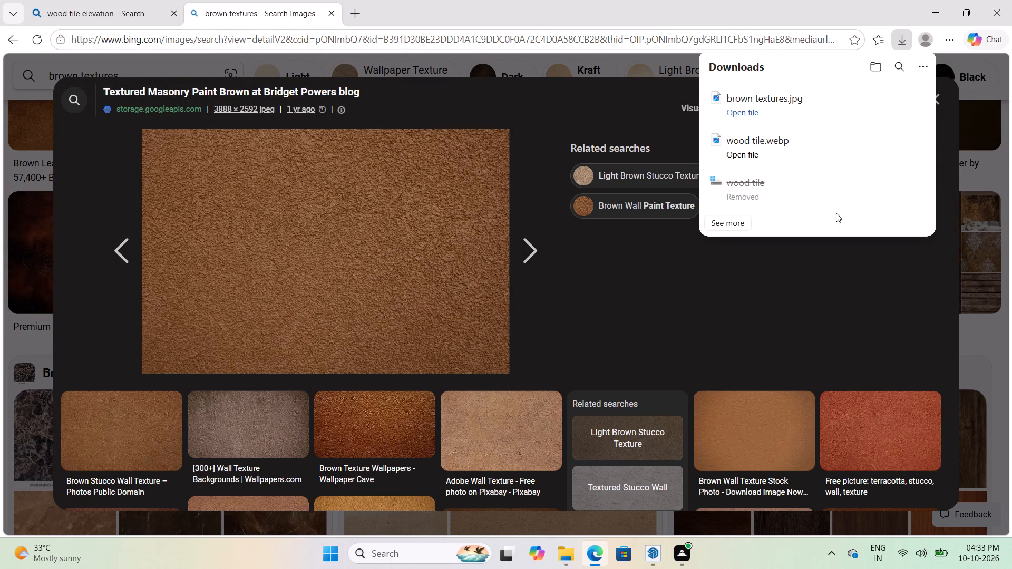
left_click(830, 0)
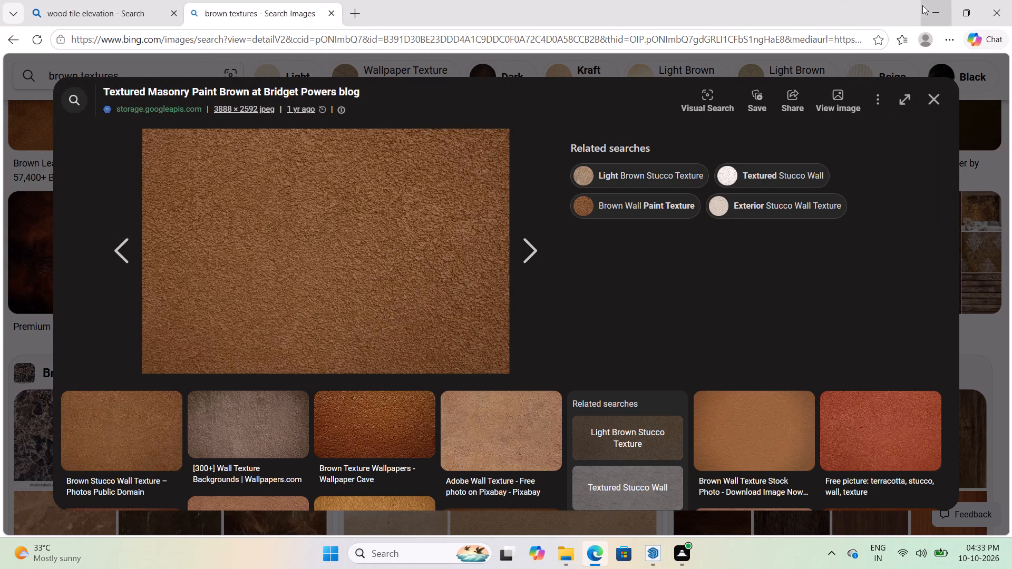
Switch to SketchUp and show the materials used in the model for the Paint Bucket.
left_click(923, 5)
scroll(261, 325, "up", 6)
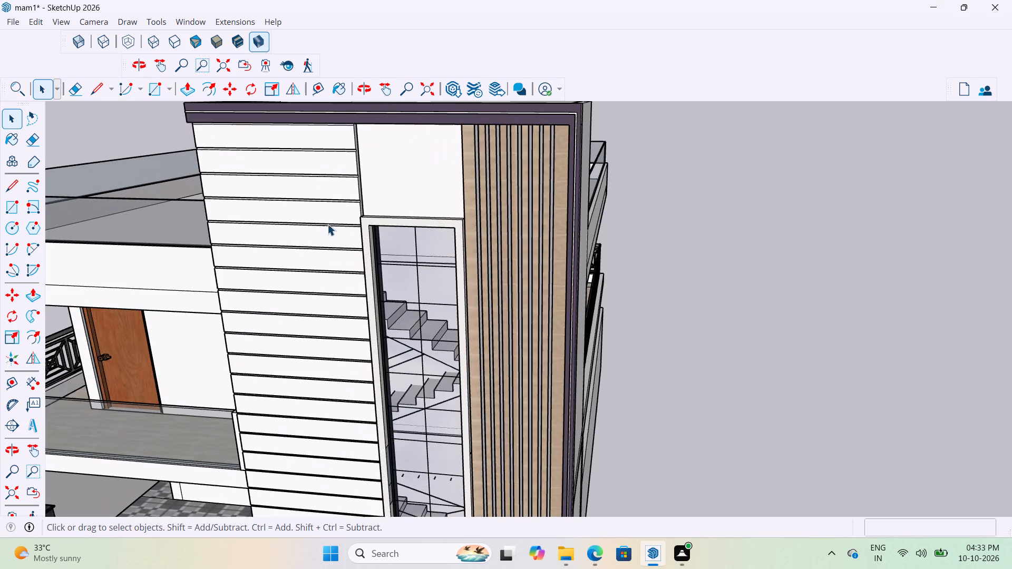
scroll(417, 243, "down", 4)
key("b")
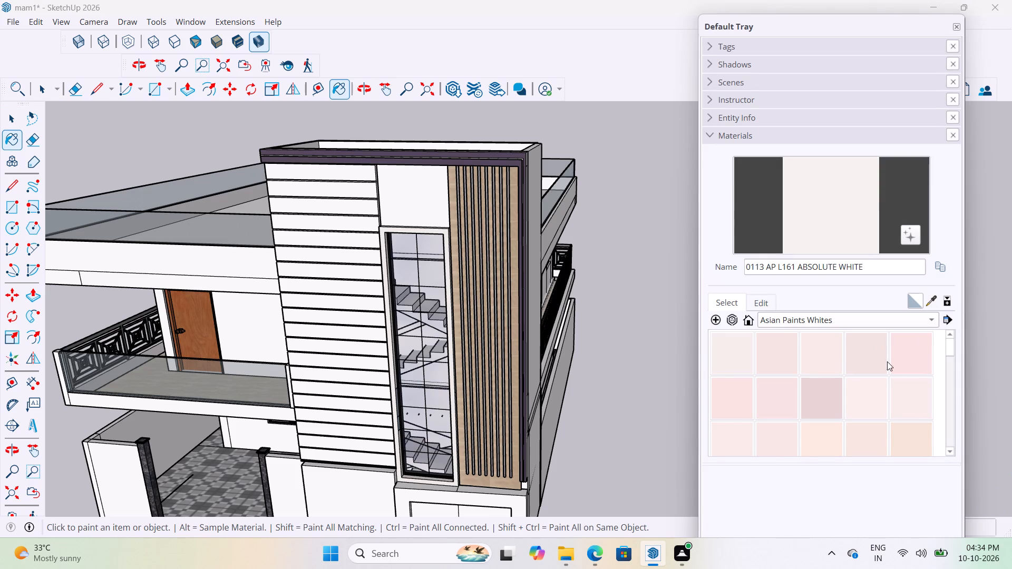
scroll(615, 404, "down", 3)
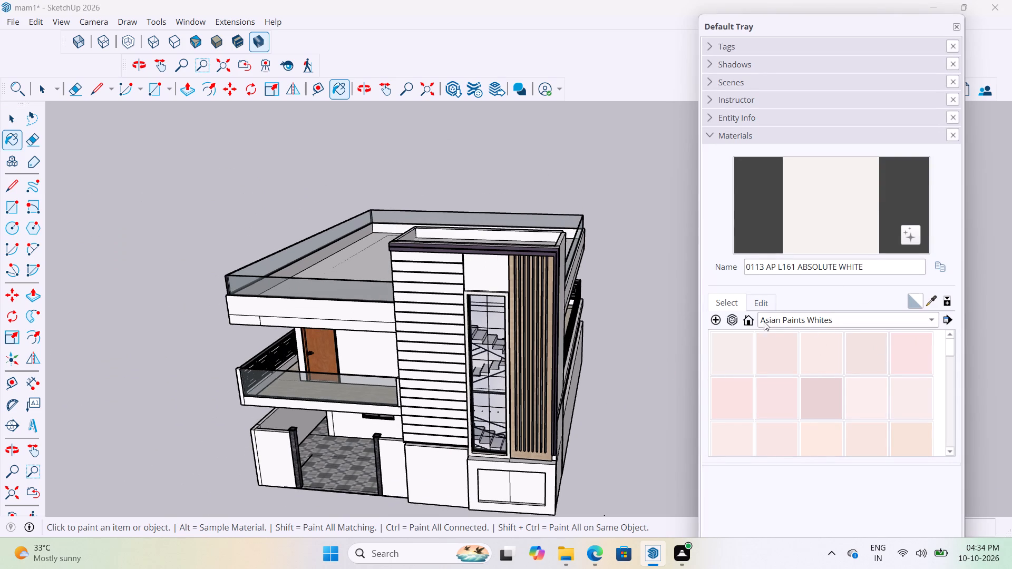
left_click(713, 320)
left_click(796, 320)
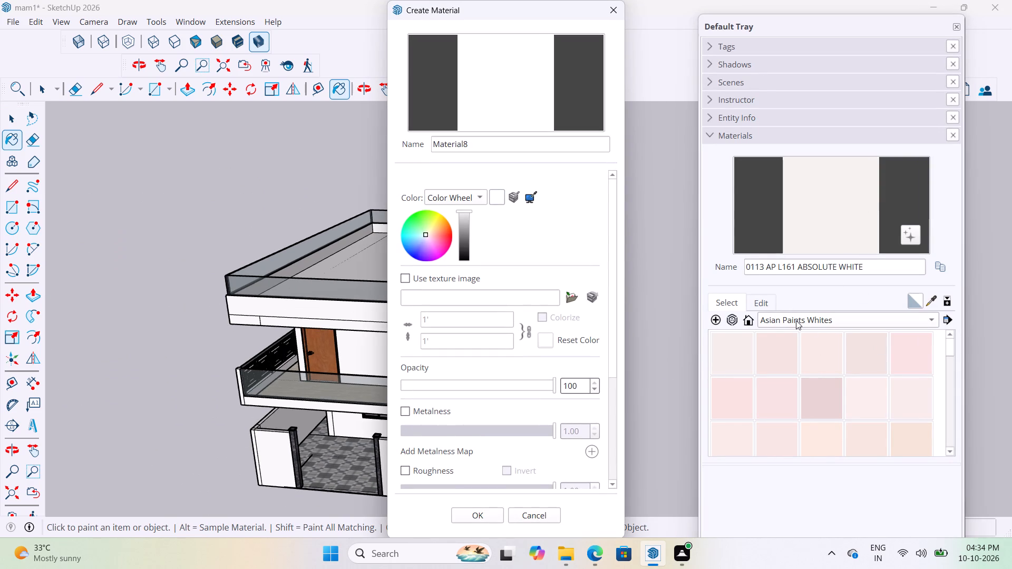
left_click(616, 9)
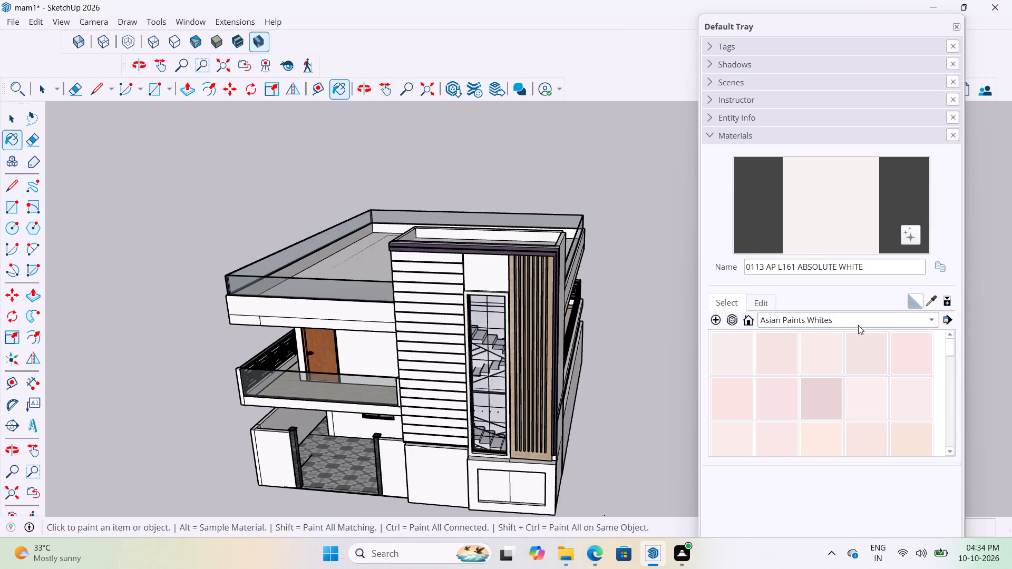
left_click(860, 322)
left_click(818, 275)
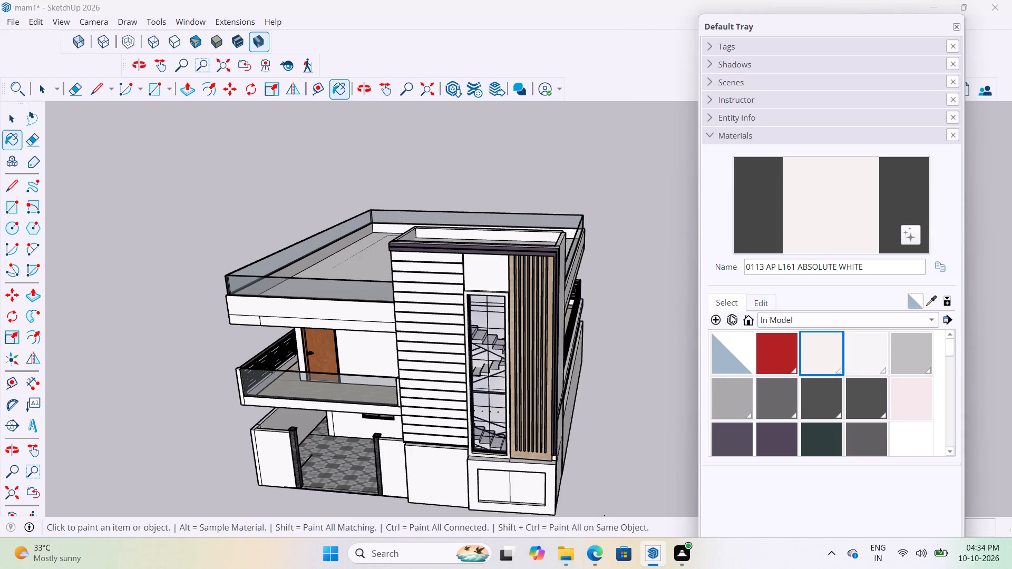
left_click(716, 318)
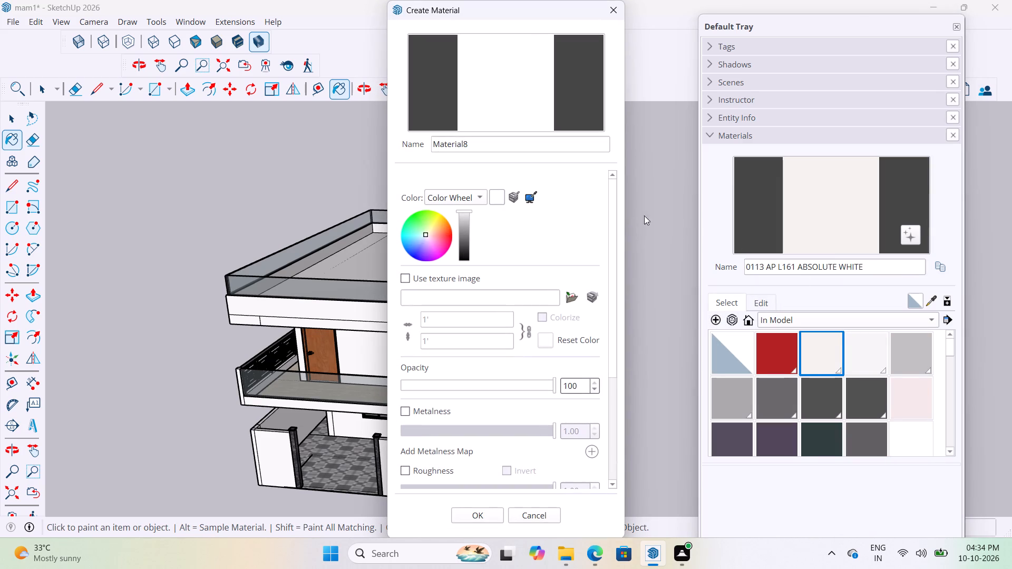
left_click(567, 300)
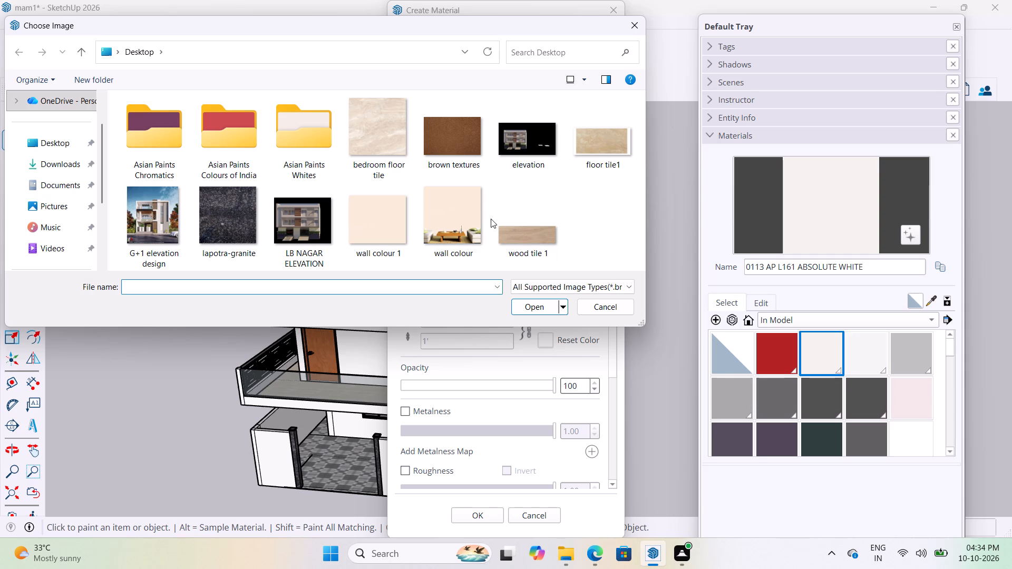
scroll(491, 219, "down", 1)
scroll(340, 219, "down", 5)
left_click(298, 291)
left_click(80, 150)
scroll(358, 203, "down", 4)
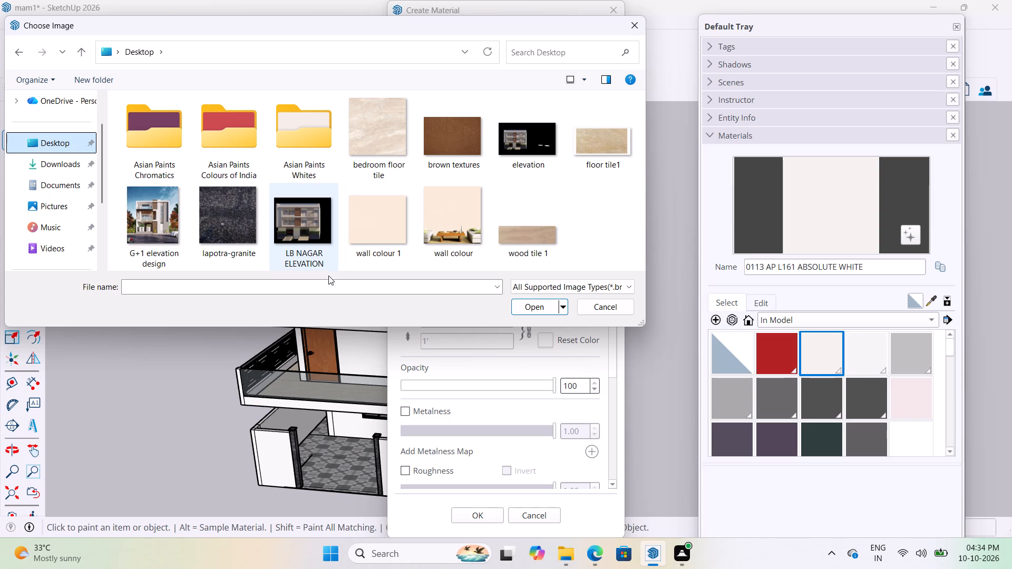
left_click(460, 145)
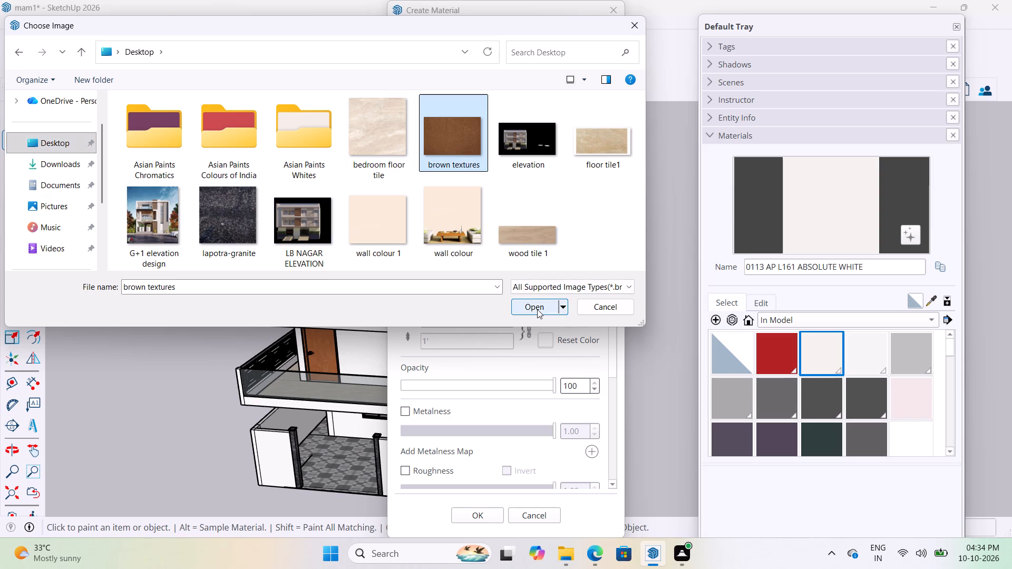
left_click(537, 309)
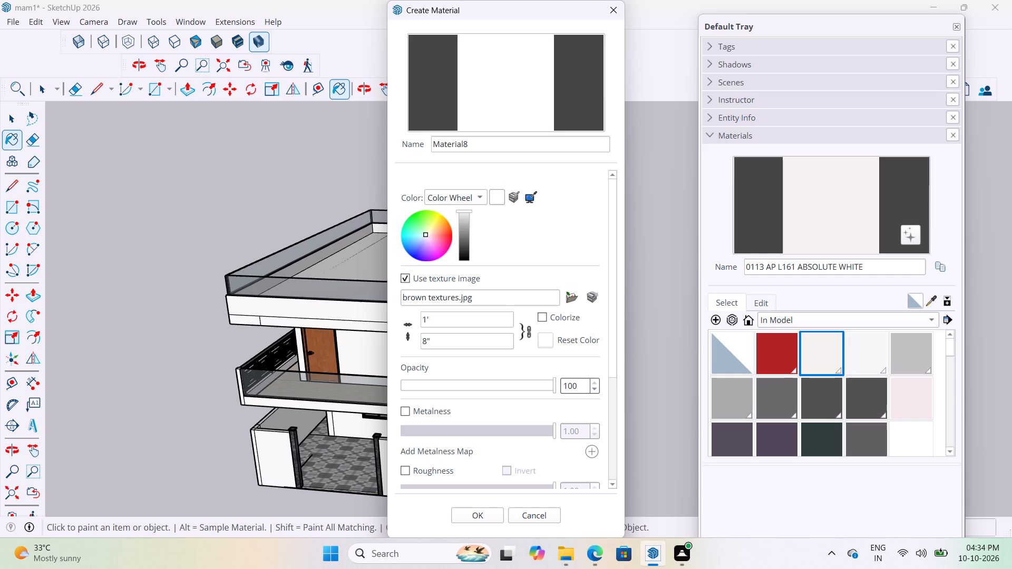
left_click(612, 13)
Measure the width of the horizontal plank cladding at the top of the stair tower.
scroll(504, 301, "up", 6)
key("space")
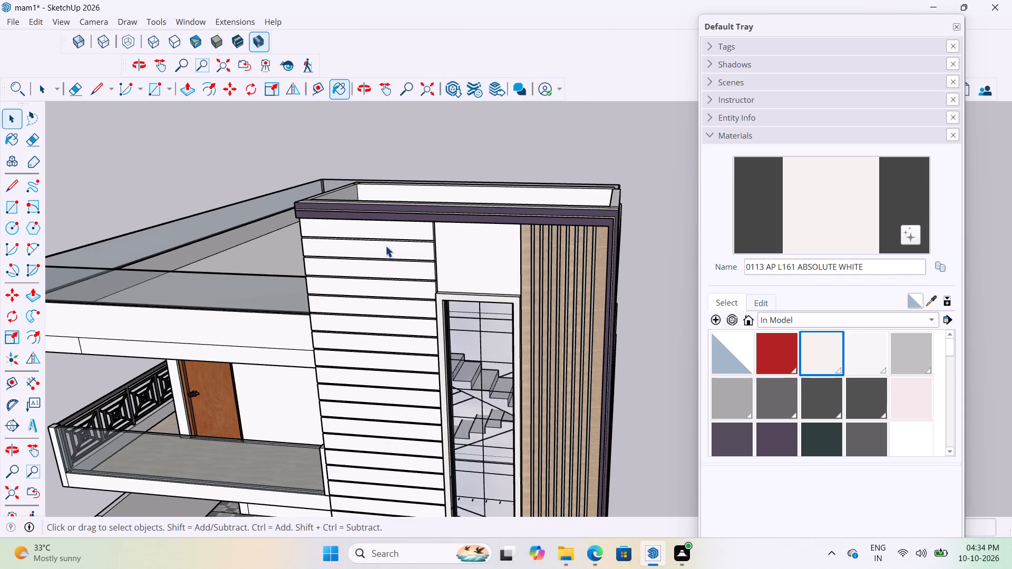
scroll(356, 230, "up", 6)
middle_click_drag(334, 214, 534, 177)
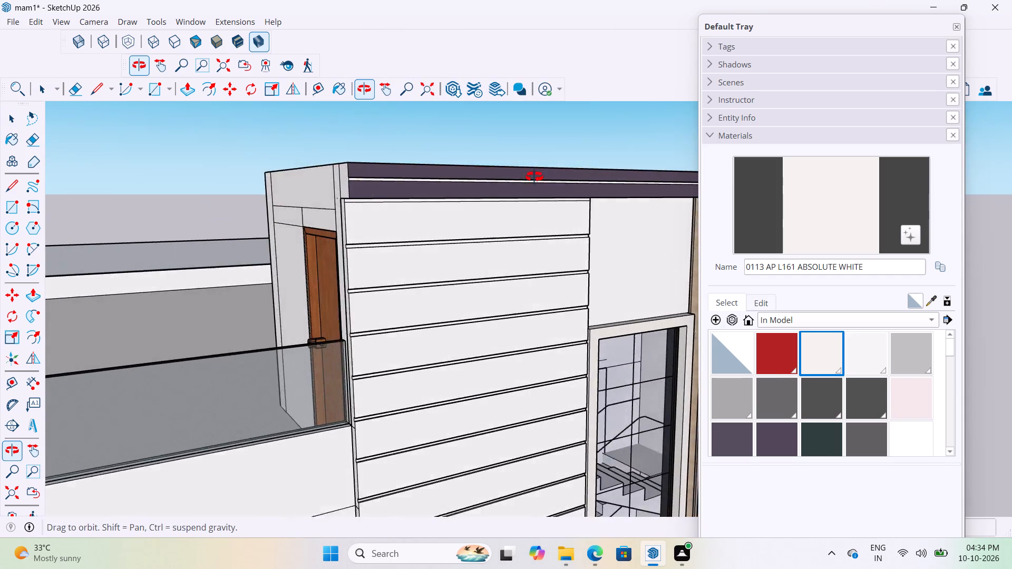
middle_click_drag(534, 177, 446, 198)
key("t")
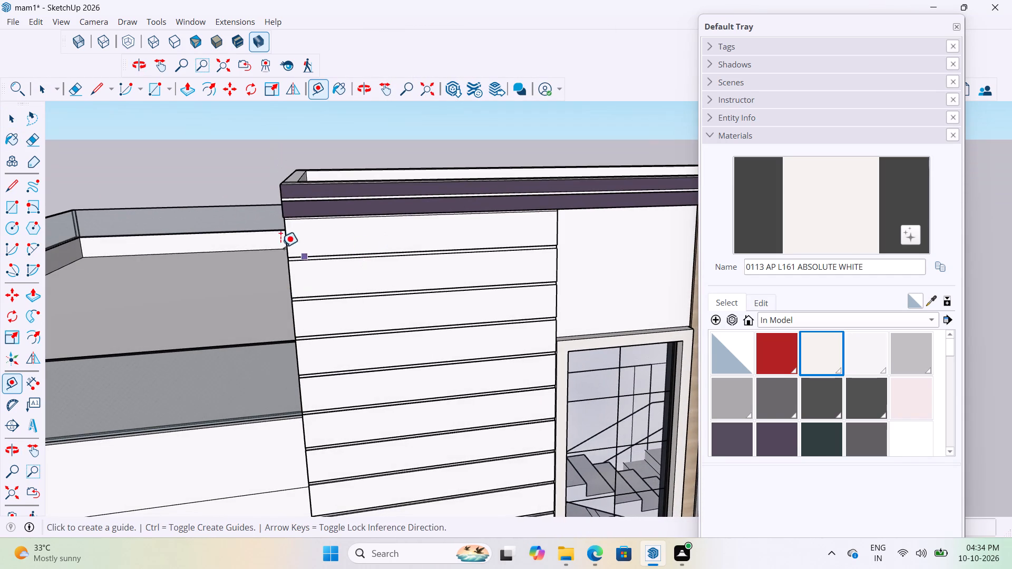
left_click(283, 239)
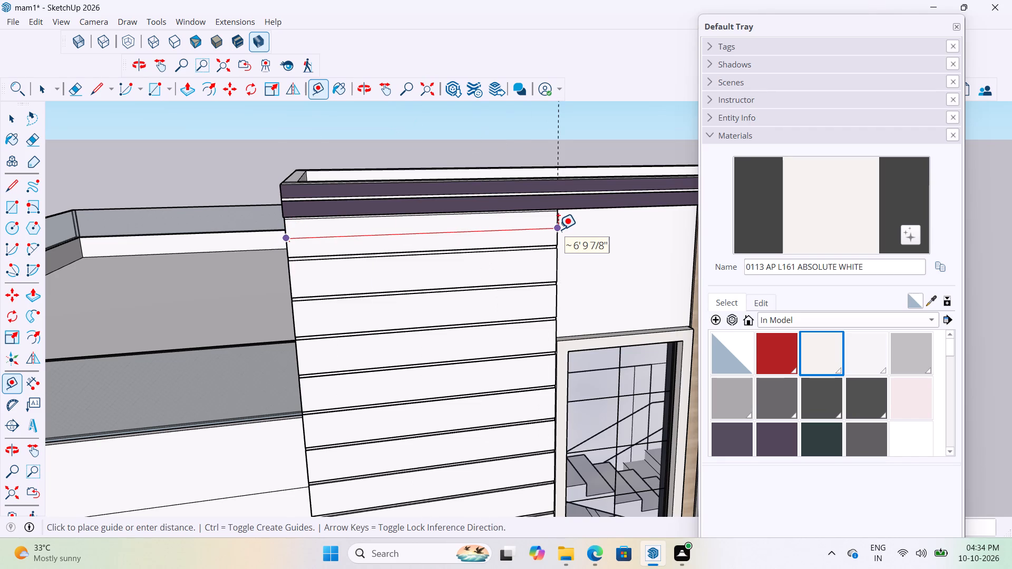
key("space")
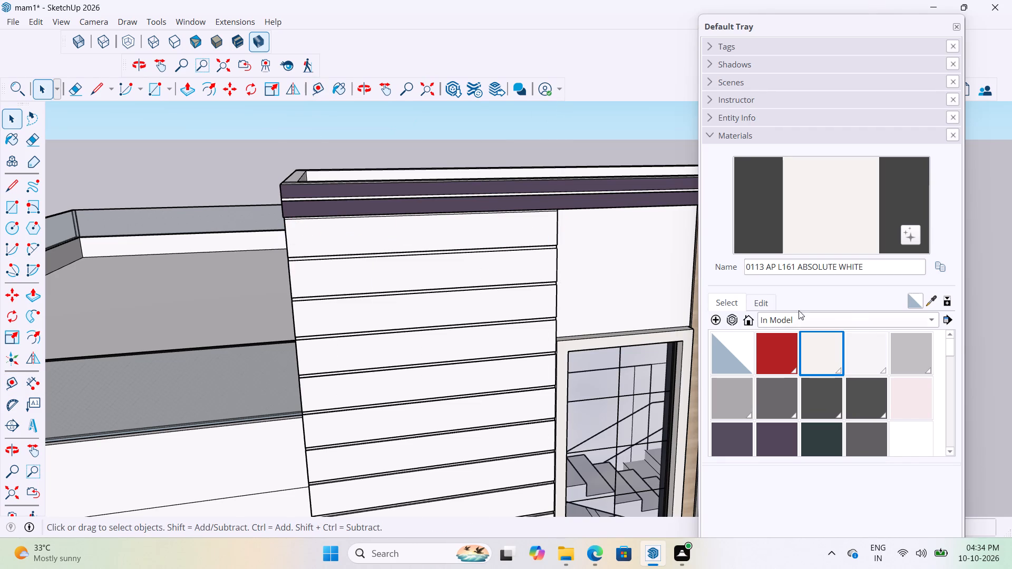
Create a material from the Desktop image "brown textures" with the aspect ratio unlocked and a texture height of 6'9".
left_click(714, 318)
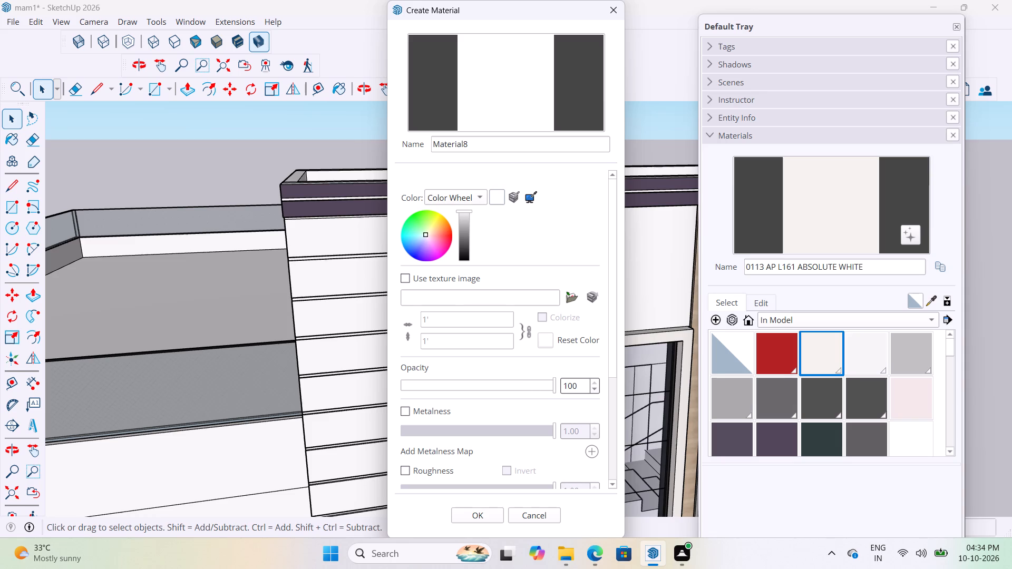
left_click(569, 299)
left_click(461, 153)
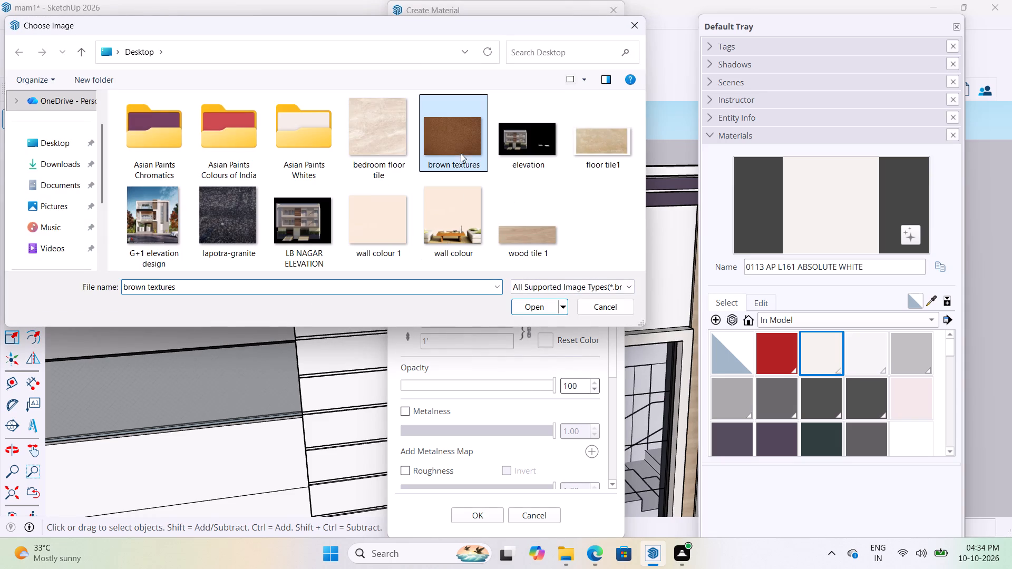
left_click(539, 307)
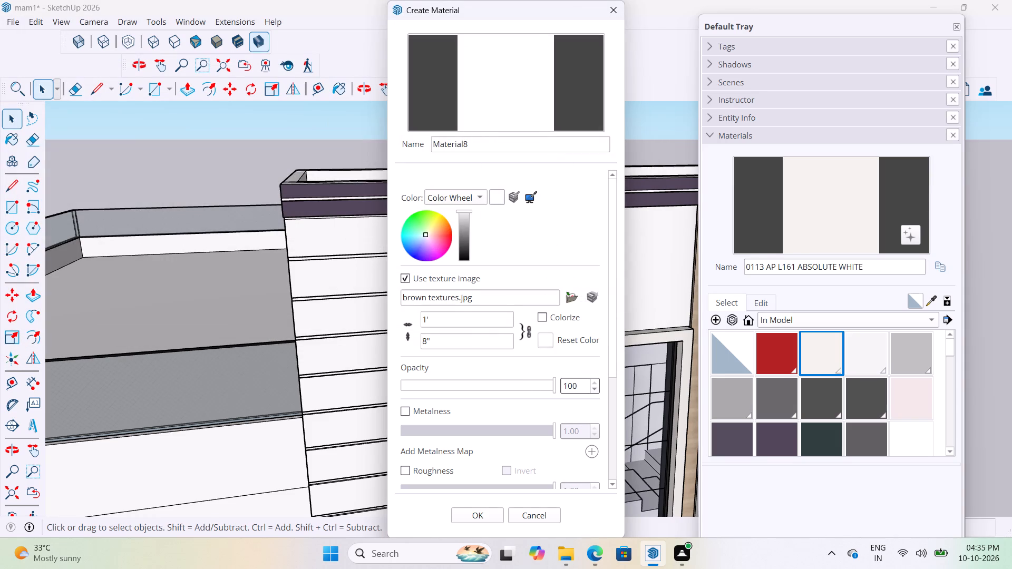
left_click(523, 333)
scroll(451, 339, "up", 3)
left_click(451, 339)
key("BackSpace")
key("BackSpace")
key("BackSpace")
type("6'9\"")
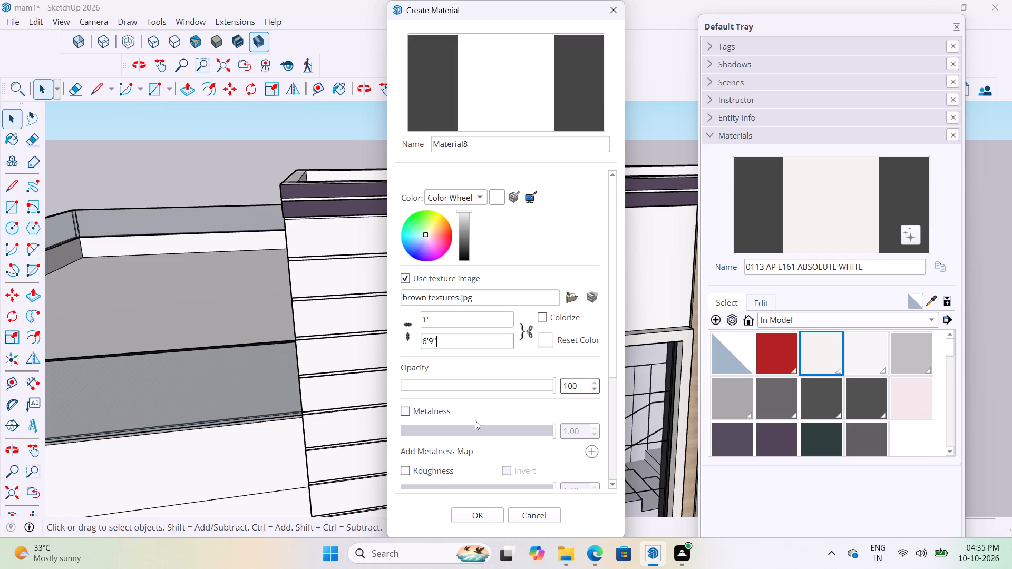
left_click(484, 514)
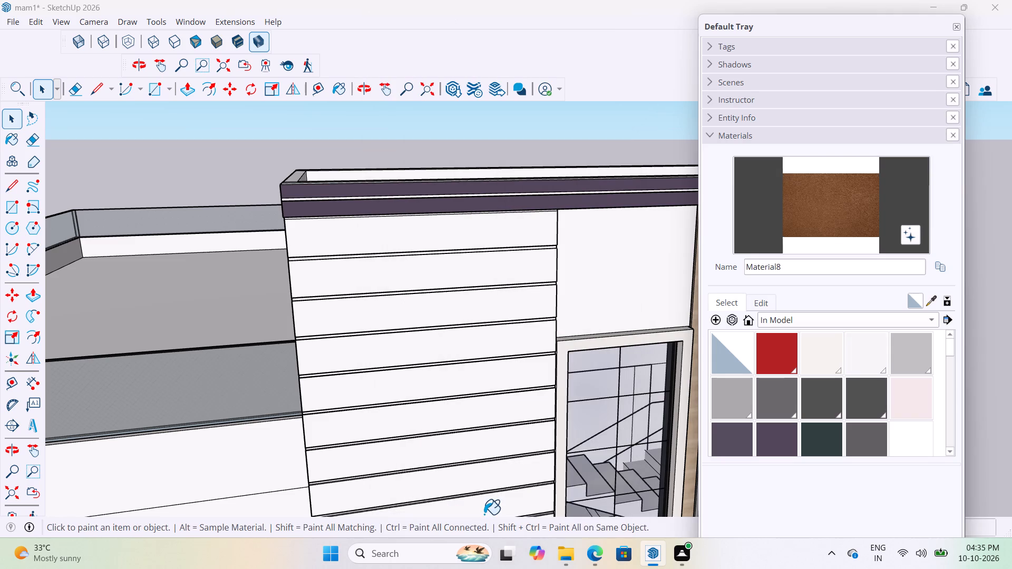
Open the stair tower's horizontal plank group and paint the front face of the top plank with the new brown texture material.
left_click(828, 227)
scroll(263, 240, "up", 4)
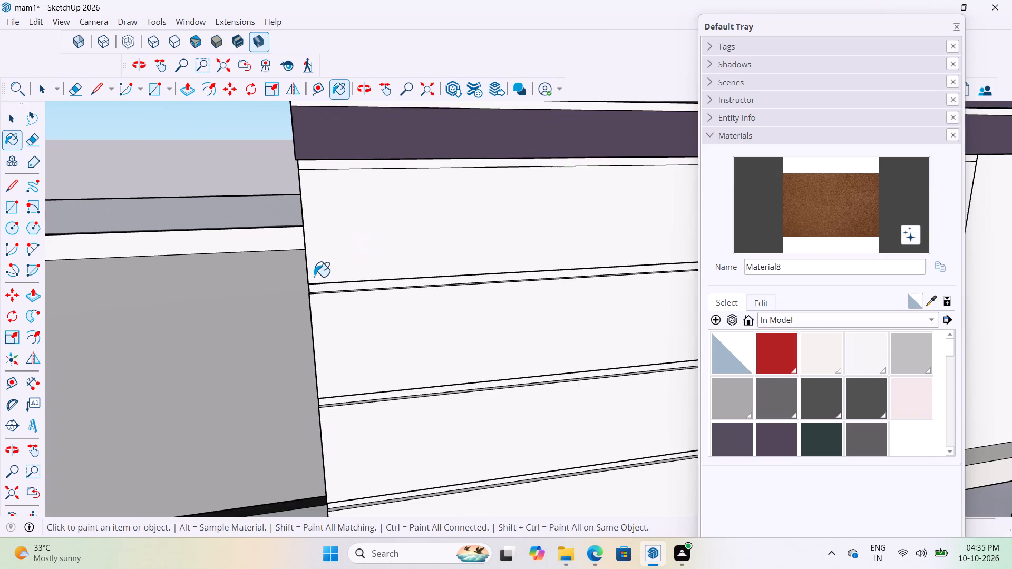
scroll(309, 289, "down", 4)
key("space")
double_click(357, 270)
middle_click_drag(361, 283, 417, 254)
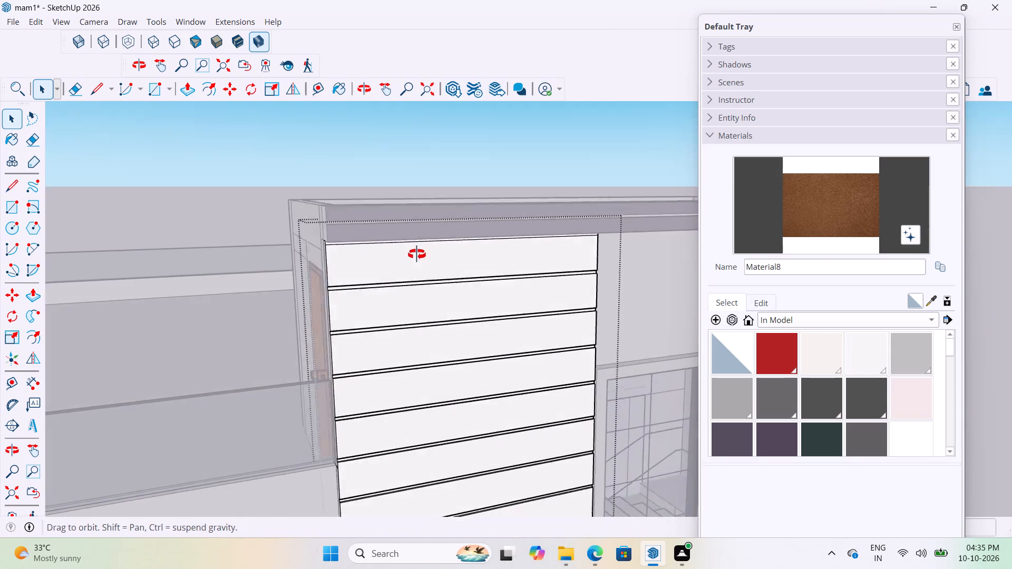
middle_click_drag(417, 254, 476, 247)
left_click(825, 214)
scroll(451, 228, "up", 5)
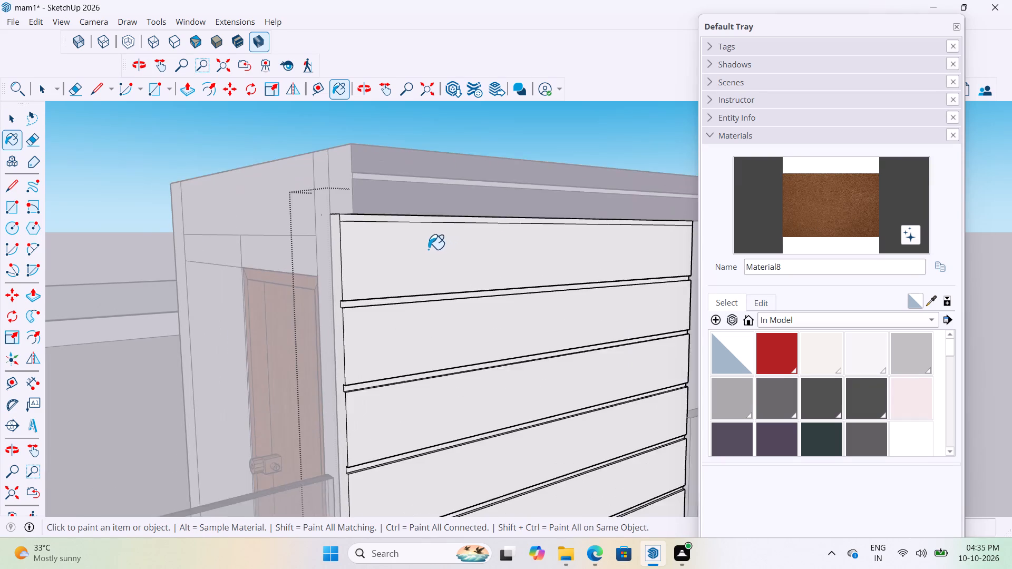
scroll(428, 249, "up", 4)
left_click(370, 264)
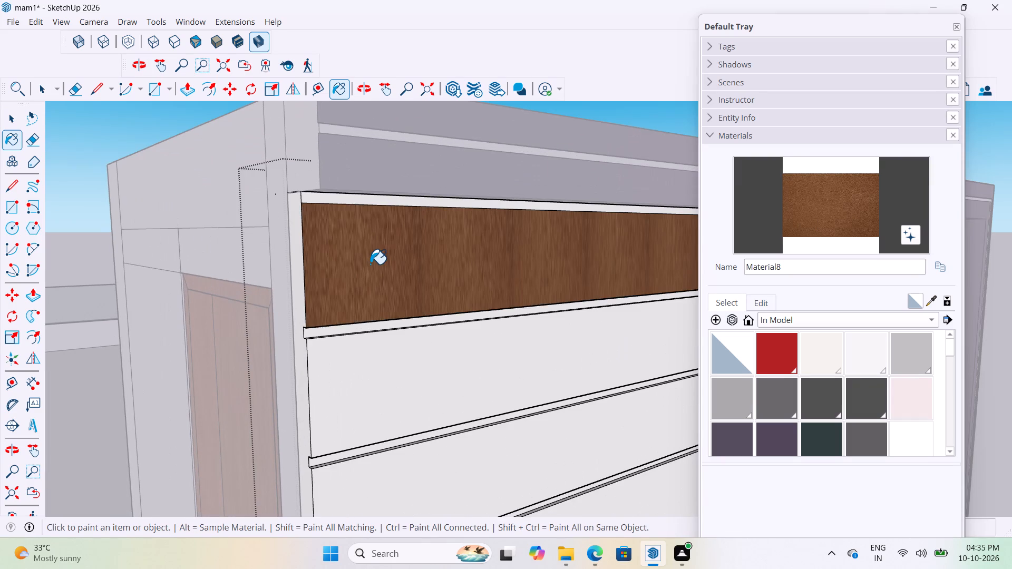
Paint the front faces of the second to sixth planks from the top with the brown texture material.
scroll(338, 268, "down", 6)
middle_click_drag(449, 290, 344, 281)
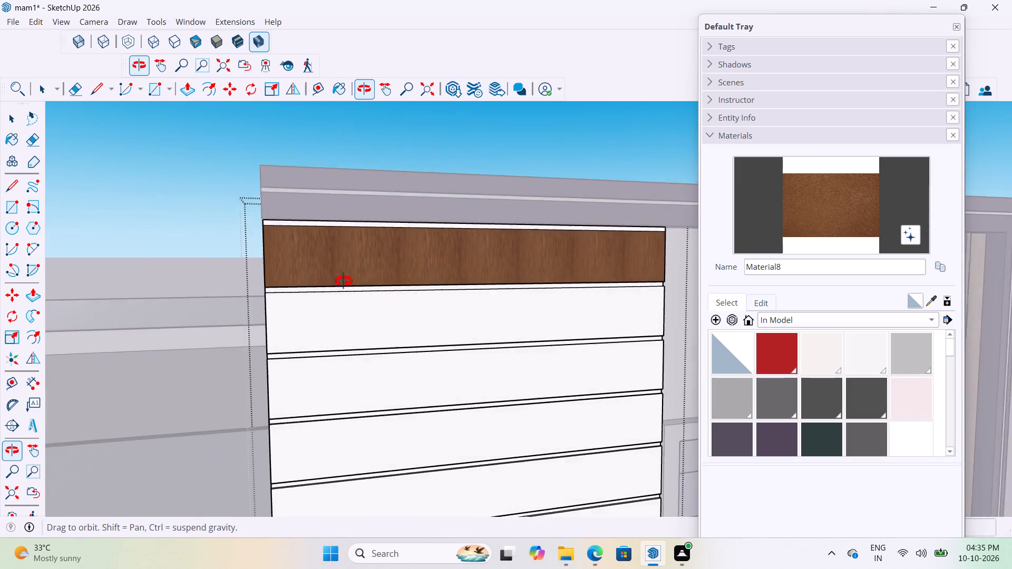
middle_click_drag(344, 281, 319, 290)
scroll(340, 322, "up", 6)
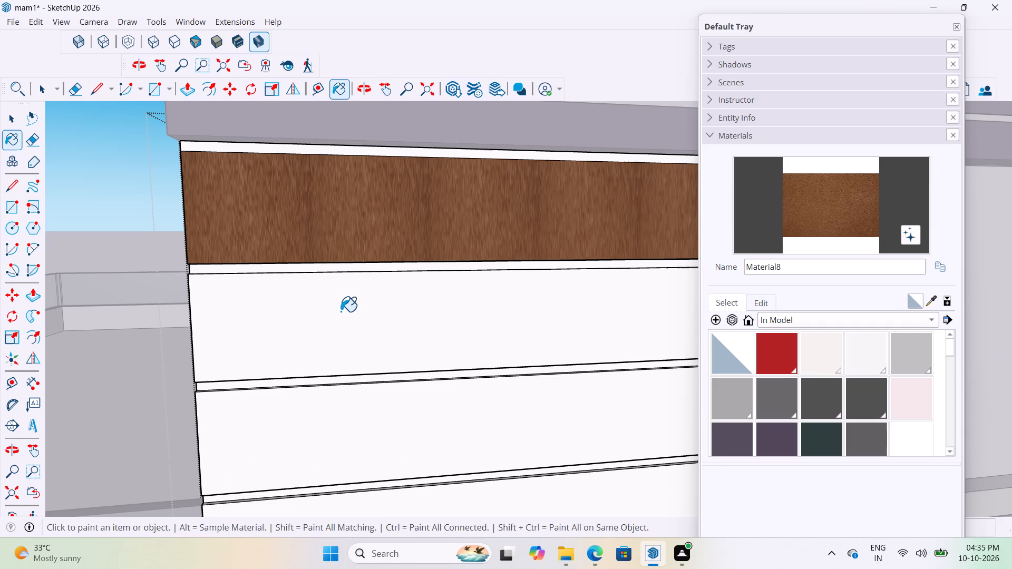
scroll(323, 297, "down", 3)
middle_click_drag(320, 309, 443, 305)
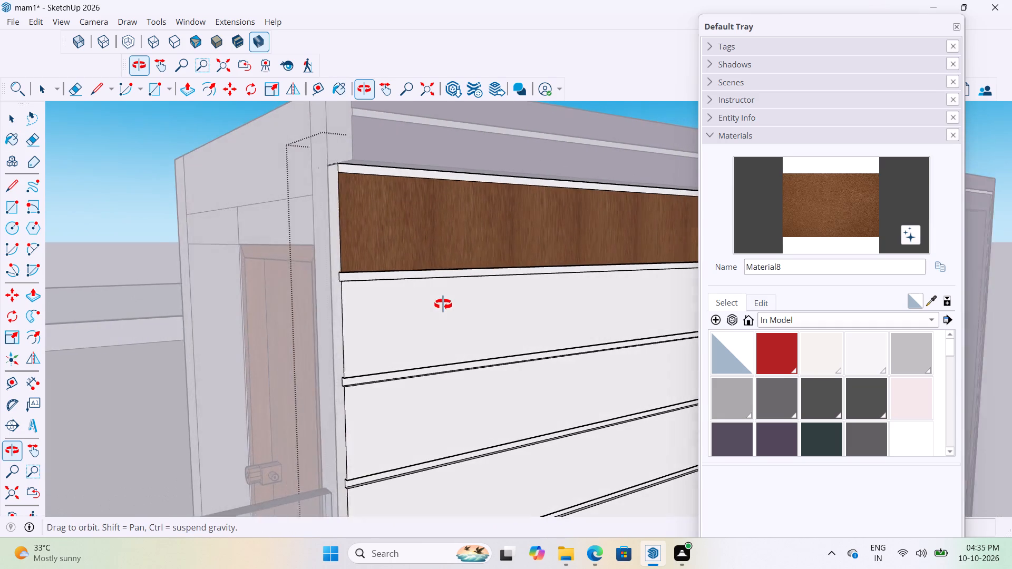
middle_click_drag(443, 305, 450, 305)
left_click(397, 341)
scroll(397, 321, "down", 4)
scroll(408, 417, "up", 2)
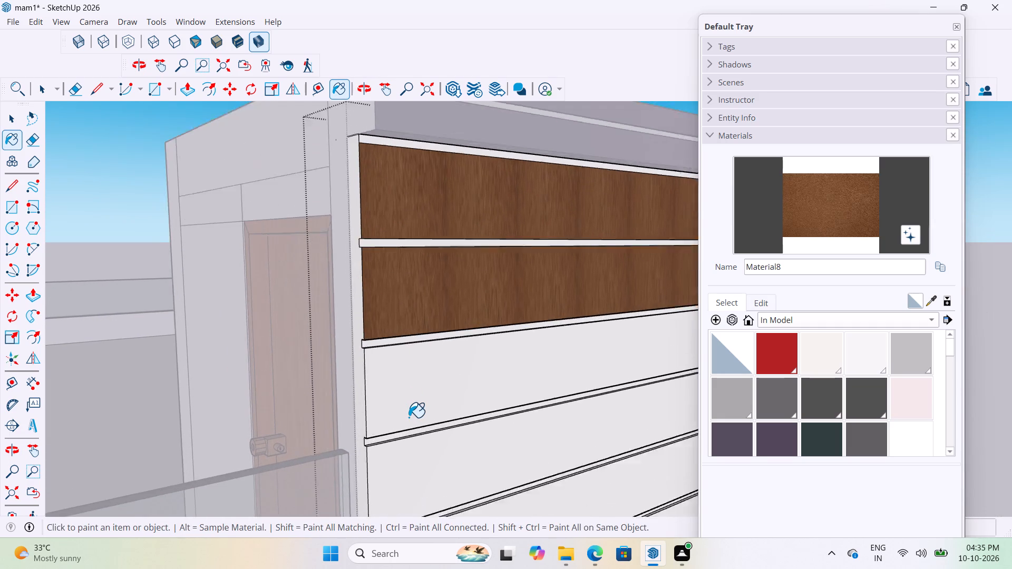
scroll(408, 417, "up", 4)
left_click(402, 380)
scroll(424, 301, "down", 11)
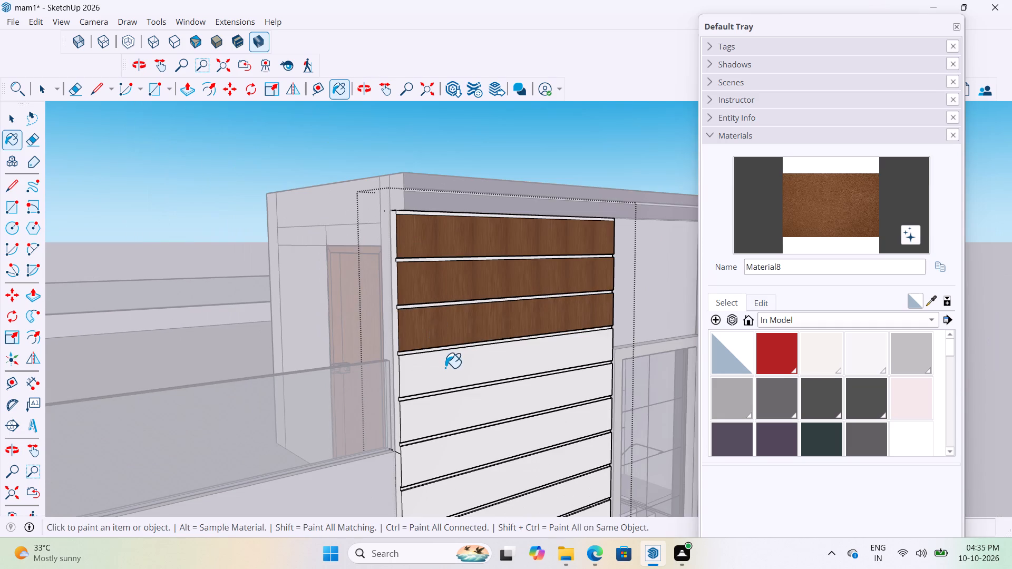
left_click(445, 368)
left_click(449, 421)
left_click(449, 463)
Paint the front faces of the following six planks down the stair tower with the brown texture material.
scroll(464, 396, "down", 5)
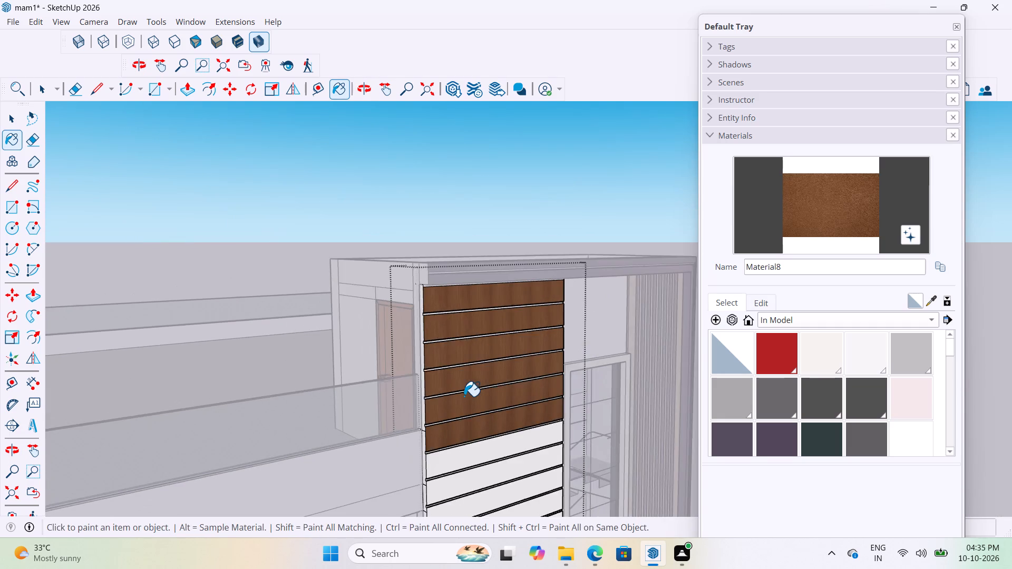
scroll(464, 396, "down", 5)
scroll(462, 463, "up", 11)
left_click(476, 408)
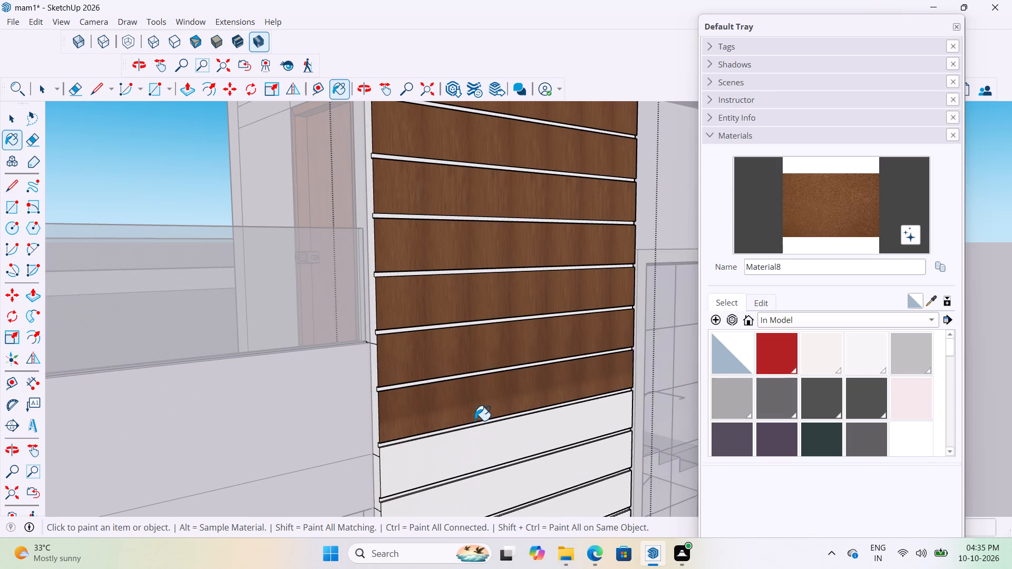
left_click(464, 455)
scroll(484, 395, "down", 11)
scroll(476, 454, "up", 8)
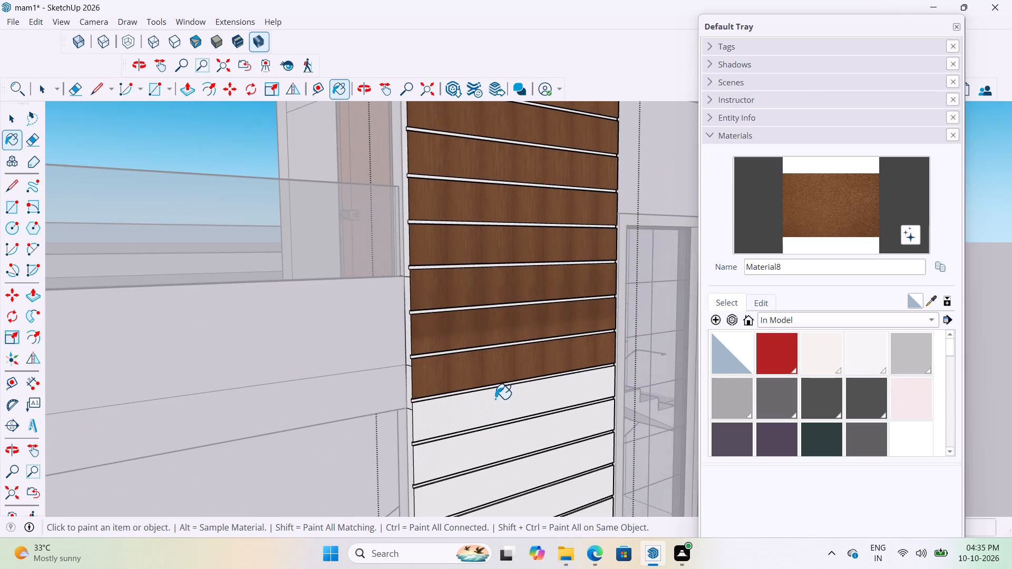
left_click(491, 409)
left_click(503, 445)
scroll(517, 375, "down", 10)
scroll(511, 445, "up", 2)
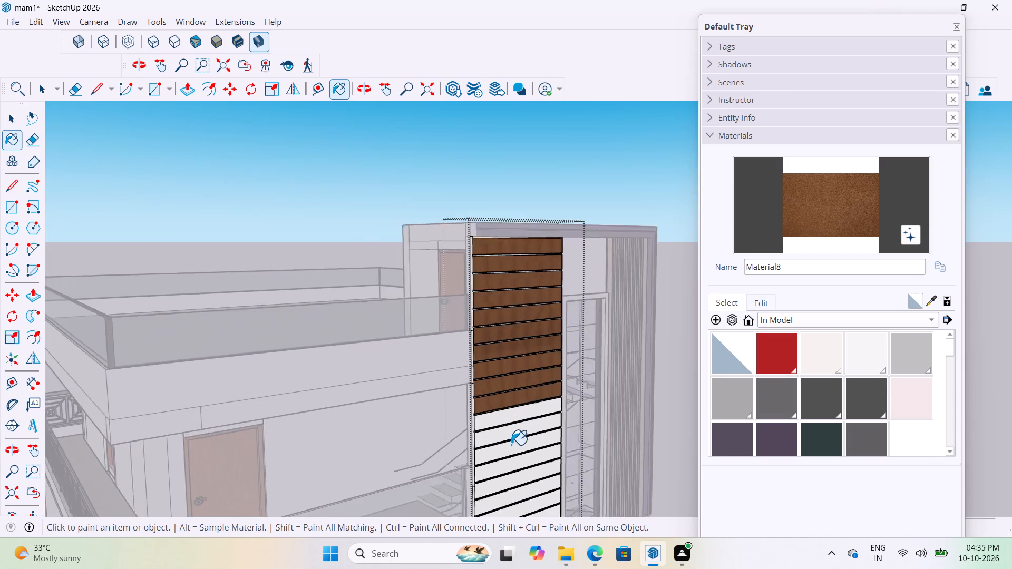
scroll(511, 445, "up", 10)
left_click(510, 366)
left_click(516, 419)
Paint the front faces of the remaining lower planks, down to the last full plank, with the brown texture material.
scroll(534, 347, "down", 4)
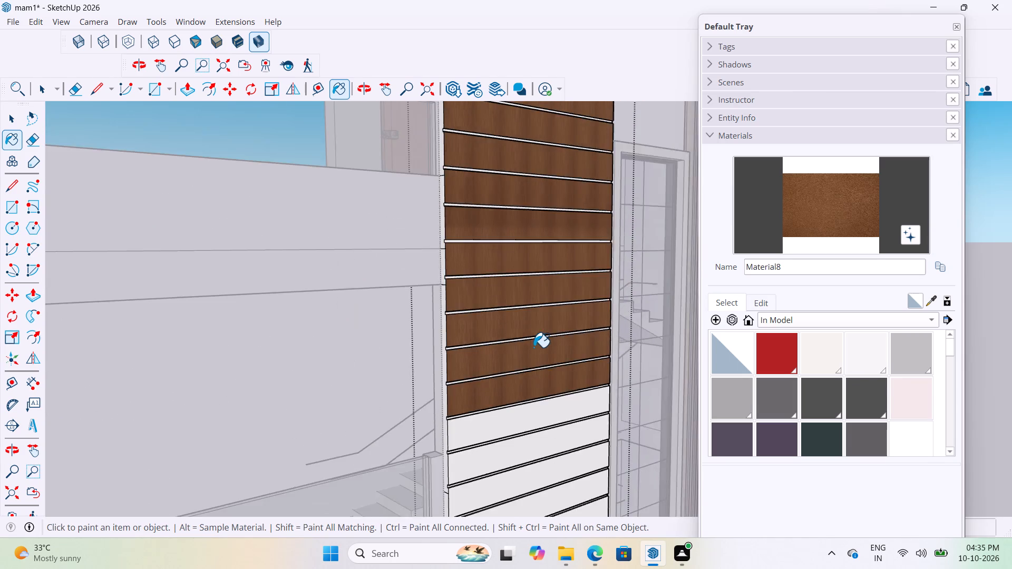
scroll(533, 347, "down", 6)
scroll(530, 423, "up", 7)
left_click(523, 369)
left_click(531, 399)
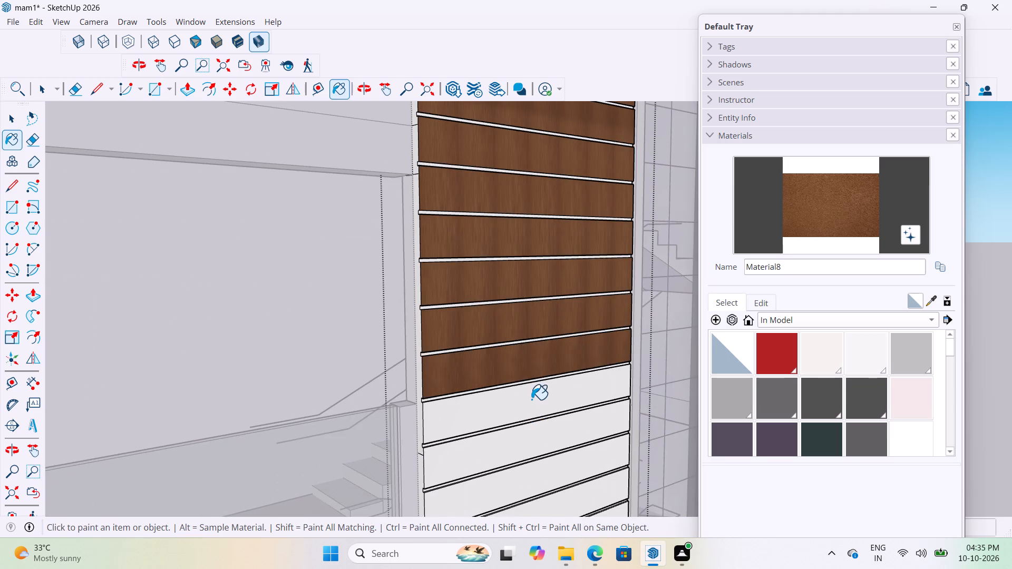
scroll(539, 321, "down", 10)
scroll(540, 385, "up", 11)
left_click(540, 354)
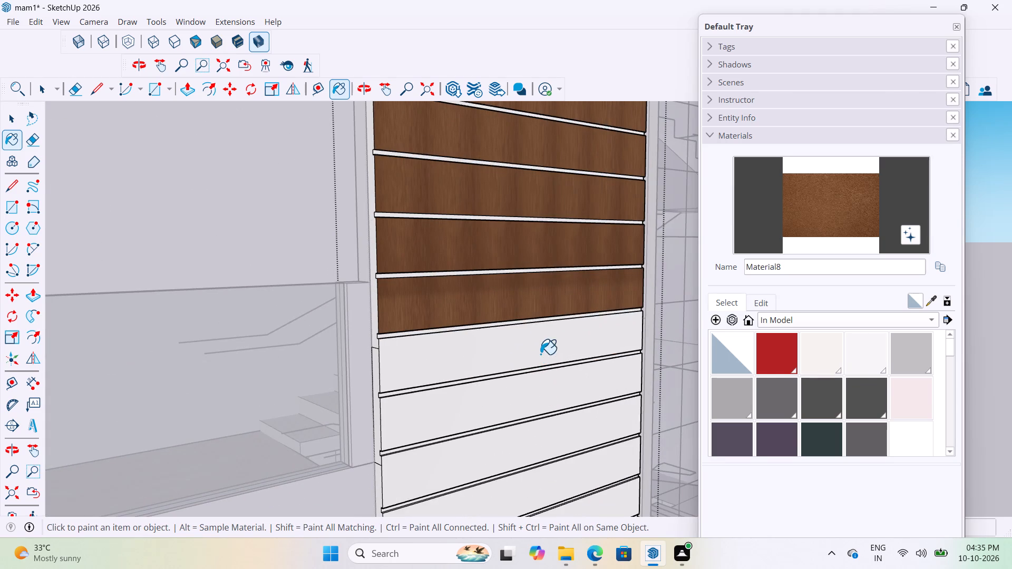
left_click(534, 393)
scroll(578, 290, "down", 10)
scroll(564, 364, "down", 9)
scroll(567, 390, "up", 7)
left_click(570, 388)
left_click(575, 426)
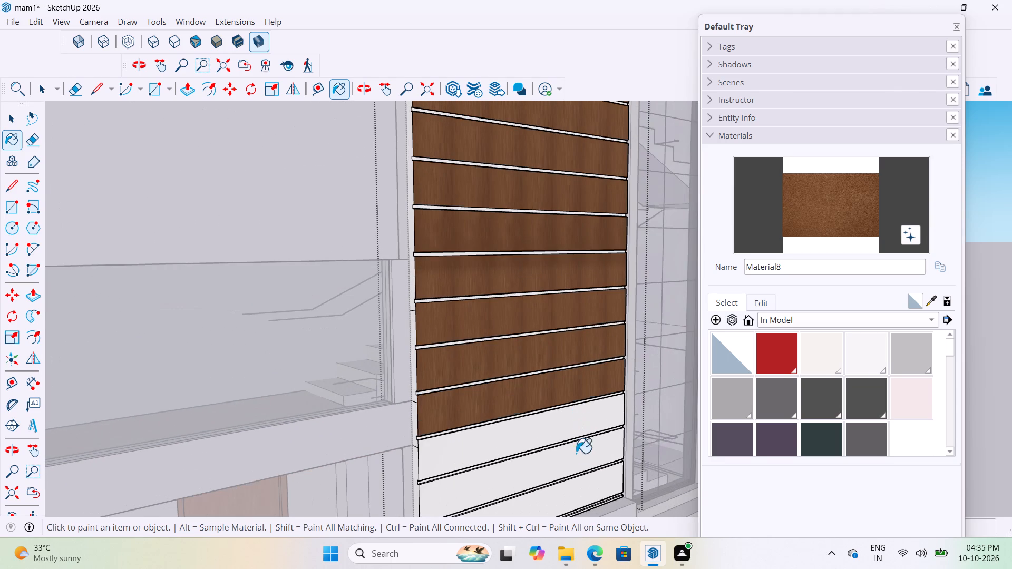
left_click(576, 463)
left_click(586, 496)
Paint the thin strip at the very bottom of the horizontal plank cladding with the brown texture material.
scroll(616, 502, "up", 5)
scroll(562, 381, "down", 4)
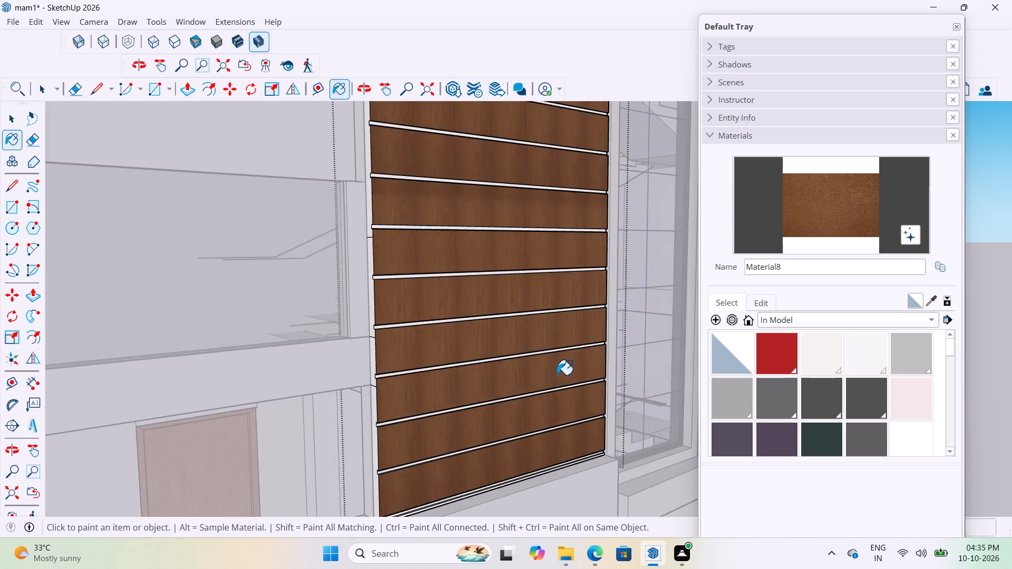
scroll(557, 375, "down", 6)
scroll(571, 436, "up", 12)
middle_click_drag(585, 433, 505, 426)
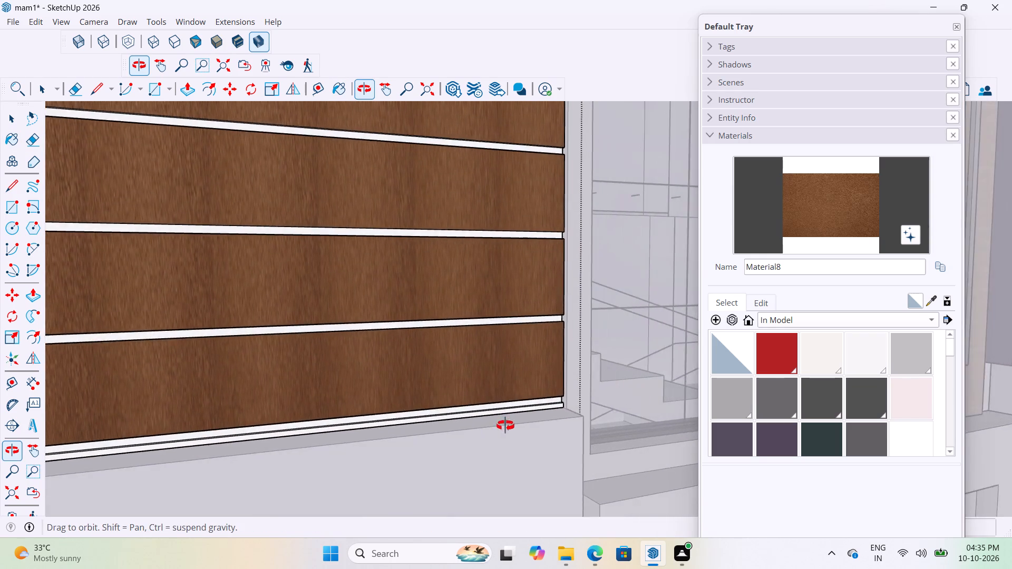
middle_click_drag(505, 426, 530, 425)
scroll(578, 421, "up", 8)
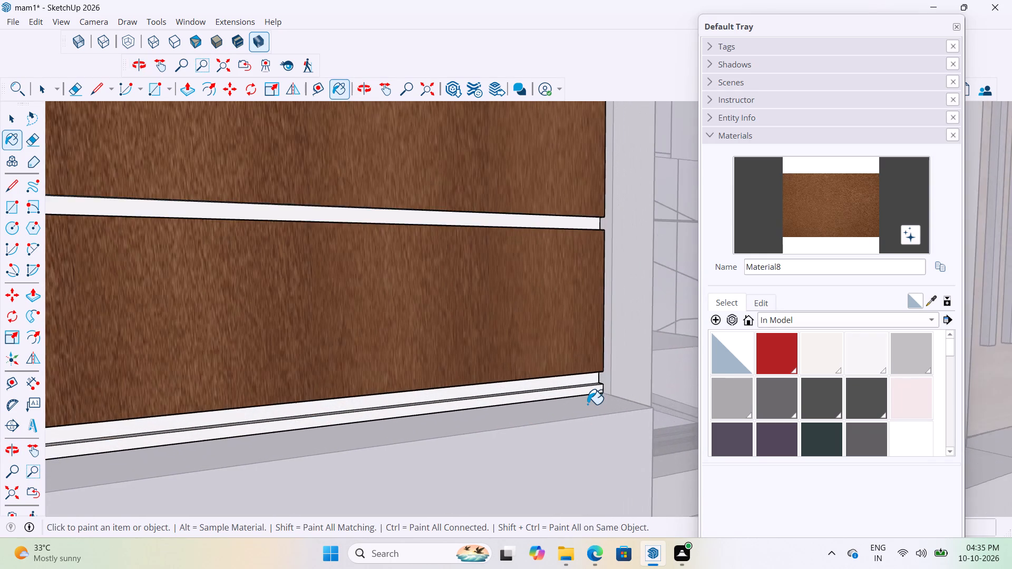
scroll(587, 404, "up", 11)
scroll(574, 382, "down", 4)
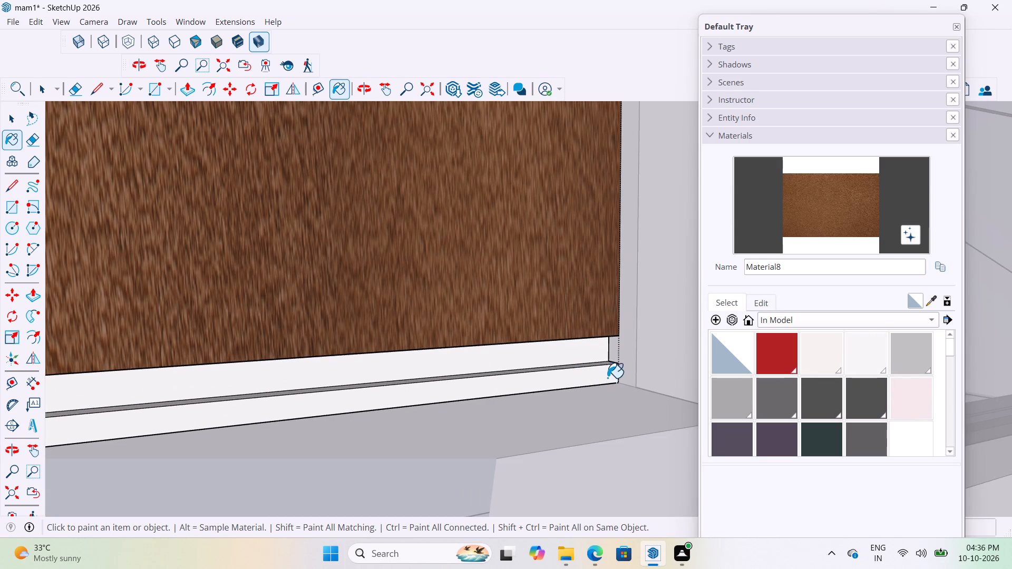
left_click(579, 379)
scroll(607, 361, "down", 19)
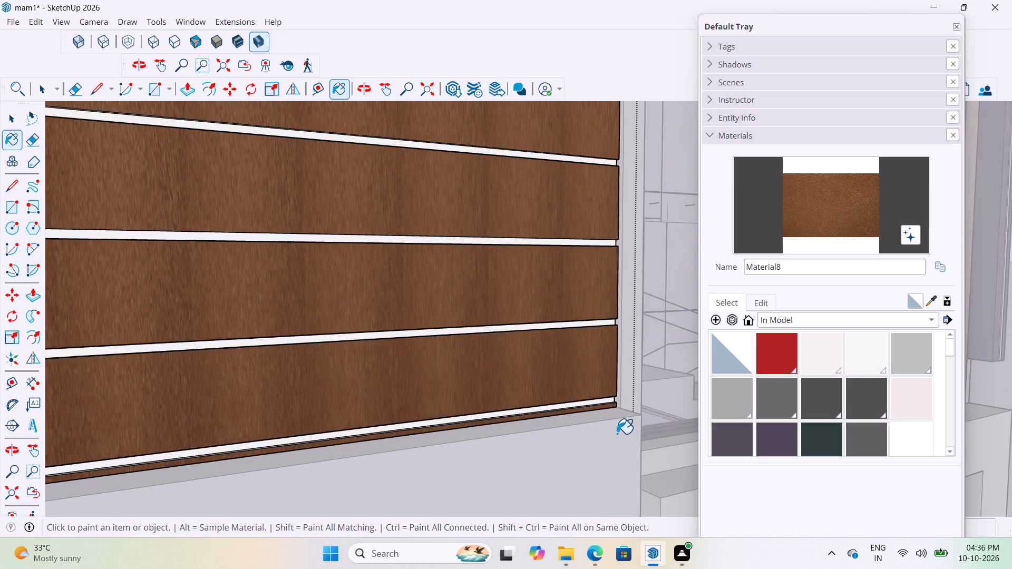
Exit the horizontal plank group and examine the painted planks and the cladding's edge beside the terrace door.
scroll(617, 434, "down", 20)
scroll(617, 434, "down", 4)
scroll(594, 346, "up", 4)
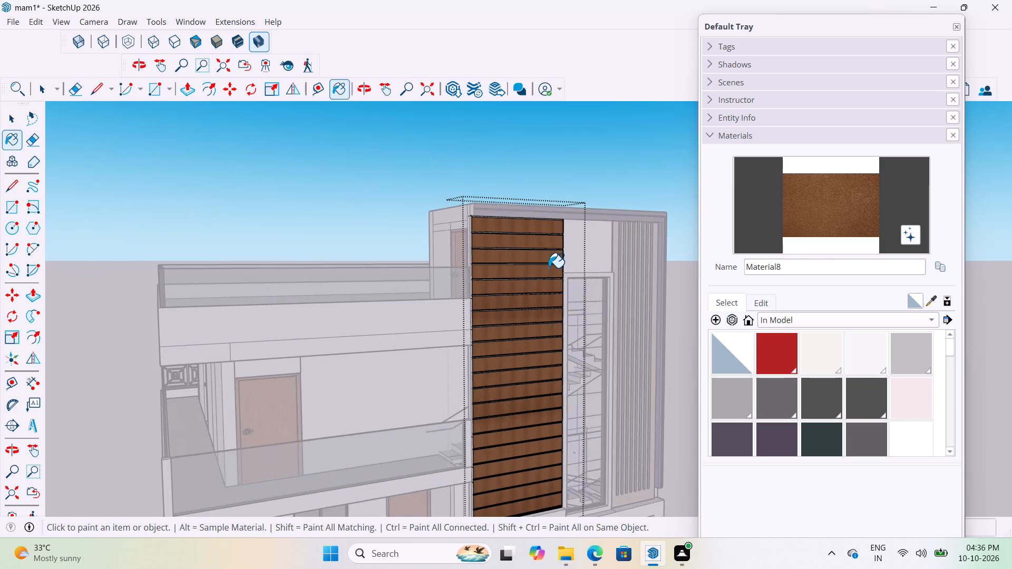
middle_click_drag(548, 268, 595, 286)
scroll(557, 257, "up", 11)
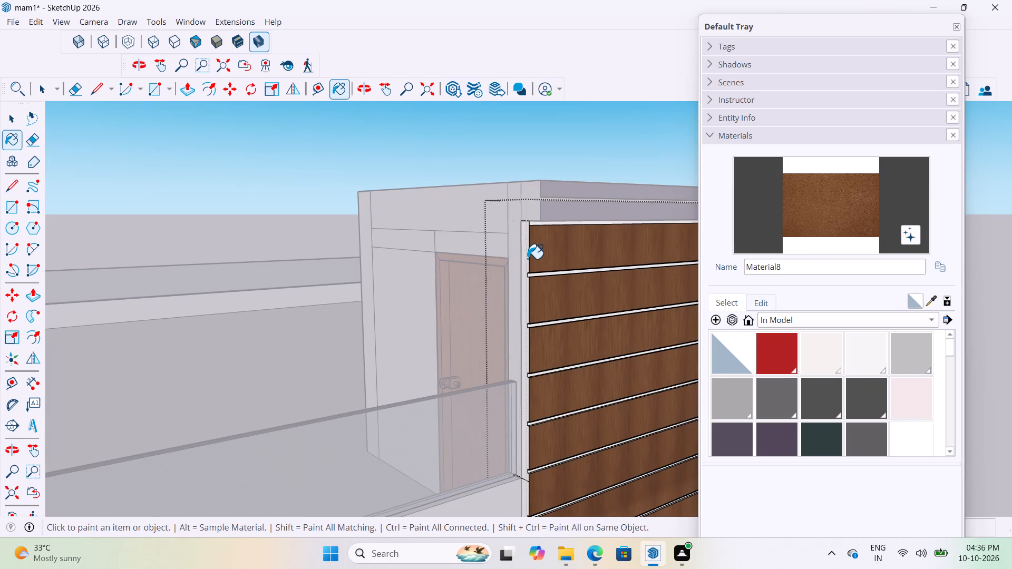
scroll(508, 274, "down", 3)
scroll(533, 269, "up", 7)
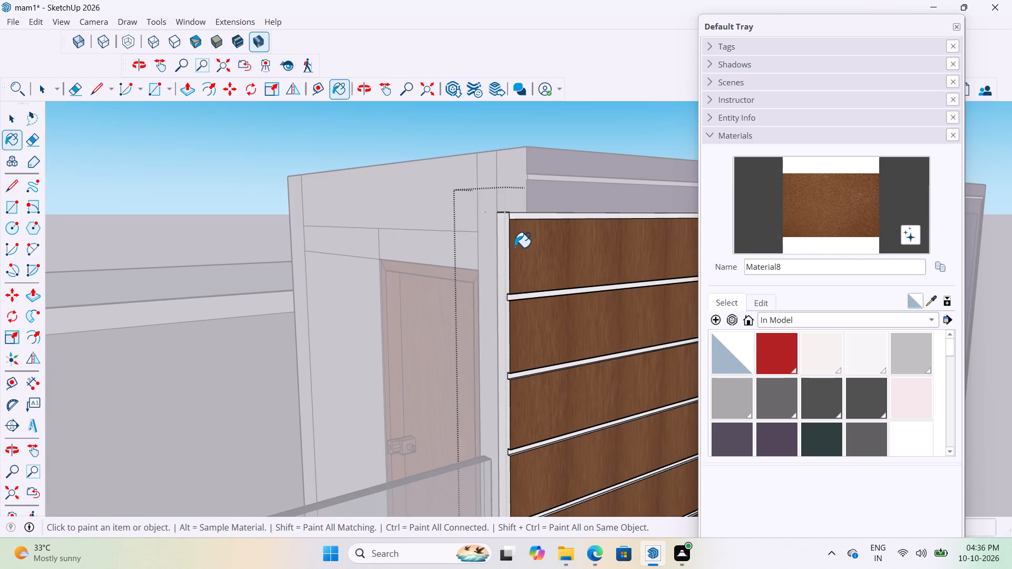
scroll(421, 279, "down", 16)
key("space")
left_click(622, 212)
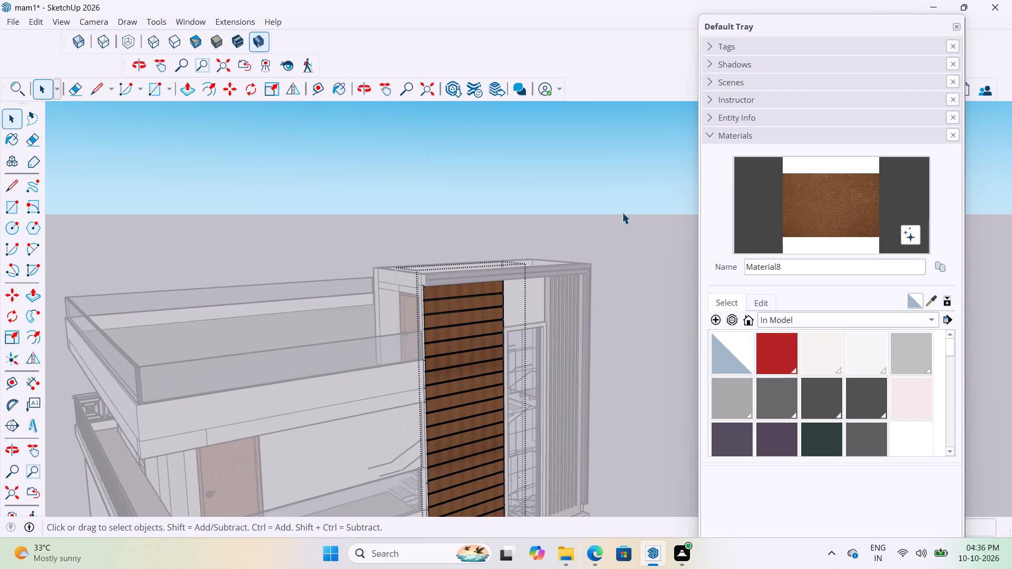
middle_click_drag(582, 323, 459, 321)
scroll(538, 336, "down", 4)
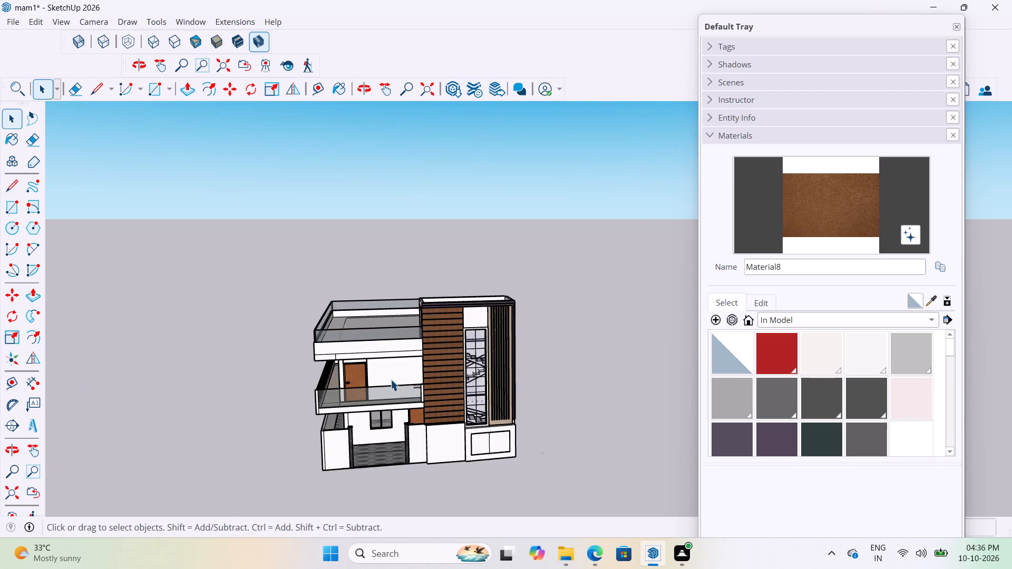
scroll(432, 367, "up", 15)
middle_click_drag(451, 299, 593, 290)
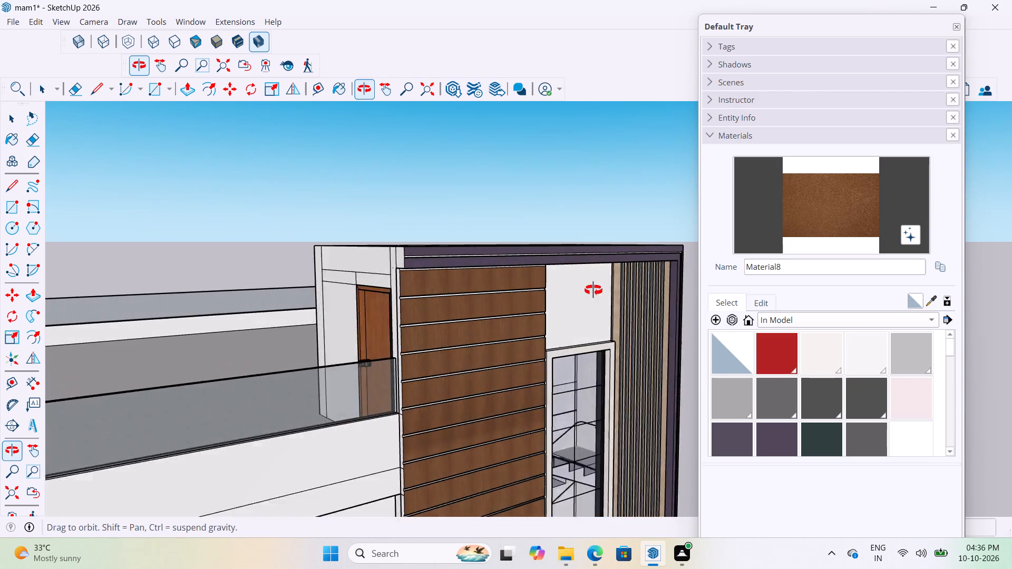
middle_click_drag(593, 290, 633, 292)
scroll(458, 273, "up", 12)
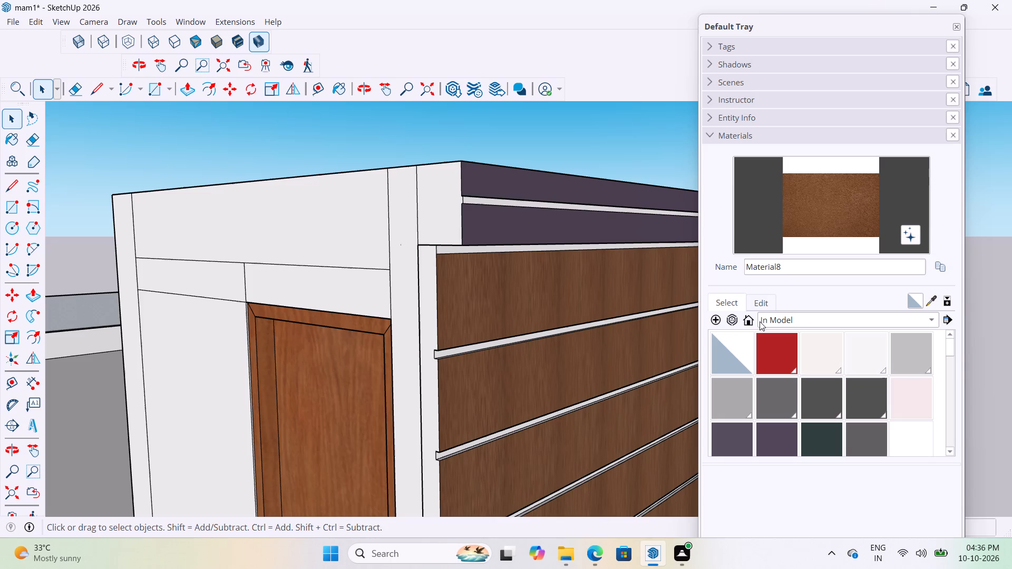
scroll(414, 345, "down", 10)
Reopen the horizontal plank group and paint its grey side face beside the stair window wall with the brown texture material.
middle_click_drag(492, 343, 425, 316)
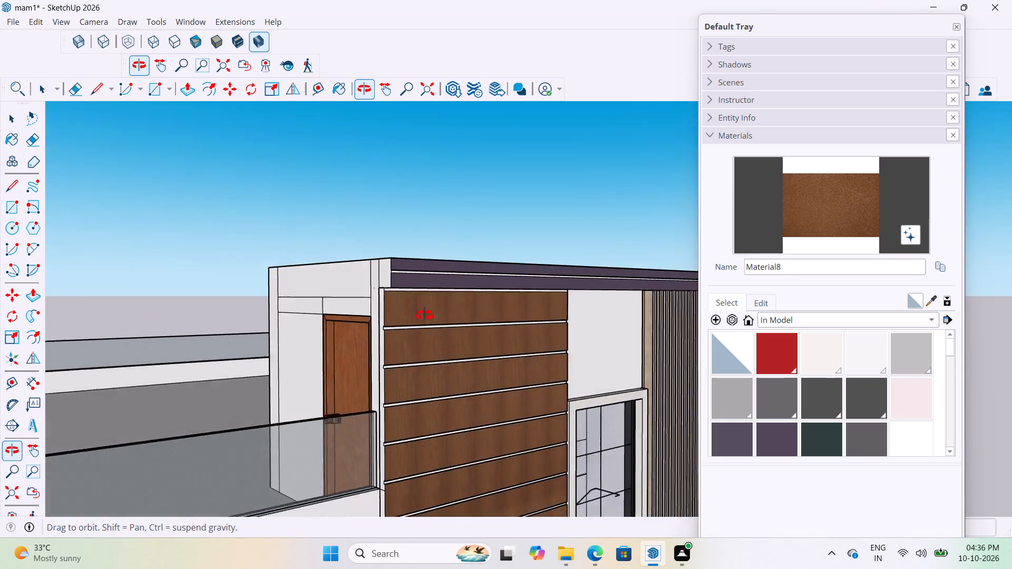
middle_click_drag(425, 316, 296, 367)
scroll(571, 362, "up", 10)
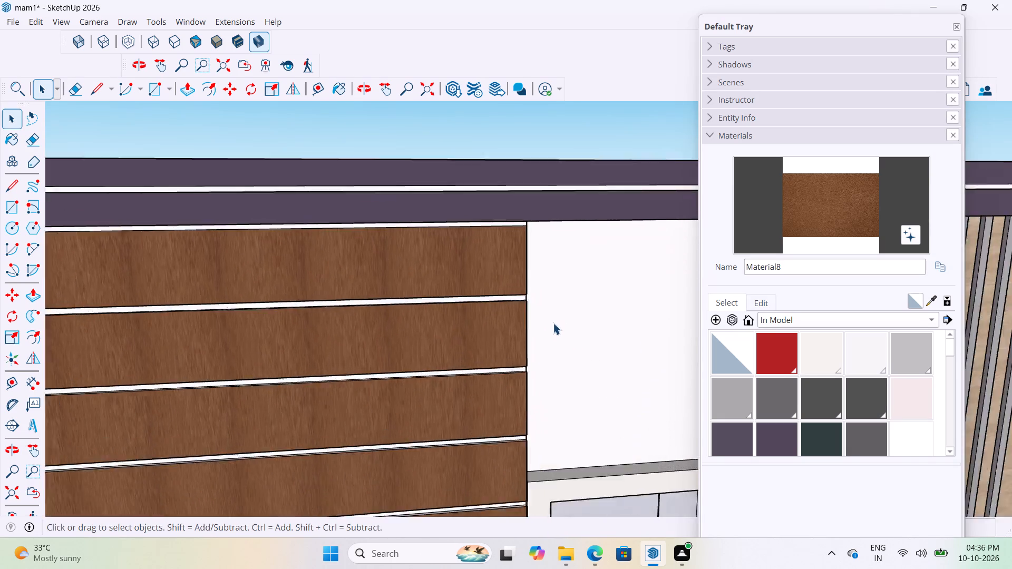
scroll(553, 323, "up", 2)
middle_click_drag(533, 312, 409, 318)
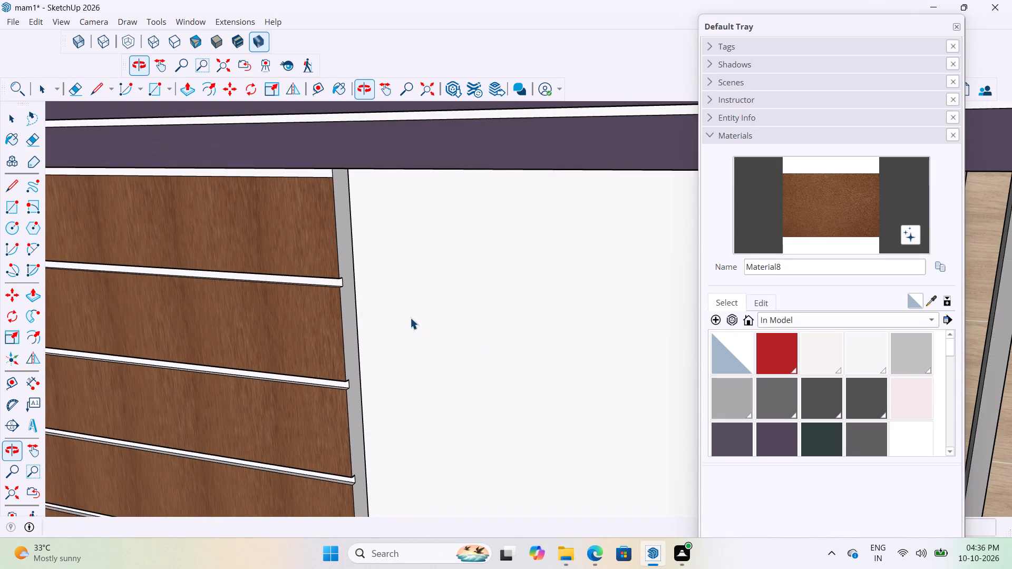
left_click(814, 220)
scroll(339, 250, "up", 3)
key("space")
double_click(343, 236)
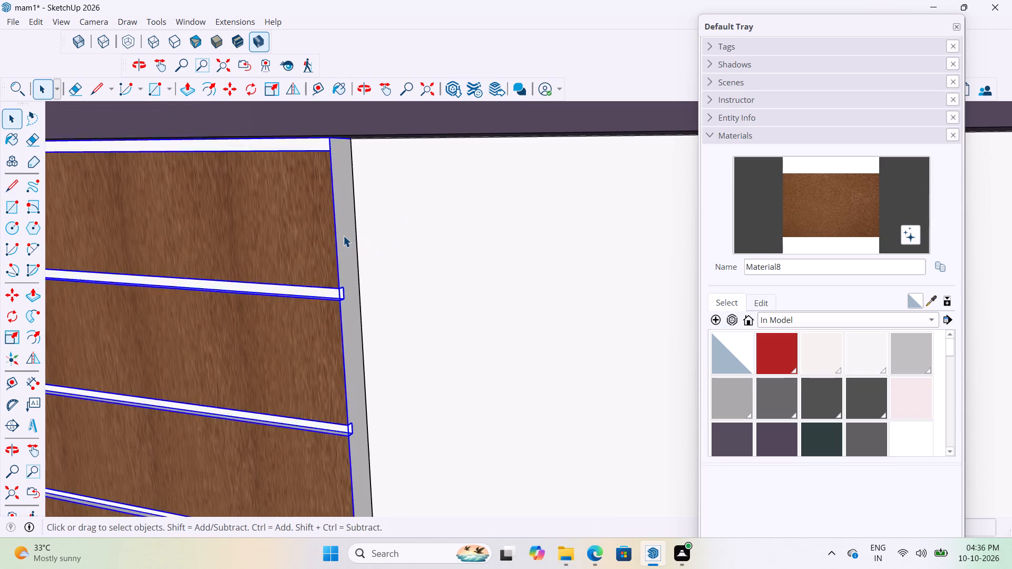
left_click(799, 198)
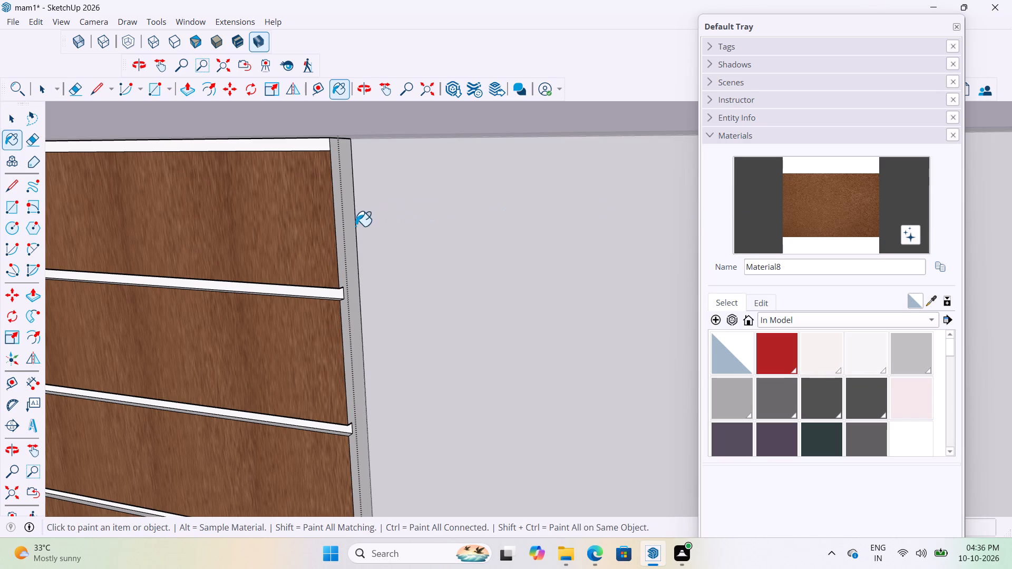
left_click(344, 231)
Paint the plank cladding's opposite side face, beside the terrace door, with the brown texture material.
scroll(504, 220, "down", 11)
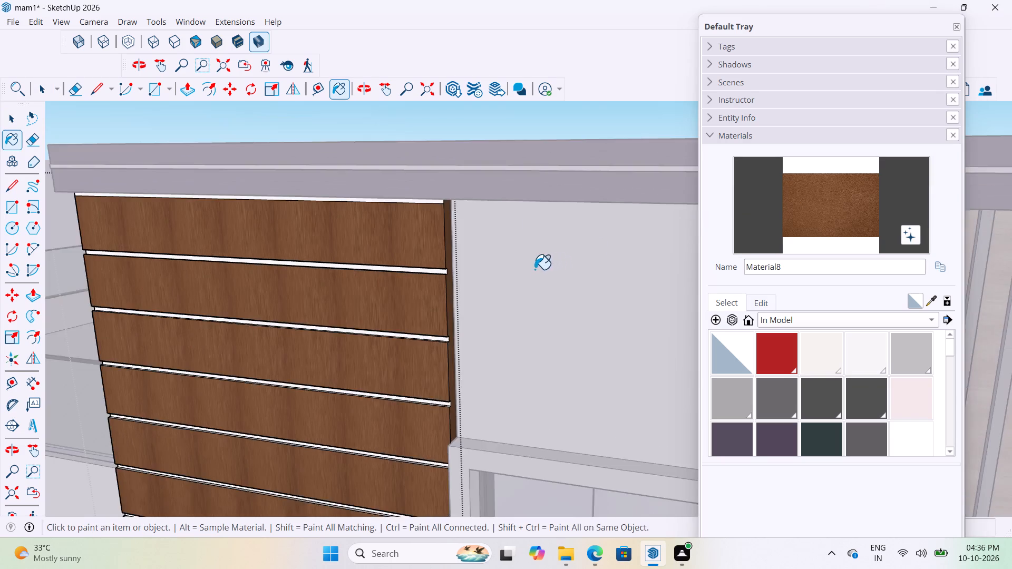
scroll(534, 269, "down", 3)
middle_click_drag(482, 239, 831, 230)
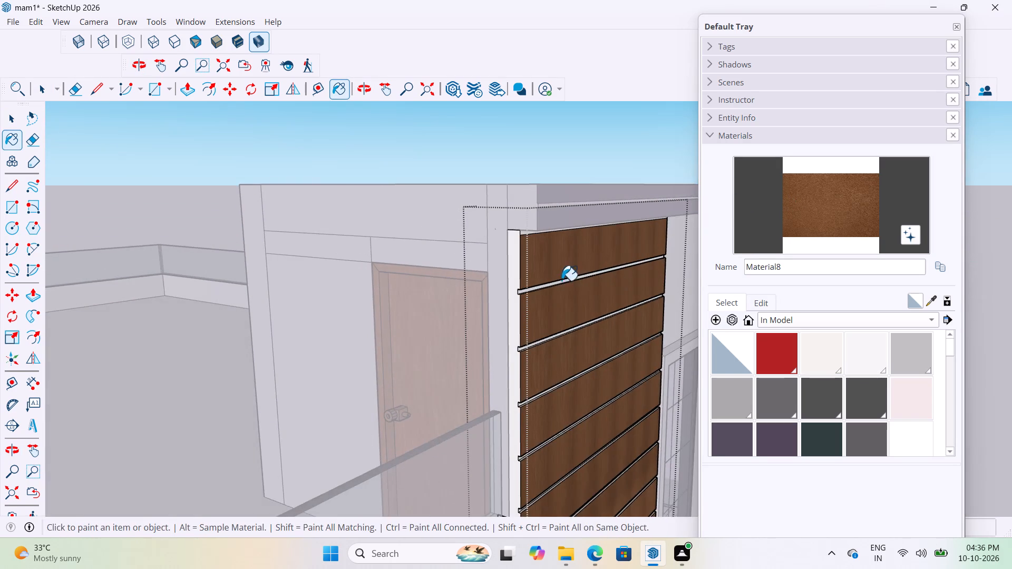
scroll(560, 279, "up", 6)
left_click(480, 257)
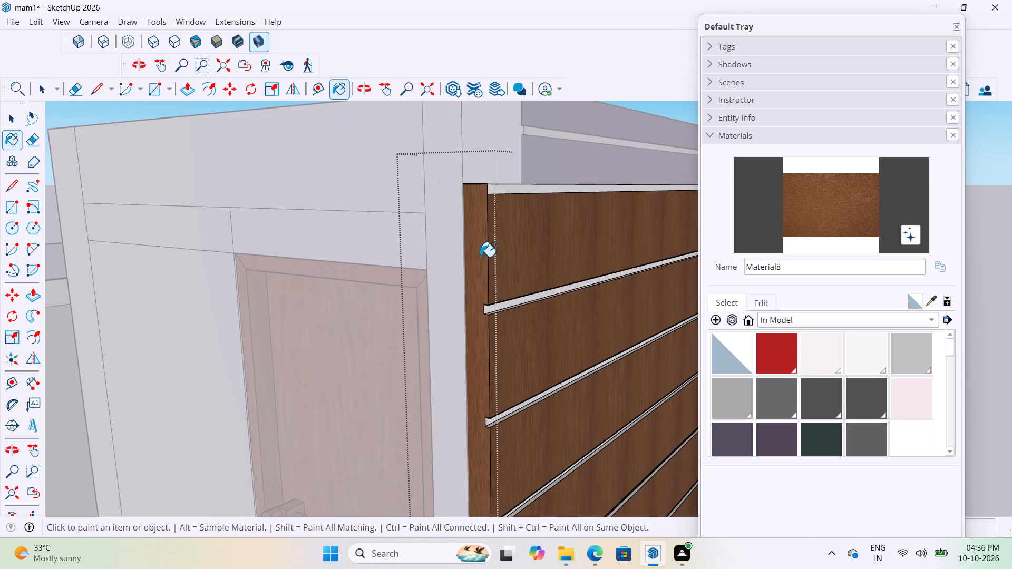
Paint the unpainted sections of the plank cladding's side face beside the terrace parapet with the brown texture material.
scroll(480, 258, "down", 4)
scroll(540, 236, "up", 7)
middle_click_drag(539, 198, 436, 163)
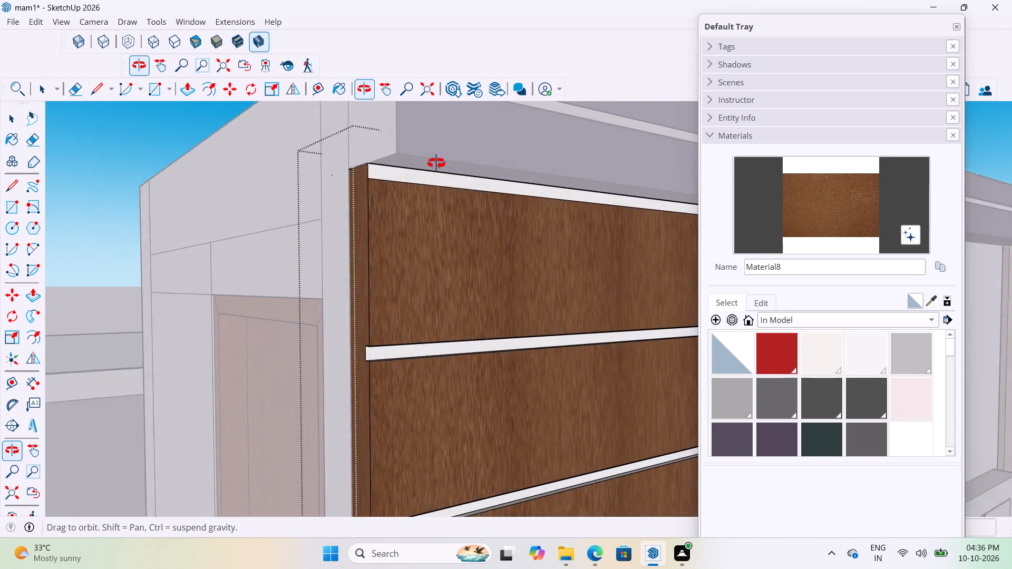
middle_click_drag(436, 163, 416, 168)
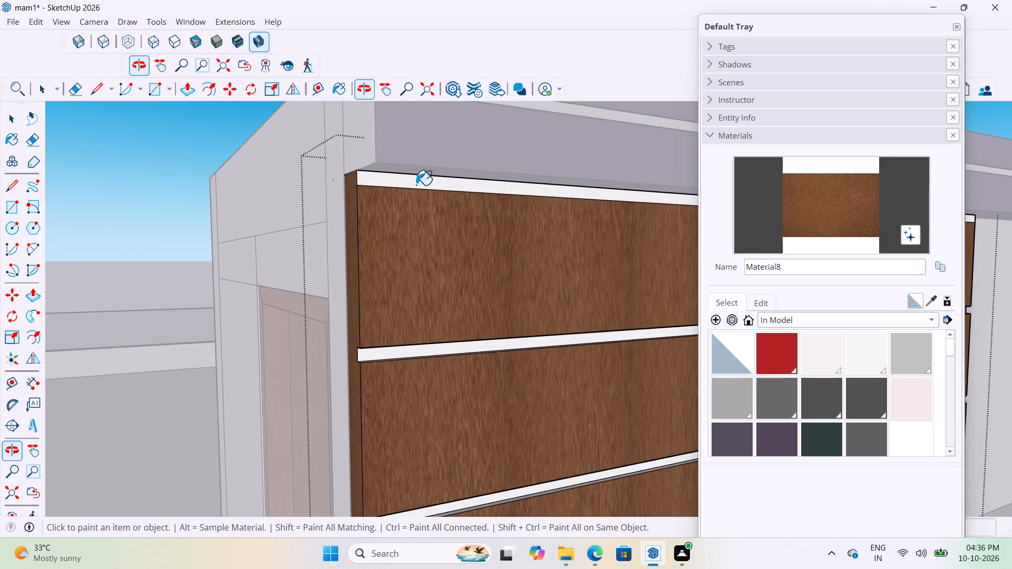
scroll(416, 185, "down", 19)
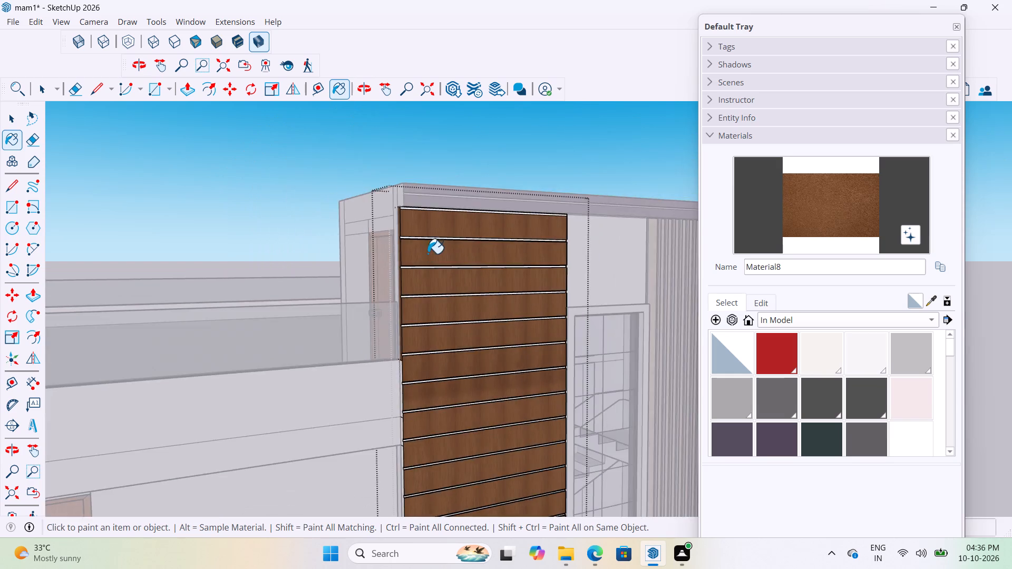
scroll(427, 250, "down", 11)
scroll(450, 339, "up", 8)
middle_click_drag(444, 270, 470, 260)
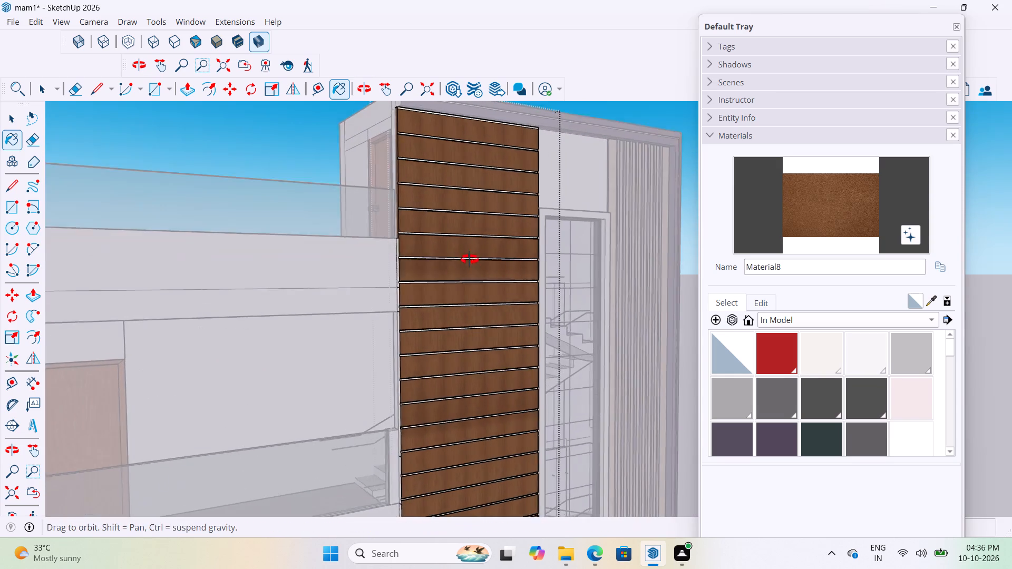
middle_click_drag(470, 260, 509, 262)
scroll(509, 246, "up", 14)
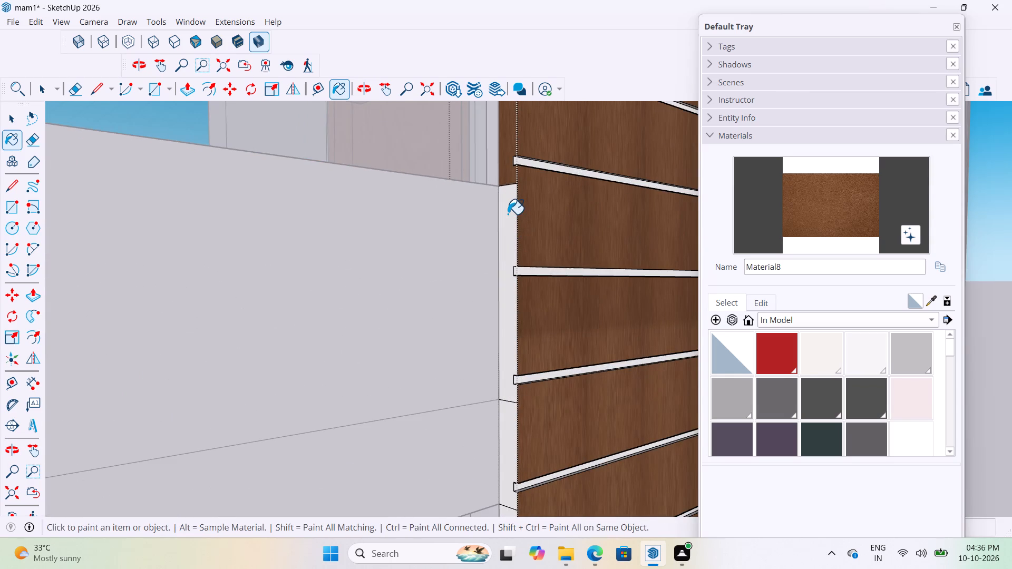
left_click(508, 214)
scroll(532, 190, "down", 5)
left_click(514, 347)
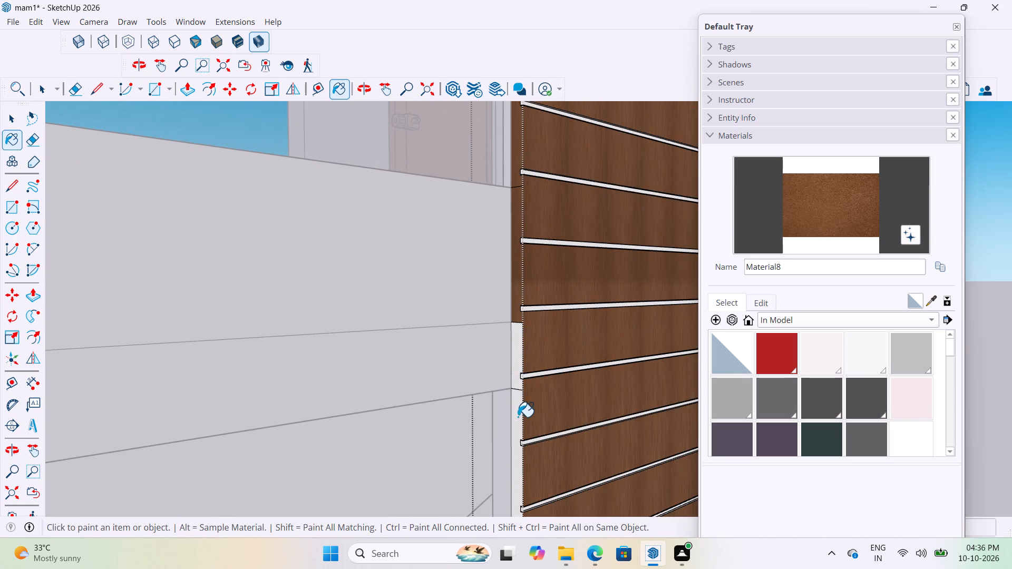
Delete the three short edges crossing the plank cladding's side face along the terrace parapet wall.
key("space")
scroll(521, 347, "up", 6)
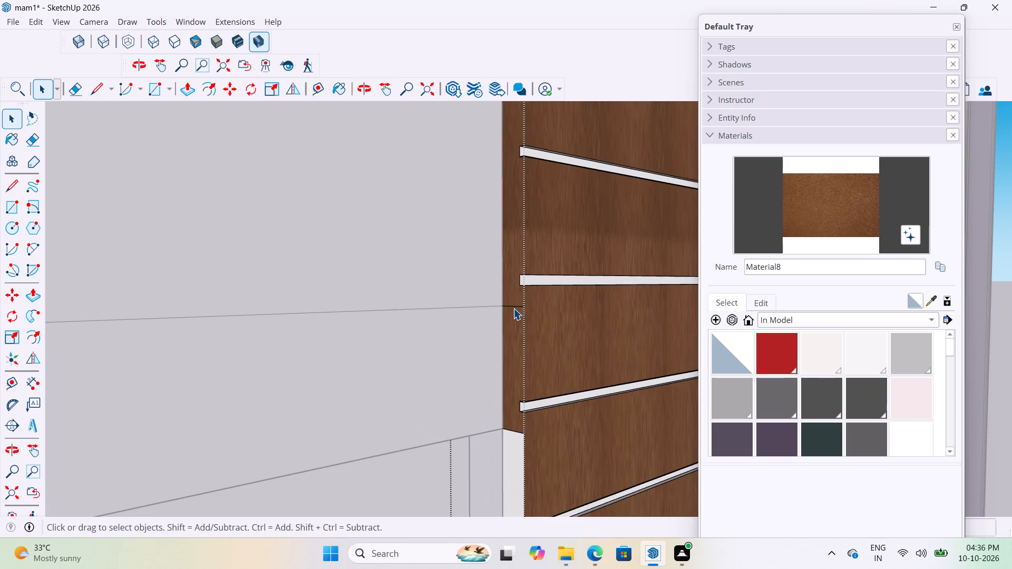
left_click(512, 306)
key("Delete")
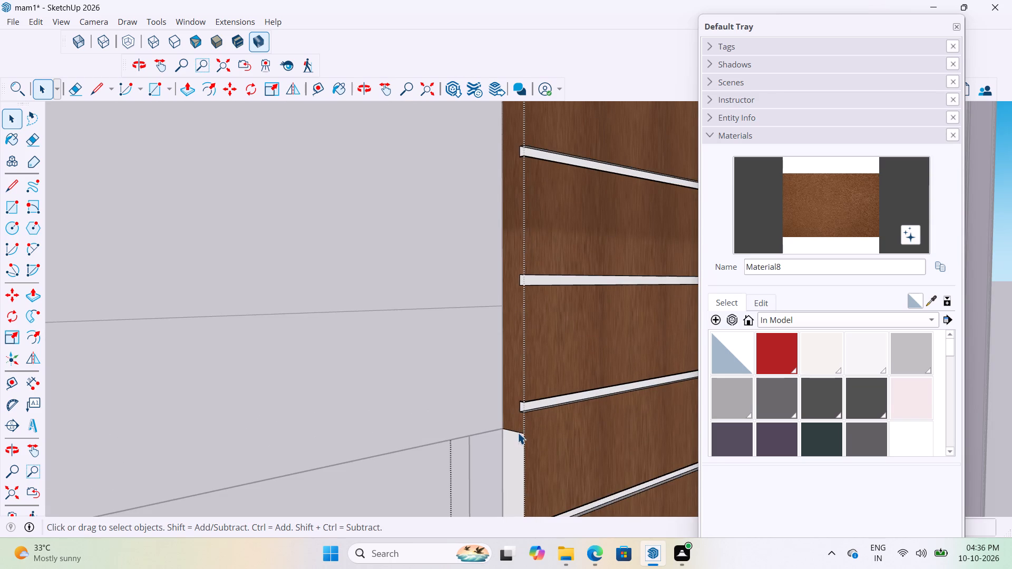
left_click(519, 432)
key("Delete")
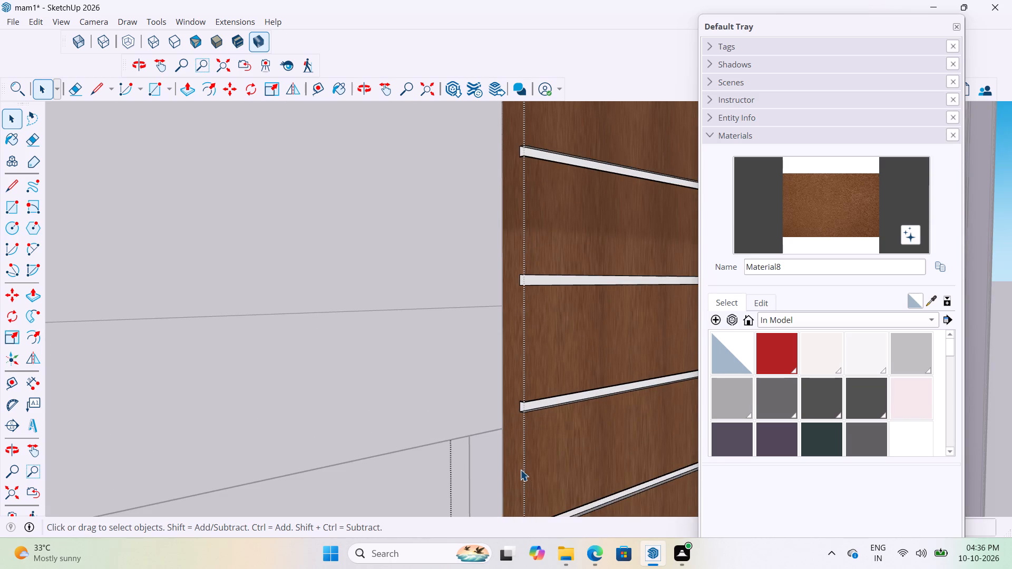
scroll(520, 469, "down", 8)
scroll(512, 283, "up", 6)
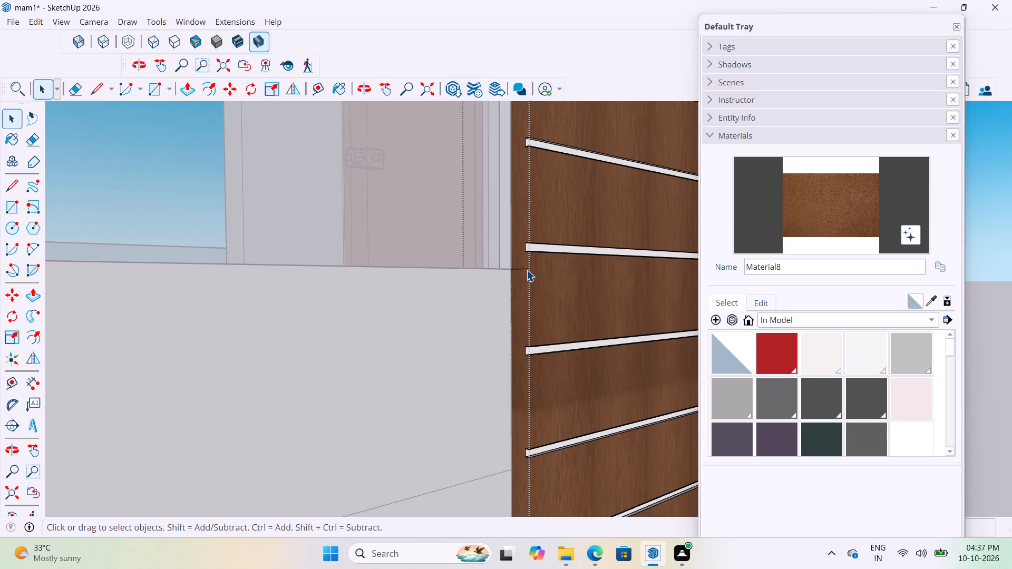
left_click(527, 268)
key("Delete")
Delete the remaining short edges crossing the cladding's side face down by the lower balcony, and exit the plank group.
scroll(540, 323, "down", 4)
scroll(538, 243, "down", 17)
scroll(543, 415, "up", 7)
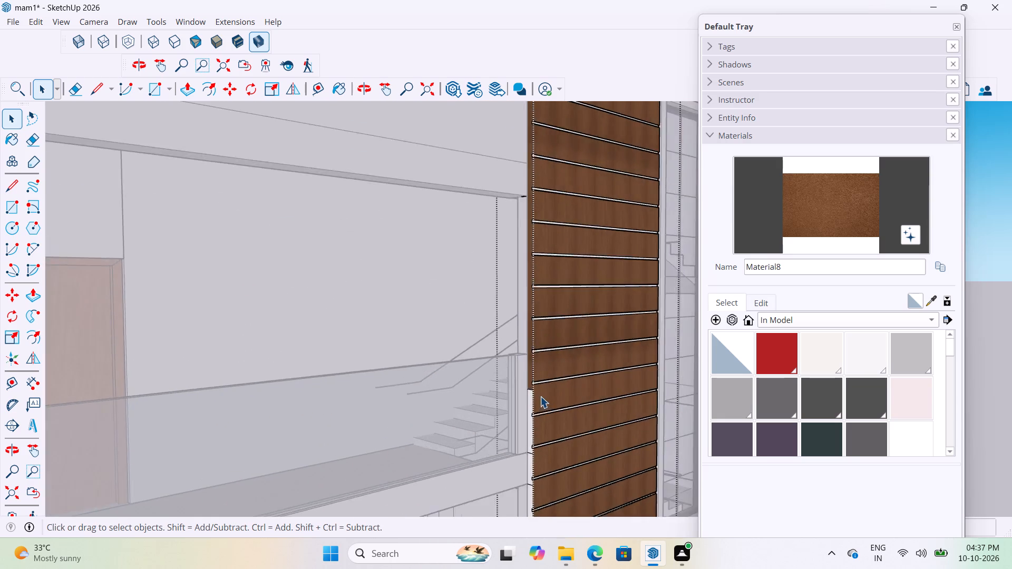
scroll(540, 396, "up", 9)
left_click(515, 379)
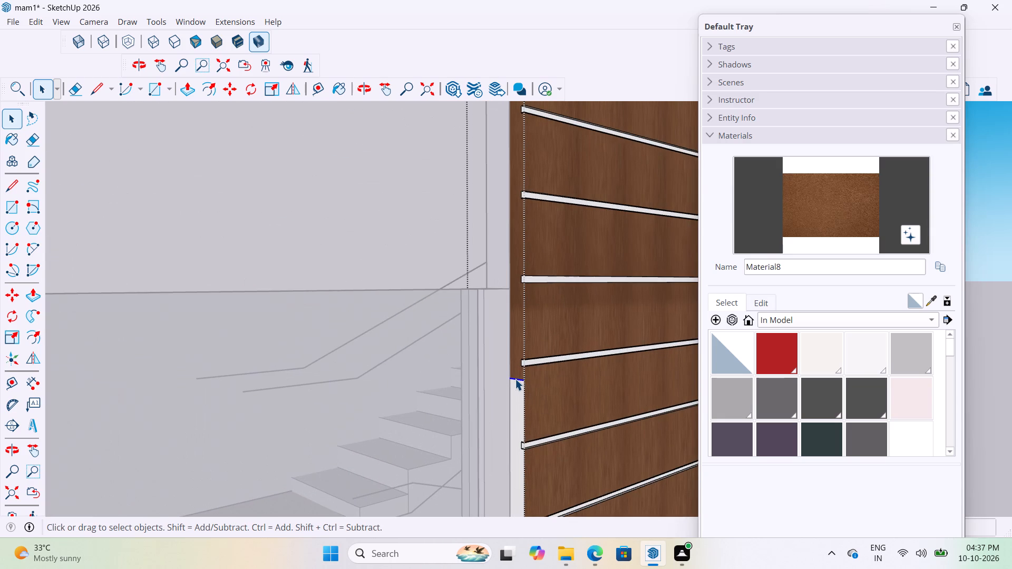
key("Delete")
scroll(521, 372, "down", 11)
scroll(510, 442, "up", 6)
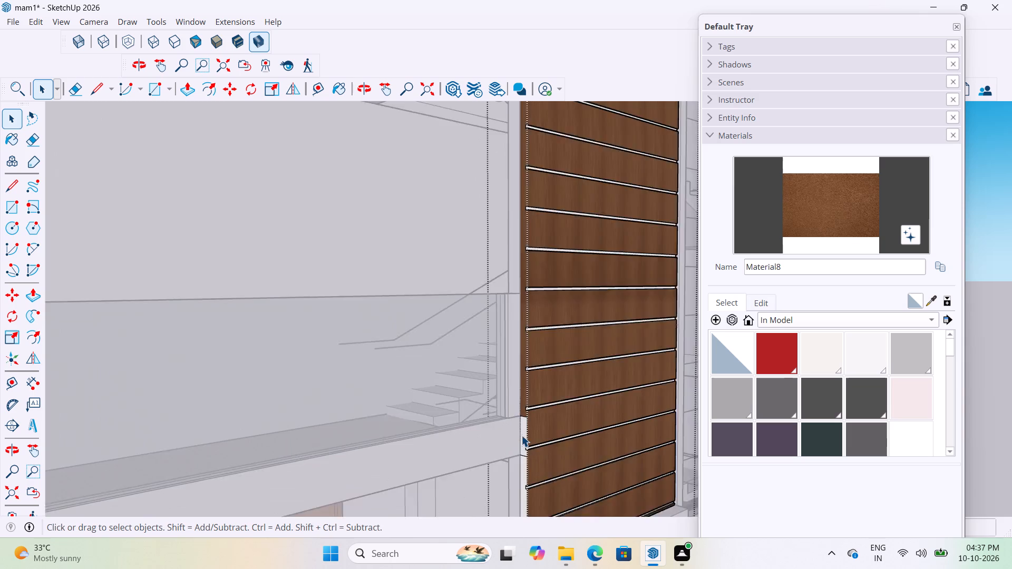
scroll(521, 435, "up", 4)
left_click(528, 479)
key("Delete")
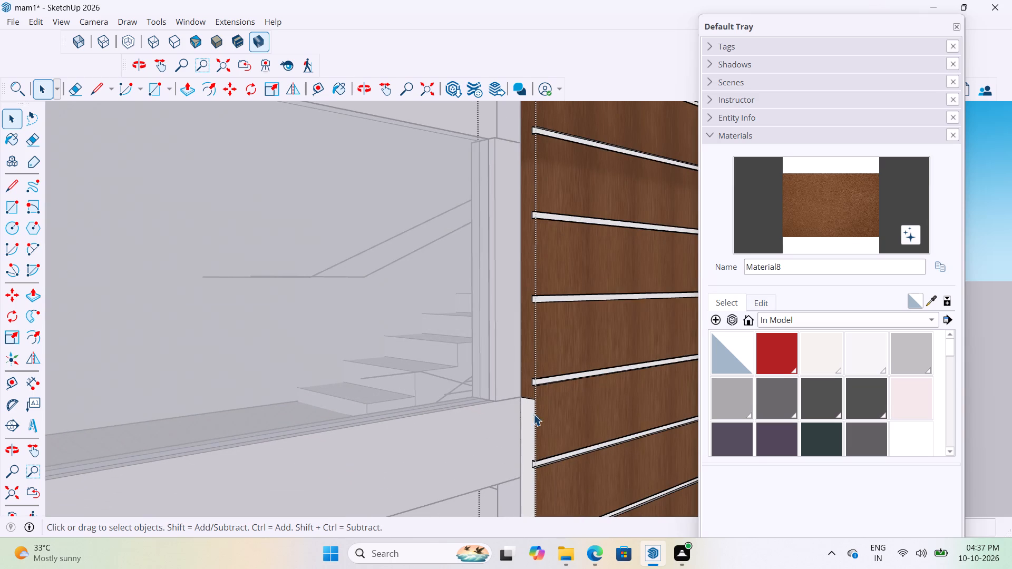
left_click(530, 399)
key("Delete")
scroll(529, 391, "down", 9)
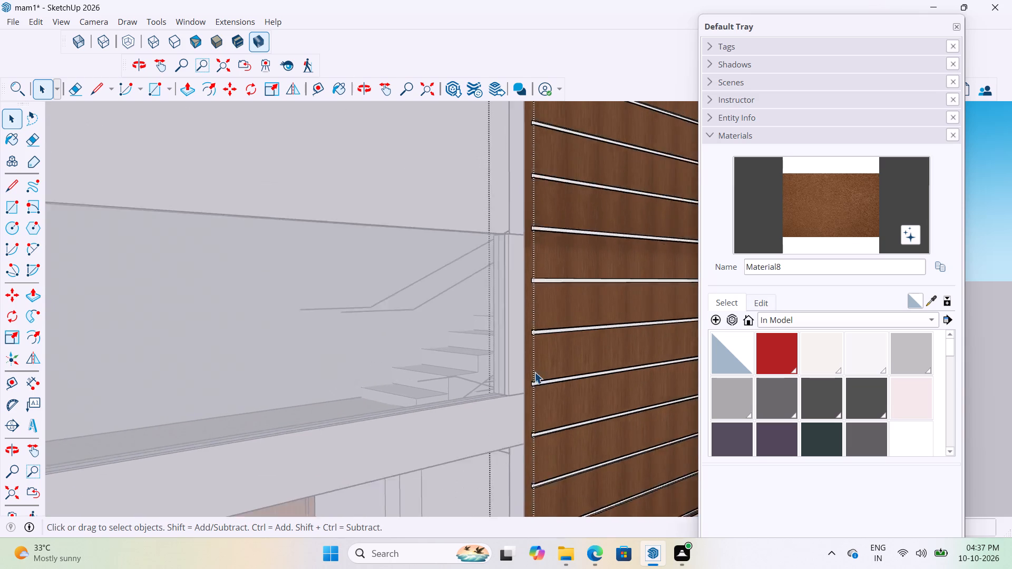
scroll(534, 372, "down", 9)
scroll(537, 422, "up", 12)
scroll(534, 385, "down", 1)
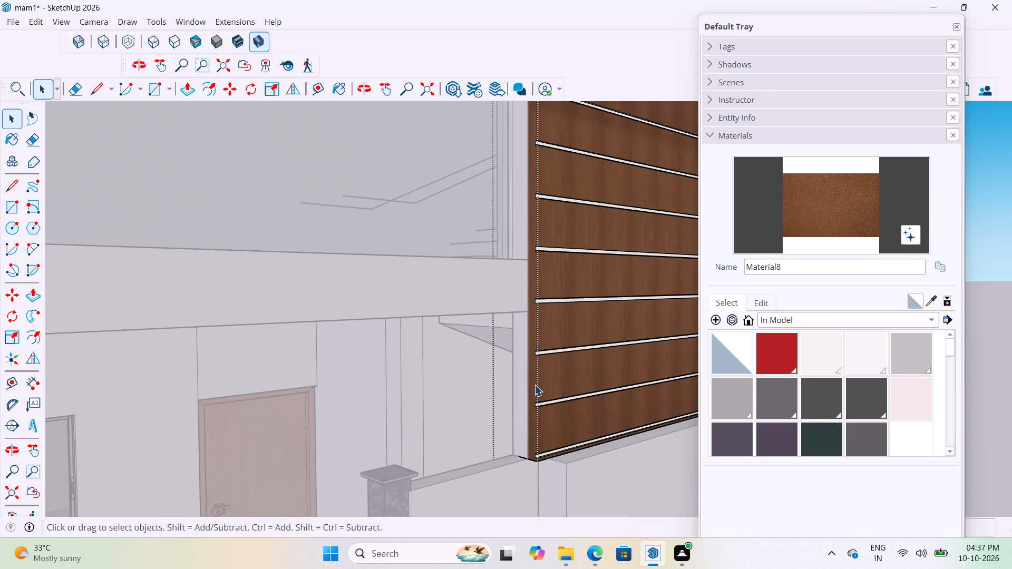
middle_click_drag(534, 385, 442, 423)
scroll(421, 433, "down", 20)
scroll(421, 433, "down", 2)
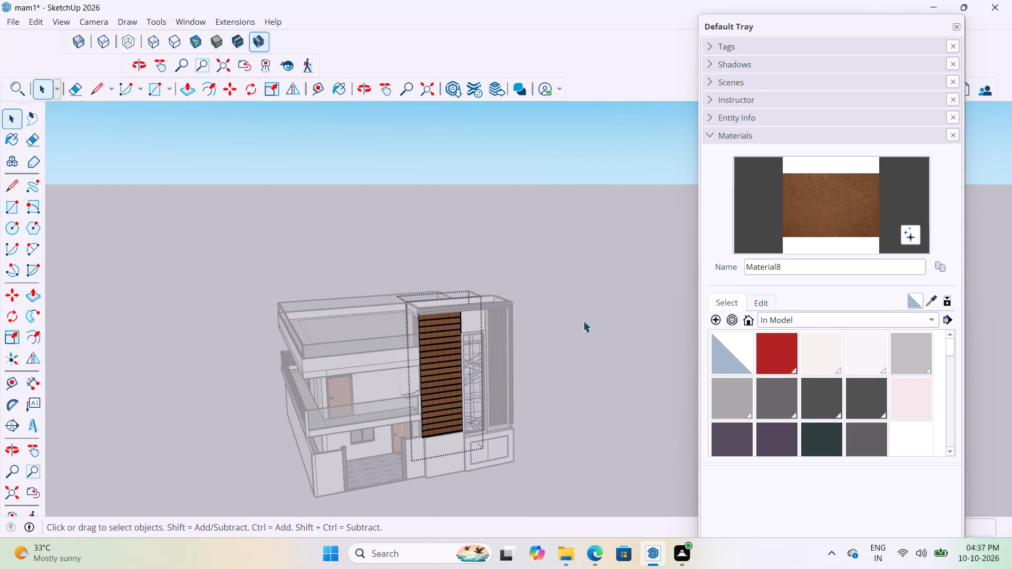
left_click(593, 292)
Examine the stair tower's front around the horizontal planks, stair window and vertical slats.
scroll(442, 352, "up", 9)
middle_click_drag(539, 307, 521, 307)
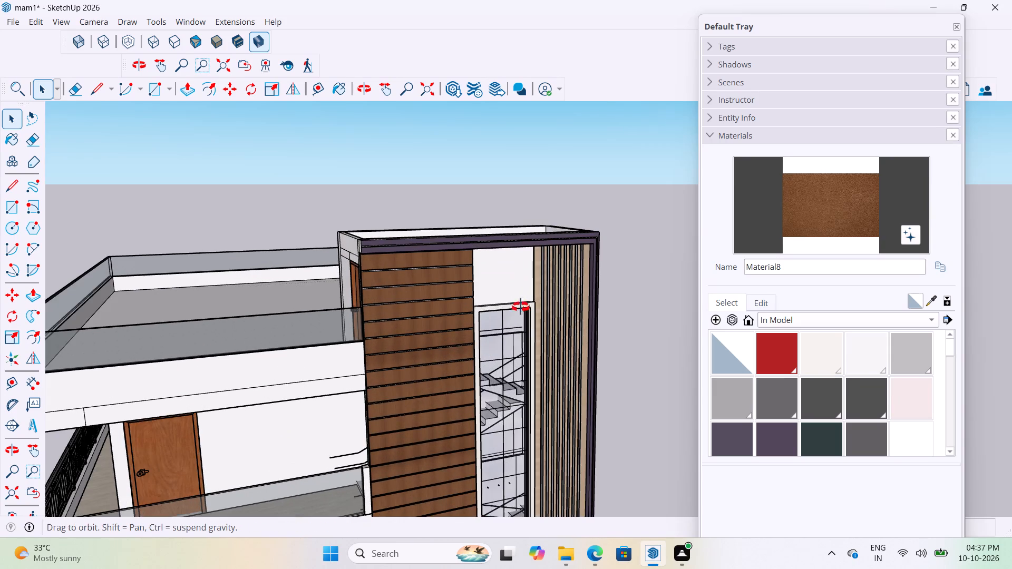
middle_click_drag(521, 307, 451, 328)
scroll(360, 380, "up", 8)
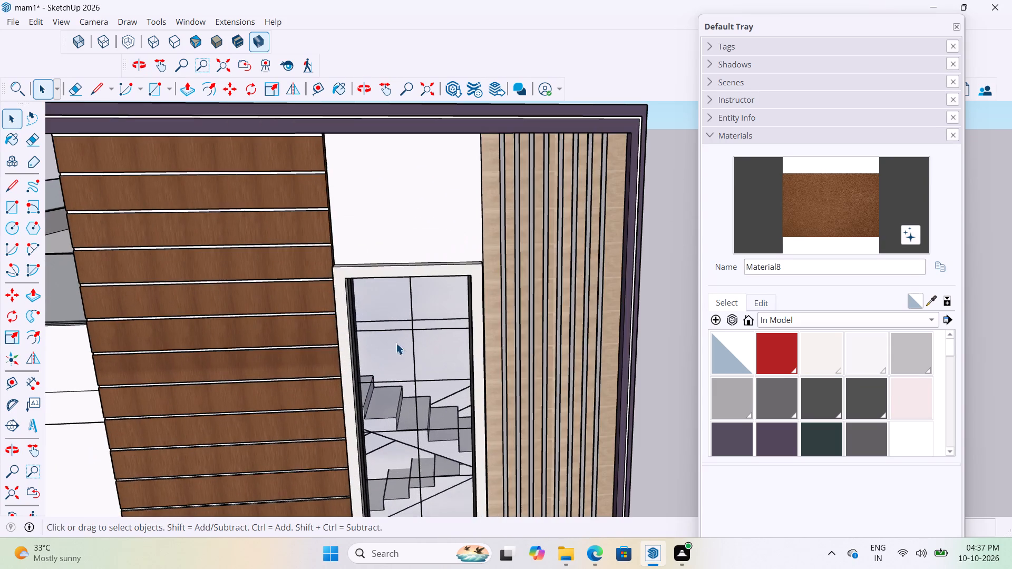
scroll(559, 351, "down", 3)
scroll(509, 313, "up", 2)
scroll(581, 276, "up", 1)
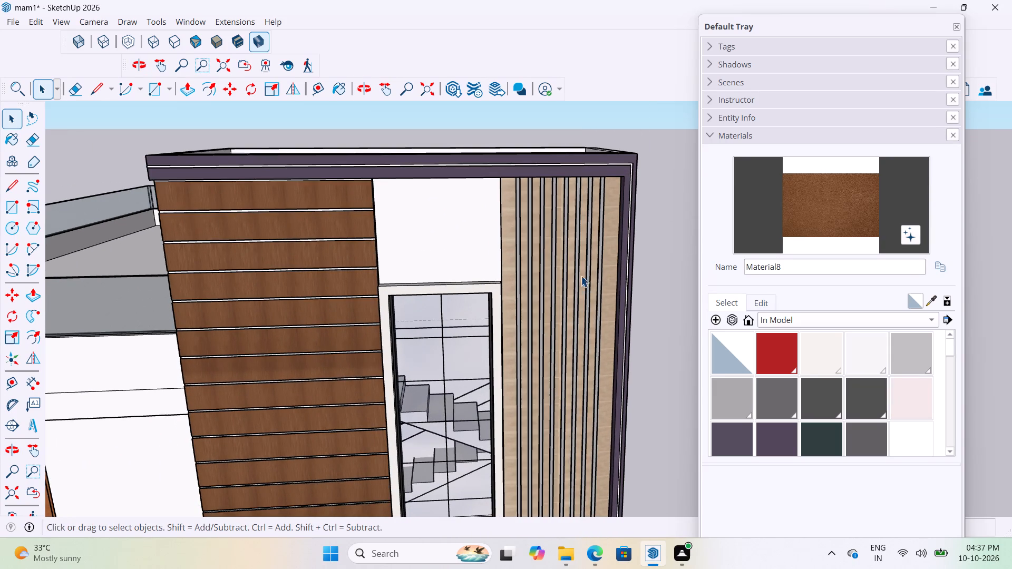
scroll(581, 276, "up", 3)
scroll(581, 276, "down", 5)
scroll(381, 308, "up", 4)
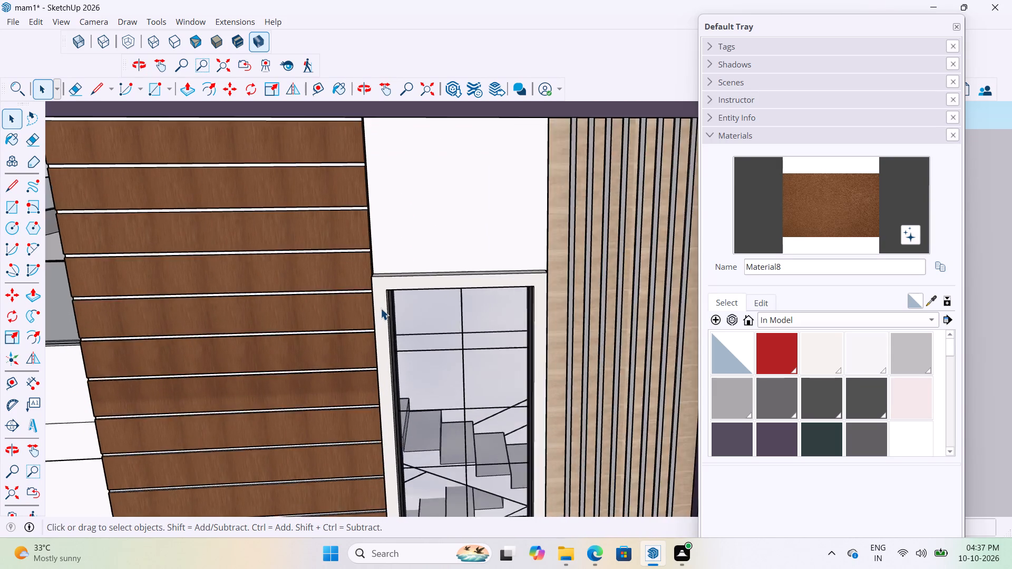
scroll(381, 308, "up", 5)
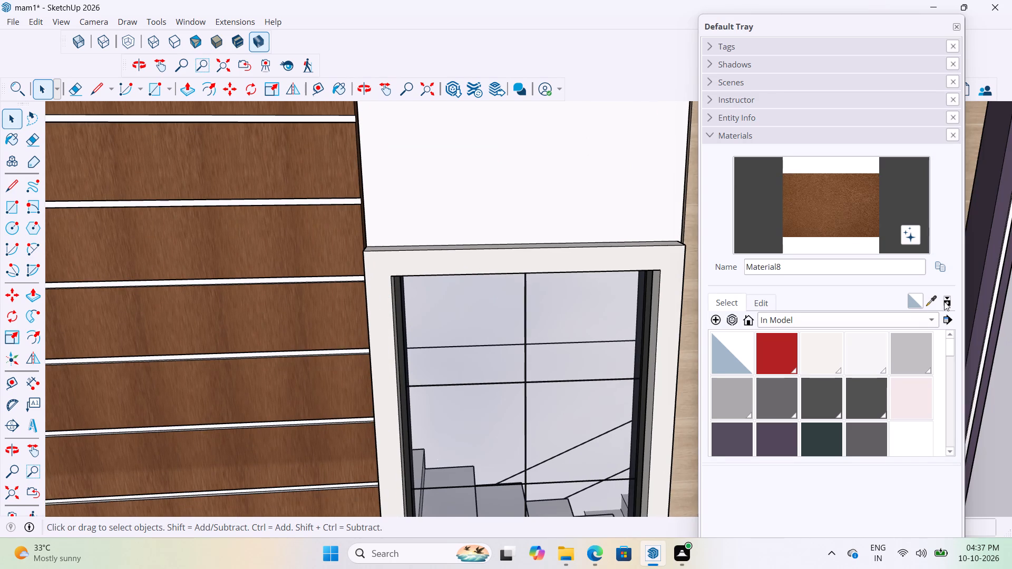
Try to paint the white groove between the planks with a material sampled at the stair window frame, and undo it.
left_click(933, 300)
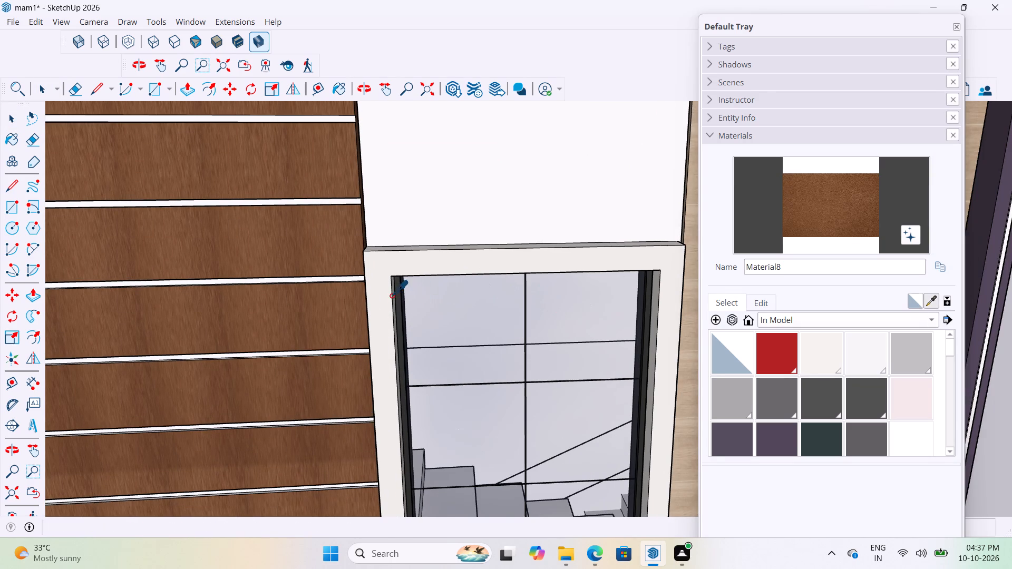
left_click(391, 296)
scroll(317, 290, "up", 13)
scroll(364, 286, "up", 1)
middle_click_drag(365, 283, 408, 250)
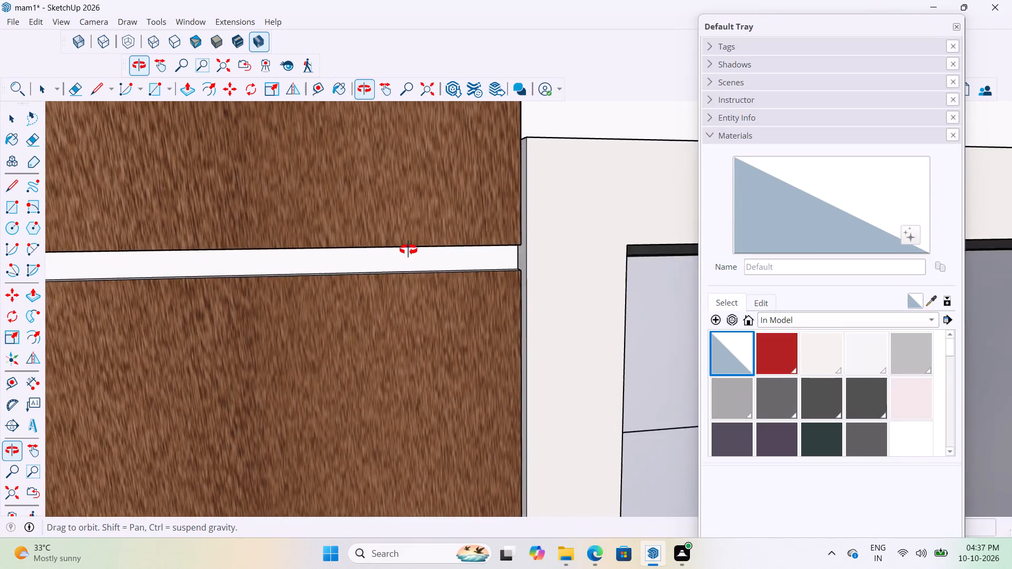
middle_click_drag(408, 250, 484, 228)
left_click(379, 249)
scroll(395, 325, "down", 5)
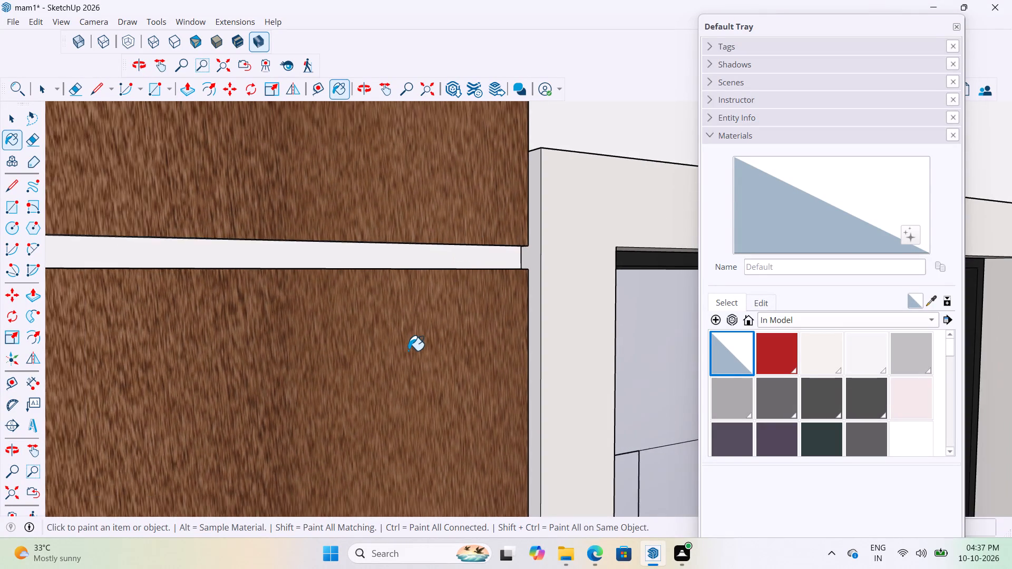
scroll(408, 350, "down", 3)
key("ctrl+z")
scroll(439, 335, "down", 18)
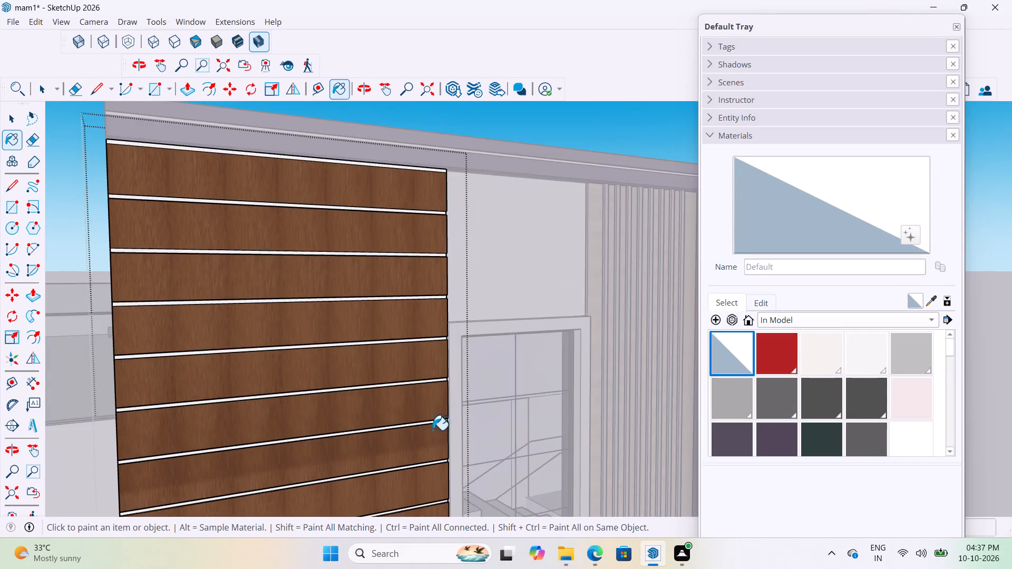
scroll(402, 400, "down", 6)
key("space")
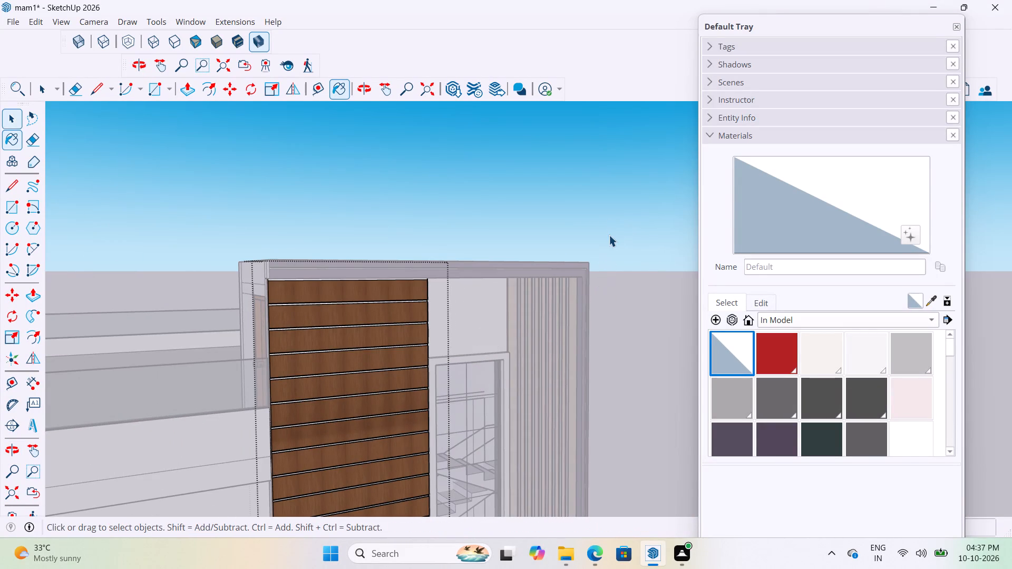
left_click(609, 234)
Sample the 0113 AP L161 ABSOLUTE WHITE material from the stair window's frame.
scroll(490, 380, "up", 10)
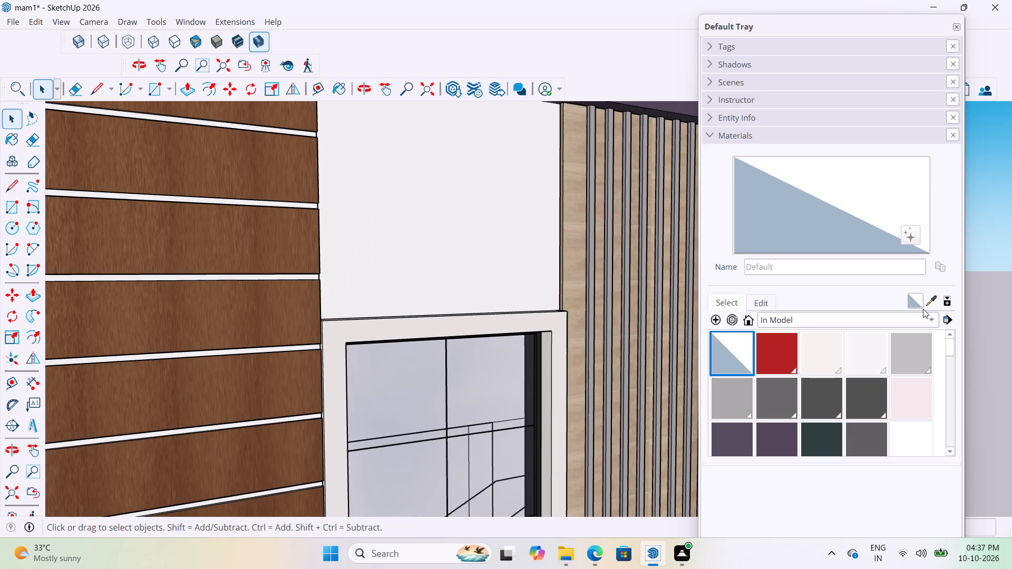
left_click(930, 302)
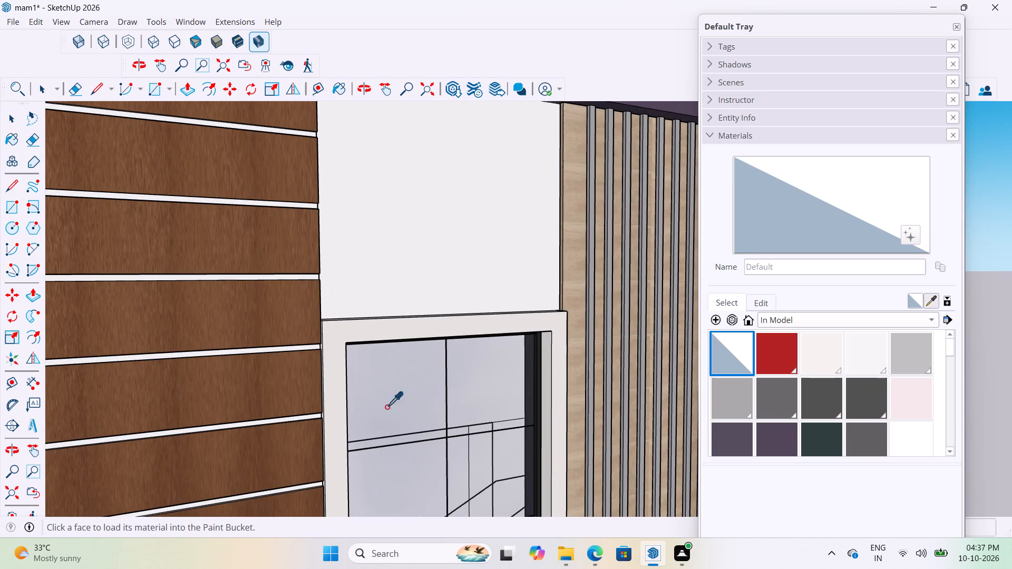
scroll(359, 397, "up", 5)
left_click(320, 367)
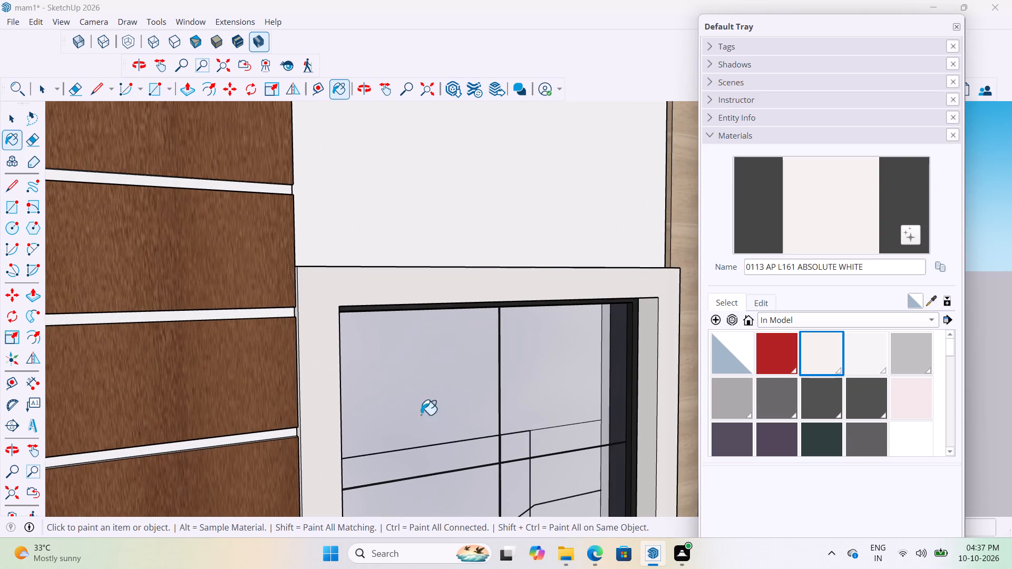
scroll(426, 448, "down", 20)
scroll(426, 448, "down", 1)
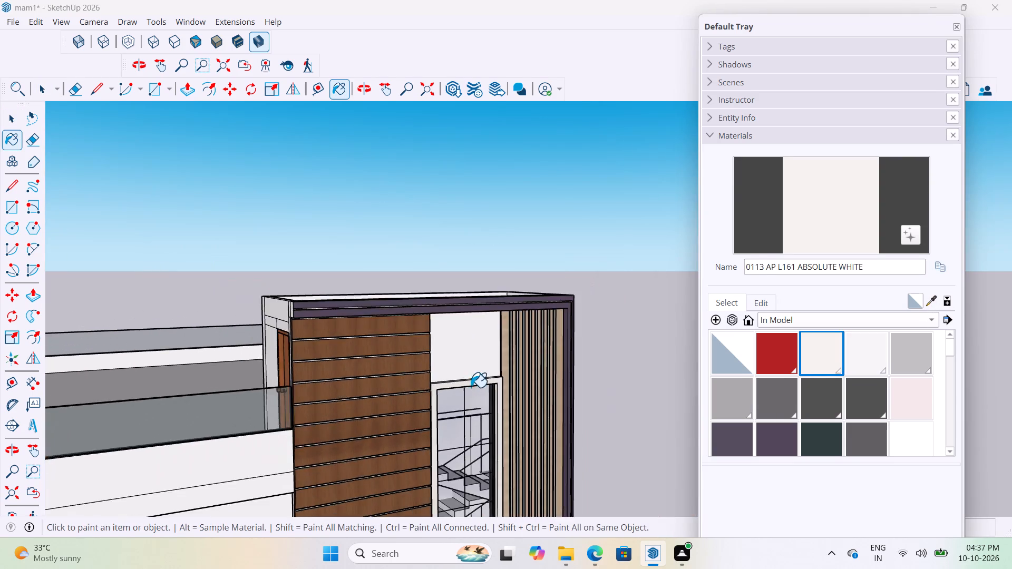
scroll(471, 387, "down", 6)
key("space")
left_click(602, 286)
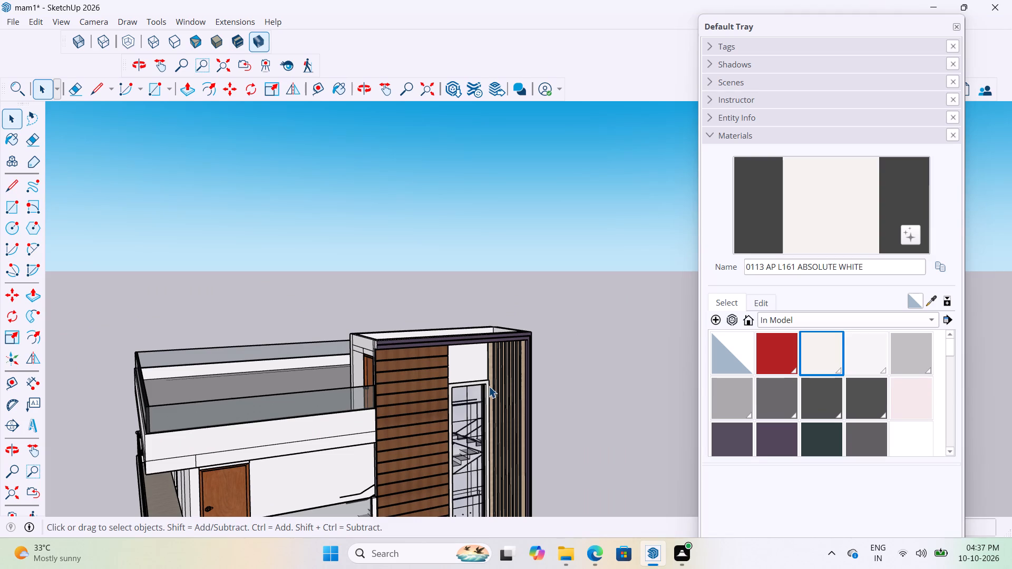
Examine the stair tower's roof edge, purple bands and the top of the horizontal plank cladding.
scroll(467, 358, "down", 7)
middle_click_drag(546, 422, 420, 453)
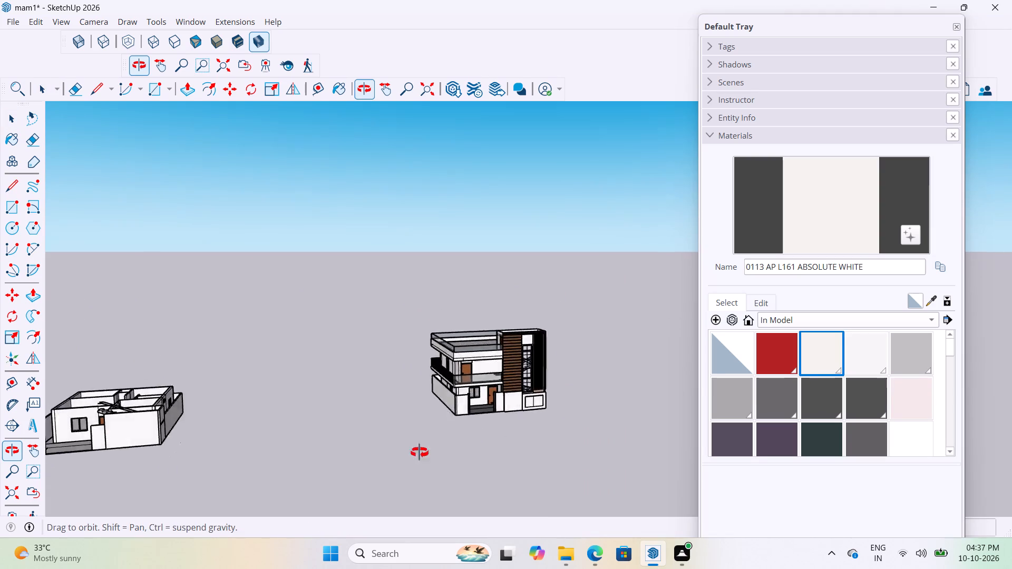
middle_click_drag(420, 453, 355, 468)
scroll(496, 371, "up", 20)
scroll(496, 371, "up", 1)
middle_click_drag(488, 344, 714, 289)
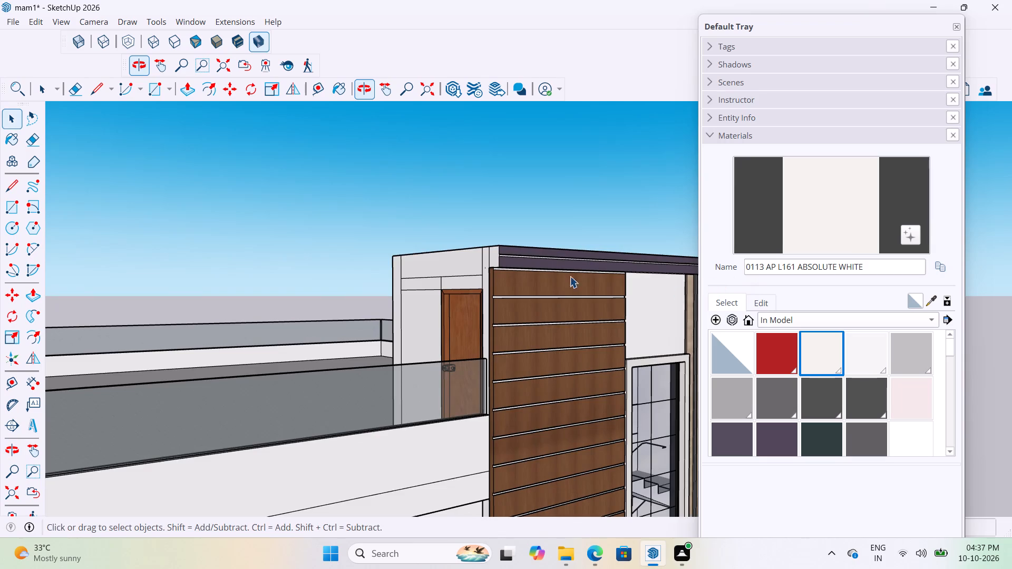
scroll(557, 275, "up", 10)
middle_click_drag(530, 263, 426, 301)
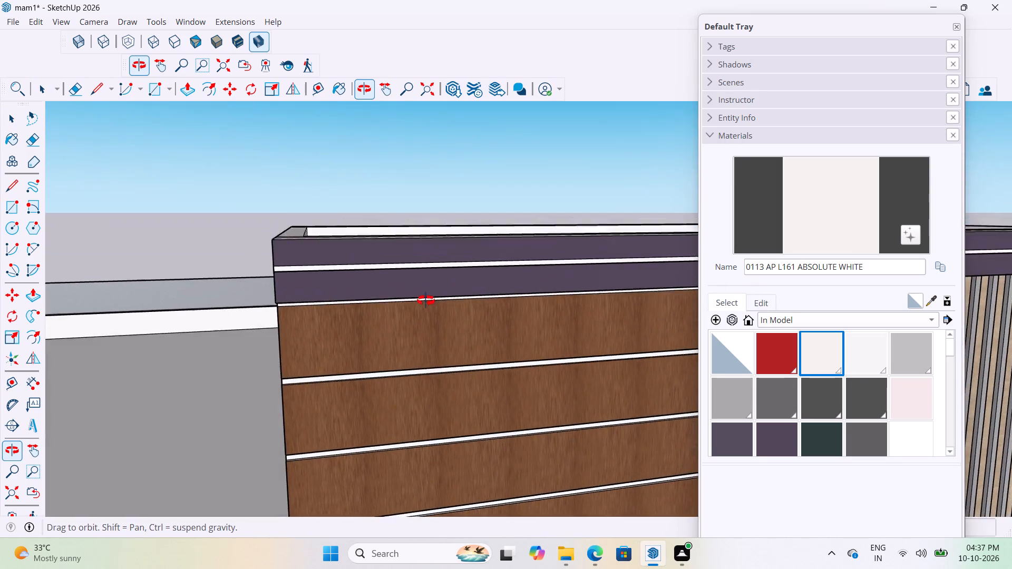
middle_click_drag(426, 301, 407, 321)
scroll(388, 331, "down", 17)
scroll(508, 328, "down", 5)
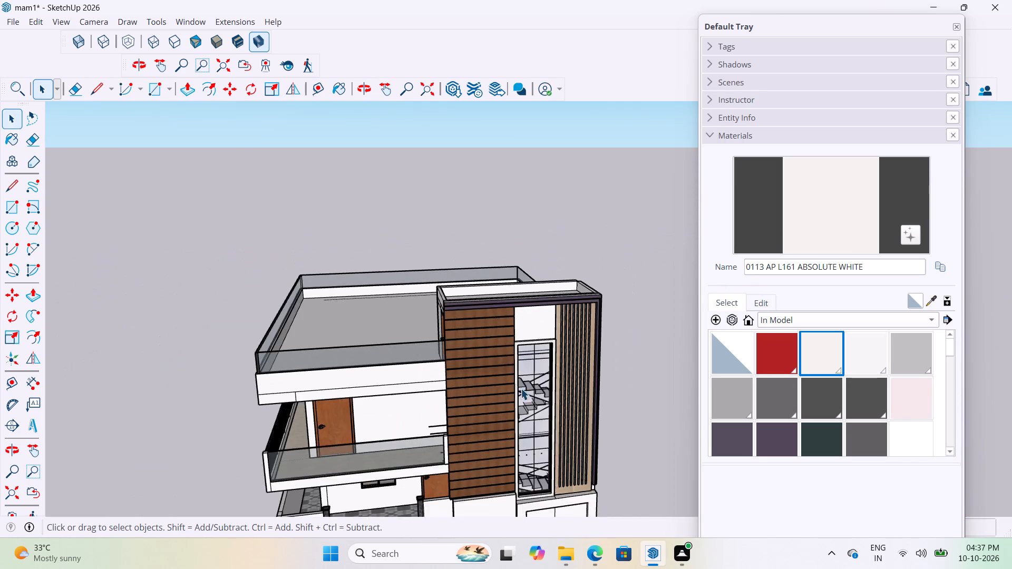
Paint the top face of the stair window's frame with 0113 AP L161 ABSOLUTE WHITE and leave the paint tool.
middle_click_drag(520, 389, 473, 397)
scroll(481, 395, "up", 17)
middle_click_drag(497, 310, 539, 306)
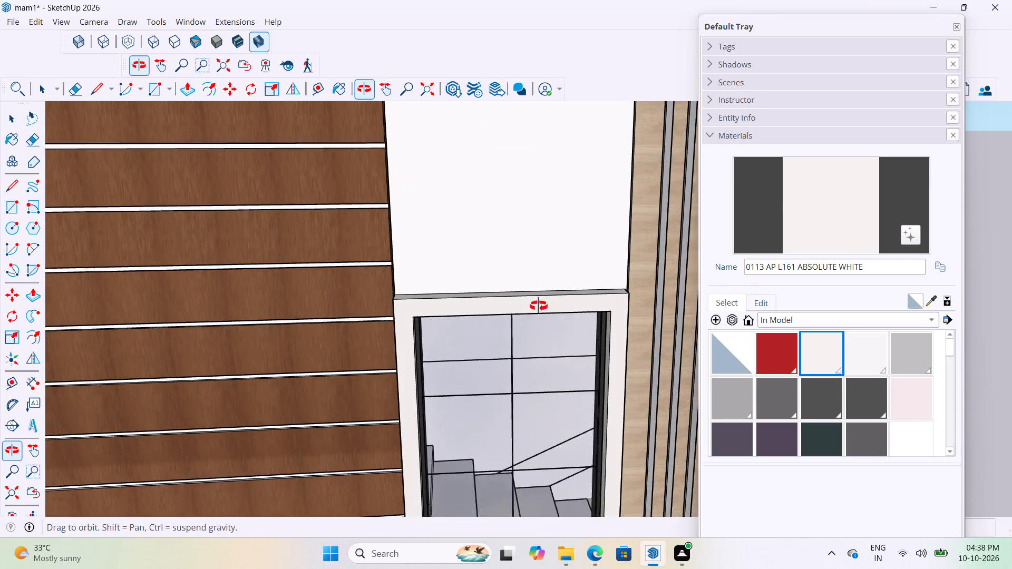
middle_click_drag(539, 306, 601, 292)
scroll(614, 277, "up", 2)
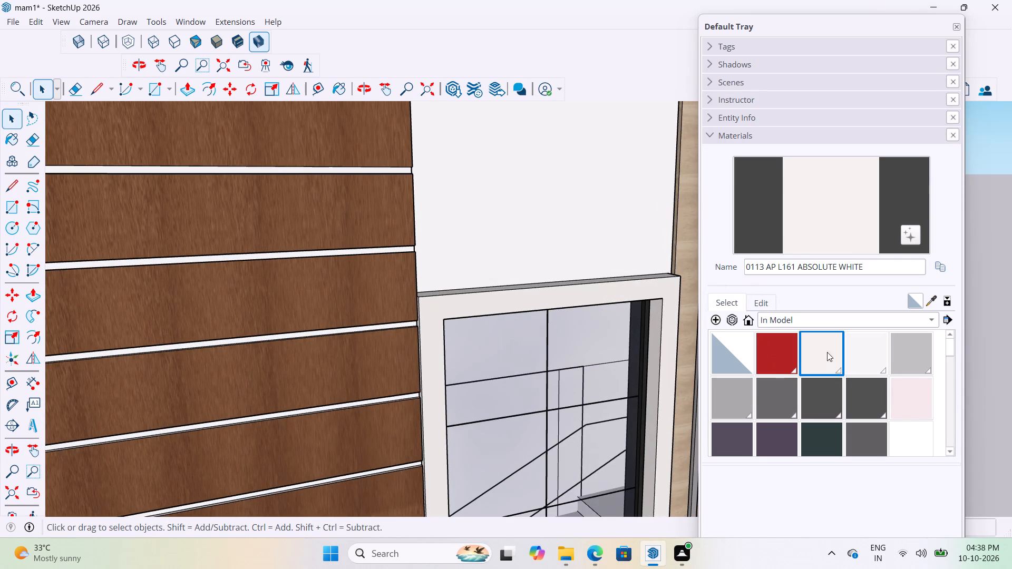
left_click(828, 351)
scroll(562, 291, "up", 3)
middle_click_drag(563, 293, 495, 376)
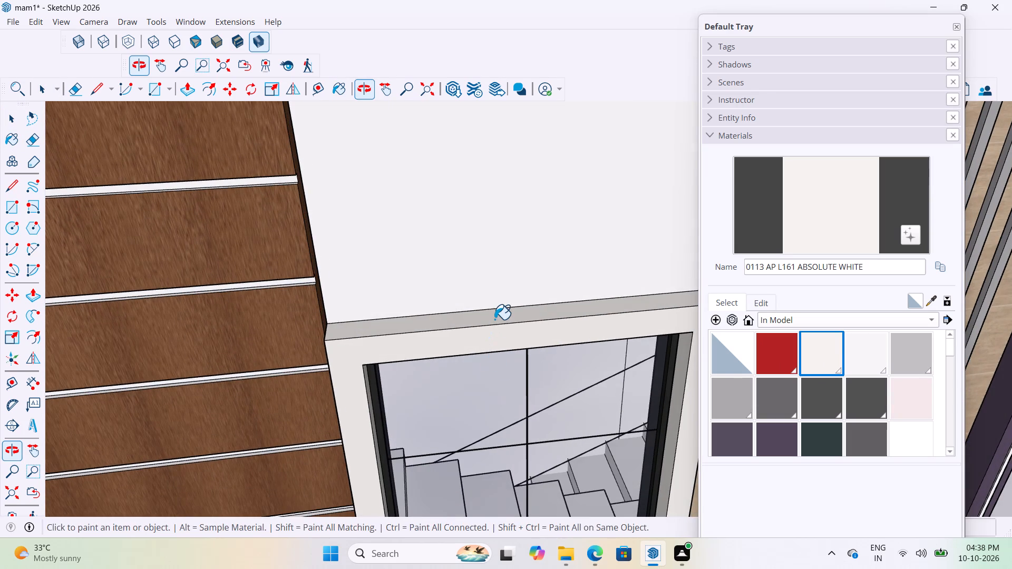
left_click(494, 319)
scroll(489, 319, "down", 19)
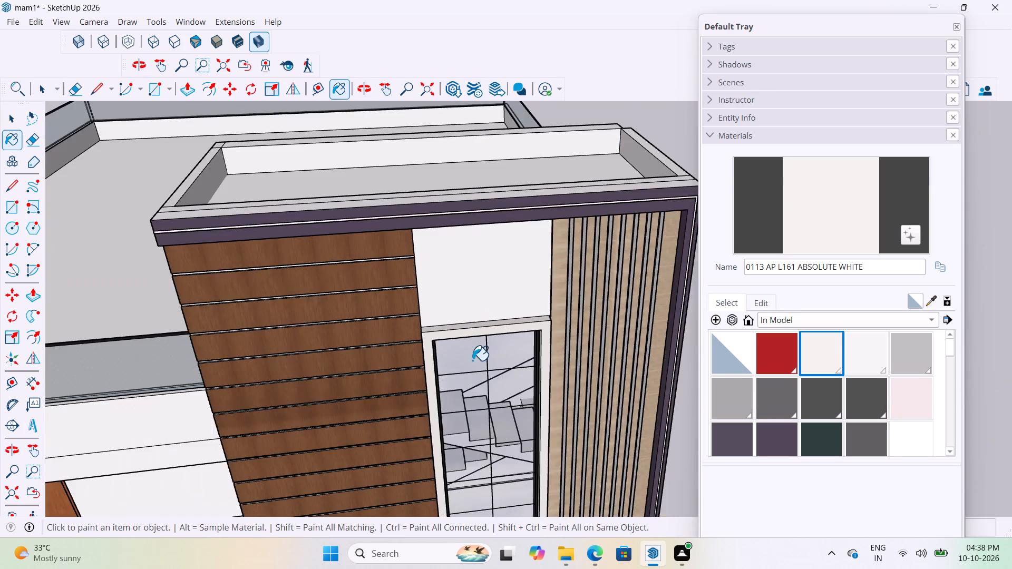
scroll(472, 360, "down", 3)
key("space")
key("space")
left_click(637, 260)
Examine the tower front's purple border, vertical slats, stair window and the base with its recessed panel.
middle_click_drag(537, 342, 461, 300)
scroll(444, 278, "up", 3)
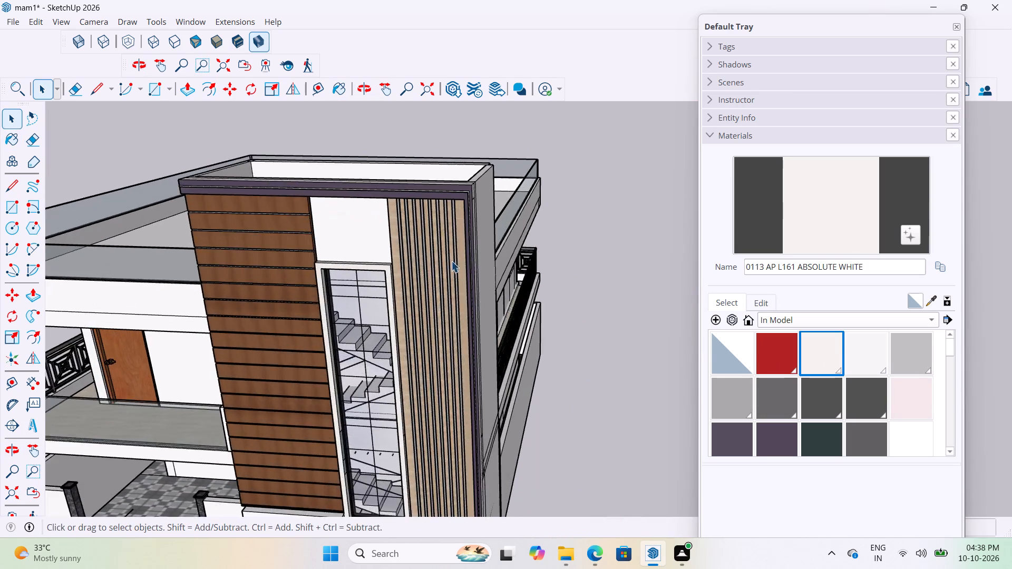
scroll(451, 261, "up", 12)
middle_click_drag(468, 203, 346, 211)
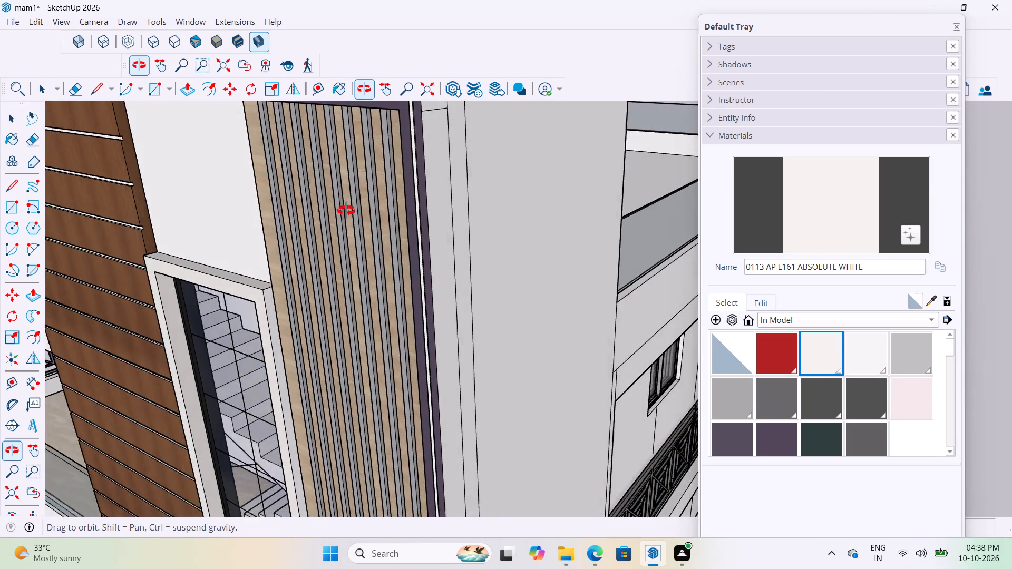
middle_click_drag(346, 211, 440, 176)
scroll(576, 279, "down", 16)
scroll(557, 260, "up", 8)
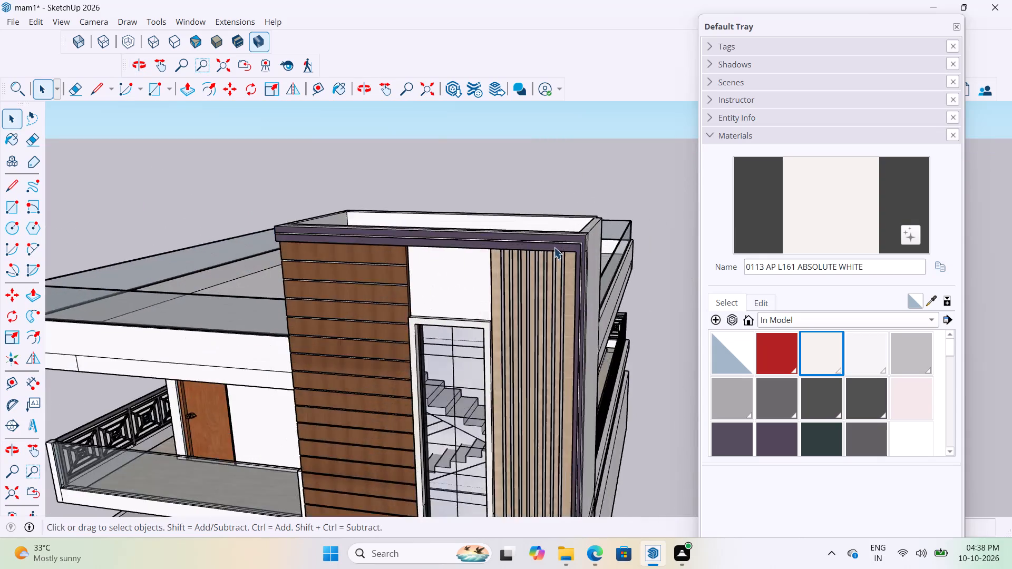
scroll(554, 247, "up", 19)
middle_click_drag(582, 242, 743, 242)
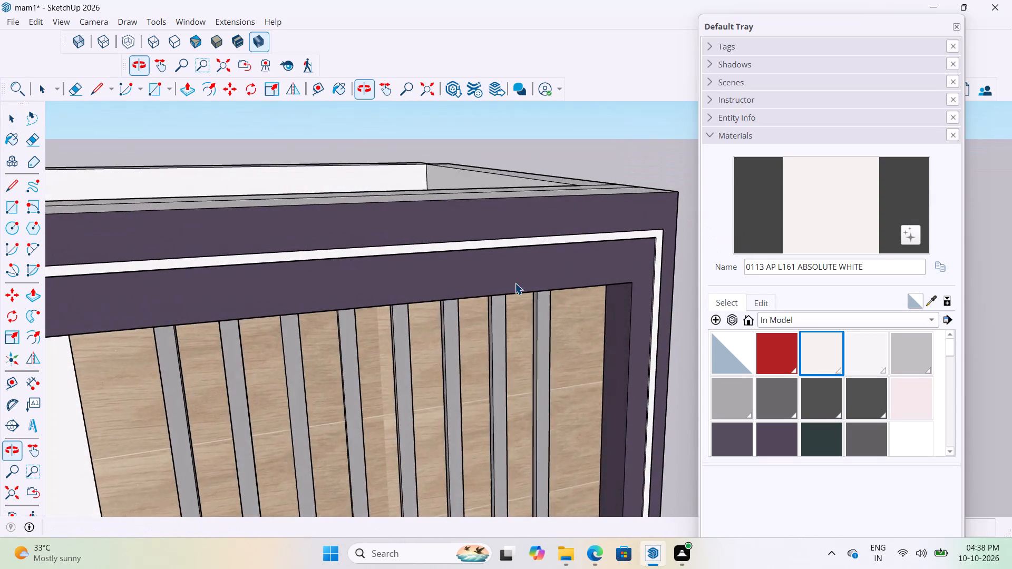
scroll(478, 260, "down", 20)
scroll(478, 260, "down", 2)
middle_click_drag(589, 315, 511, 302)
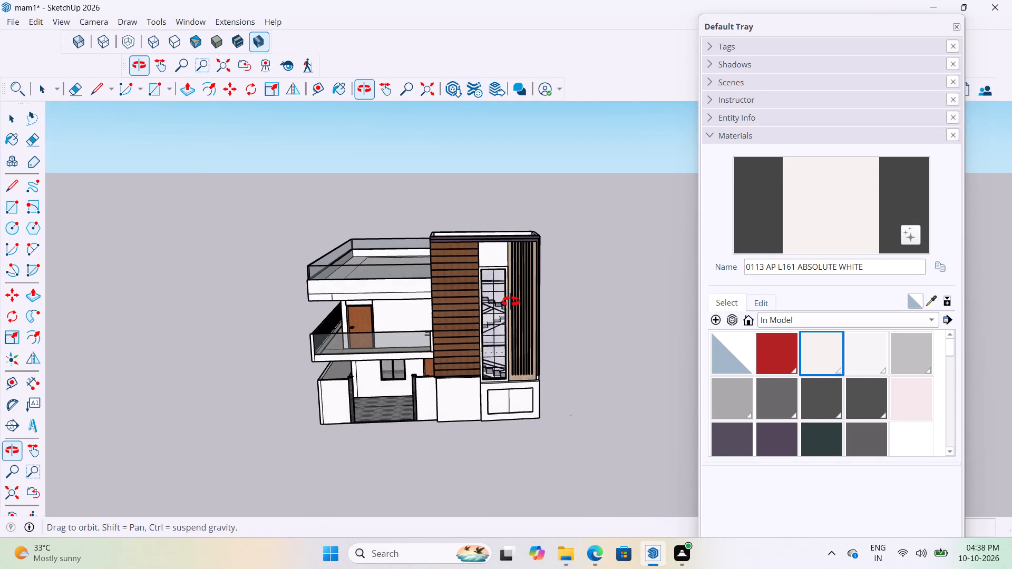
middle_click_drag(511, 302, 505, 303)
scroll(474, 343, "up", 14)
middle_click_drag(491, 371, 478, 365)
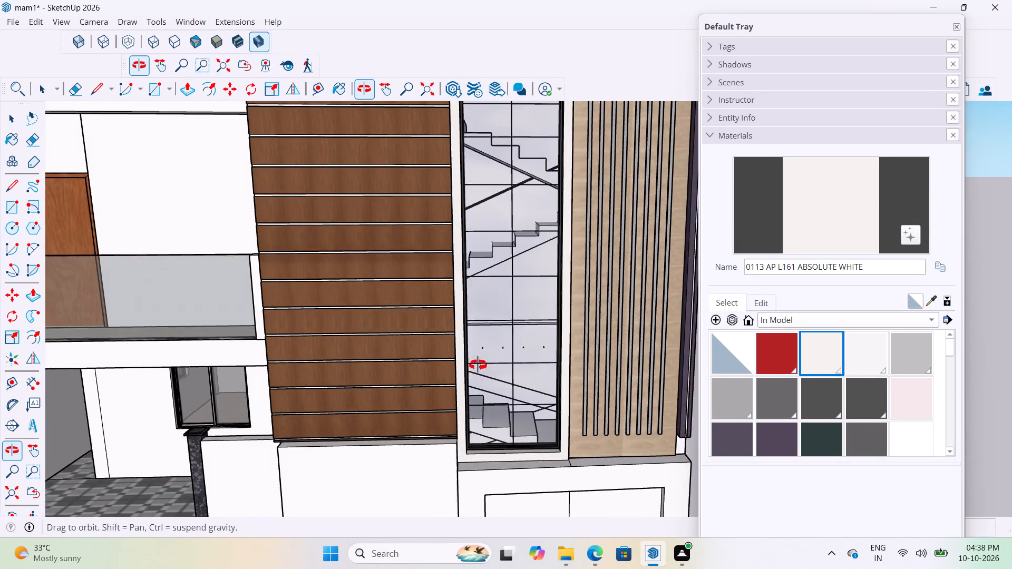
middle_click_drag(478, 365, 425, 362)
scroll(425, 362, "down", 3)
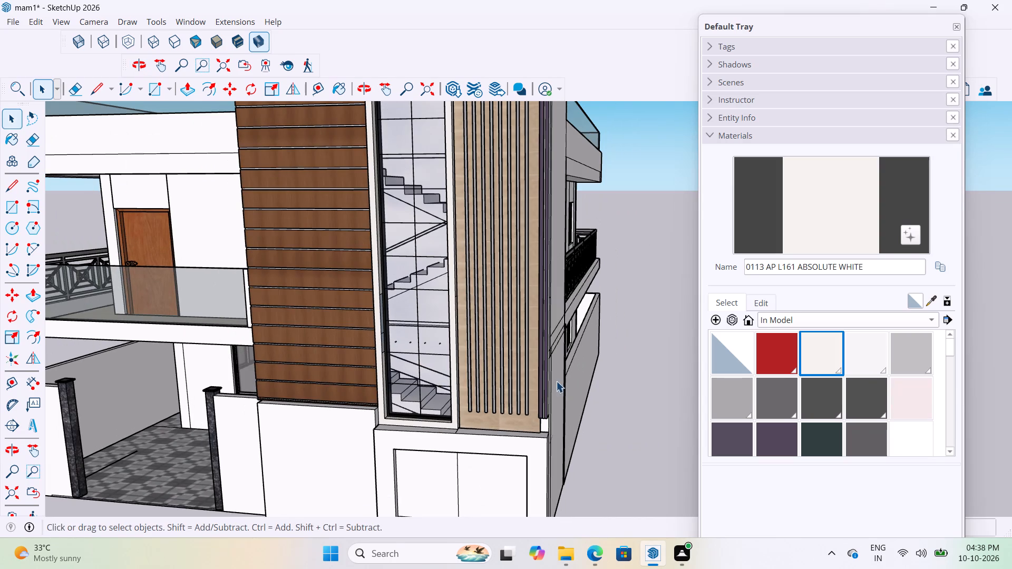
scroll(559, 379, "down", 3)
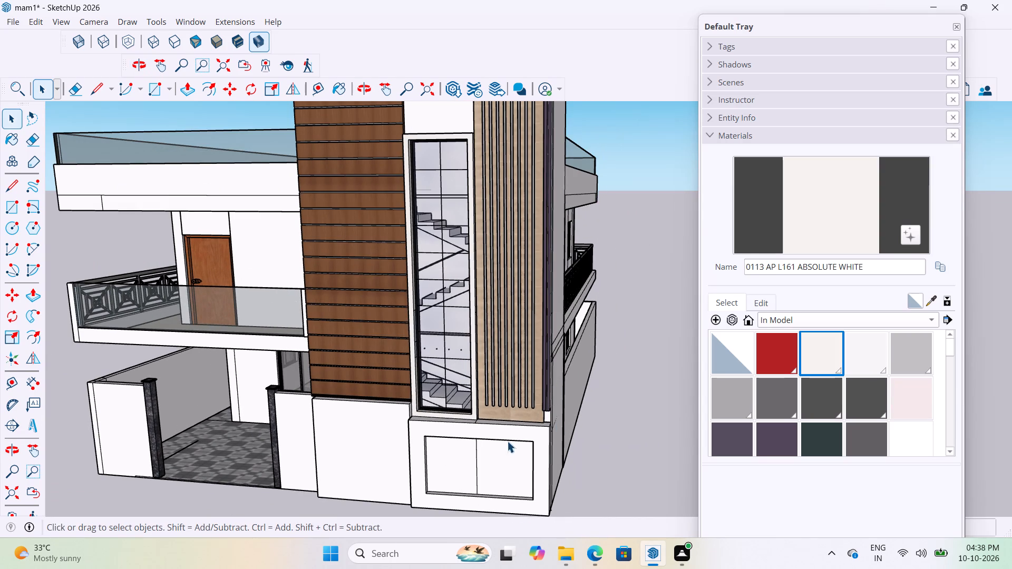
scroll(512, 465, "down", 3)
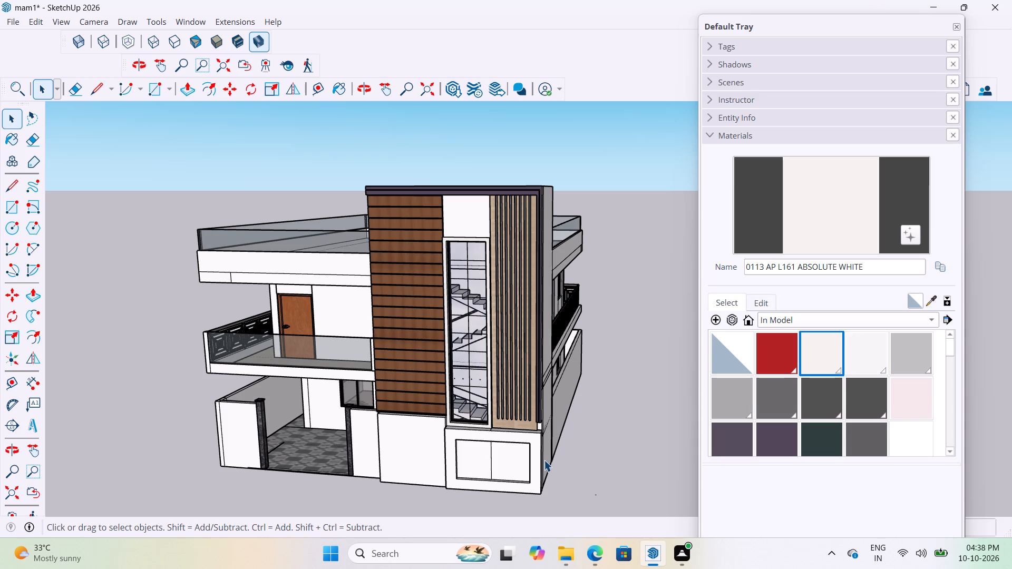
Sample 0280 AP 9627 Emperor's Purple-N from the border beside the slats and paint the recessed base panel's half below the stair window.
scroll(495, 463, "up", 18)
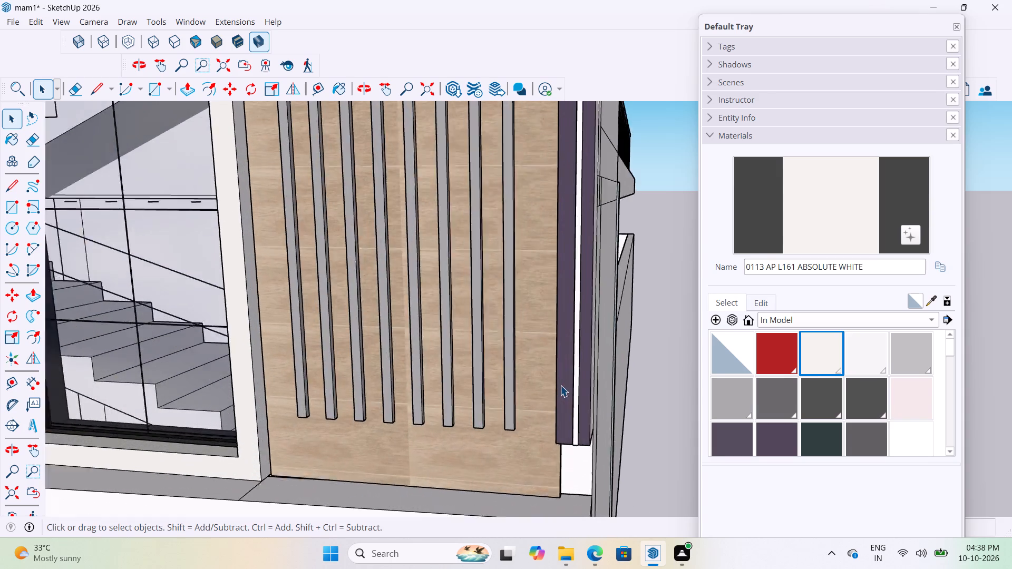
scroll(560, 385, "up", 6)
left_click(563, 362)
scroll(597, 233, "down", 5)
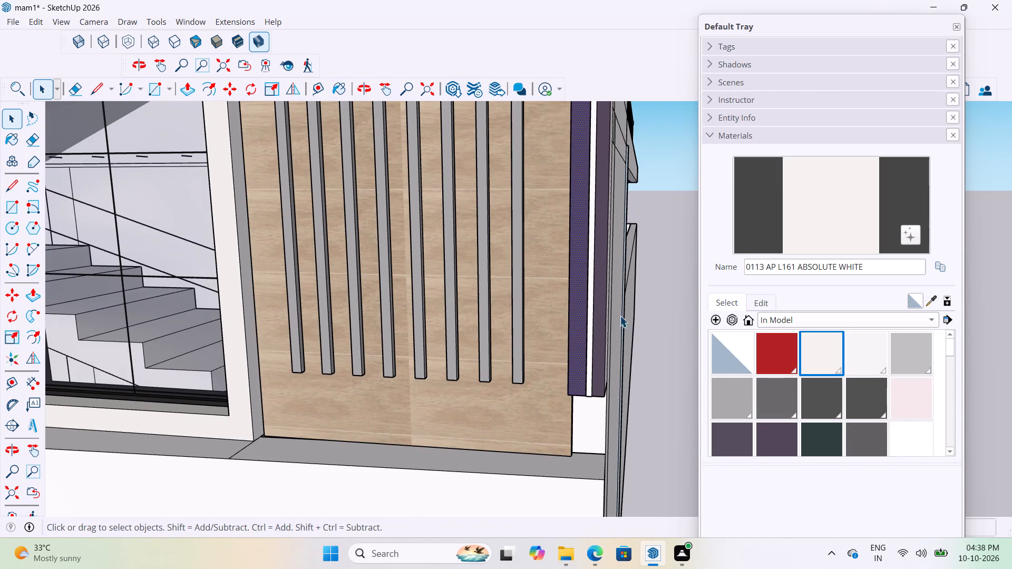
left_click(931, 303)
scroll(593, 336, "up", 3)
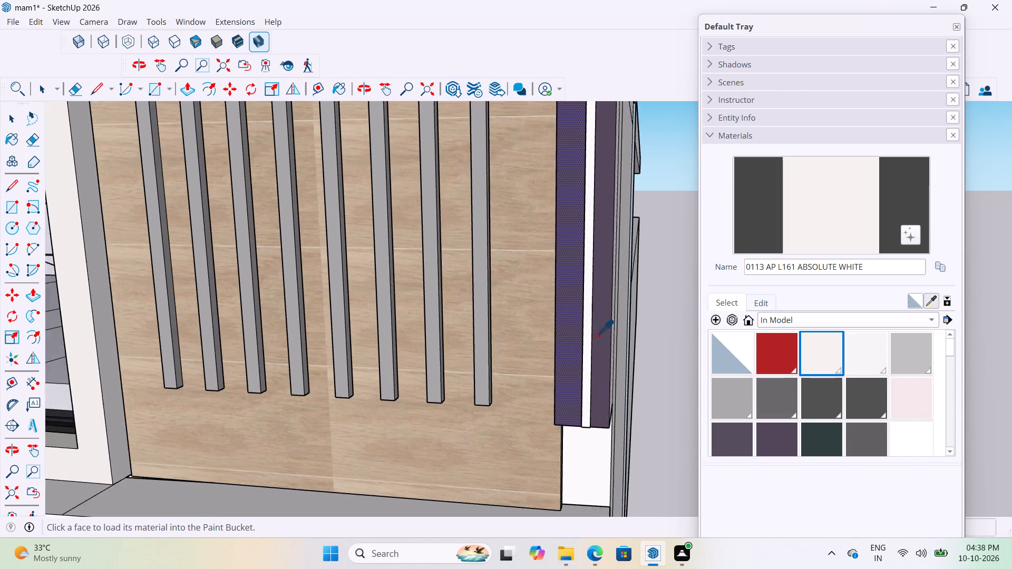
scroll(597, 335, "up", 3)
left_click(610, 303)
scroll(622, 194, "down", 15)
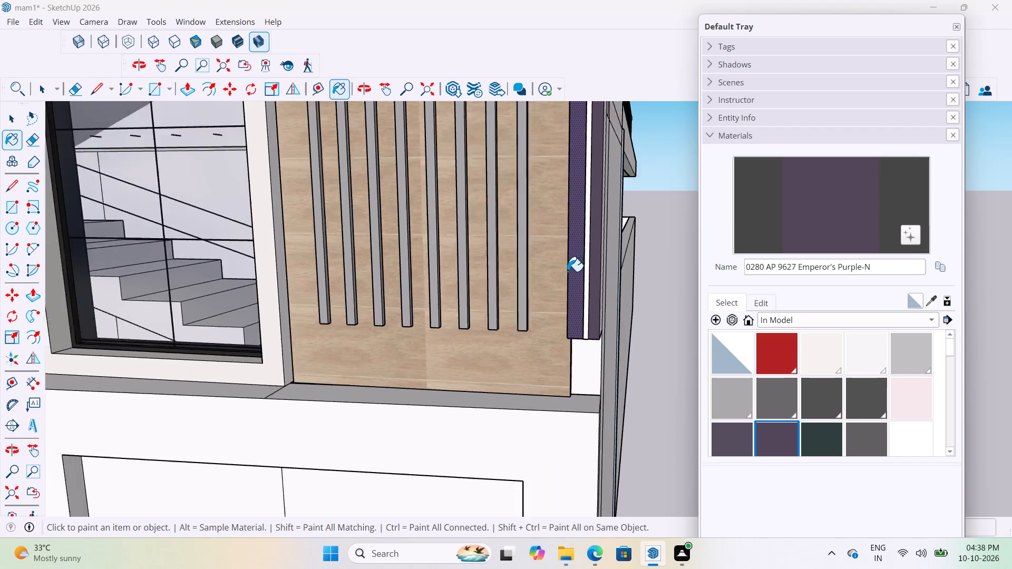
scroll(565, 281, "down", 5)
scroll(465, 411, "up", 4)
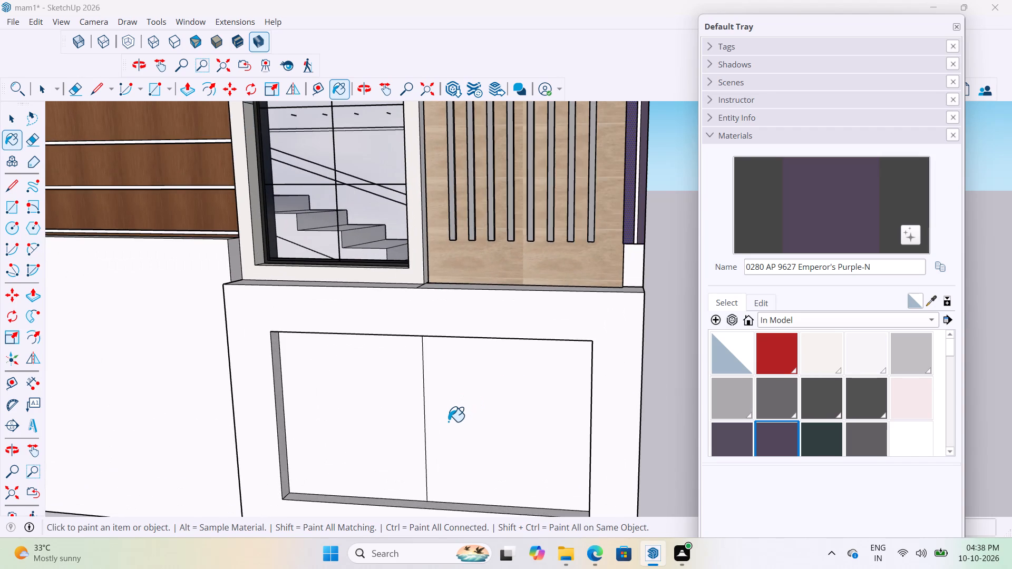
scroll(448, 421, "up", 3)
middle_click_drag(425, 362, 501, 291)
left_click(462, 288)
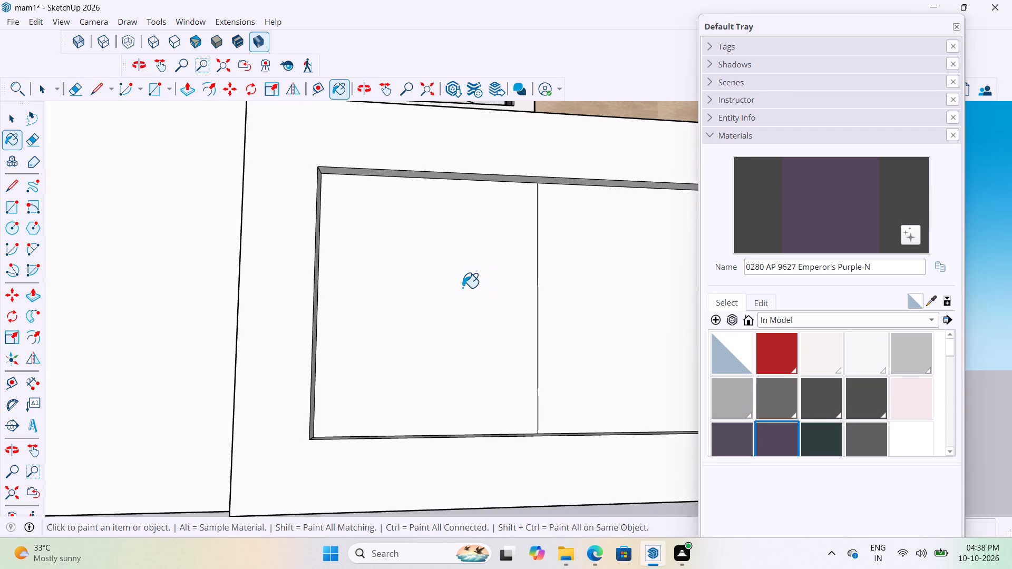
Sample the brown wood Material8 from the horizontal planks and paint the recessed base panel's half below the vertical slats.
scroll(444, 302, "down", 4)
middle_click_drag(529, 313, 450, 362)
scroll(442, 362, "down", 13)
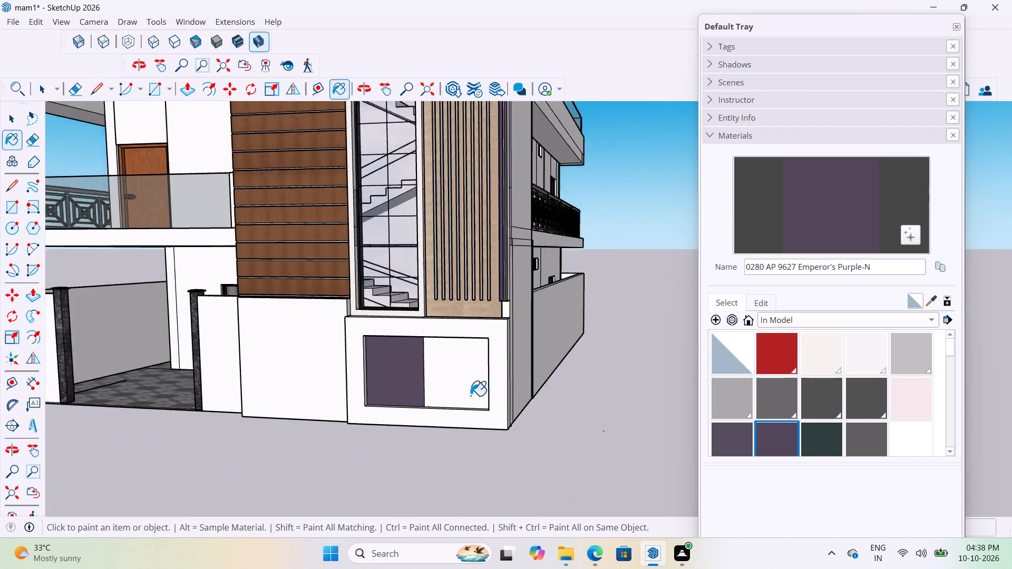
scroll(470, 396, "down", 4)
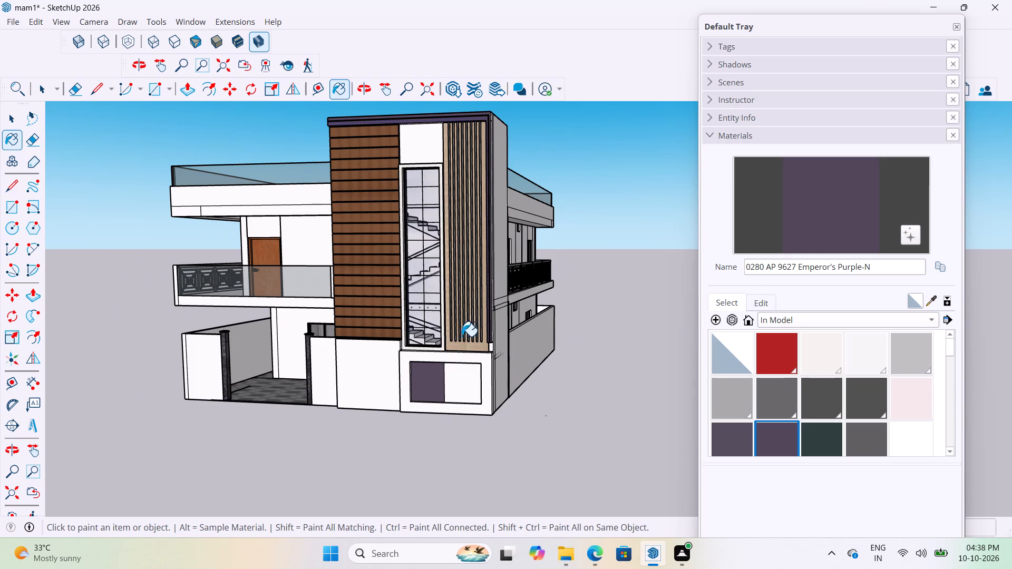
scroll(392, 301, "up", 6)
left_click(932, 299)
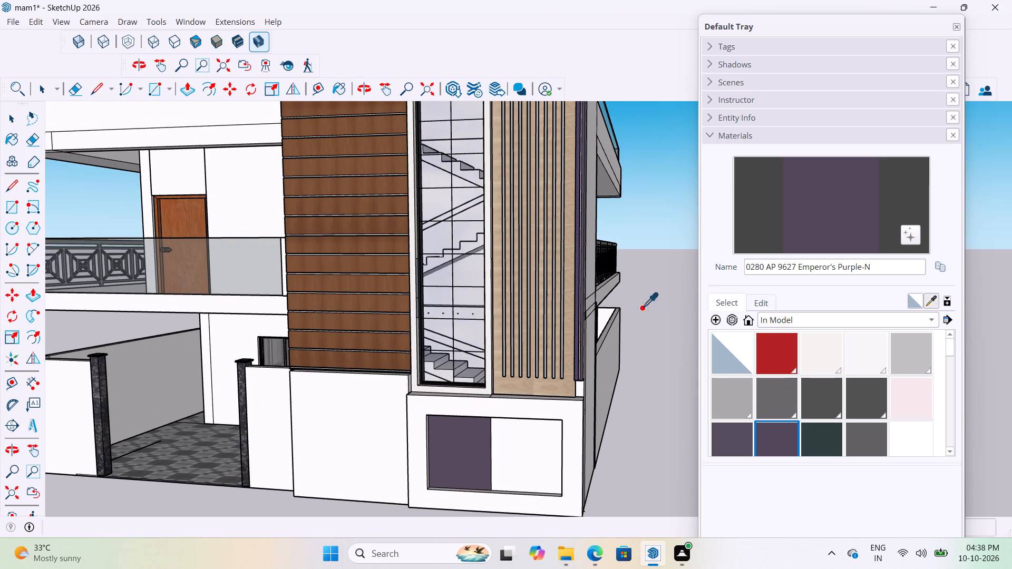
scroll(370, 321, "up", 6)
left_click(375, 323)
scroll(427, 295, "down", 16)
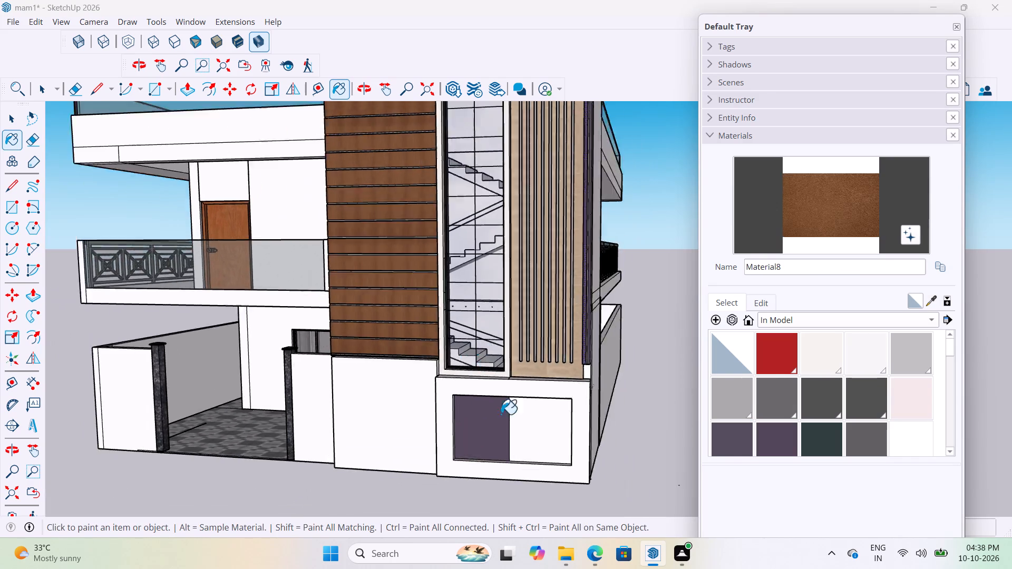
scroll(520, 443, "up", 16)
left_click(512, 365)
scroll(499, 360, "down", 5)
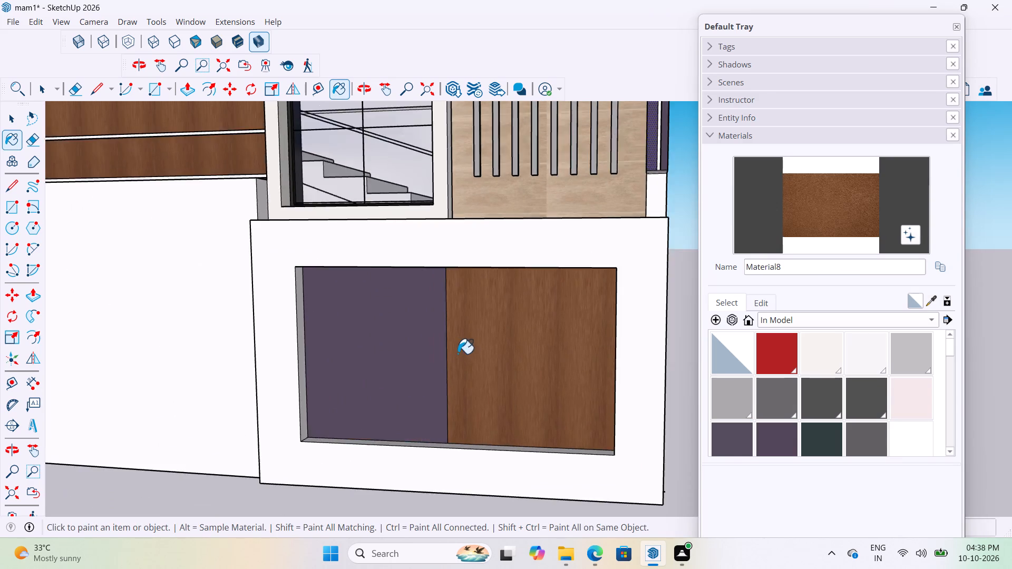
scroll(458, 354, "down", 5)
Examine the recessed base panel's two painted halves and its inner edges together with the tower front.
middle_click_drag(490, 359, 543, 358)
scroll(549, 326, "up", 7)
middle_click_drag(534, 290, 491, 253)
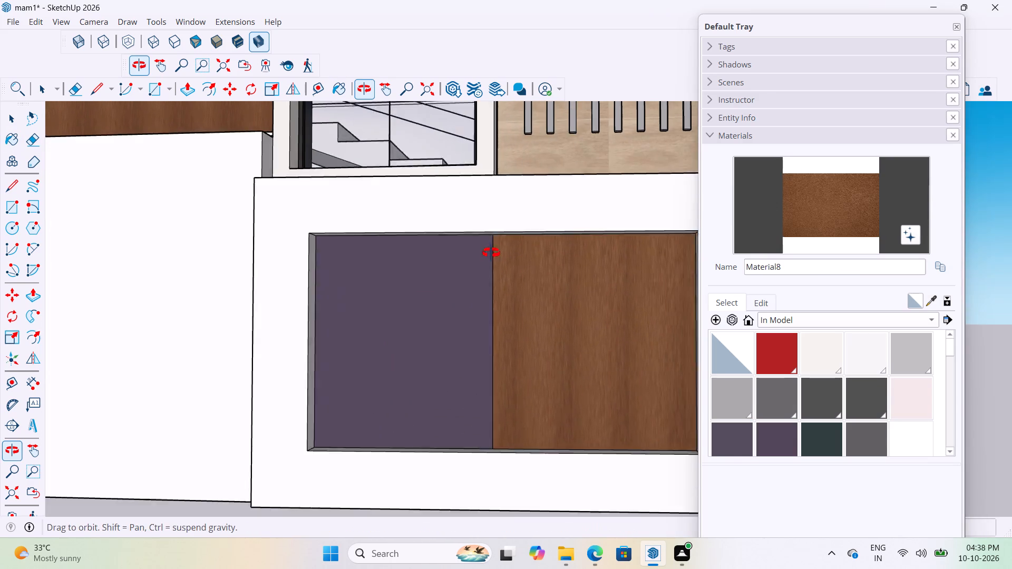
middle_click_drag(491, 253, 443, 253)
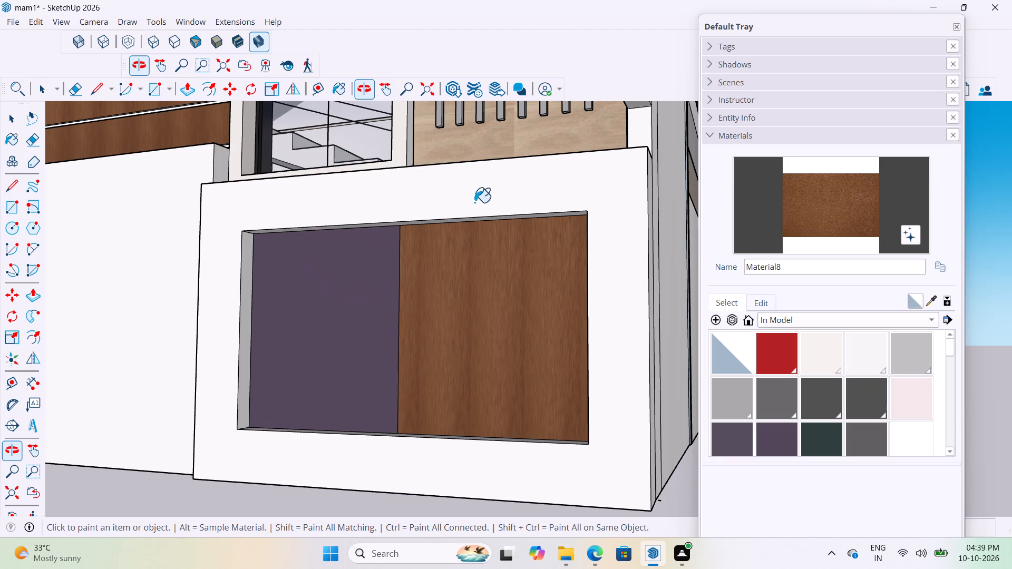
scroll(262, 247, "up", 6)
middle_click_drag(298, 236, 354, 223)
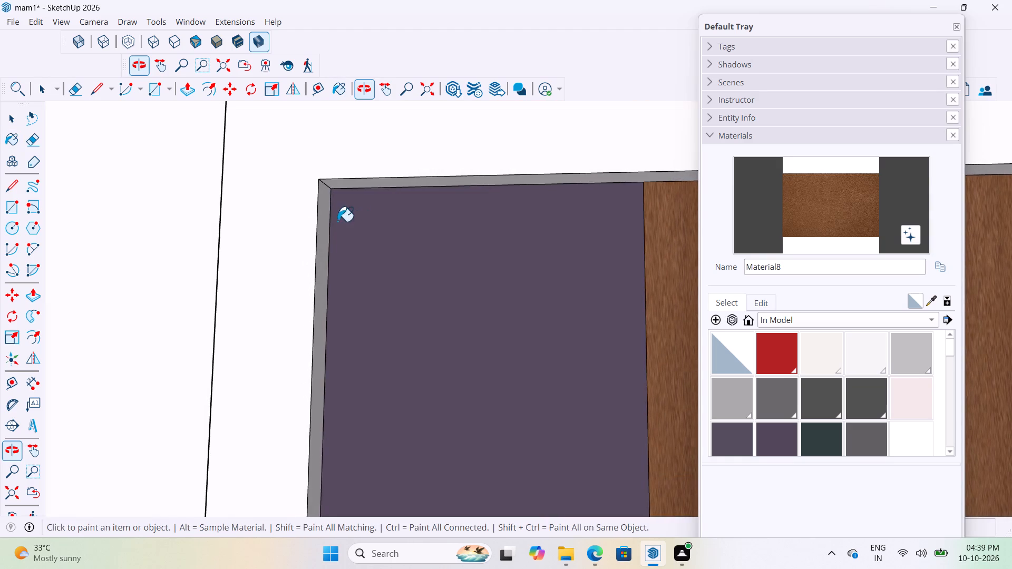
scroll(322, 225, "down", 4)
scroll(282, 328, "up", 1)
scroll(217, 290, "down", 14)
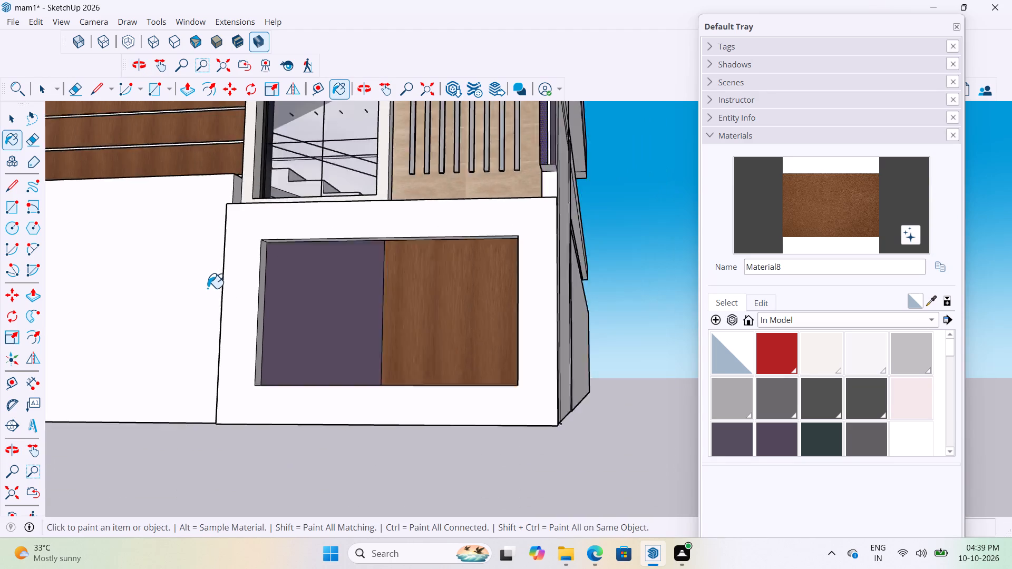
scroll(207, 288, "down", 2)
middle_click_drag(278, 297, 332, 328)
scroll(404, 313, "down", 8)
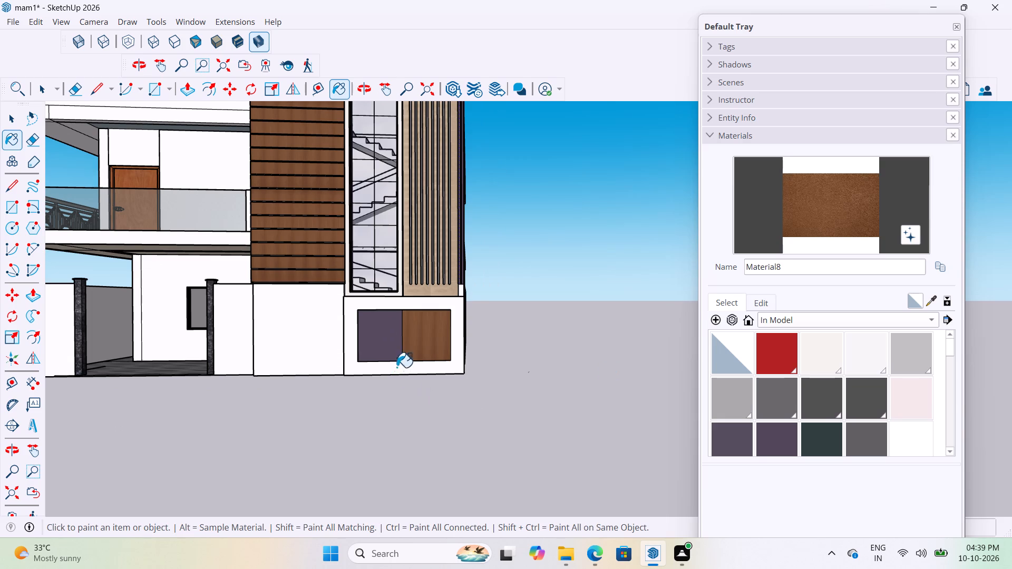
Examine the recessed base panel, the stair tower front and the neighbouring balcony levels from closer up, further back and above.
scroll(404, 341, "up", 7)
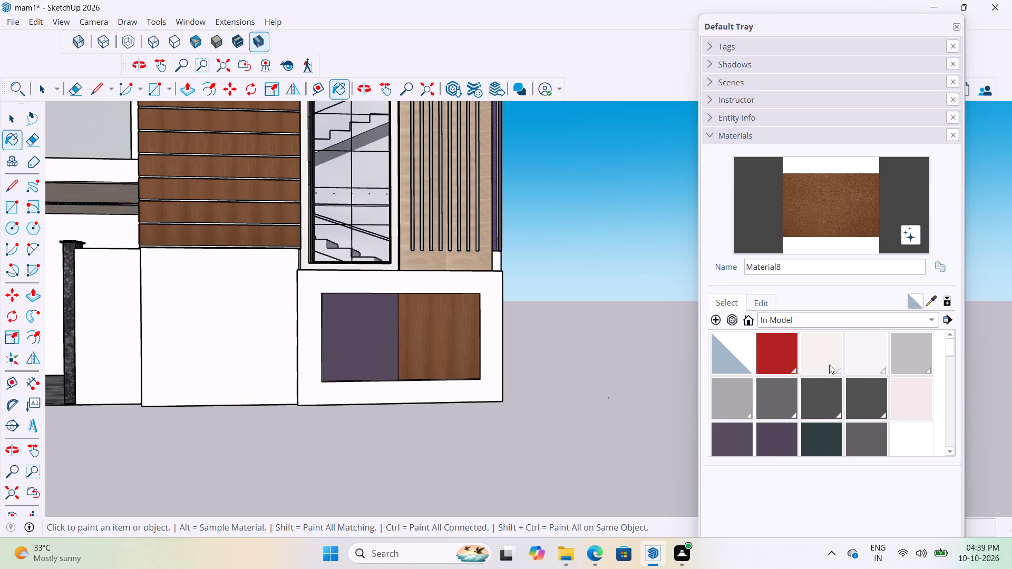
left_click(807, 317)
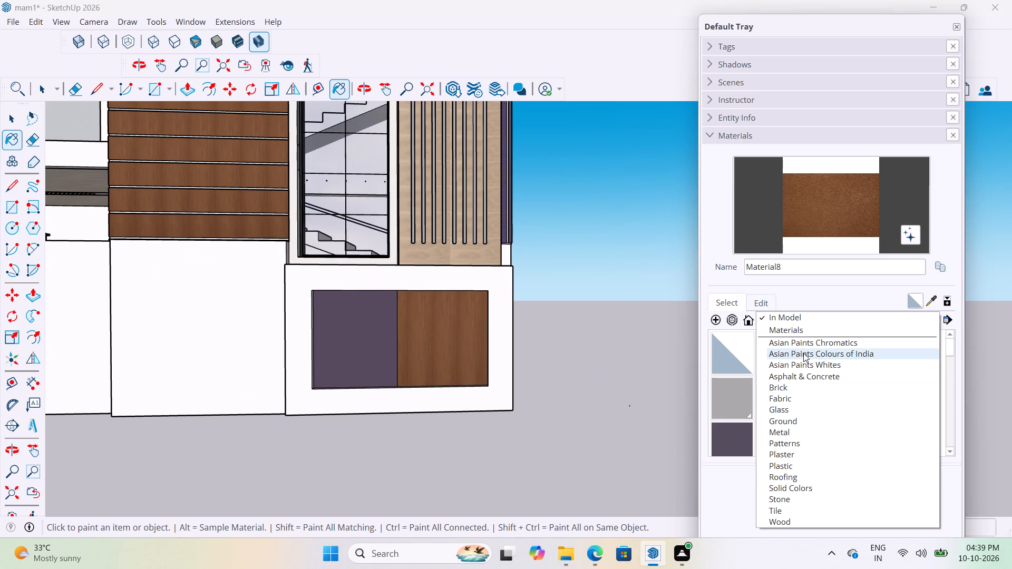
scroll(803, 354, "down", 4)
scroll(531, 395, "down", 4)
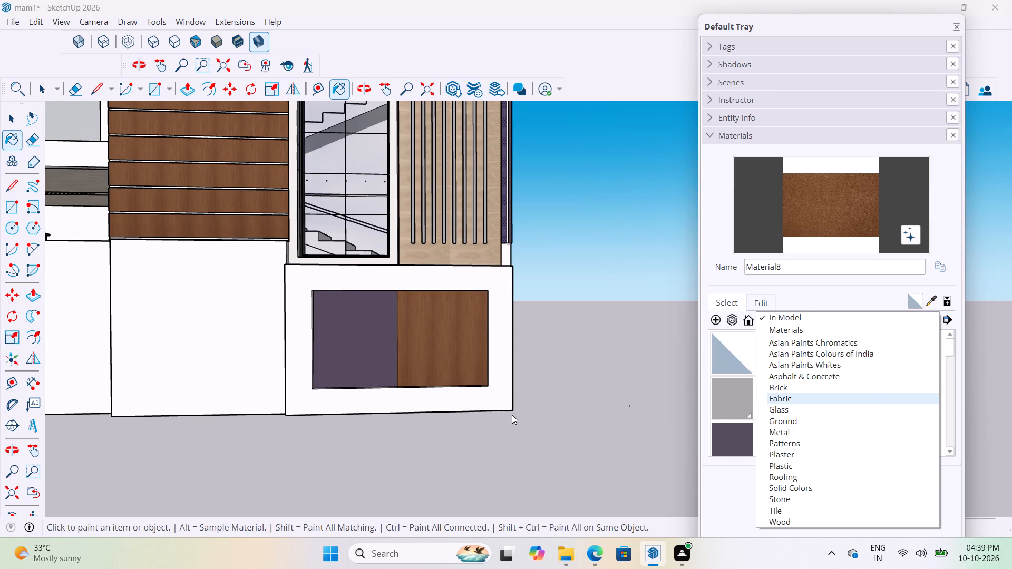
scroll(512, 415, "down", 4)
left_click(568, 337)
scroll(576, 397, "down", 4)
middle_click_drag(583, 372, 567, 446)
scroll(578, 384, "down", 1)
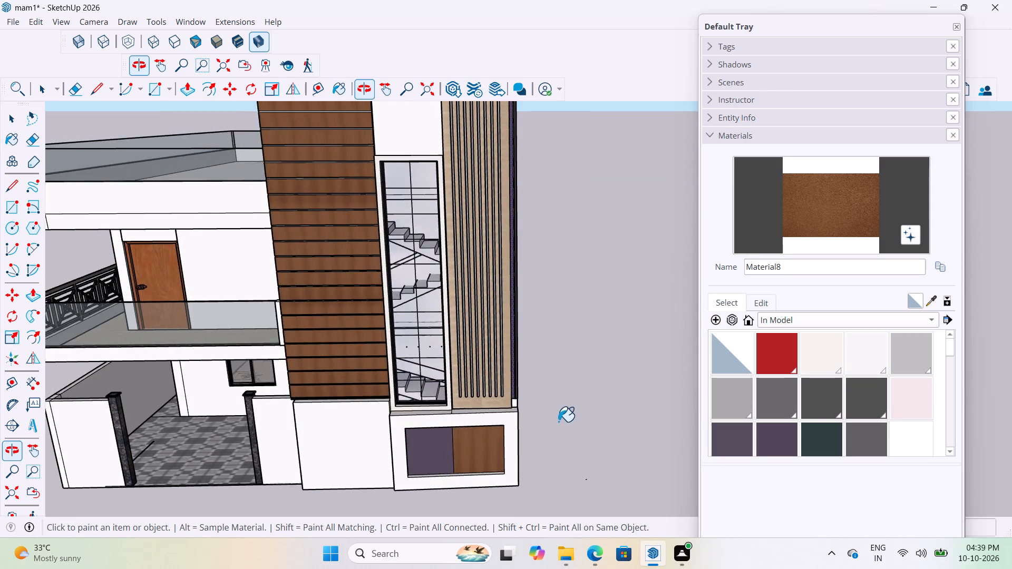
scroll(559, 413, "down", 5)
scroll(500, 319, "up", 6)
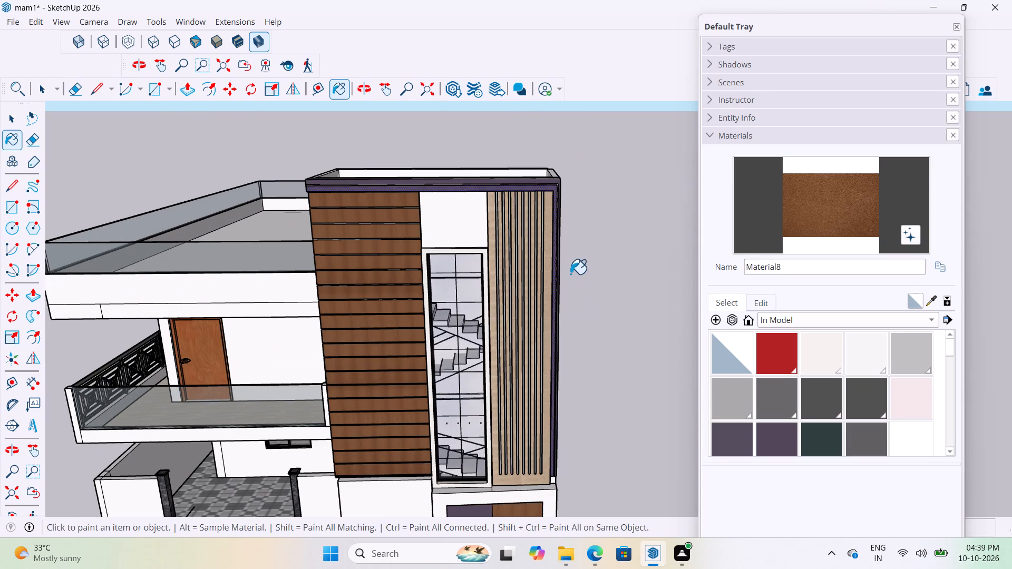
key("space")
left_click(605, 257)
scroll(542, 277, "up", 4)
middle_click_drag(603, 273, 664, 264)
scroll(601, 281, "down", 3)
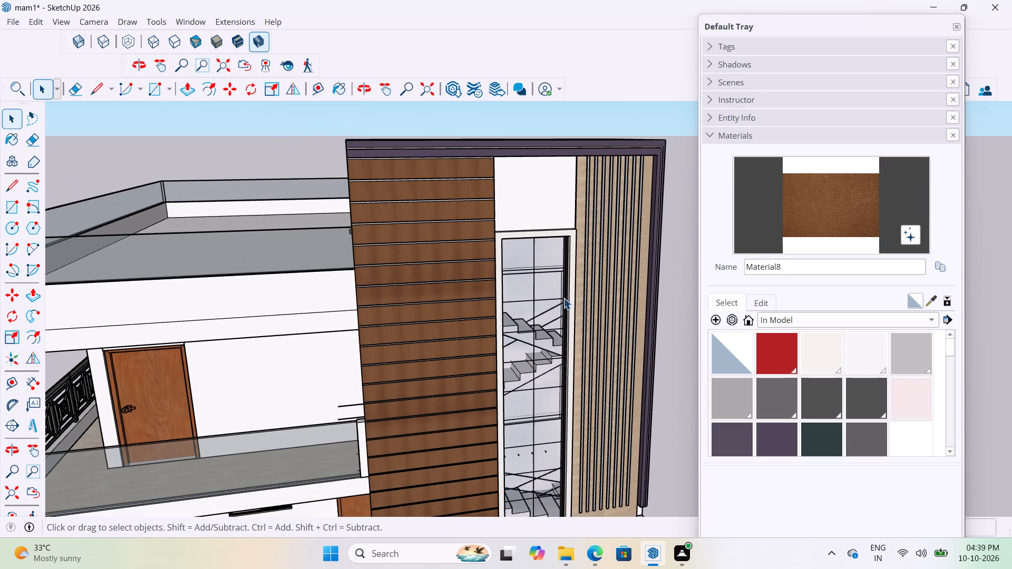
scroll(510, 276, "down", 7)
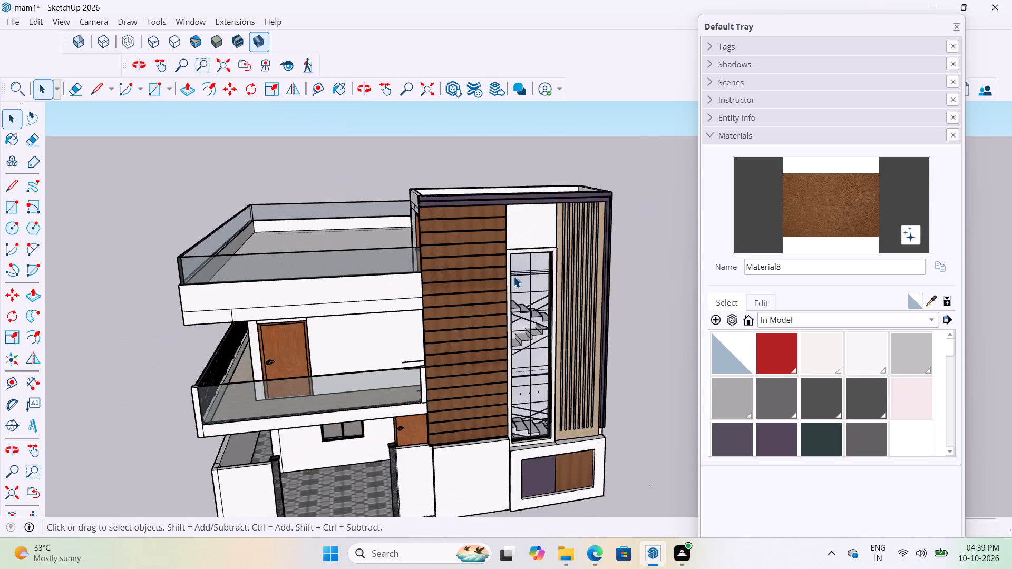
Delete the three leftover lines, two horizontal and one vertical, on the front face of the white band below the roof's glass railing.
scroll(513, 276, "down", 2)
scroll(418, 306, "up", 10)
scroll(270, 301, "down", 8)
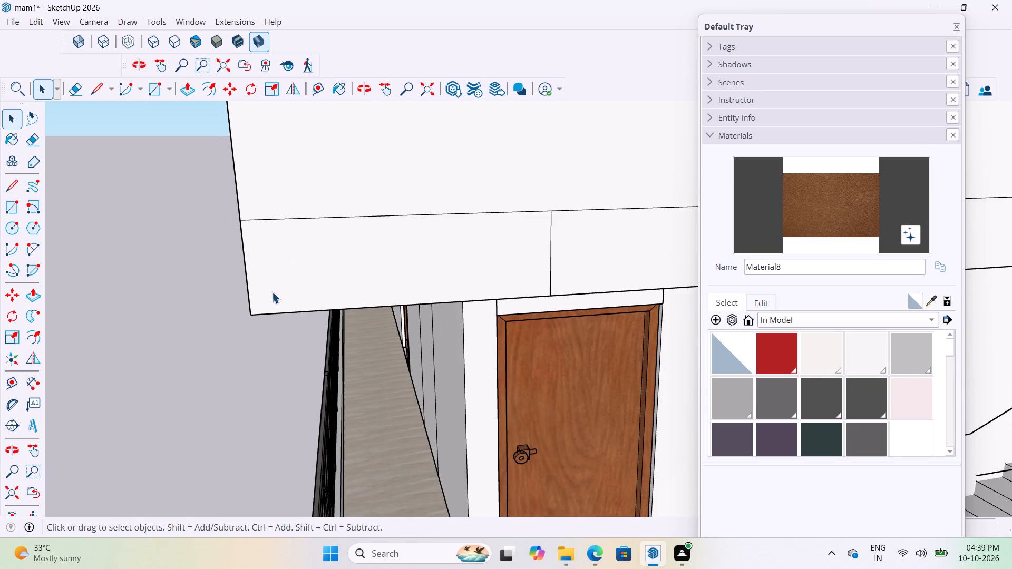
scroll(296, 278, "down", 4)
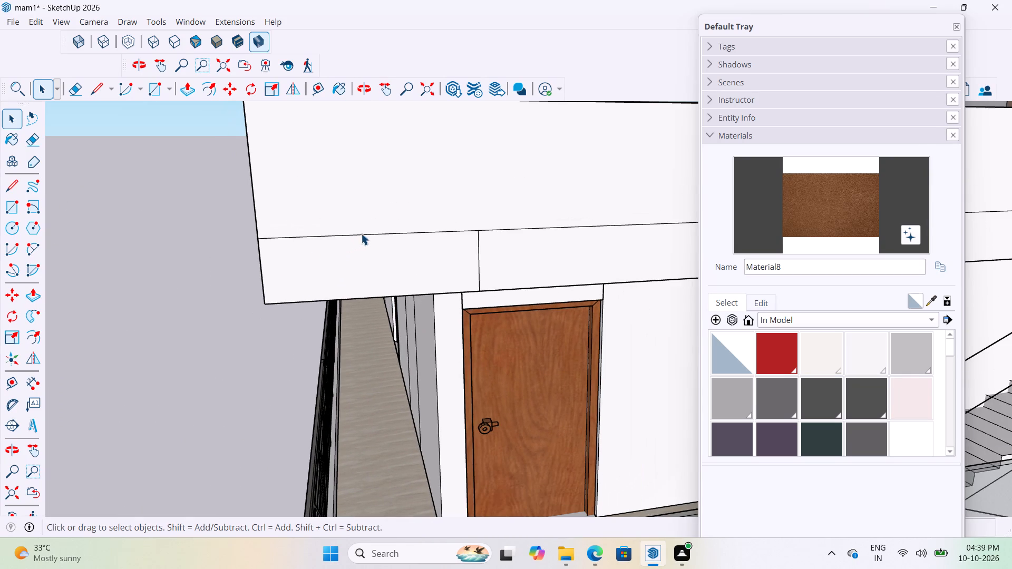
left_click(361, 233)
key("Delete")
left_click(475, 251)
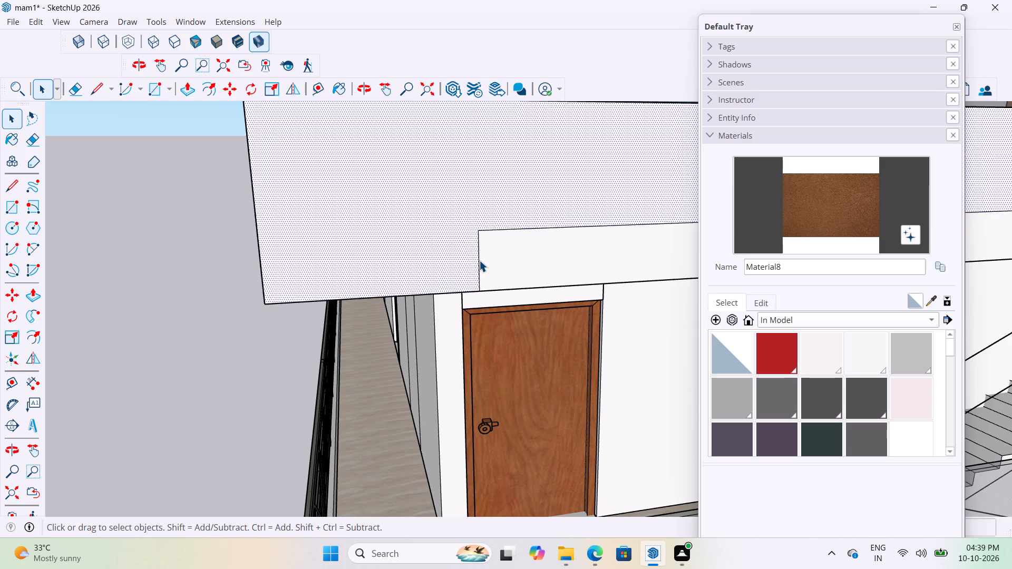
left_click(479, 260)
key("Delete")
left_click(504, 228)
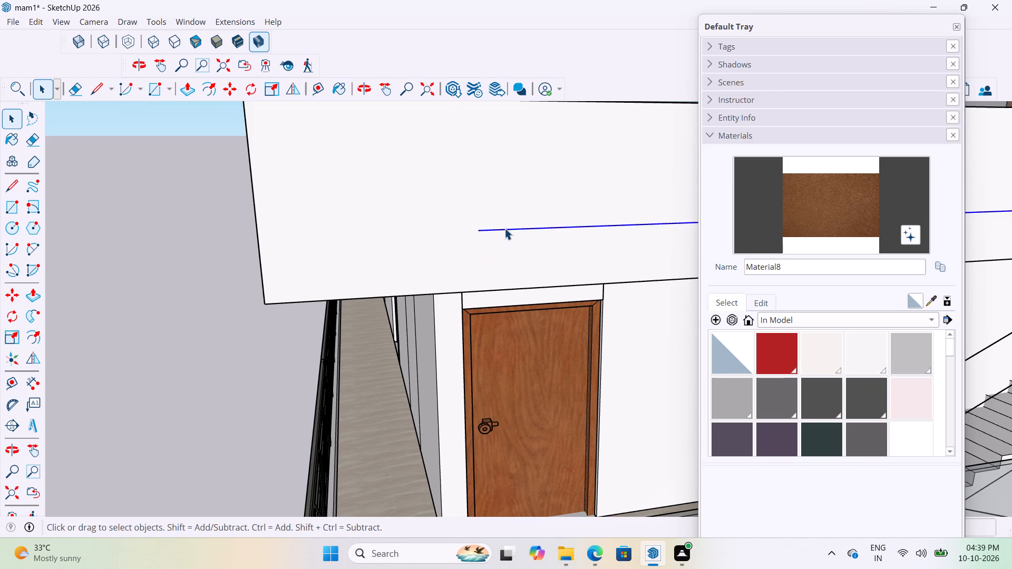
key("Delete")
Delete the long leftover line and the small corner rectangle's two edges on the side face of the white roof band.
scroll(327, 261, "down", 20)
left_click(242, 326)
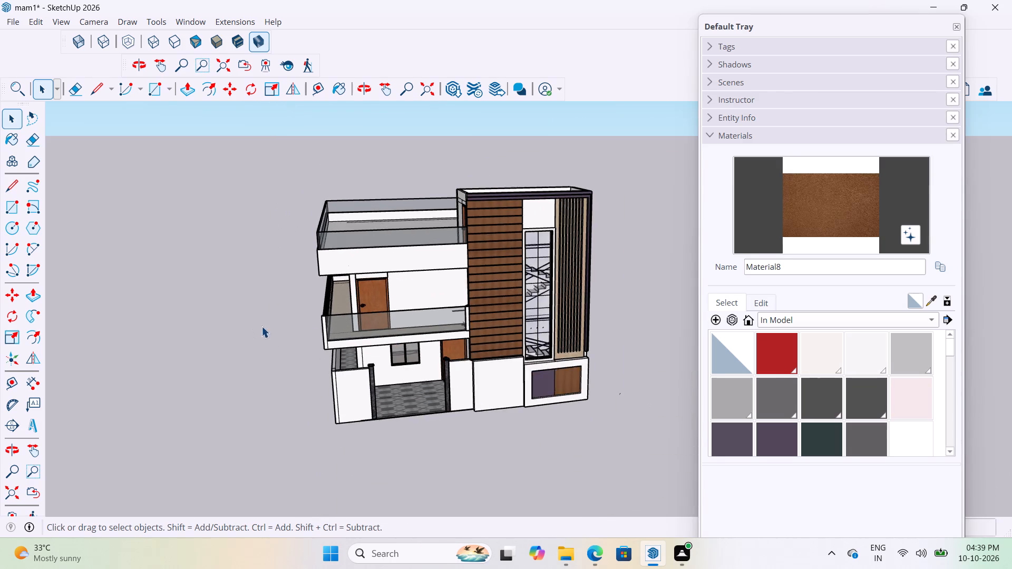
scroll(402, 299, "up", 3)
middle_click_drag(436, 247, 560, 201)
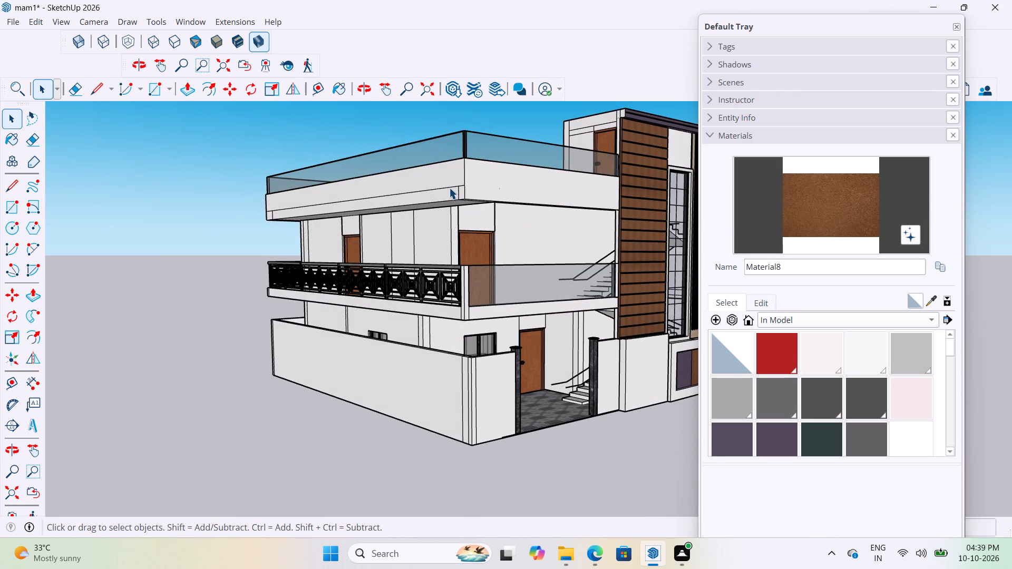
left_click(449, 187)
key("Delete")
scroll(455, 187, "up", 12)
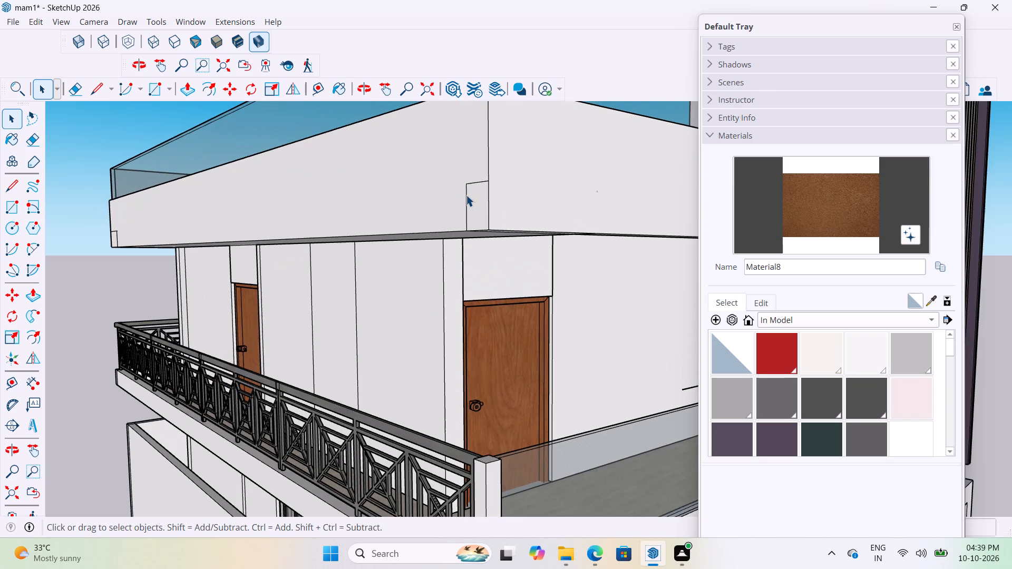
left_click(466, 195)
key("Delete")
left_click(480, 181)
key("Delete")
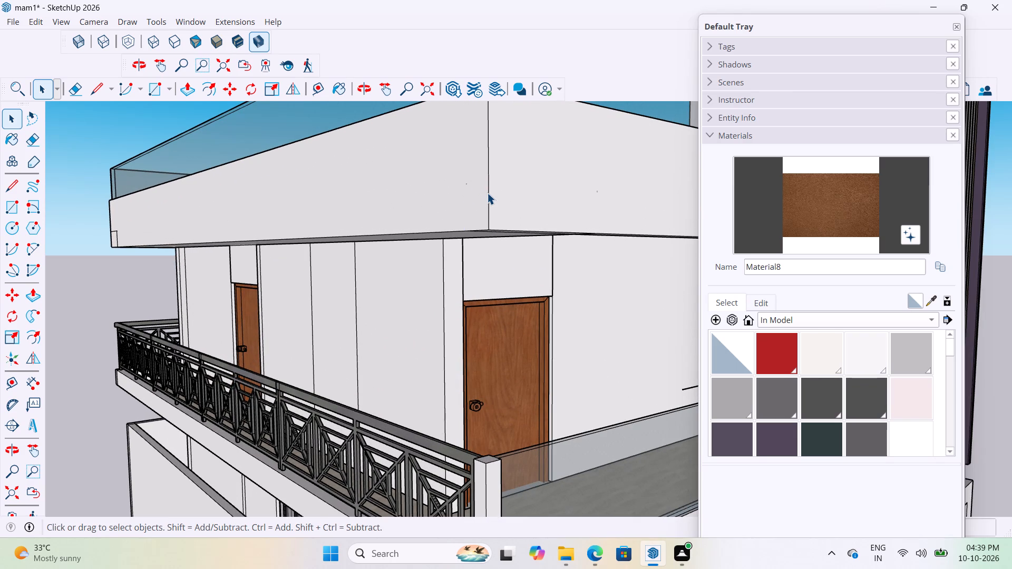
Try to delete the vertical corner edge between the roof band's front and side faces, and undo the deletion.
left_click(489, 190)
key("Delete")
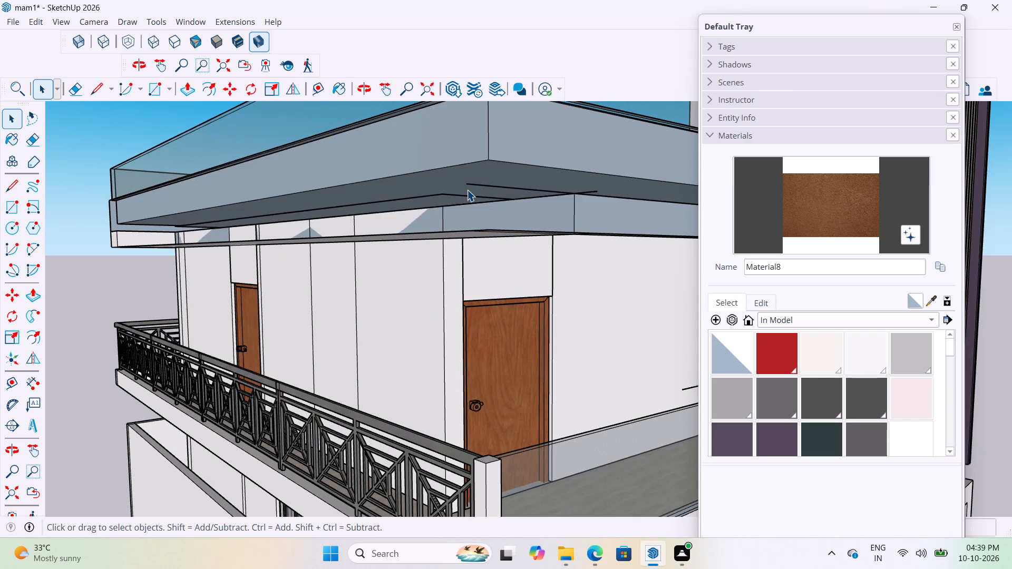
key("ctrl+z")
Delete the short leftover line between the corner post and the white front band of the first-floor balcony.
scroll(467, 190, "down", 4)
scroll(472, 237, "down", 4)
middle_click_drag(519, 265, 459, 262)
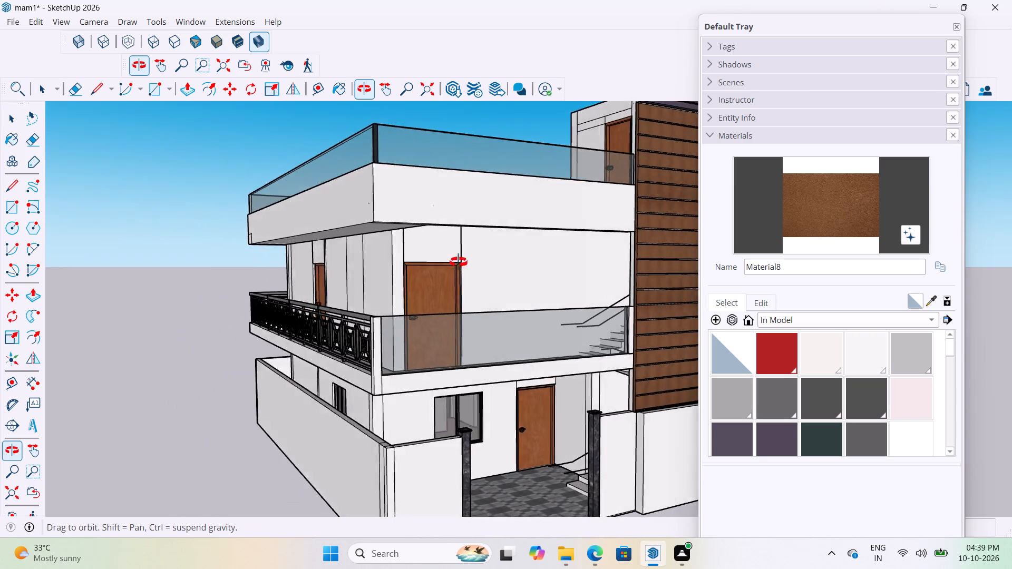
middle_click_drag(459, 262, 452, 234)
scroll(549, 185, "up", 2)
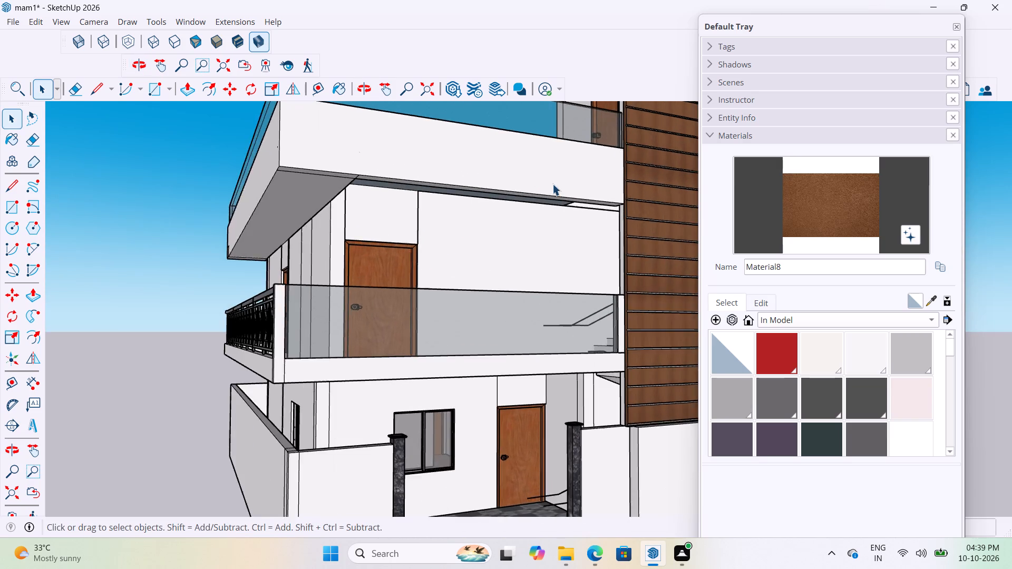
scroll(552, 184, "up", 3)
middle_click_drag(622, 165, 792, 154)
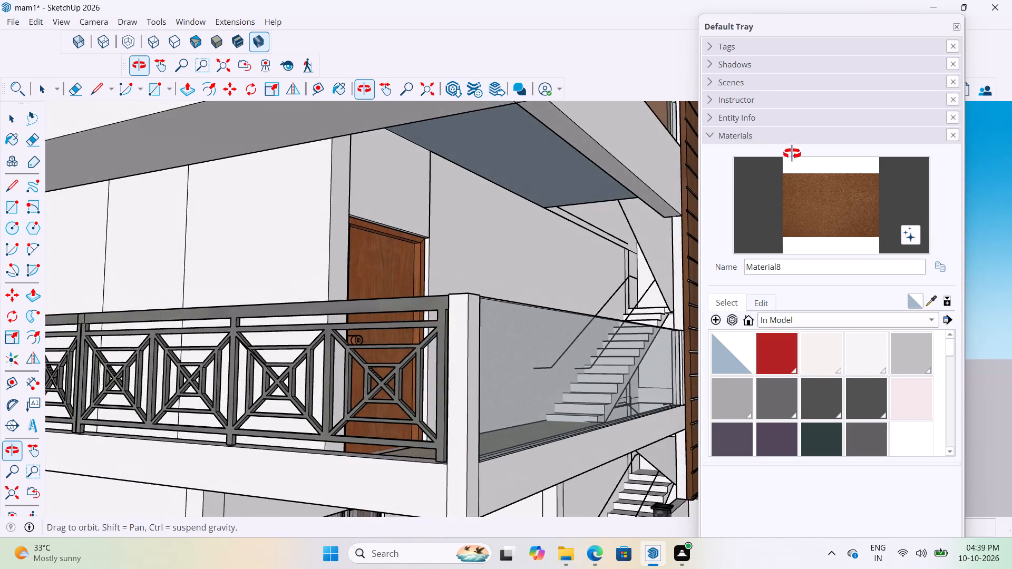
middle_click_drag(792, 154, 539, 271)
scroll(537, 272, "up", 1)
scroll(544, 254, "down", 9)
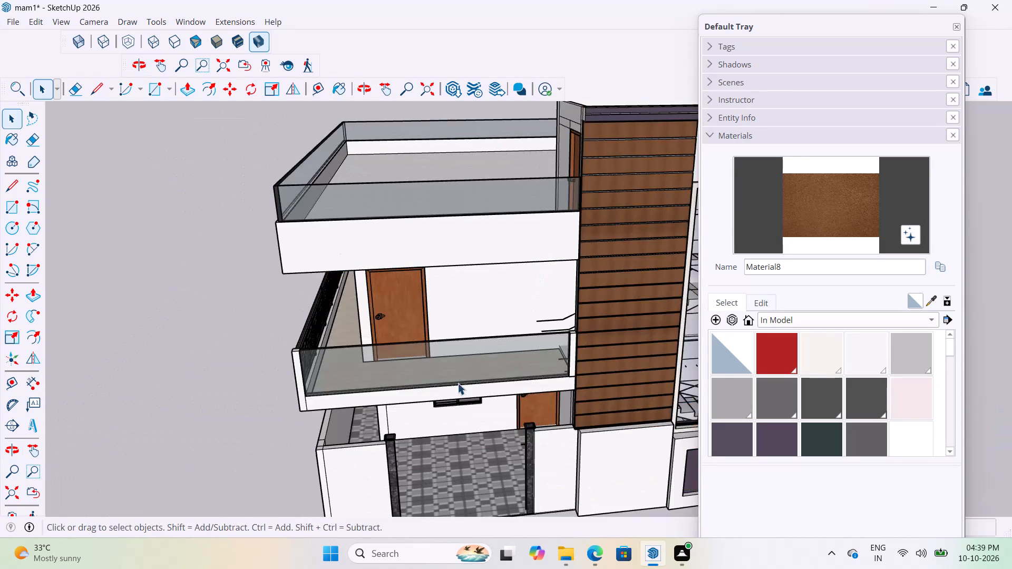
scroll(358, 384, "up", 10)
left_click(297, 394)
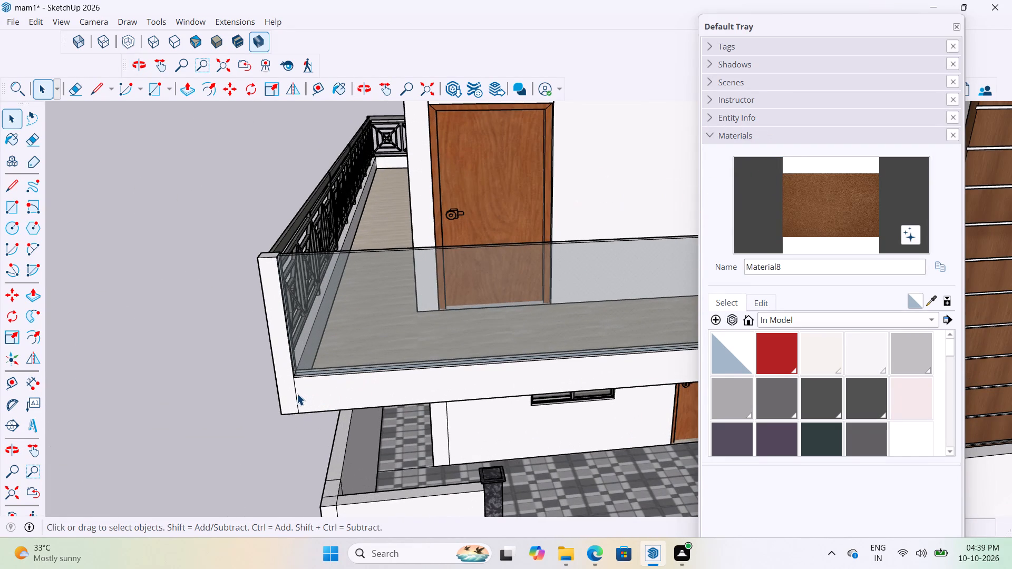
key("Delete")
Examine the whole house front, including the tower's plank cladding, purple top border, stair window and the base walls.
scroll(297, 394, "down", 5)
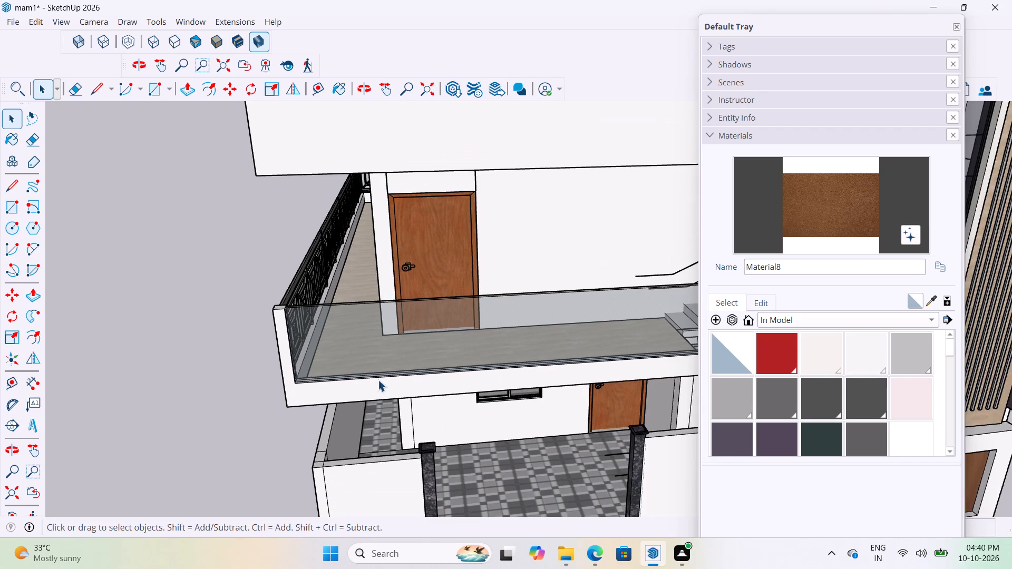
scroll(378, 380, "down", 4)
scroll(614, 403, "up", 7)
scroll(497, 414, "down", 4)
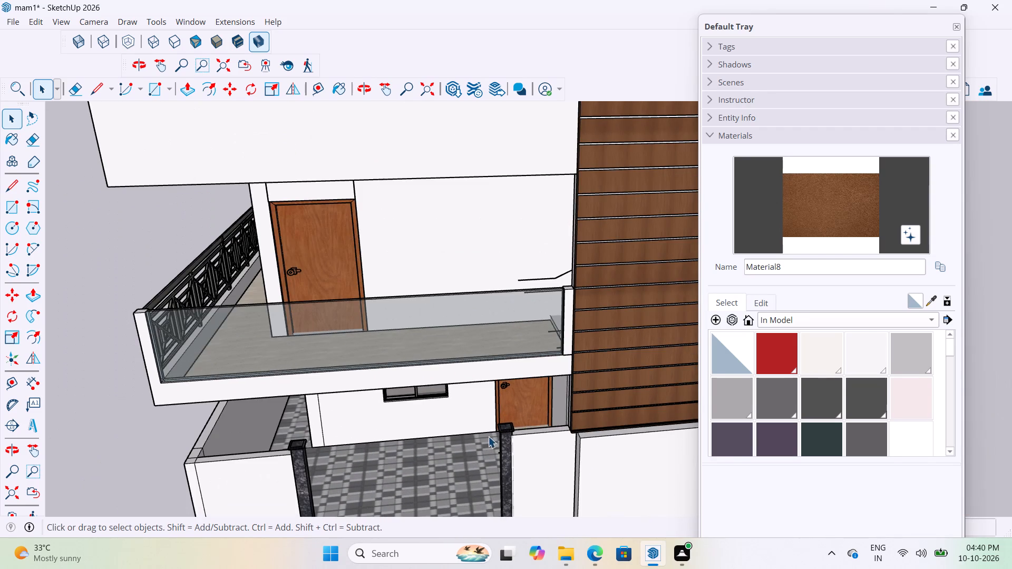
scroll(572, 412, "down", 4)
scroll(475, 340, "down", 6)
middle_click_drag(526, 420, 455, 393)
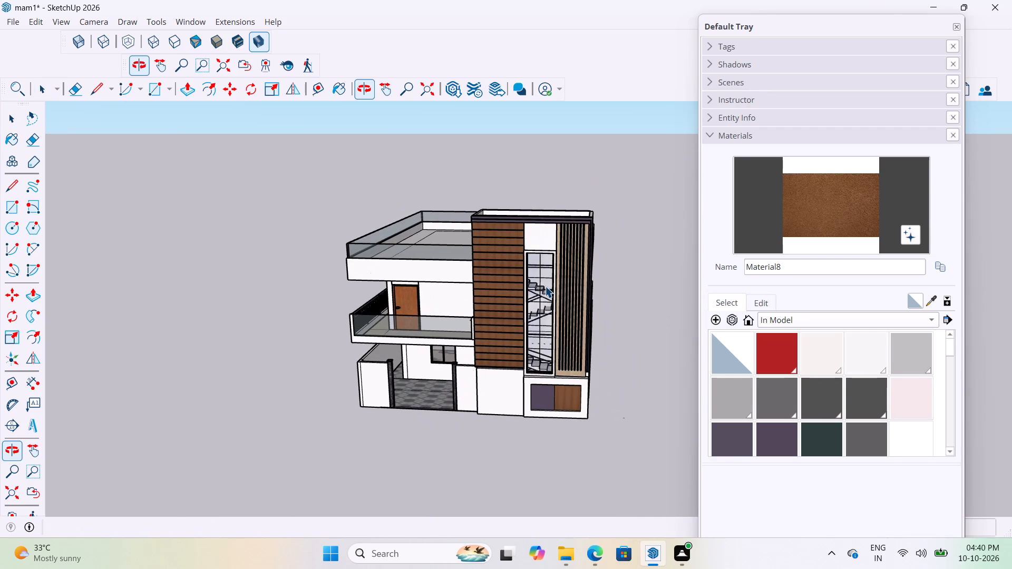
scroll(567, 234, "up", 2)
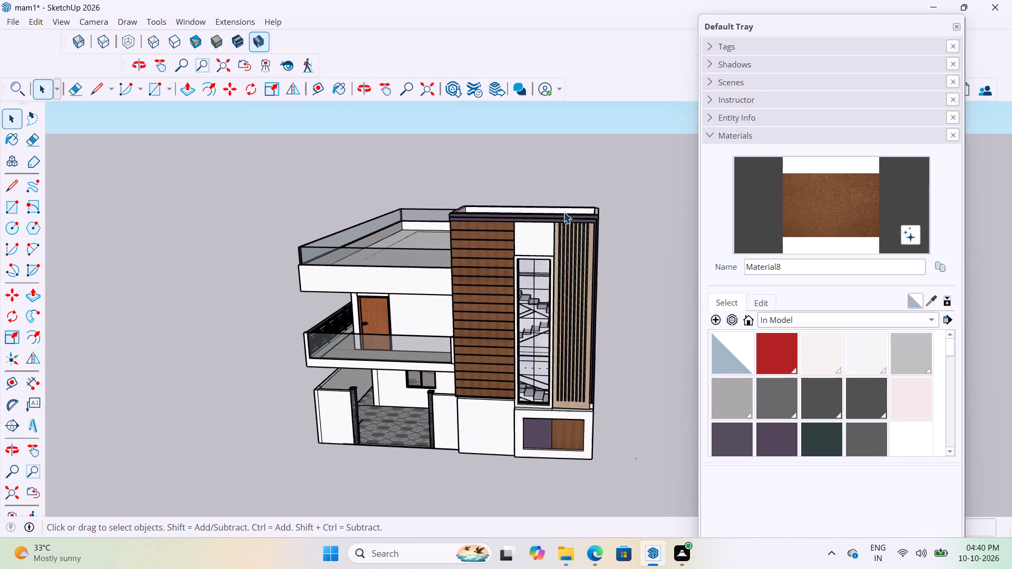
scroll(563, 212, "up", 10)
middle_click_drag(503, 250, 407, 257)
scroll(422, 247, "up", 5)
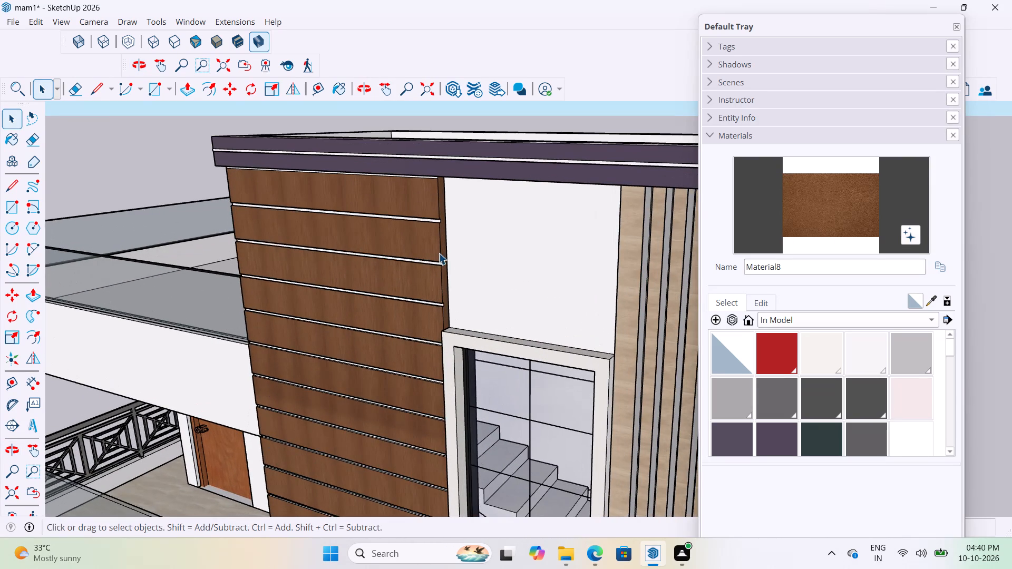
middle_click_drag(502, 289, 679, 277)
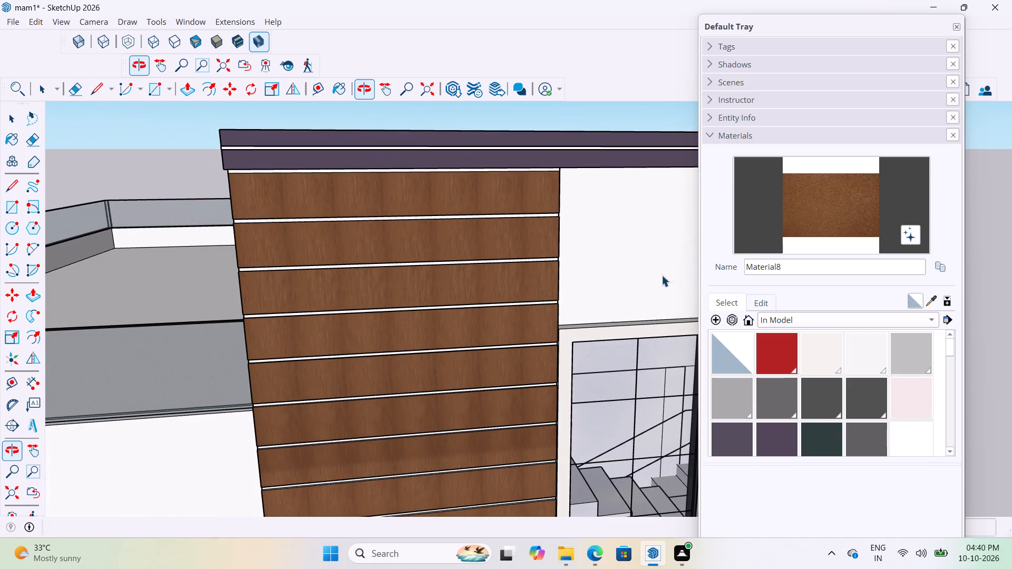
middle_click_drag(533, 265, 360, 266)
scroll(378, 263, "down", 9)
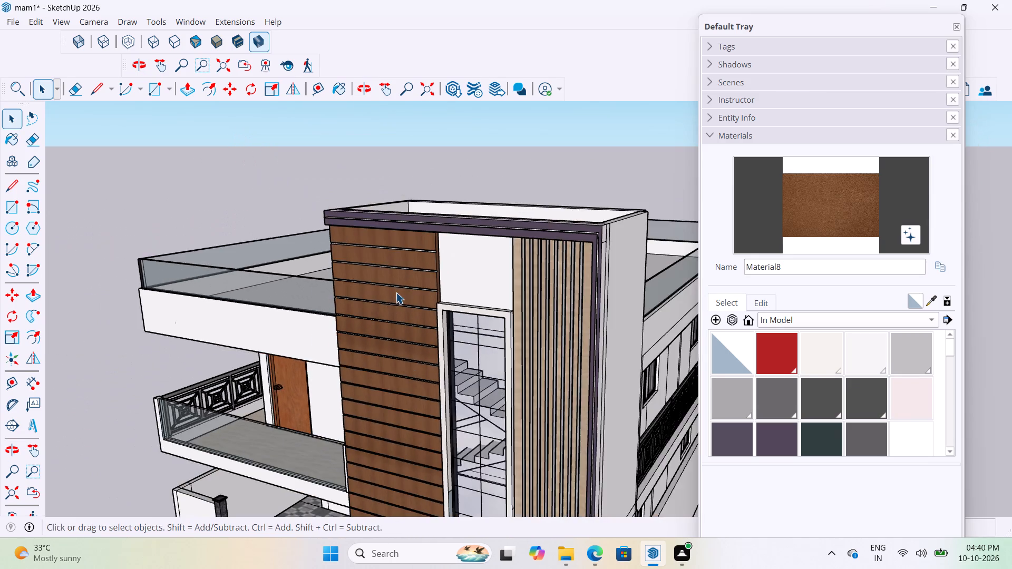
middle_click_drag(437, 274, 519, 252)
scroll(498, 249, "up", 1)
scroll(495, 250, "down", 10)
scroll(456, 270, "down", 6)
scroll(487, 367, "up", 5)
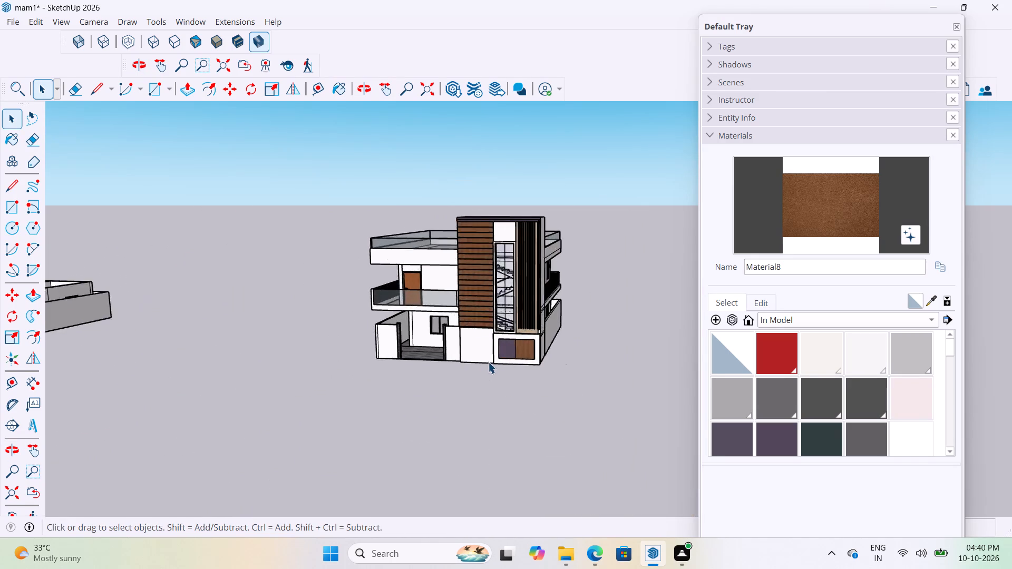
scroll(488, 362, "up", 10)
middle_click_drag(488, 319, 455, 336)
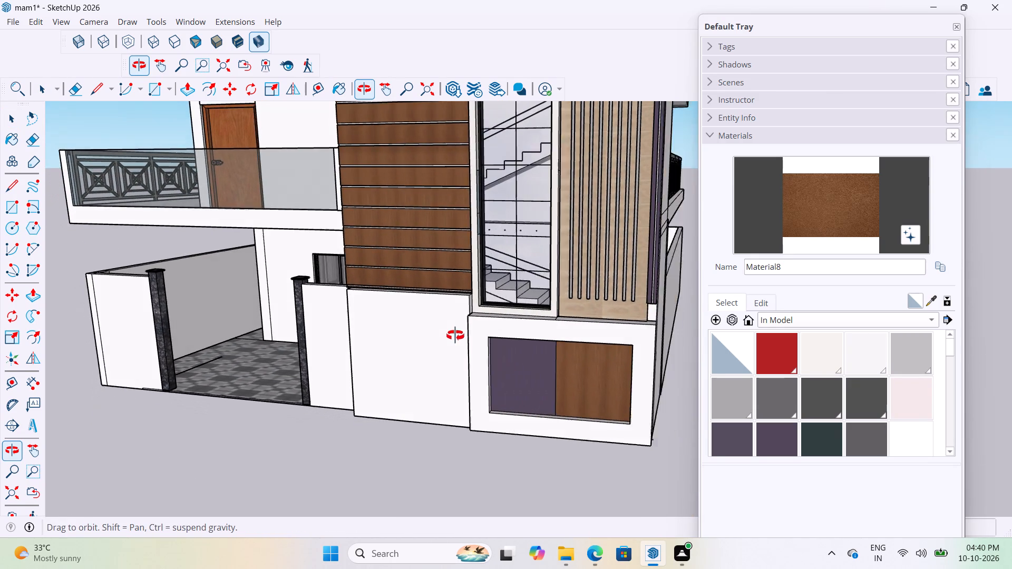
middle_click_drag(455, 336, 450, 337)
scroll(430, 338, "down", 4)
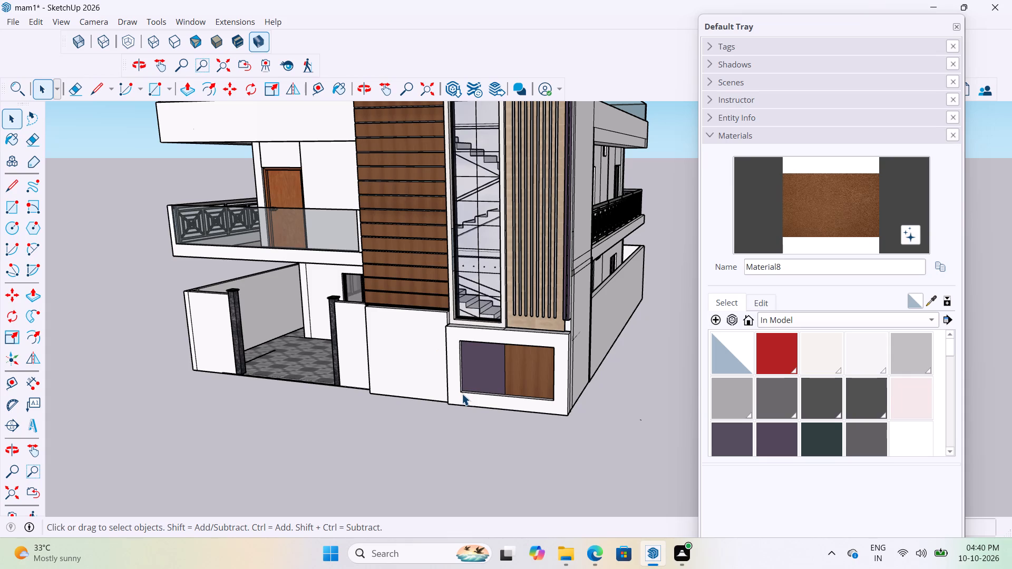
Switch to the browser, search the web images for "grey stones", and look through the results for a suitable wall texture.
left_click(584, 557)
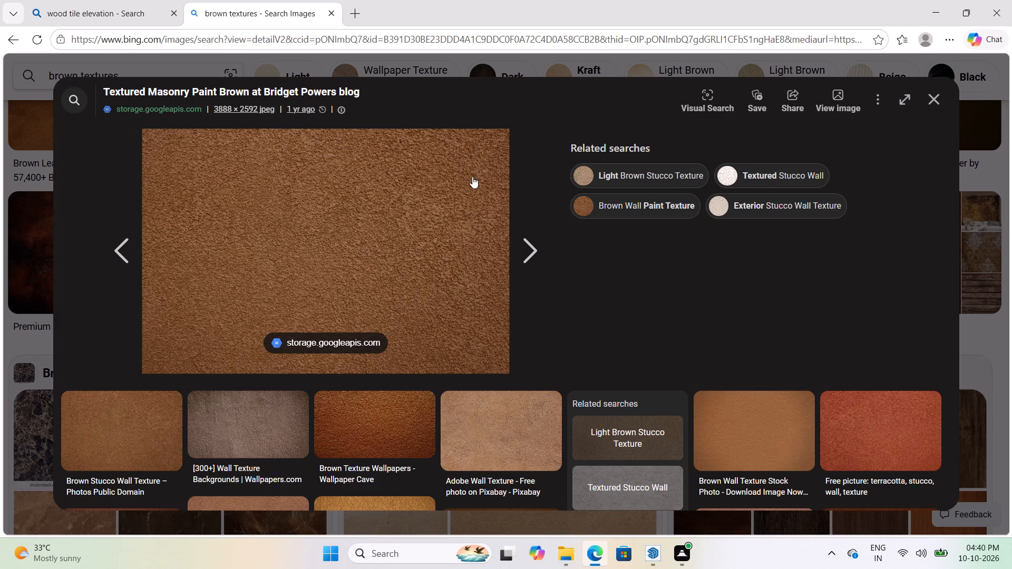
left_click(930, 101)
scroll(679, 110, "up", 8)
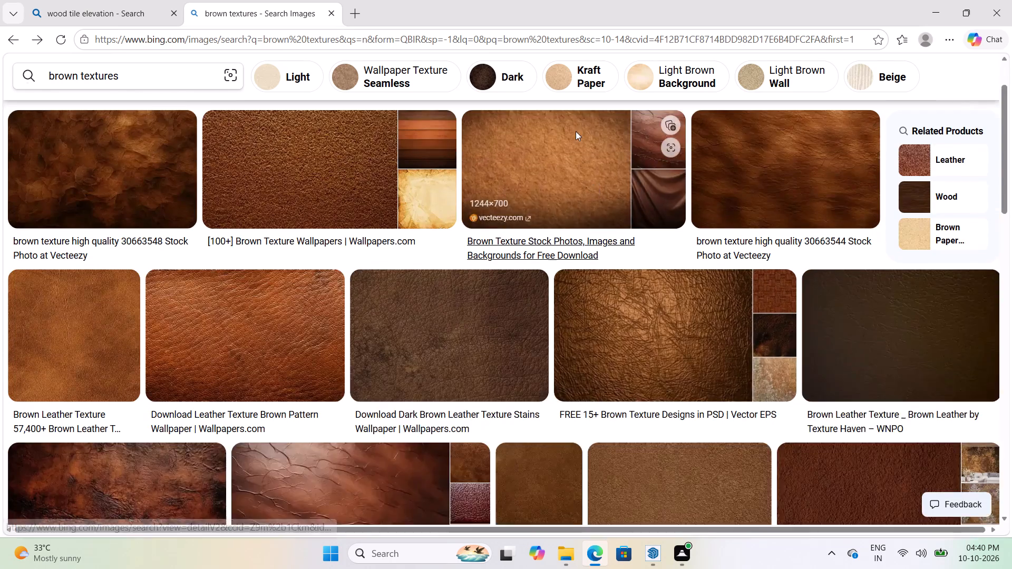
scroll(576, 131, "up", 11)
left_click(472, 85)
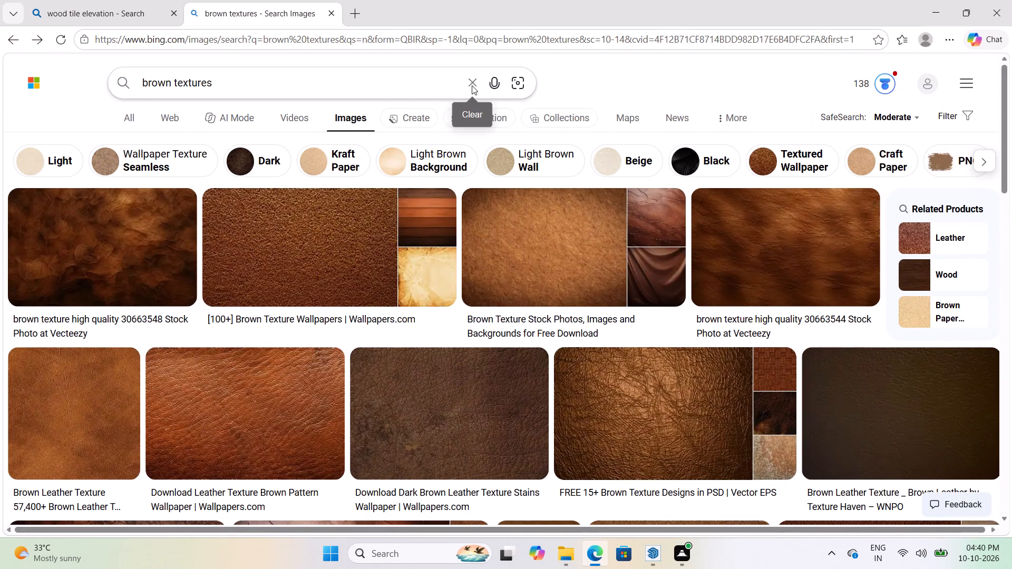
type("grey stones")
key("Return")
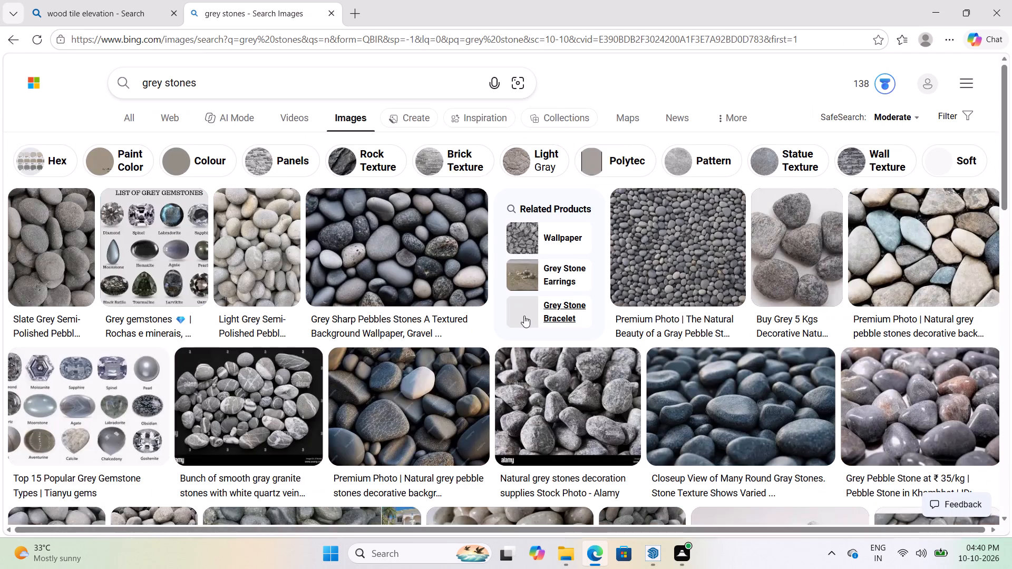
scroll(517, 311, "down", 17)
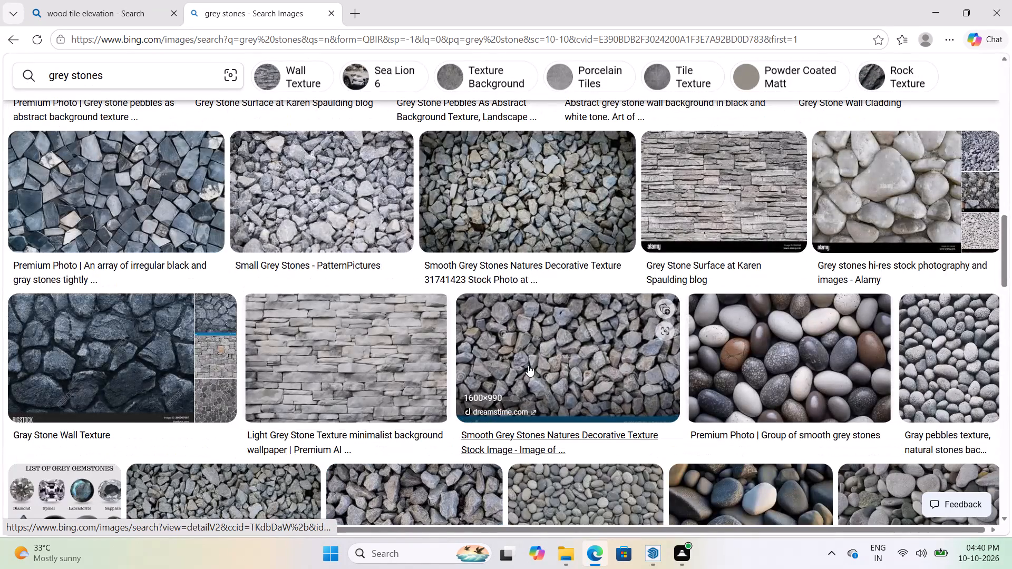
scroll(528, 365, "down", 7)
scroll(441, 271, "up", 19)
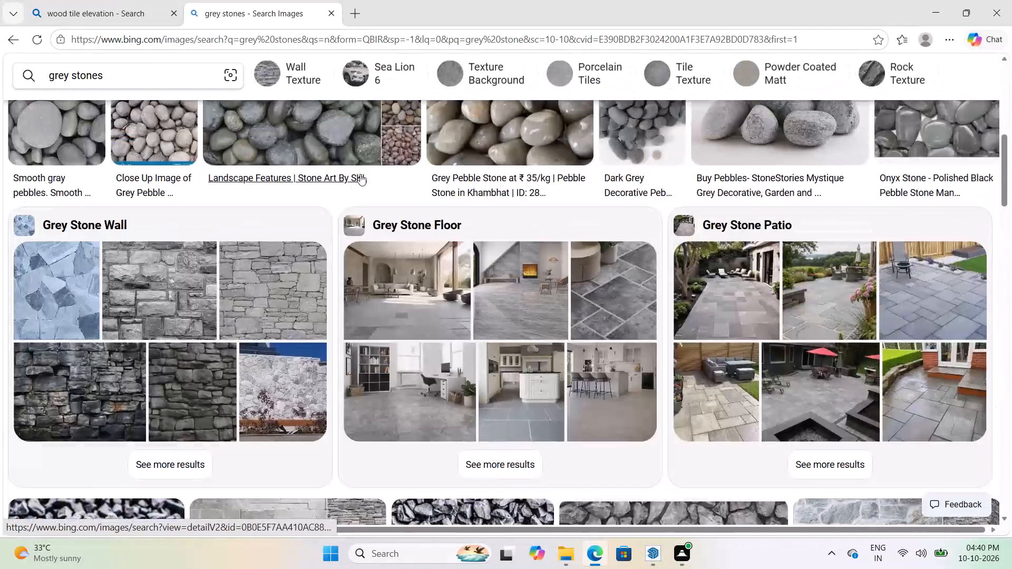
scroll(360, 174, "up", 16)
Refine the image search to "grey stones elevation".
left_click(339, 80)
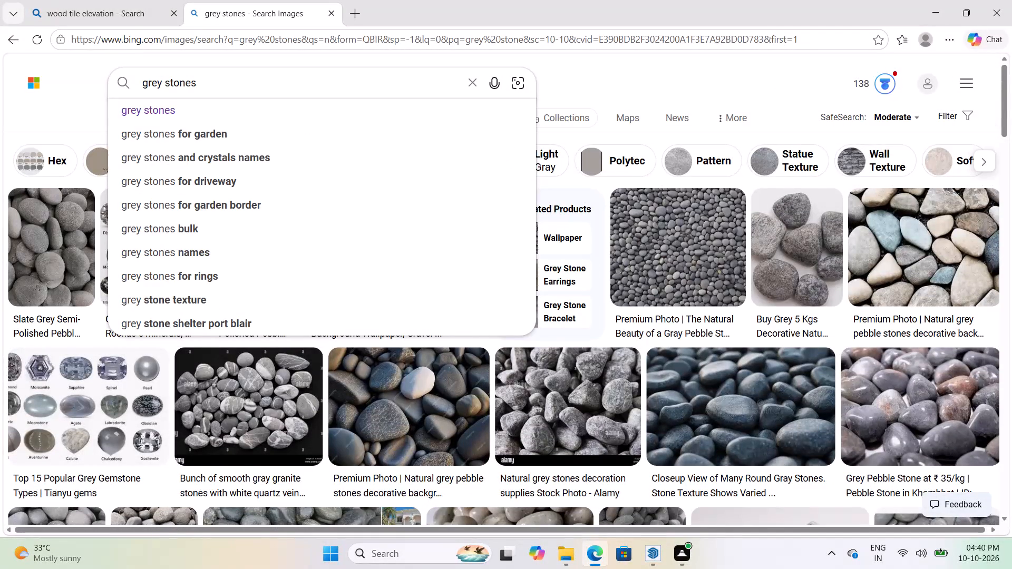
key("space")
type("elevation")
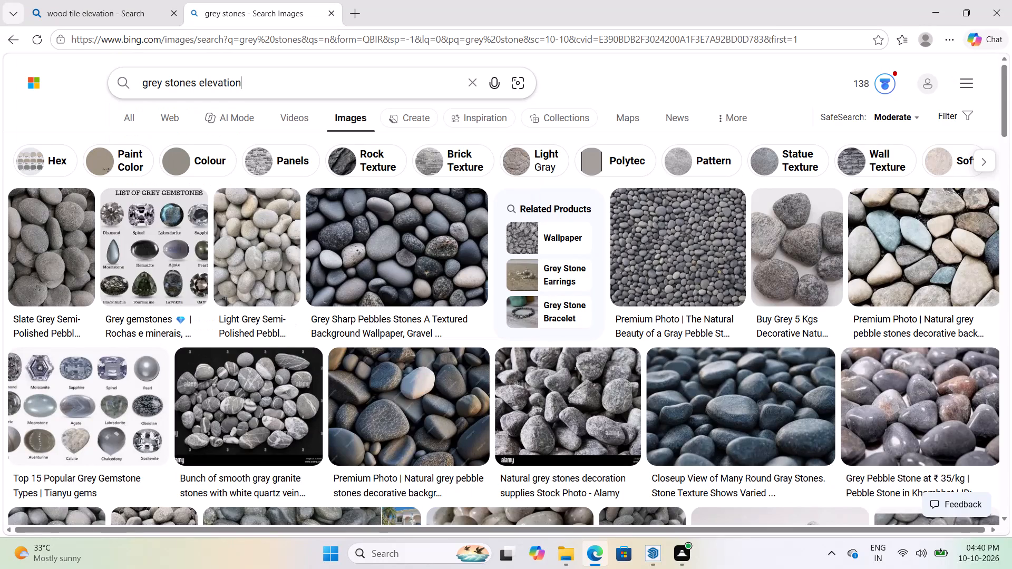
key("Return")
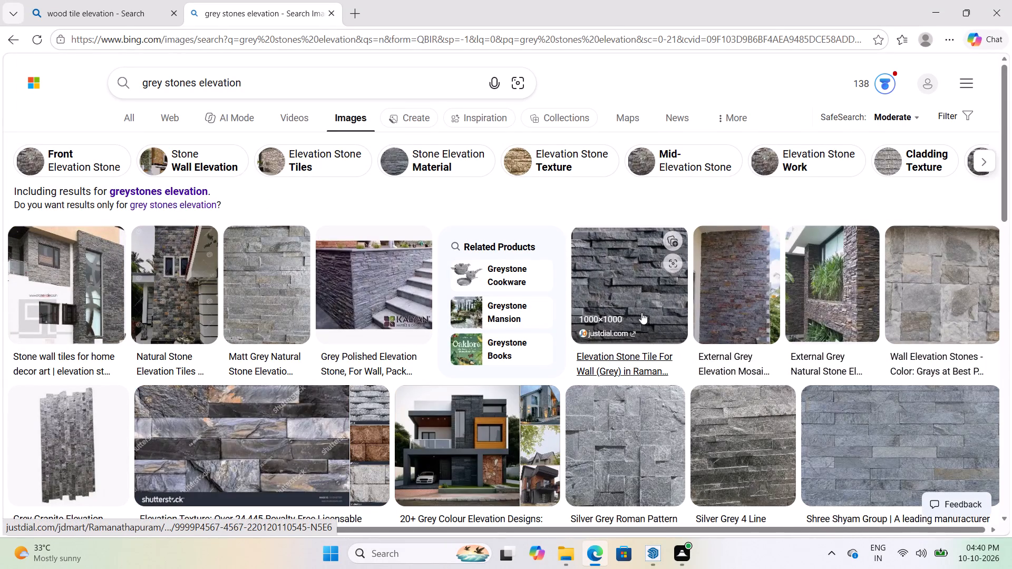
Save the dark grey "Elevation Stone Tile For Wall" image to the Desktop as "elevation stone".
left_click(624, 296)
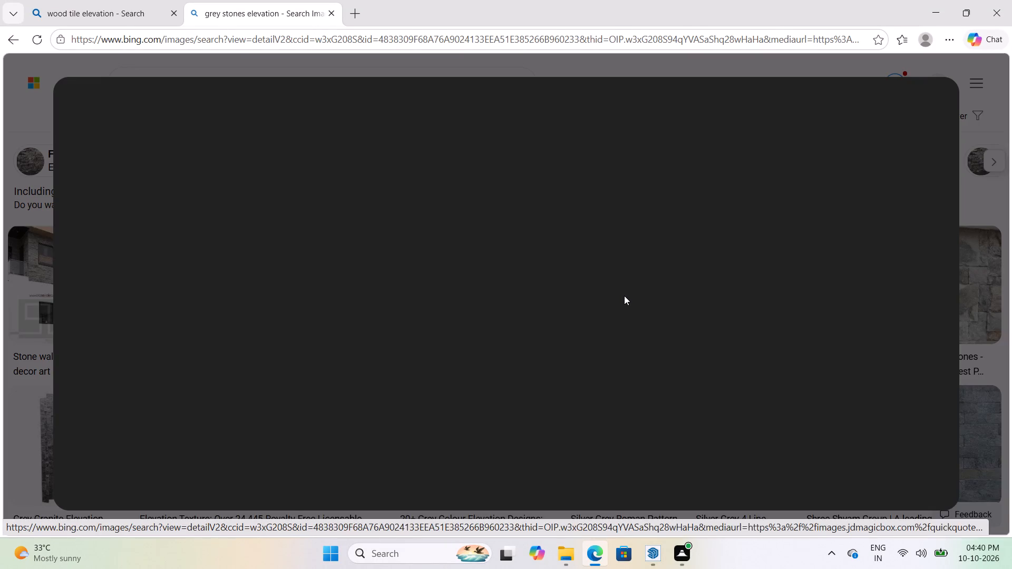
right_click(323, 233)
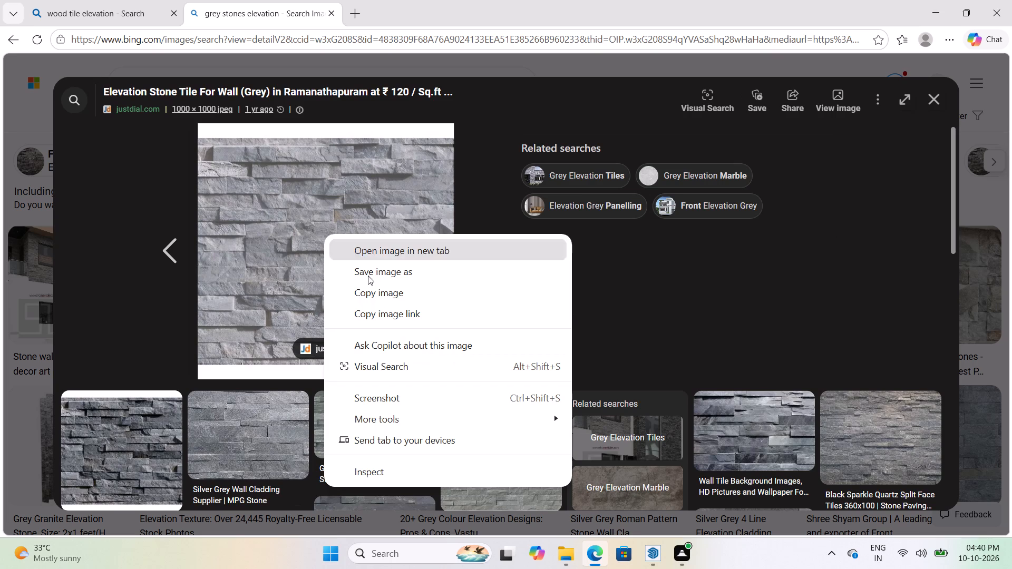
left_click(395, 271)
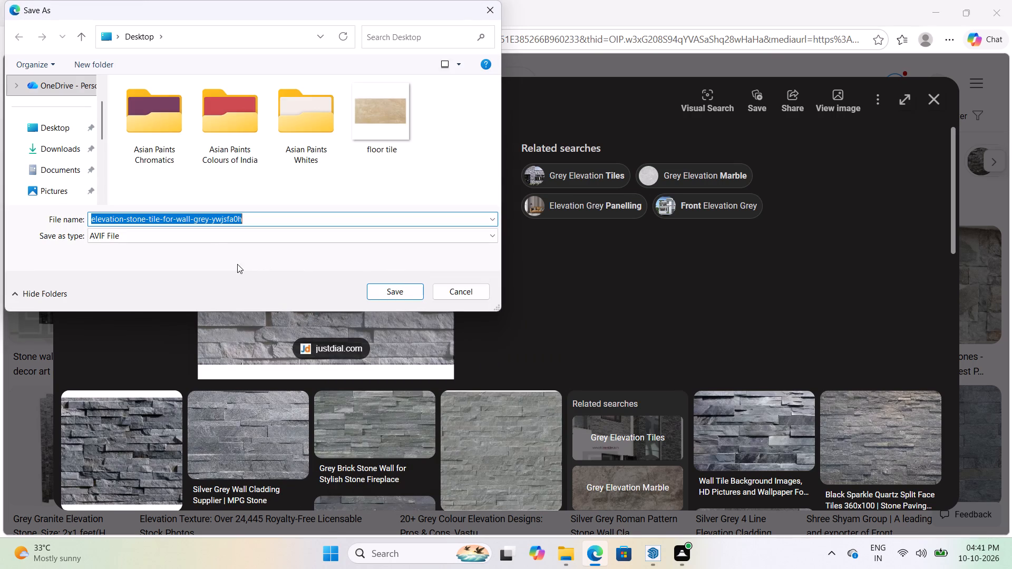
left_click(67, 131)
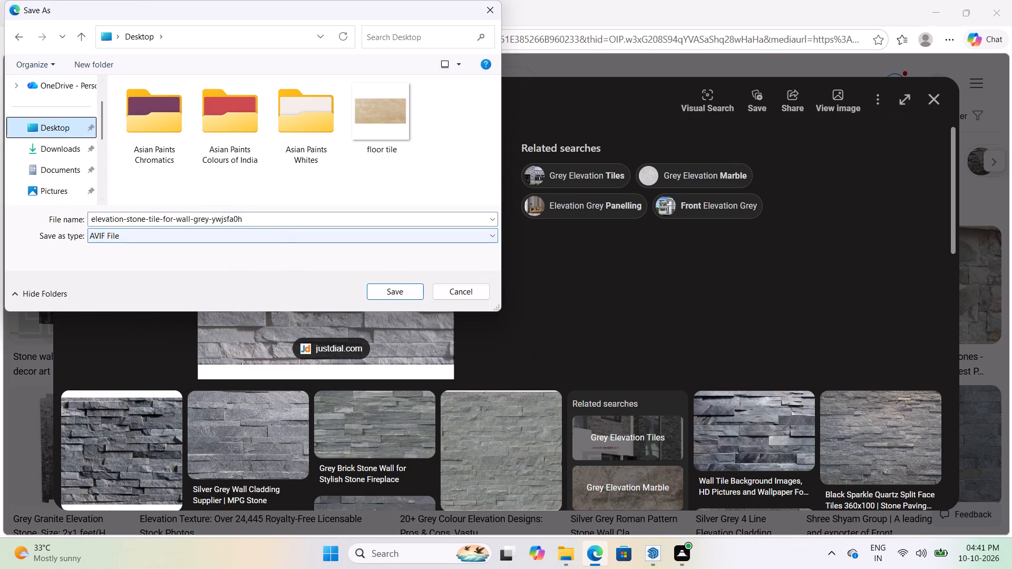
left_click(292, 221)
key("BackSpace")
key("e")
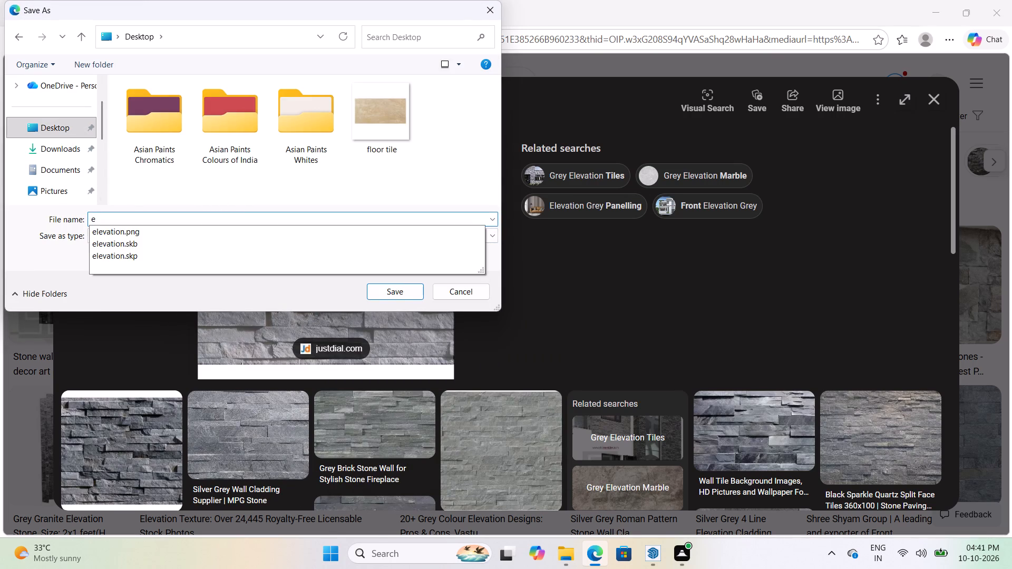
key("BackSpace")
type("elevation stone")
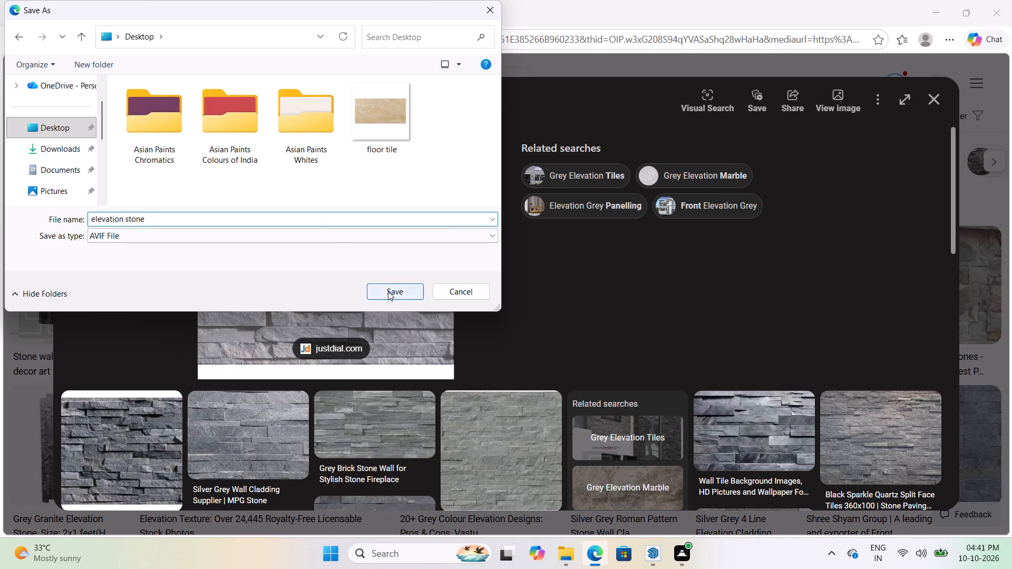
left_click(388, 291)
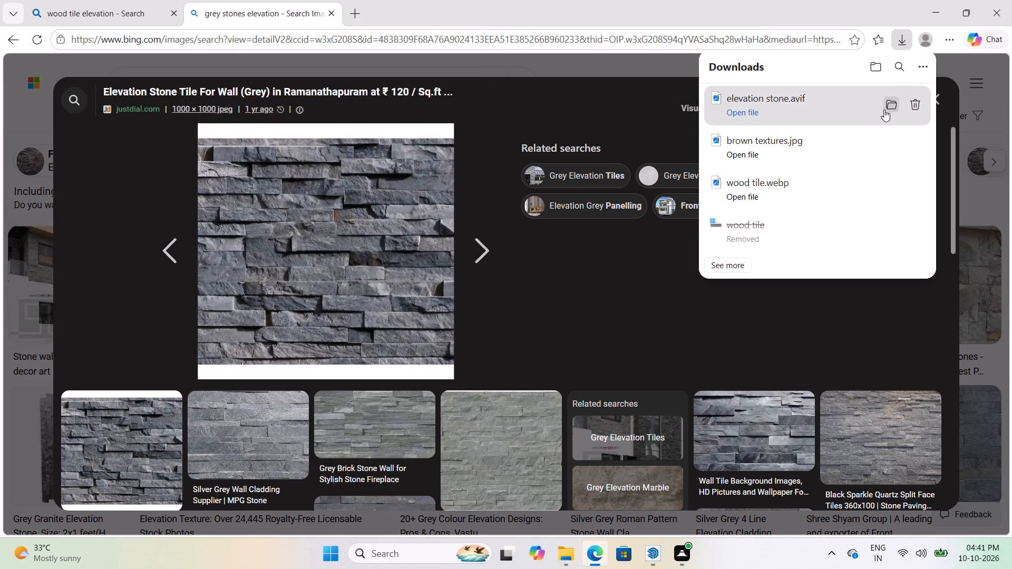
Open the saved elevation stone image for editing and crop off its white top and bottom strips, to about 1000 x 863.
left_click(887, 108)
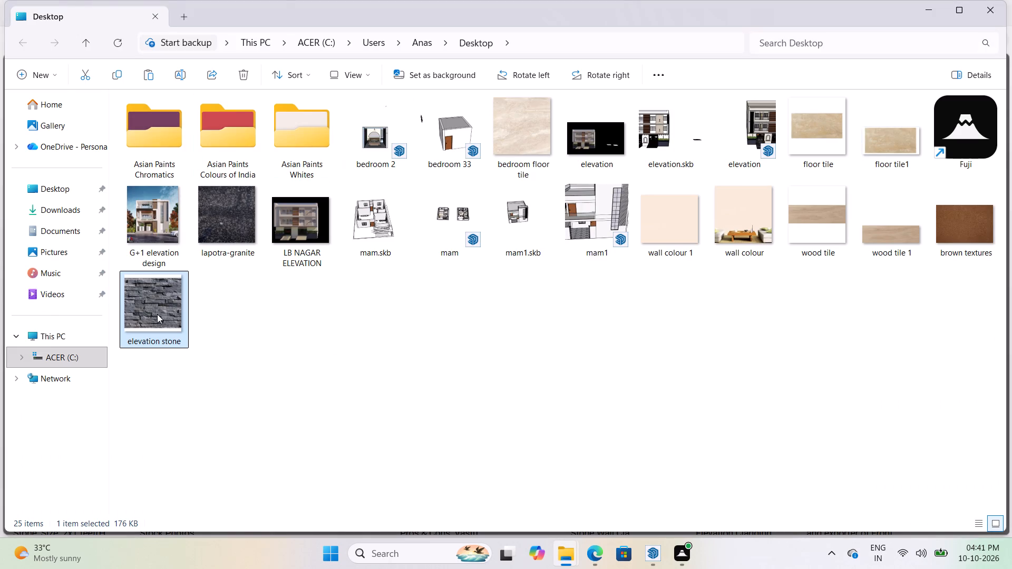
right_click(157, 314)
left_click(195, 120)
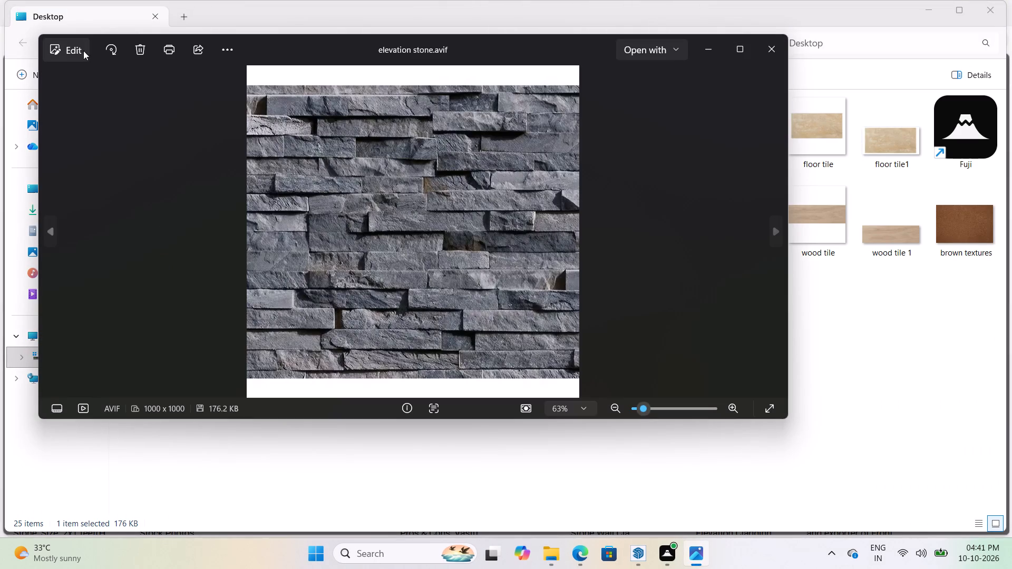
left_click(74, 45)
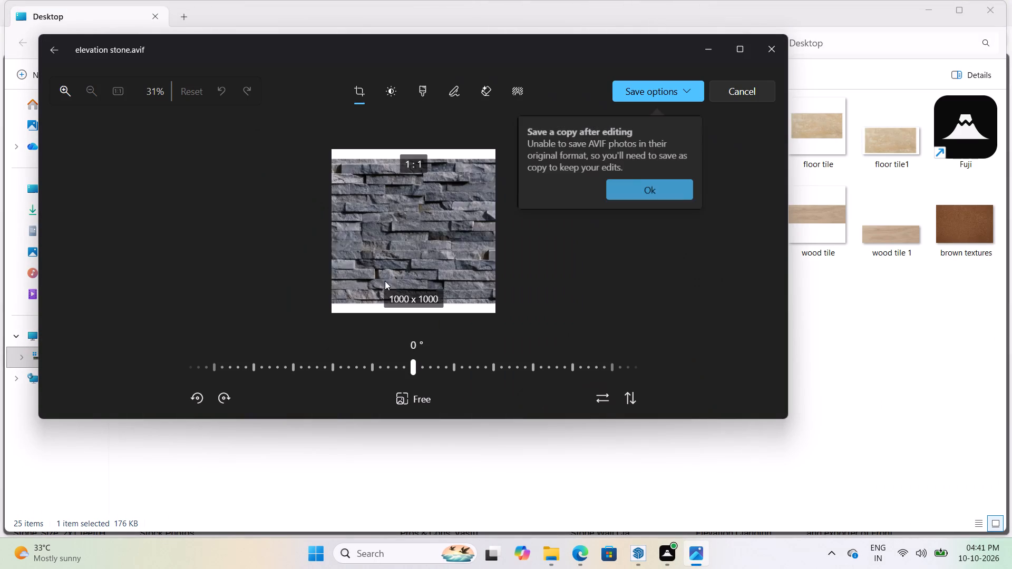
left_click_drag(412, 140, 412, 151)
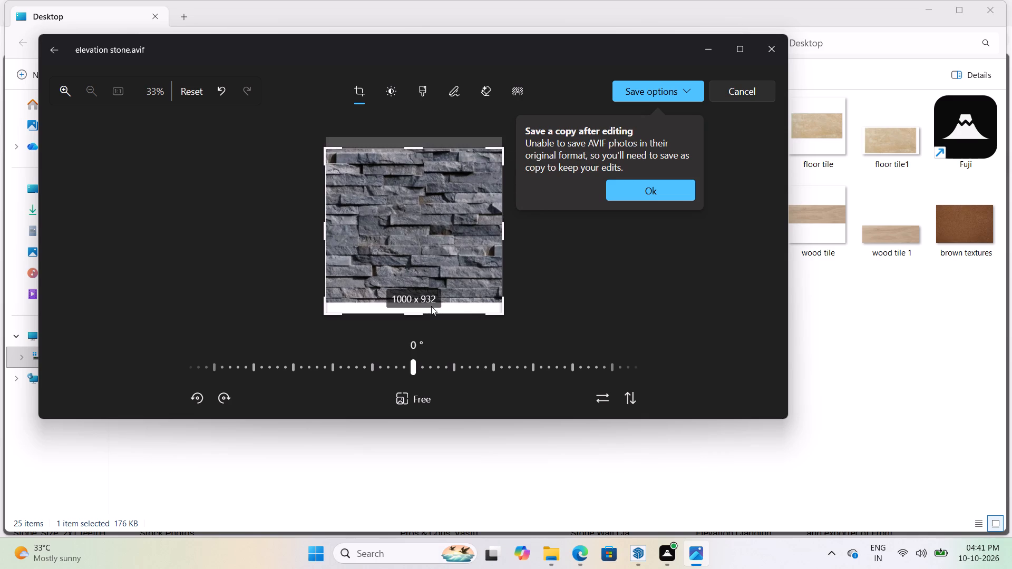
left_click_drag(431, 309, 431, 297)
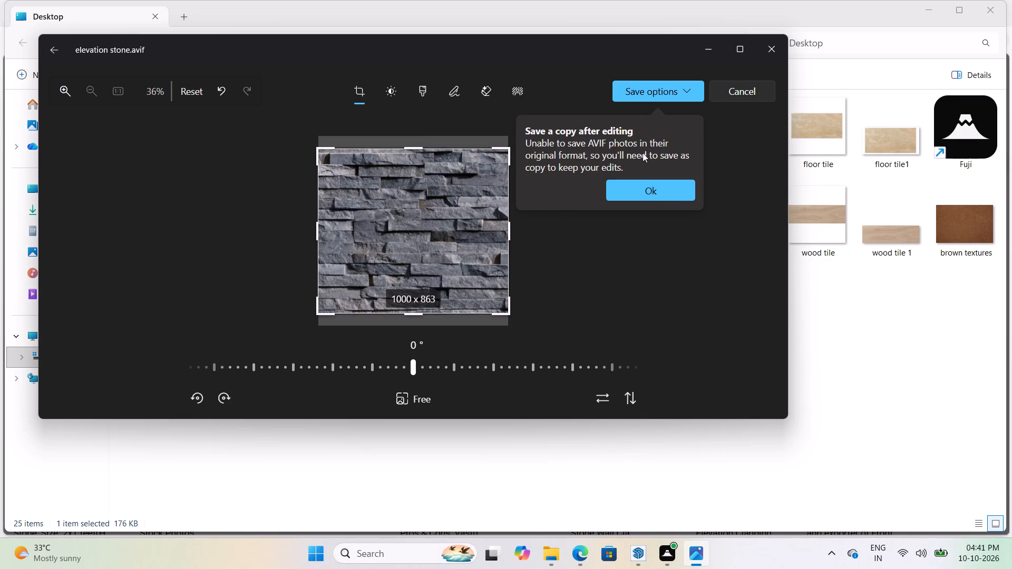
left_click(665, 232)
Save the cropped stone image as a JPEG copy named "elevation stone 1" on the Desktop.
left_click(692, 82)
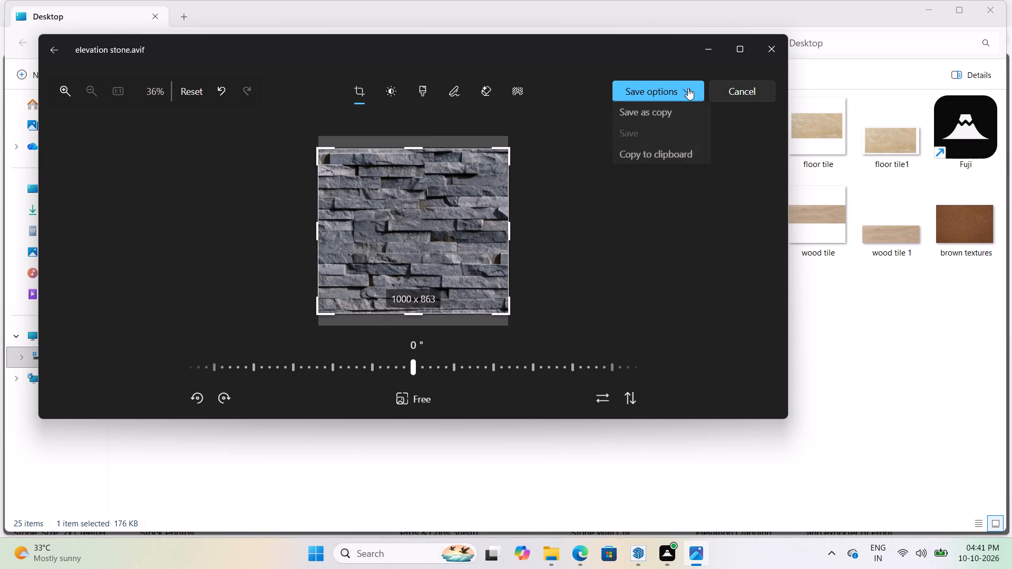
left_click(670, 120)
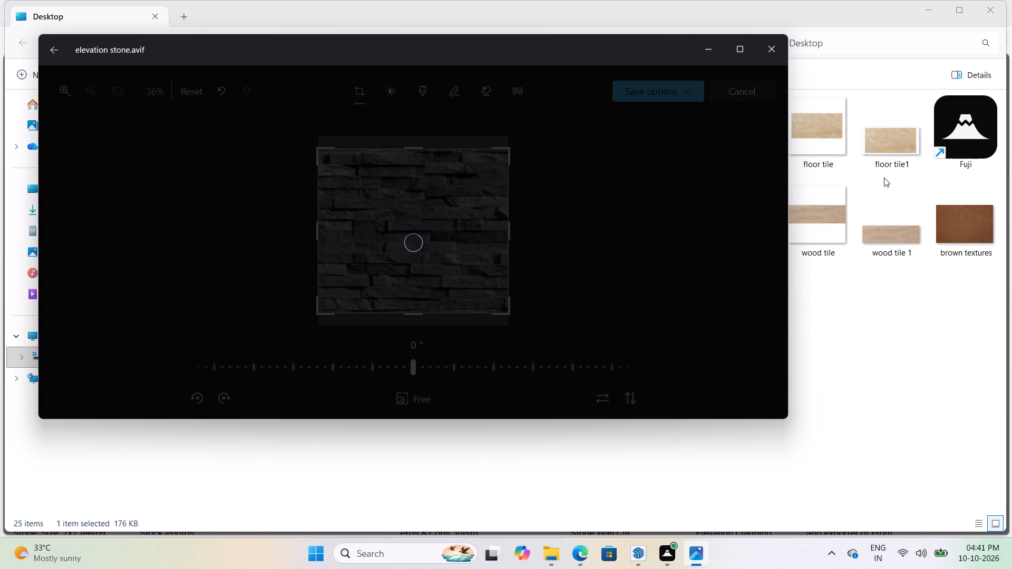
left_click(280, 252)
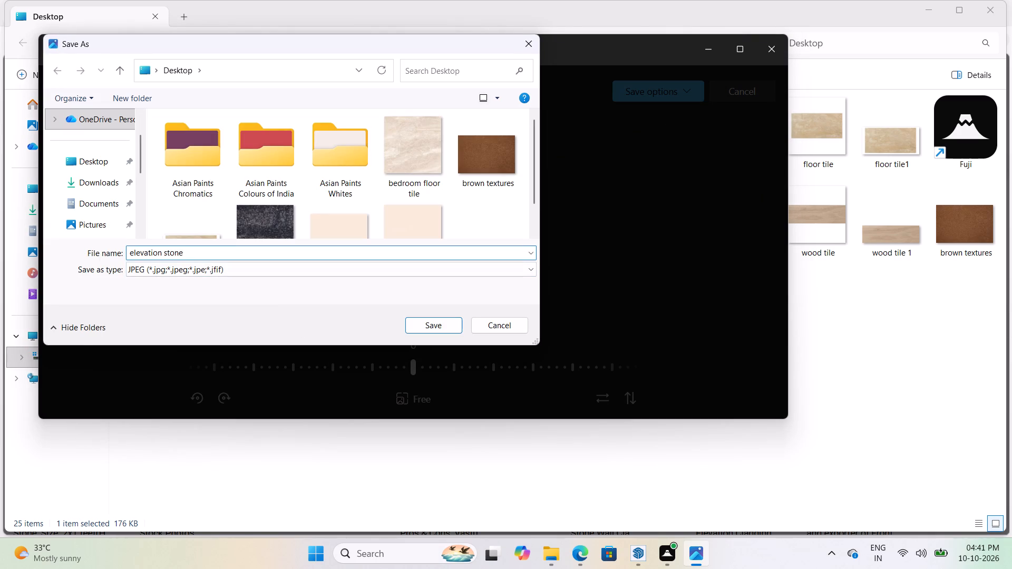
left_click(280, 252)
left_click(280, 252)
key("space")
type("1")
left_click(427, 320)
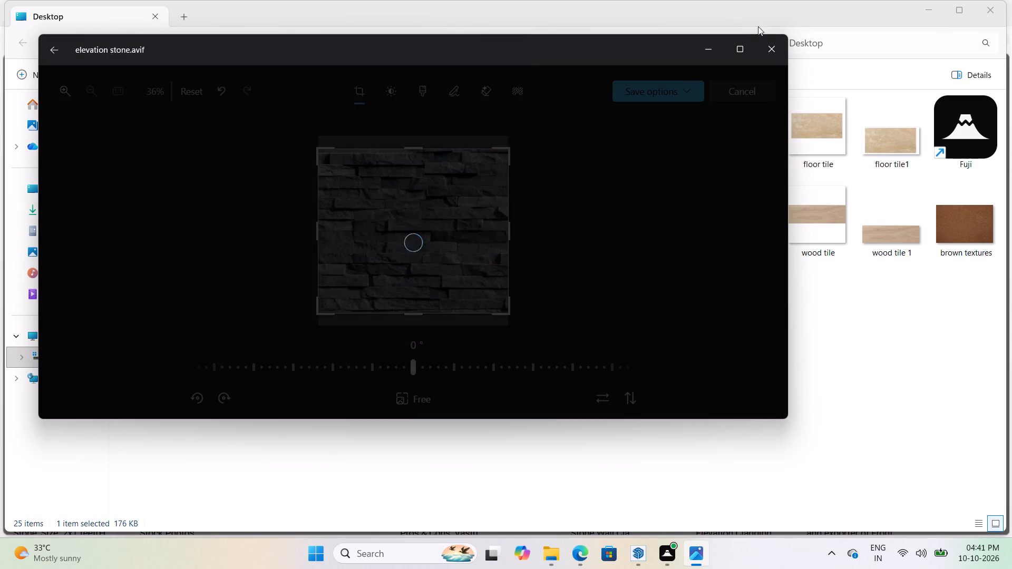
Minimize the photo editor and Desktop folder, close the web image preview, and return to the SketchUp house model.
left_click(711, 53)
left_click(927, 14)
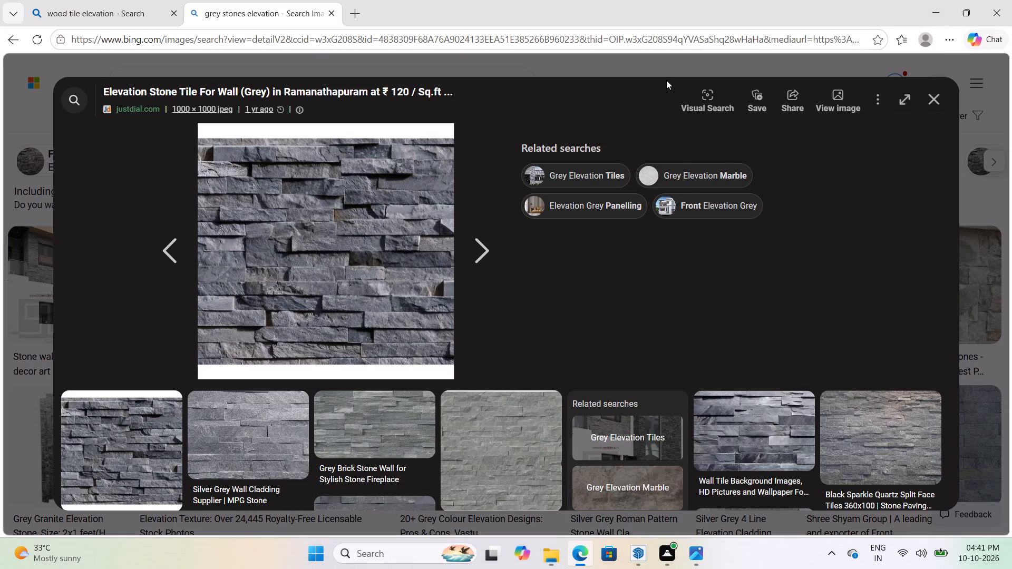
scroll(654, 96, "down", 4)
left_click(941, 101)
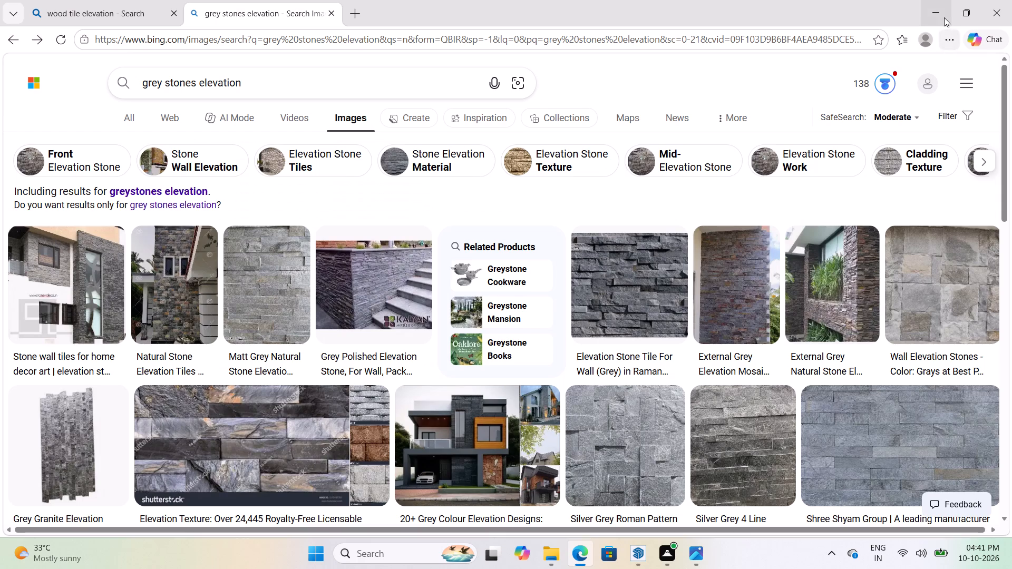
left_click(944, 17)
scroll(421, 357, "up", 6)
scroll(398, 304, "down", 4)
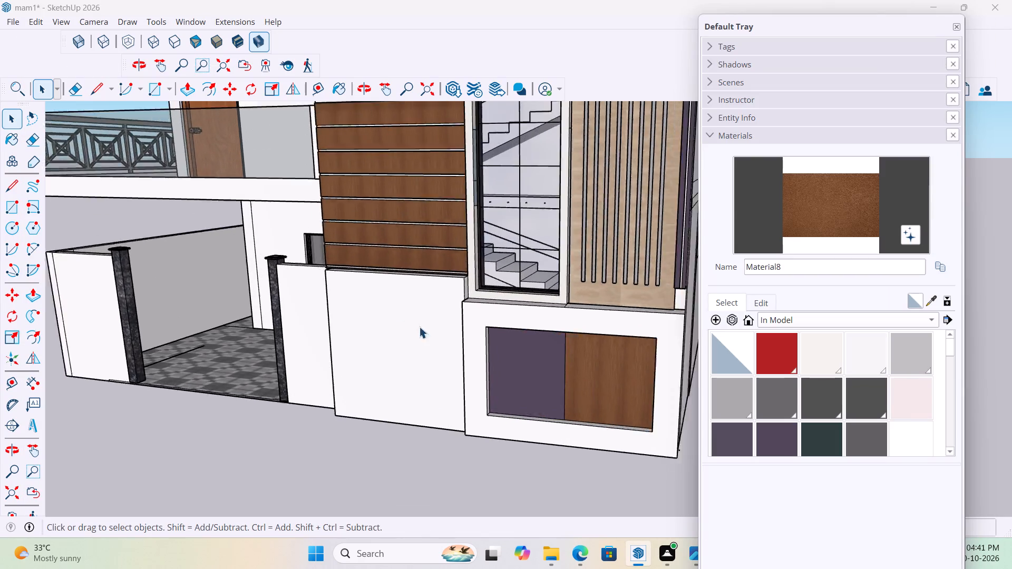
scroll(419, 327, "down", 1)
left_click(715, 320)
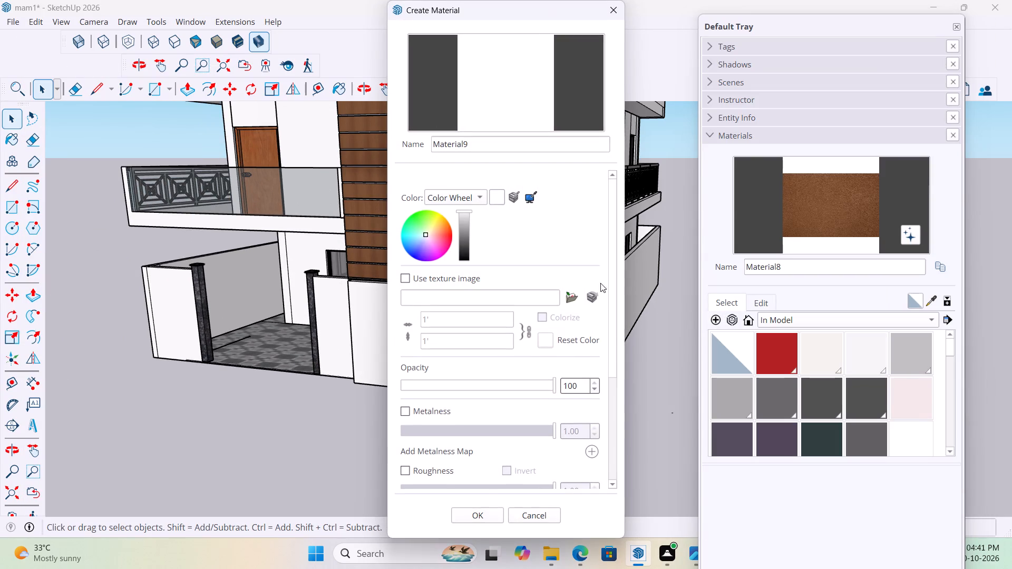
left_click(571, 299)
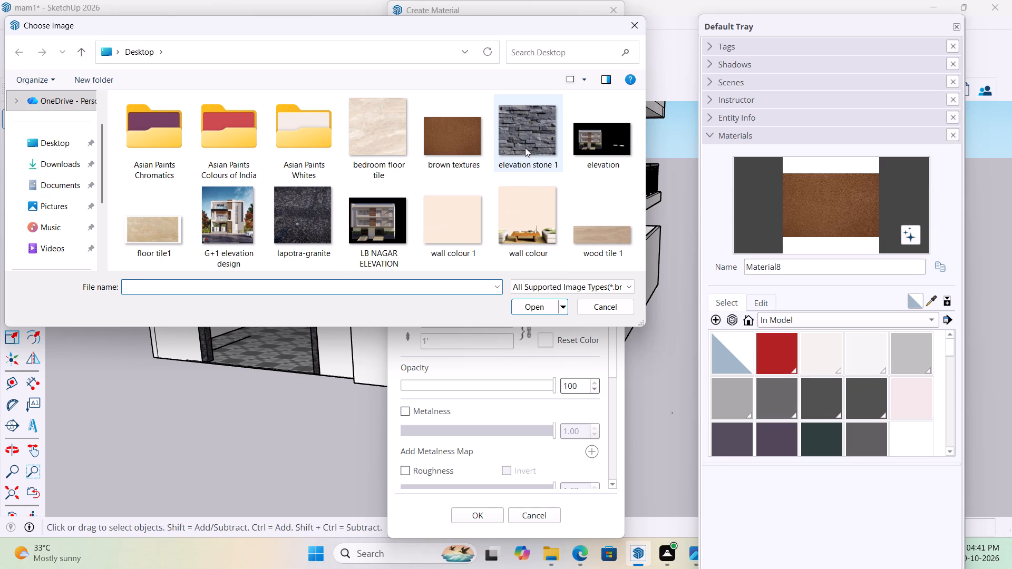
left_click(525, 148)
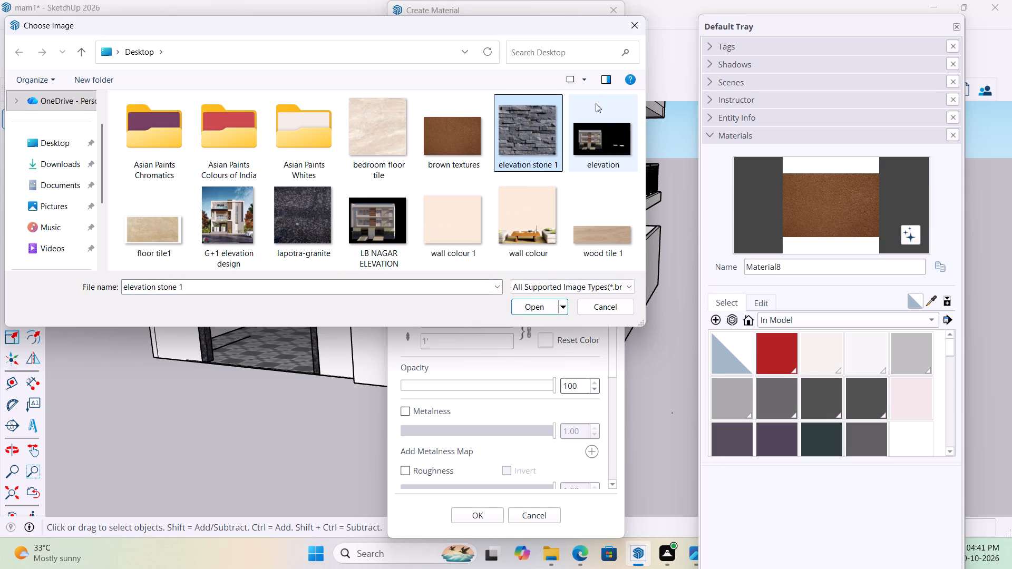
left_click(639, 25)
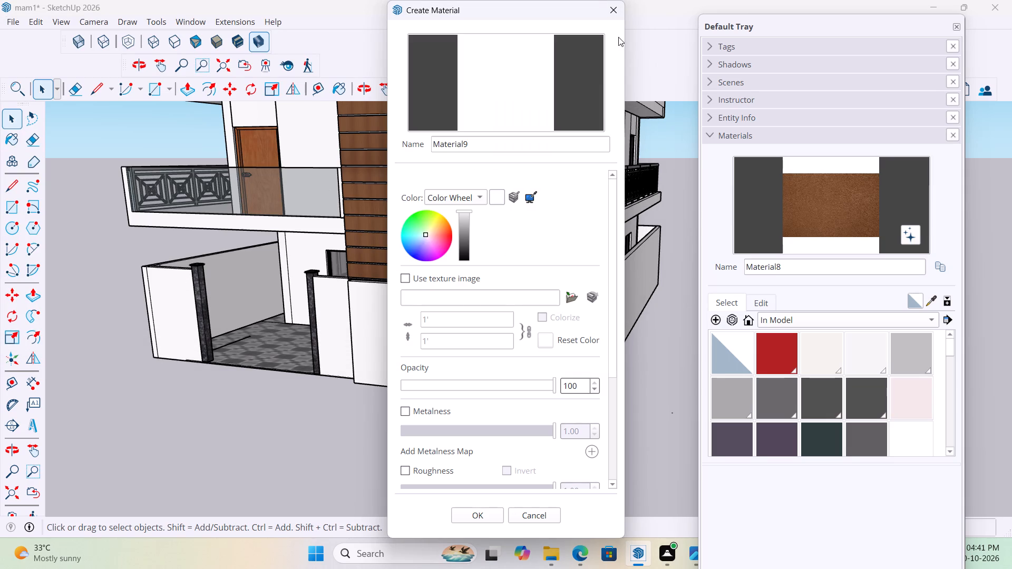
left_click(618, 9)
Measure the width and height of the white base wall's front face below the horizontal wood cladding.
scroll(430, 320, "up", 3)
middle_click_drag(425, 311, 518, 302)
scroll(469, 304, "up", 2)
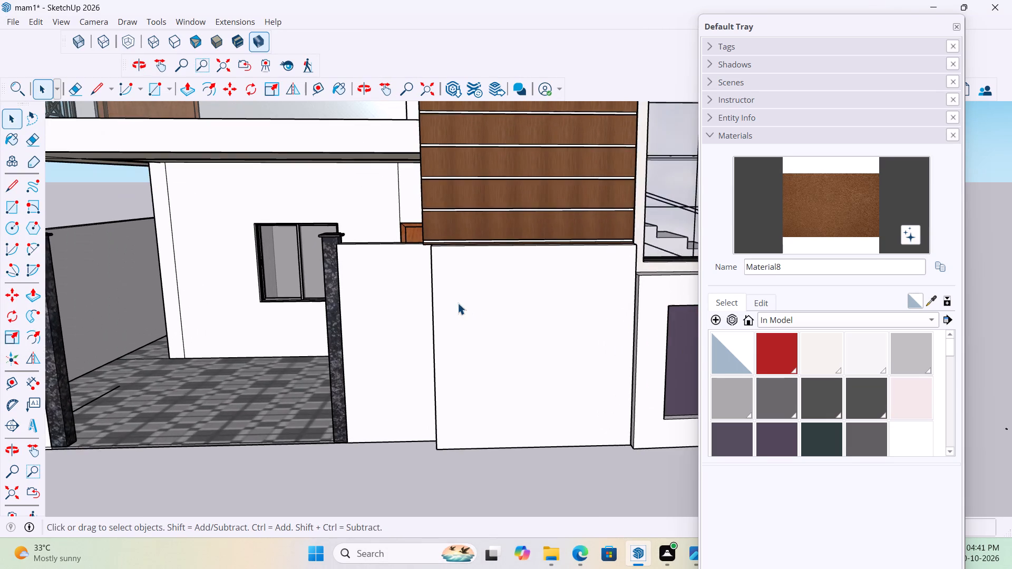
scroll(458, 303, "up", 2)
key("r")
key("t")
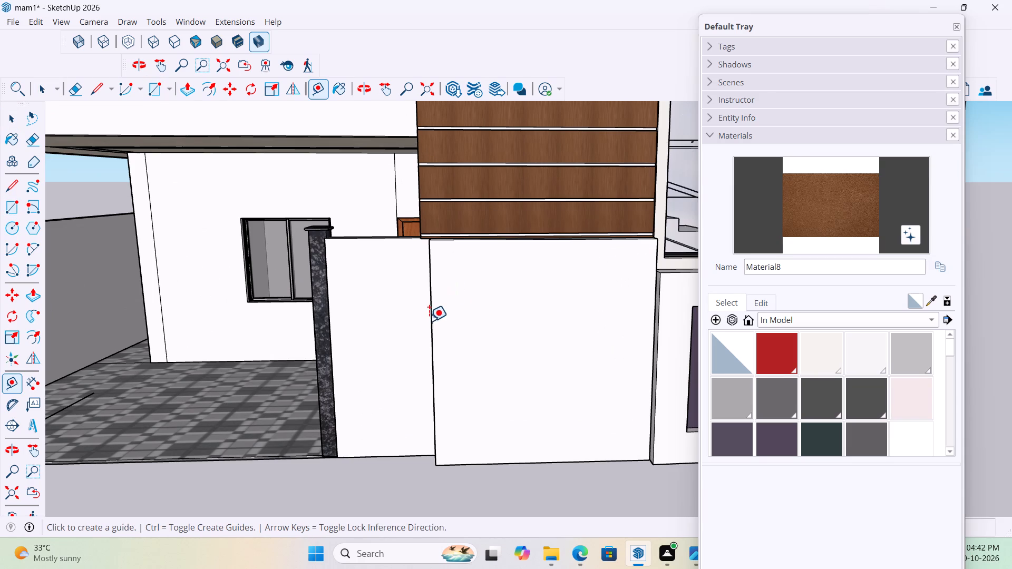
left_click(431, 309)
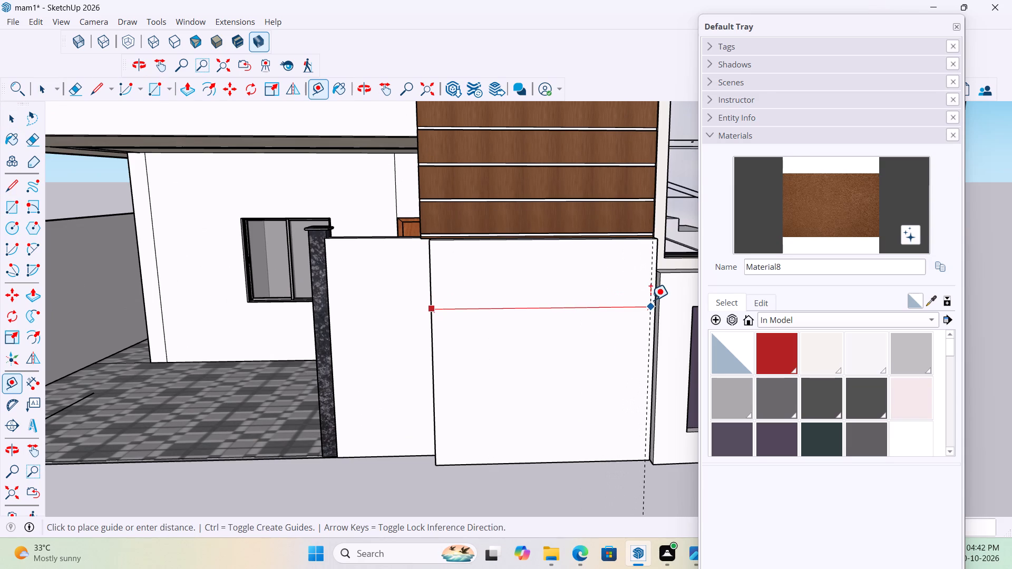
key("space")
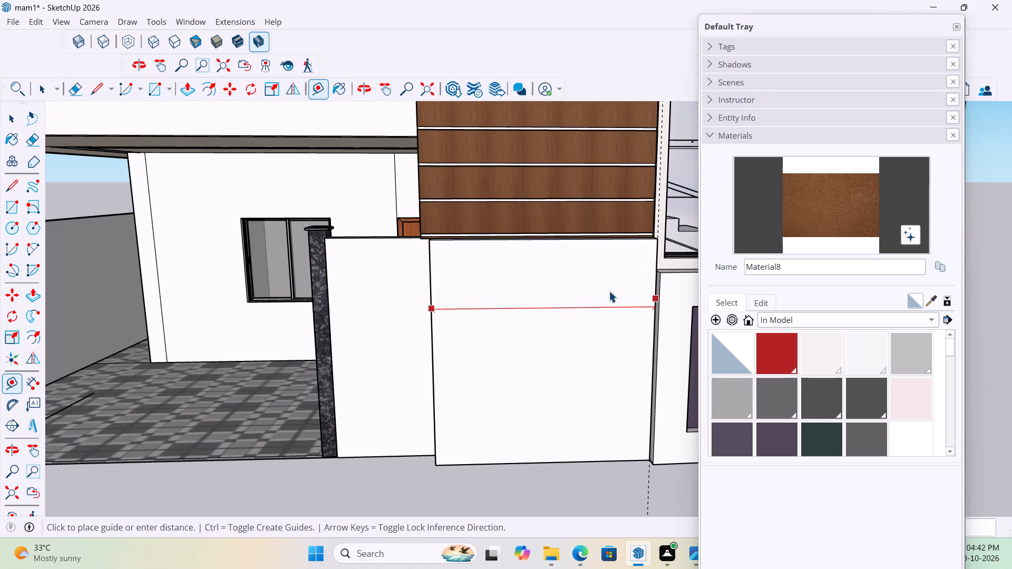
scroll(558, 258, "up", 2)
key("t")
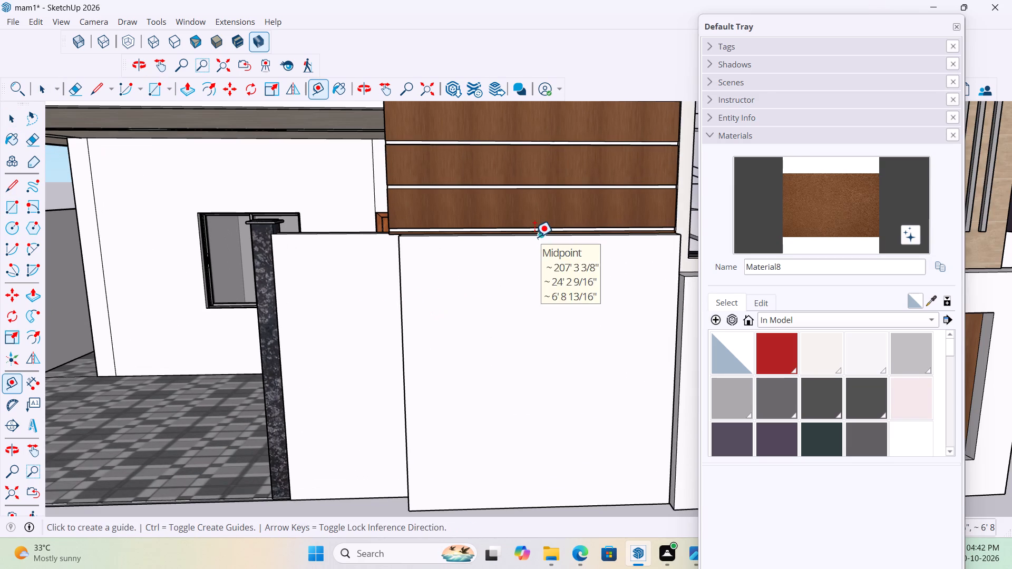
left_click(539, 234)
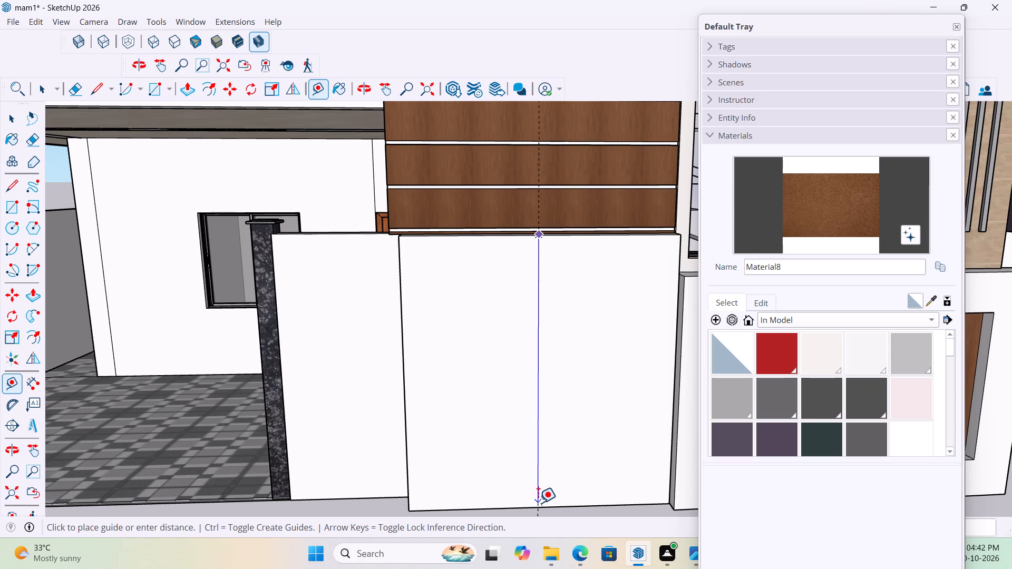
key("space")
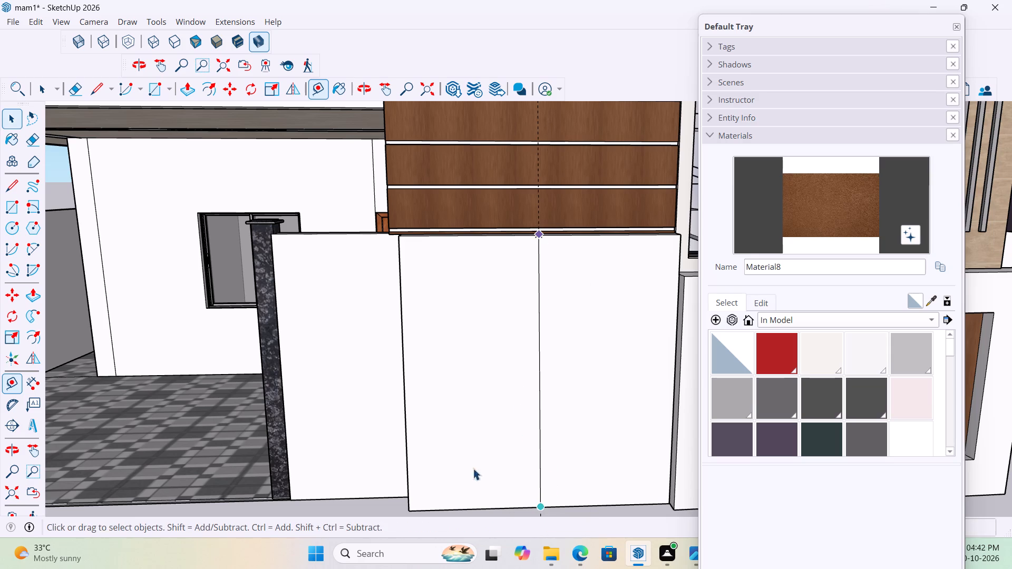
Start a new material using the "elevation stone 1" image from the Desktop as its texture.
scroll(422, 438, "down", 5)
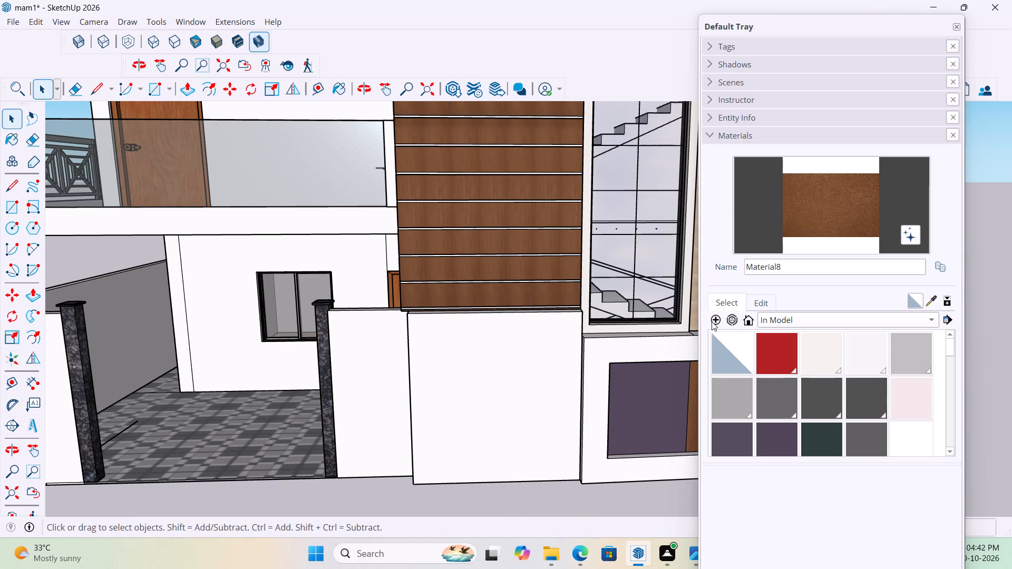
left_click(714, 320)
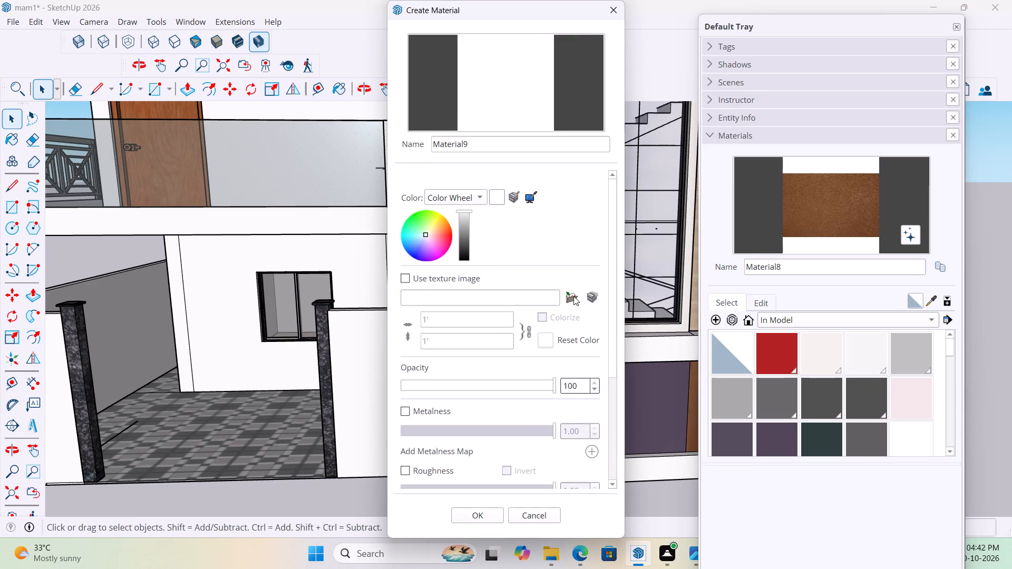
left_click(573, 296)
left_click(540, 129)
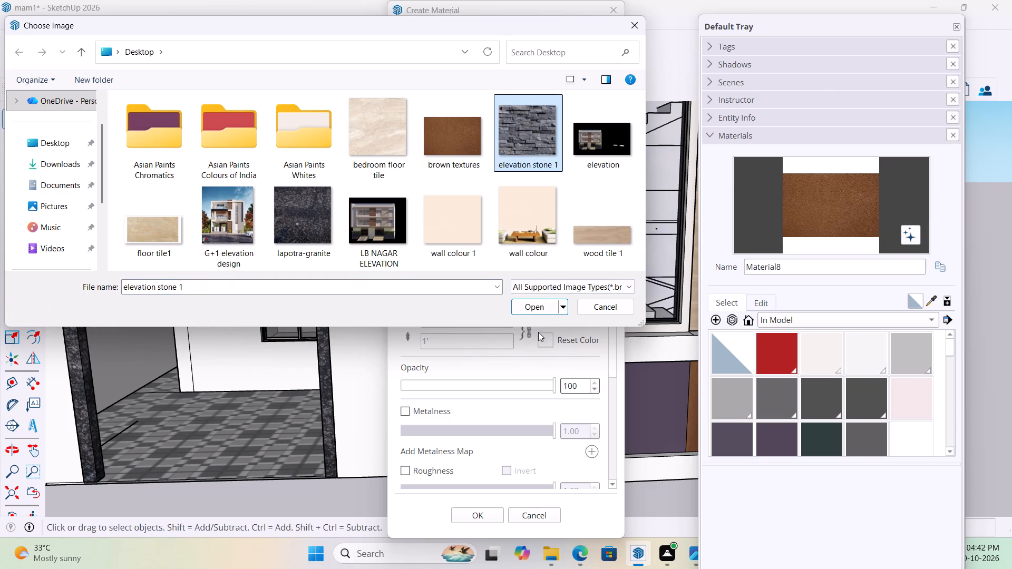
left_click(533, 307)
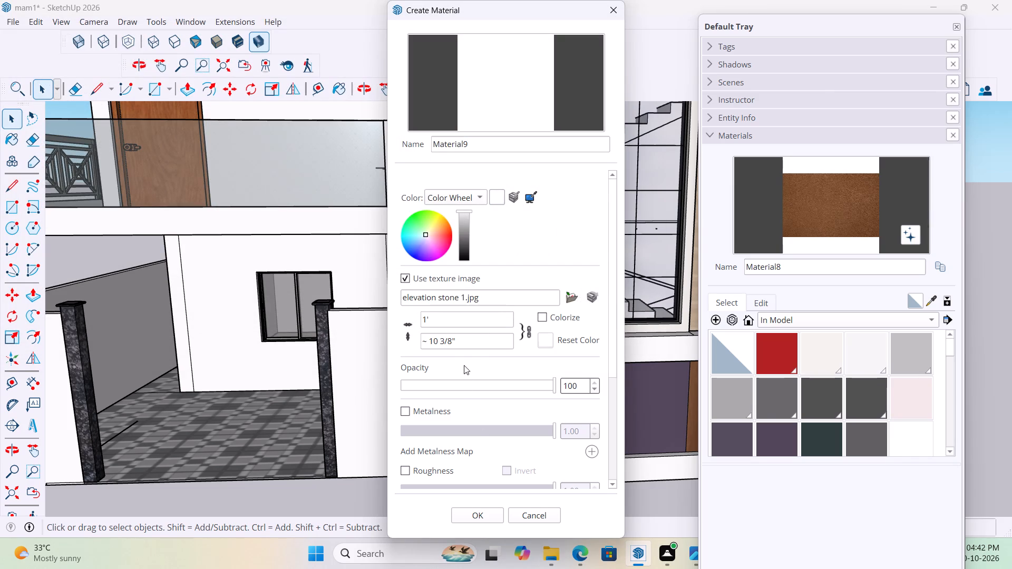
Set the new stone texture to 7' wide and 7' high with the aspect ratio unlocked, and create the material.
left_click(454, 313)
key("BackSpace")
key("BackSpace")
type("7'")
left_click(527, 330)
left_click(482, 339)
key("BackSpace")
key("BackSpace")
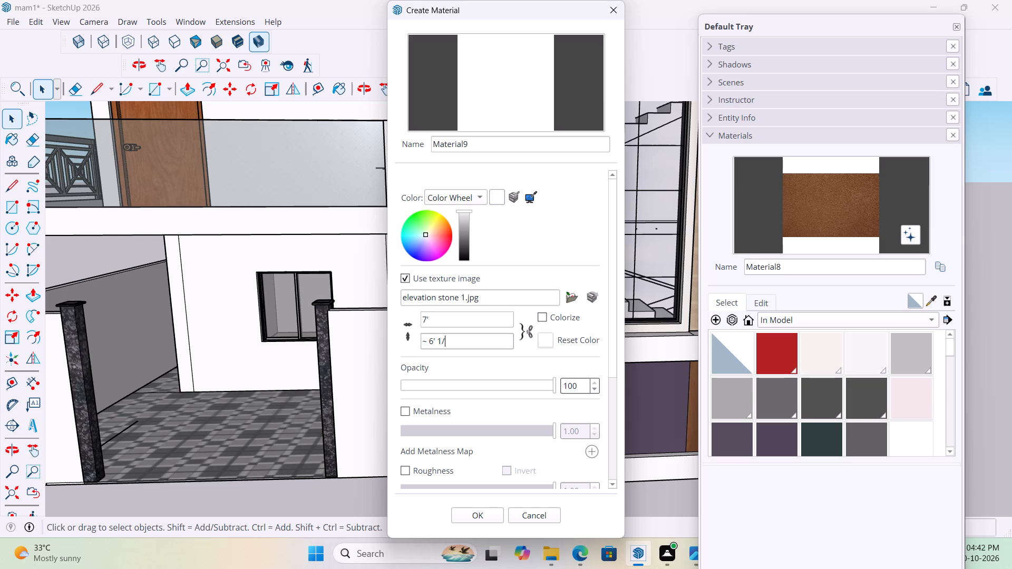
key("BackSpace")
key("BackSpace")
key("BackSpace")
key("BackSpace")
key("BackSpace")
key("BackSpace")
key("BackSpace")
type("7'")
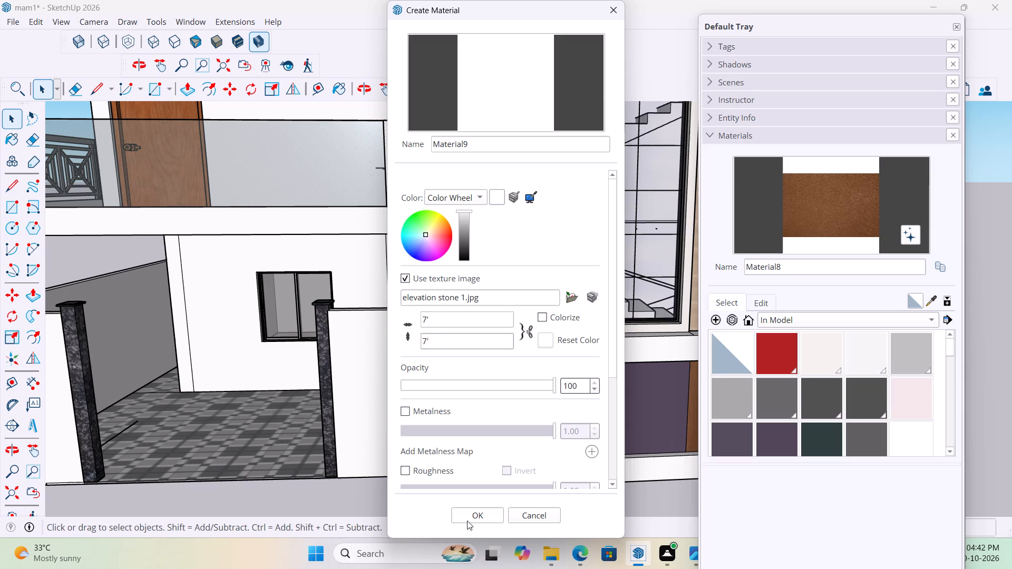
left_click(467, 521)
key("space")
double_click(506, 397)
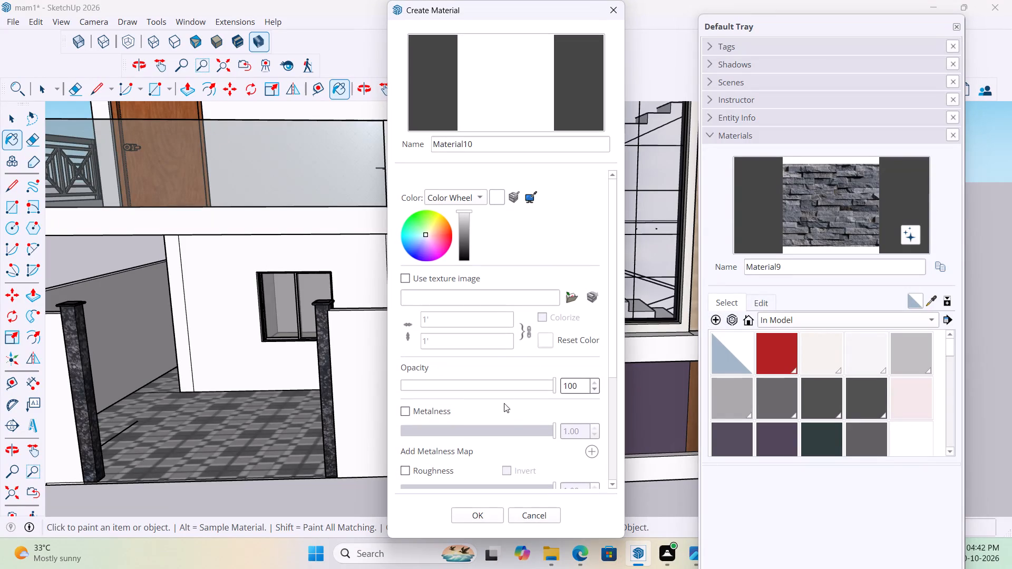
left_click(612, 12)
Paint the front face of the base wall below the wood cladding with the new elevation stone material.
left_click(834, 221)
scroll(508, 400, "up", 3)
key("space")
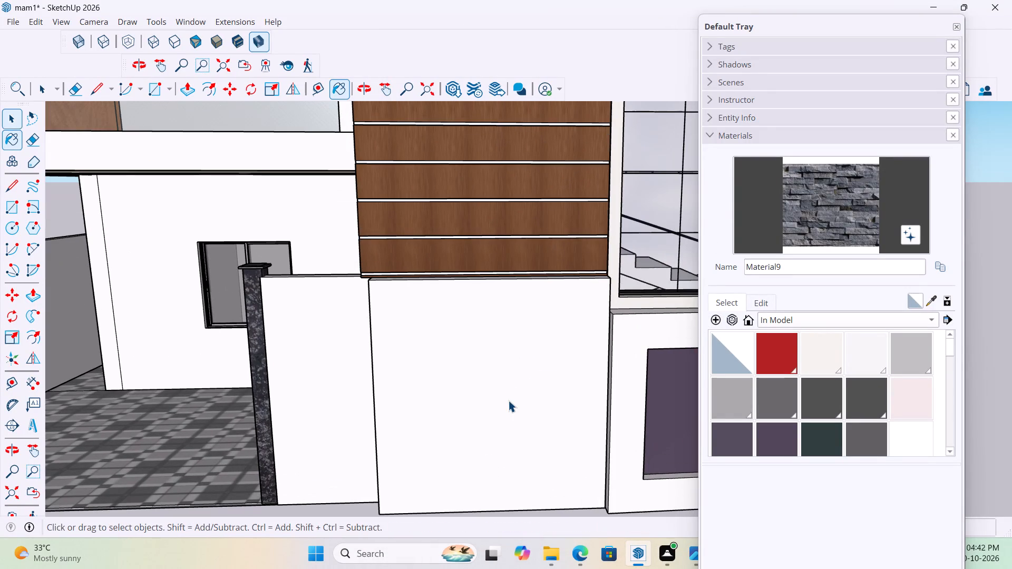
triple_click(508, 400)
double_click(508, 400)
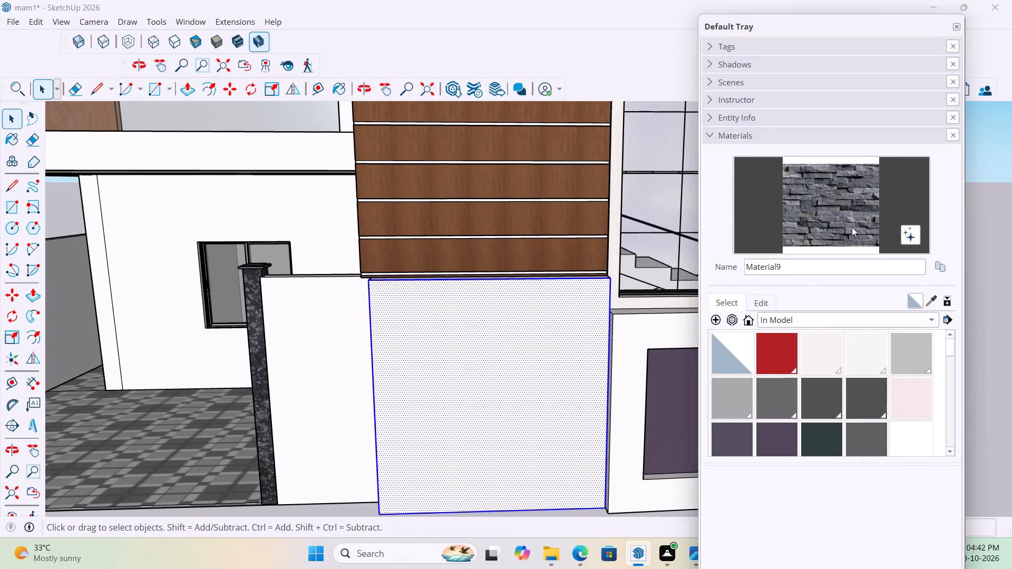
left_click(852, 227)
left_click(446, 390)
scroll(423, 395, "down", 10)
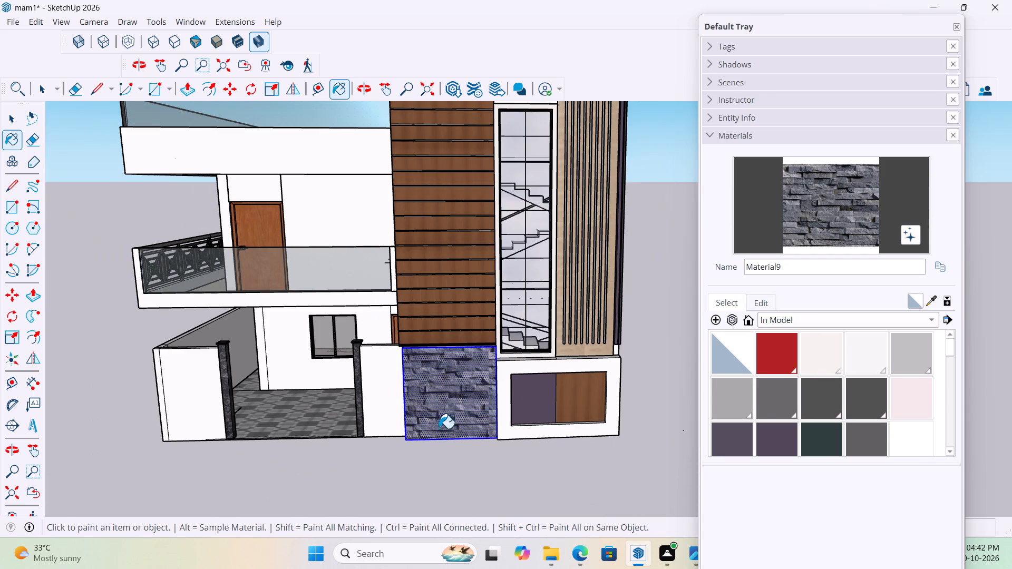
key("space")
left_click(427, 495)
Examine the scale and look of the stone cladding on the base wall from several angles.
scroll(476, 433, "up", 3)
middle_click_drag(482, 403, 518, 400)
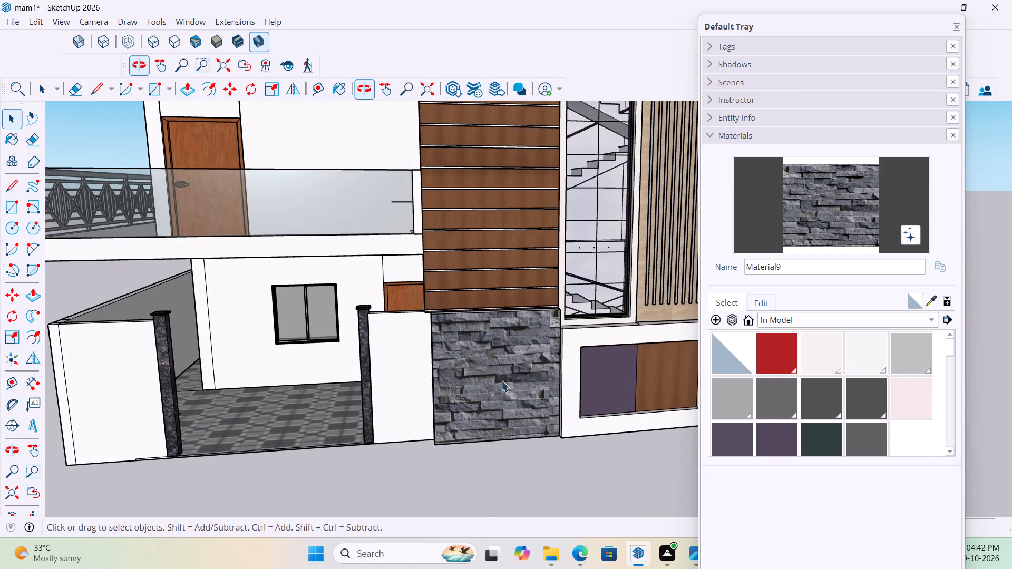
scroll(484, 367, "up", 6)
middle_click_drag(440, 312, 517, 307)
scroll(459, 309, "down", 1)
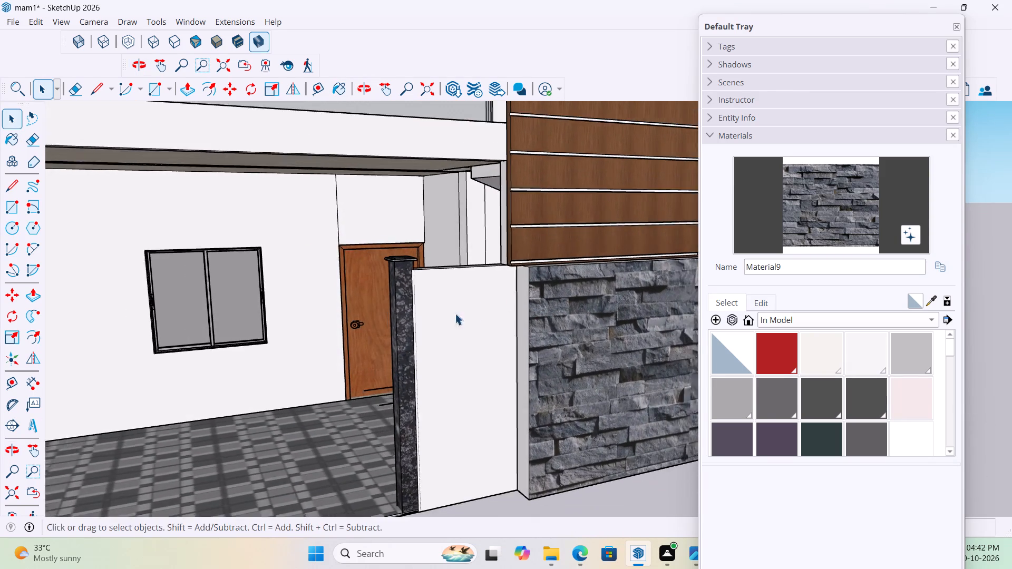
scroll(455, 313, "down", 6)
middle_click_drag(588, 376, 456, 370)
scroll(588, 376, "up", 1)
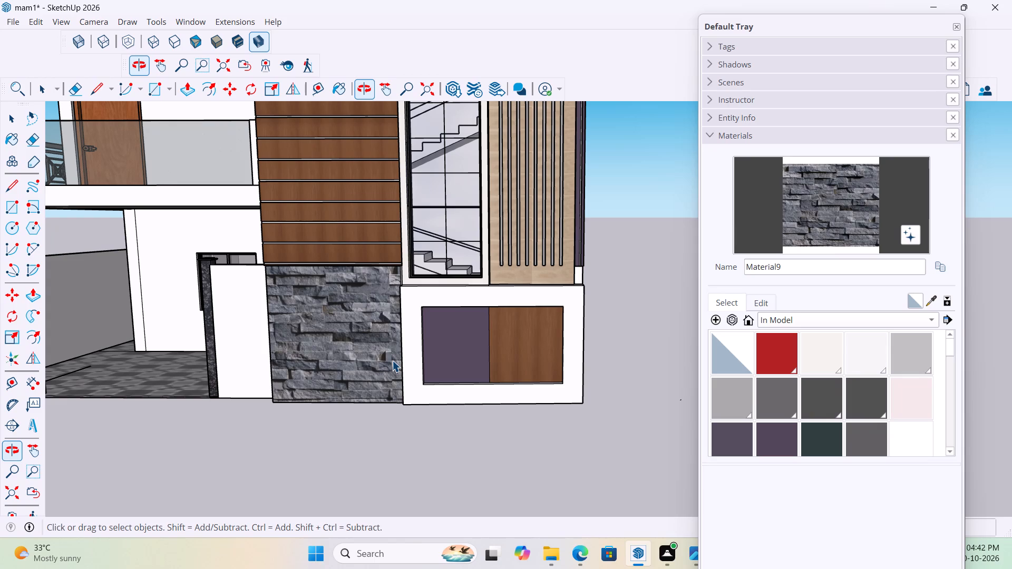
scroll(331, 346, "up", 7)
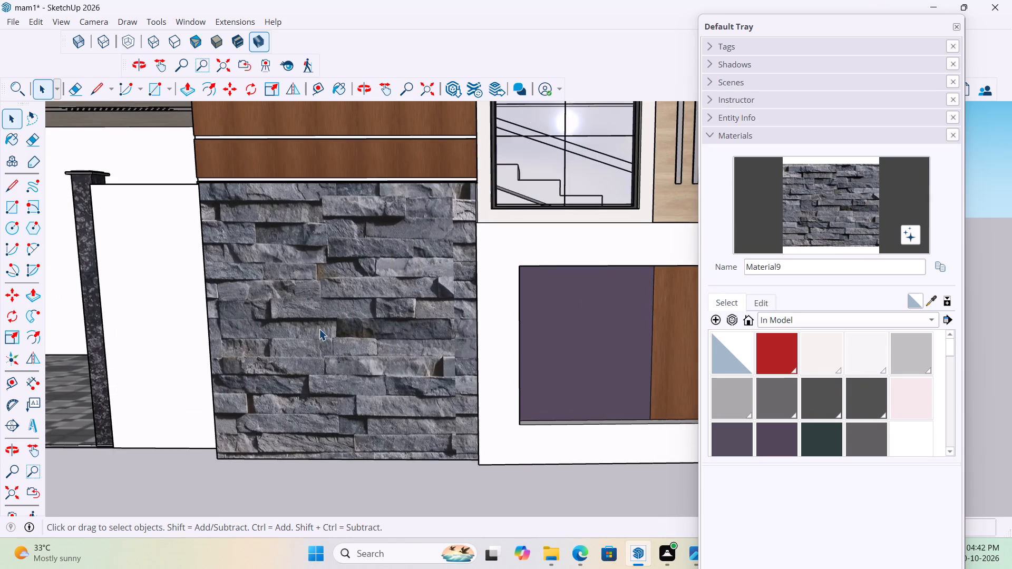
middle_click_drag(328, 328, 466, 369)
scroll(416, 362, "down", 8)
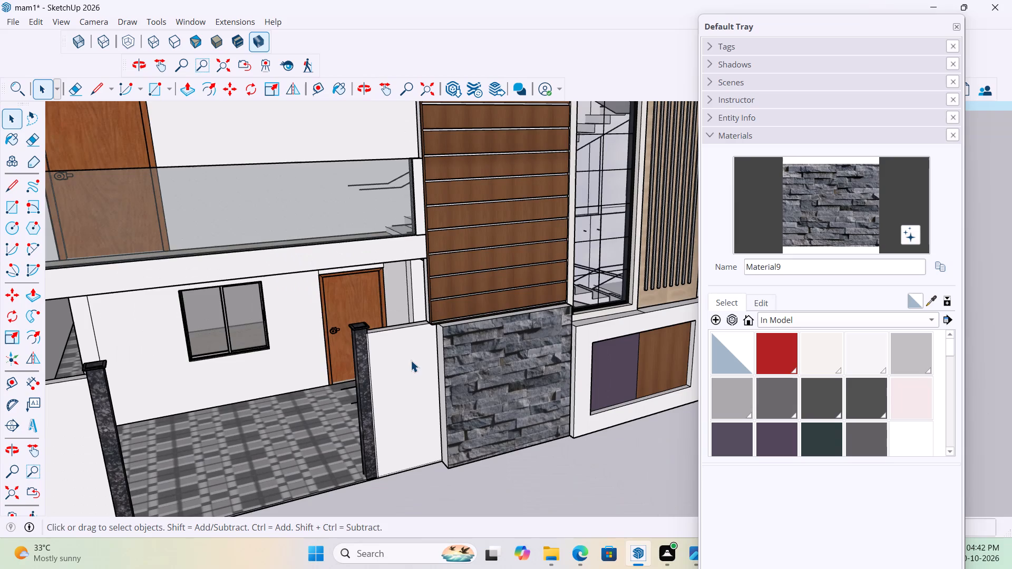
middle_click_drag(517, 379, 451, 361)
scroll(390, 338, "up", 4)
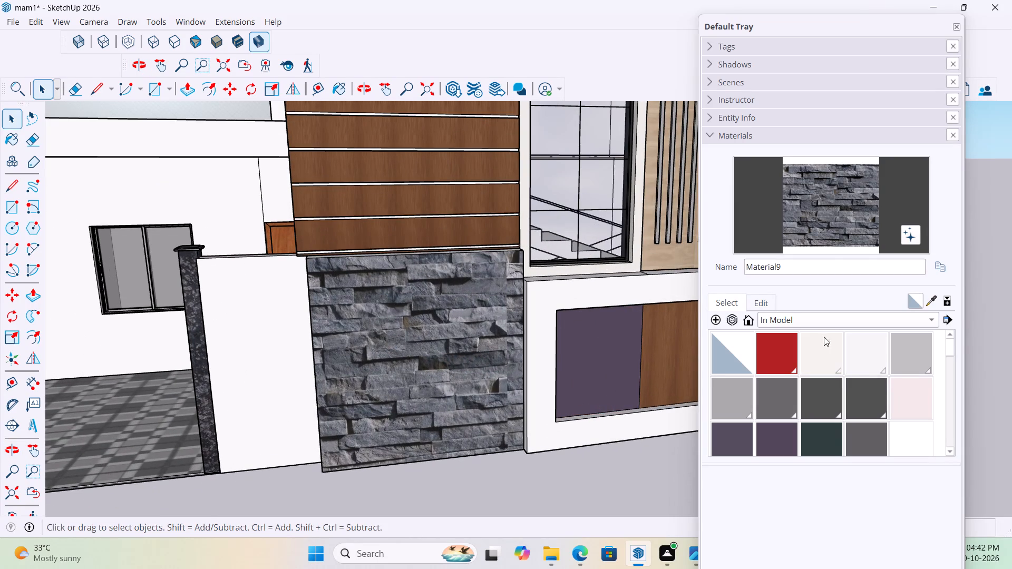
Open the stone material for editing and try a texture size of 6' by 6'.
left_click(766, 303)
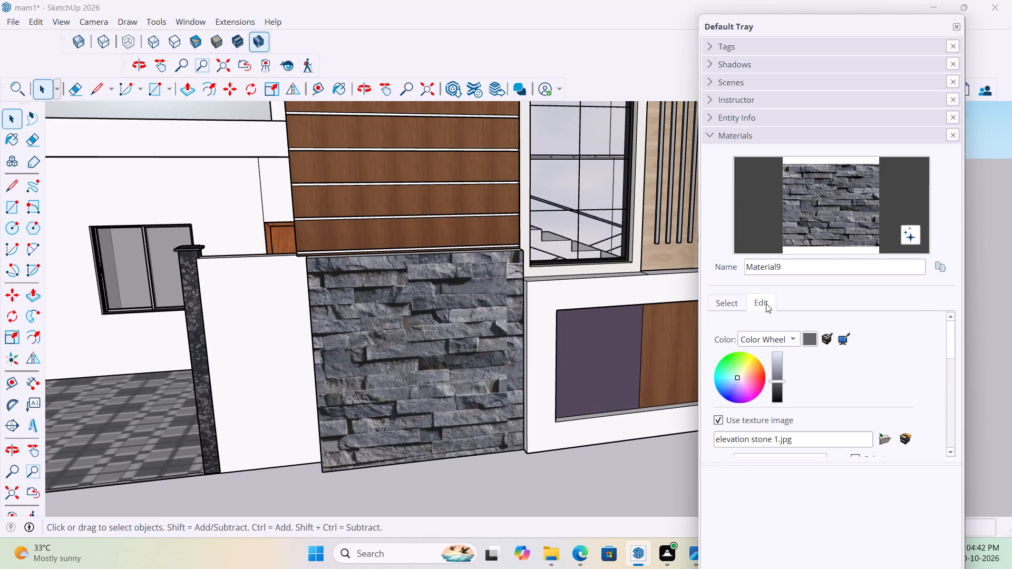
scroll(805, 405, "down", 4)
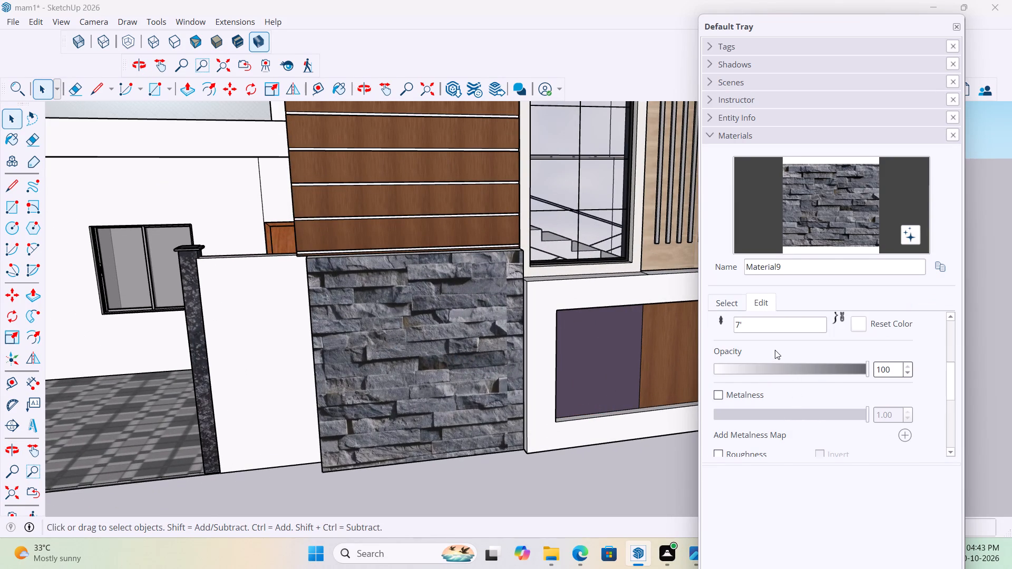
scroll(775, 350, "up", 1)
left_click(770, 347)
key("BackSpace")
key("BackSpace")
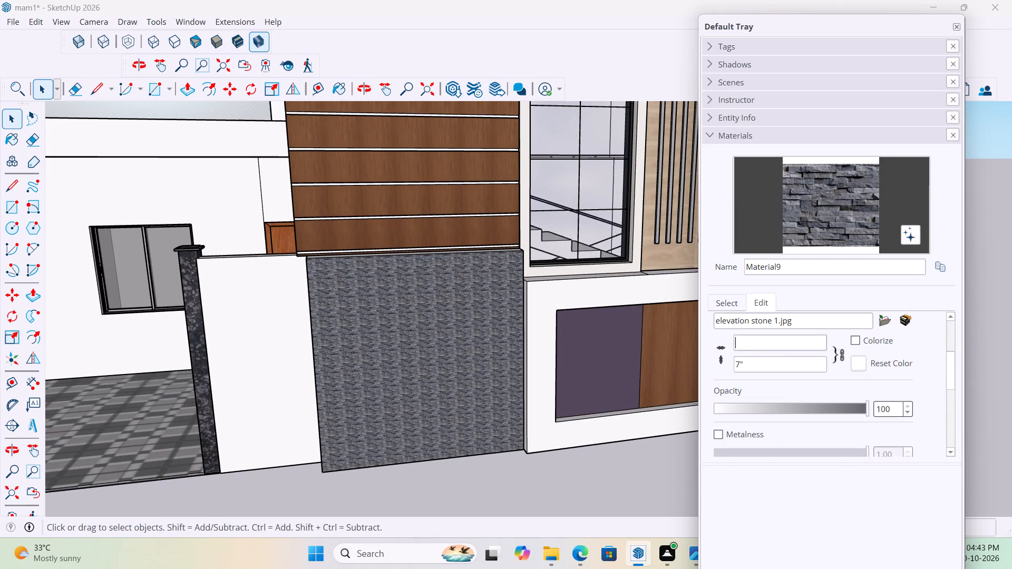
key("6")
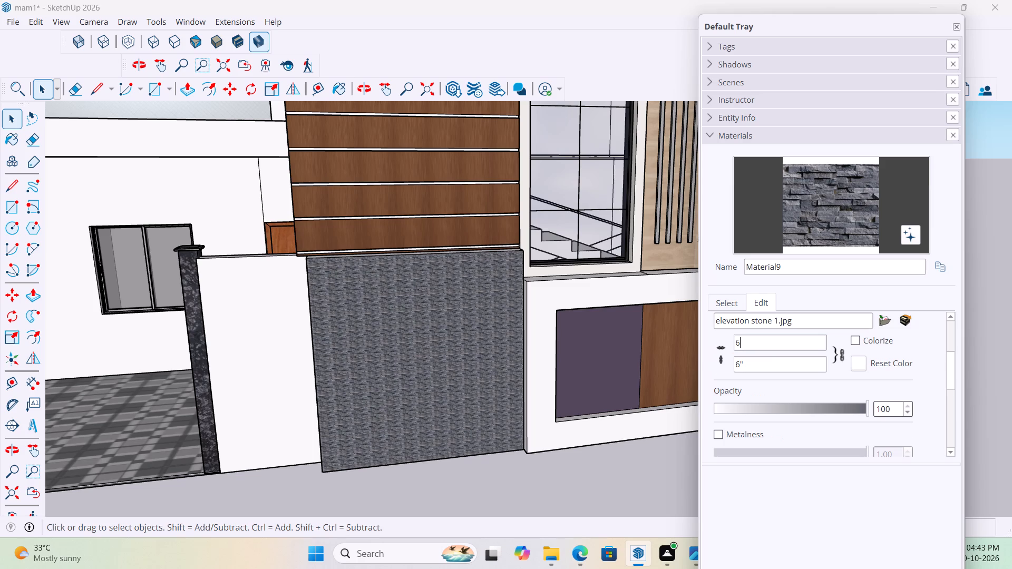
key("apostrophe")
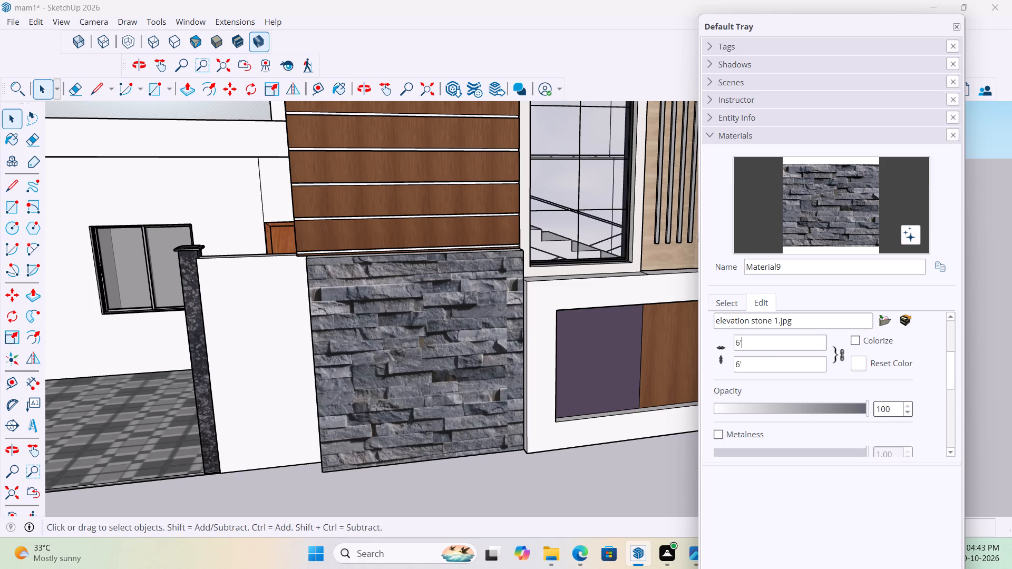
Set the stone texture size to 4' by 4' and unlock its aspect ratio.
key("BackSpace")
key("BackSpace")
key("BackSpace")
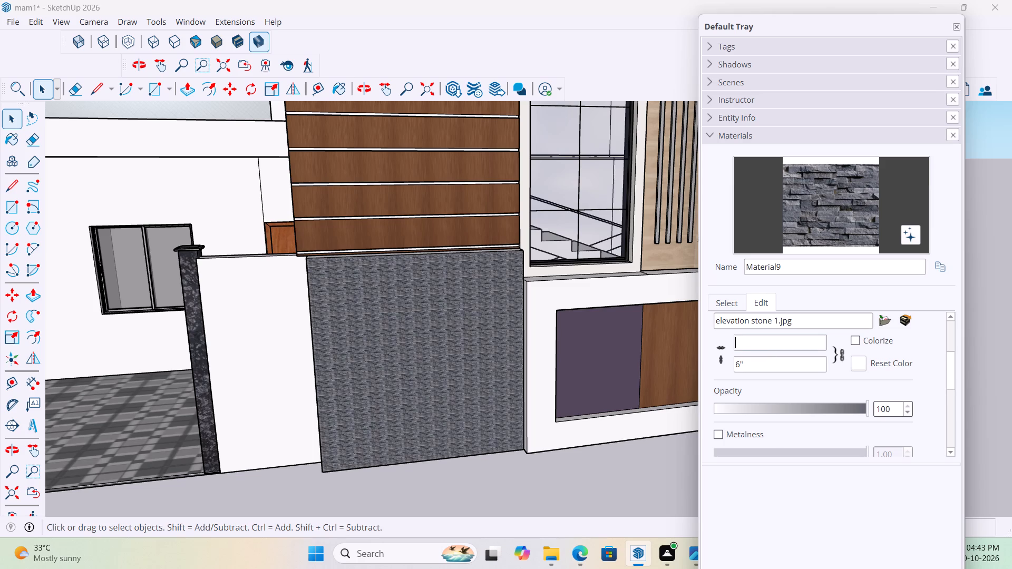
type("4'")
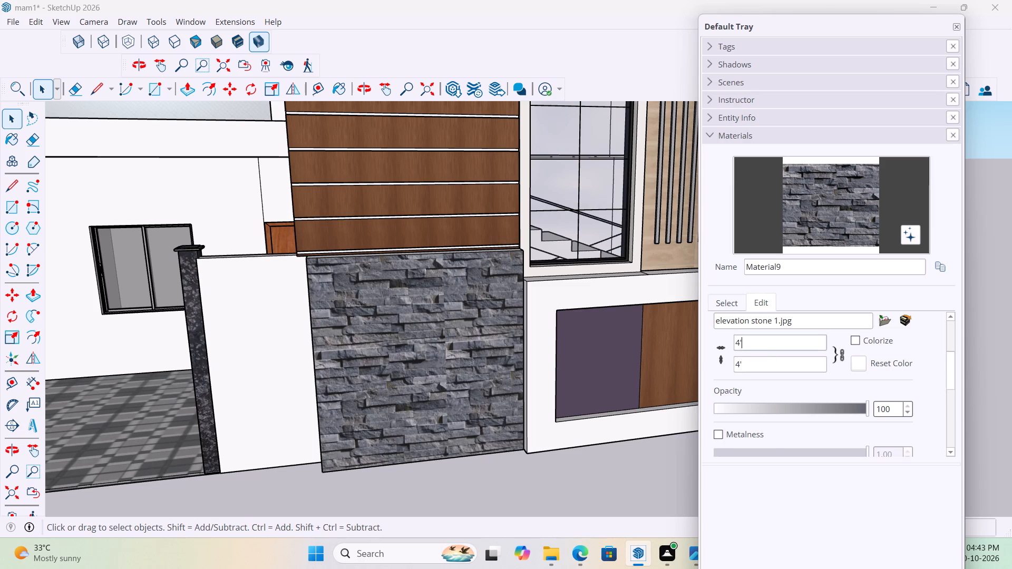
left_click(841, 357)
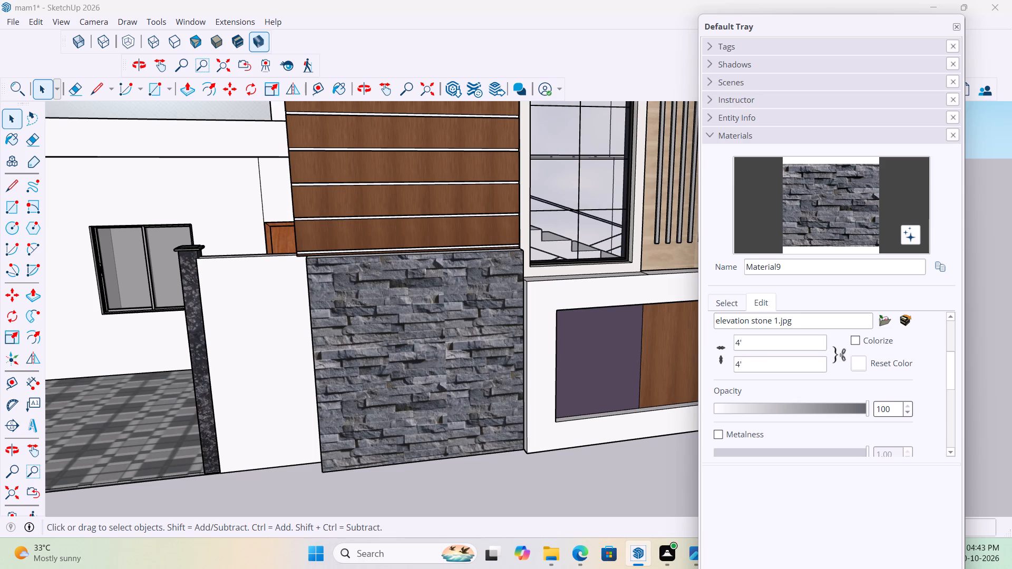
left_click(789, 364)
left_click(594, 491)
Close the Default Tray and view the stone-clad base wall up close.
left_click(955, 26)
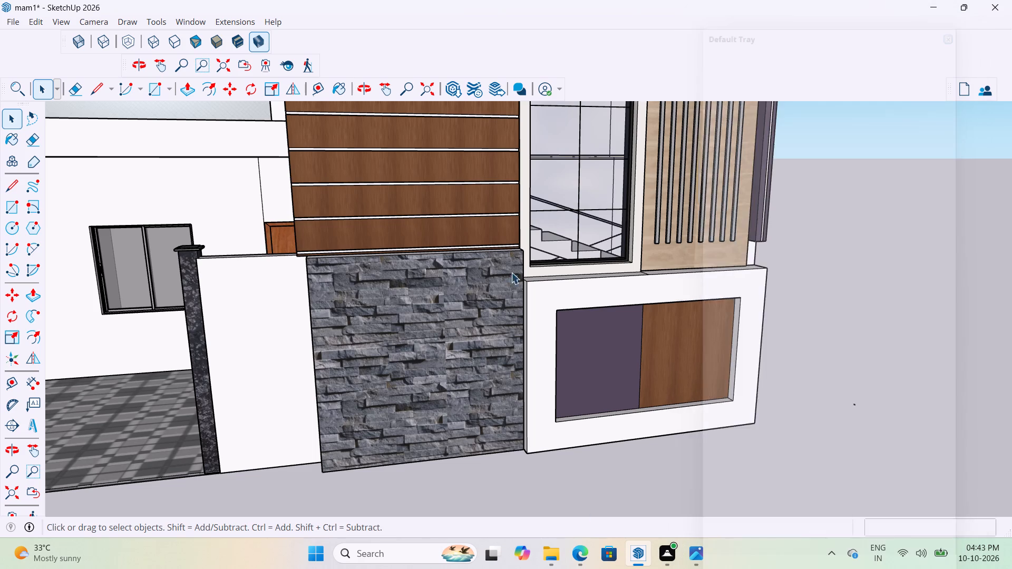
scroll(510, 290, "down", 4)
middle_click_drag(526, 354, 576, 364)
left_click(552, 424)
scroll(533, 322, "up", 5)
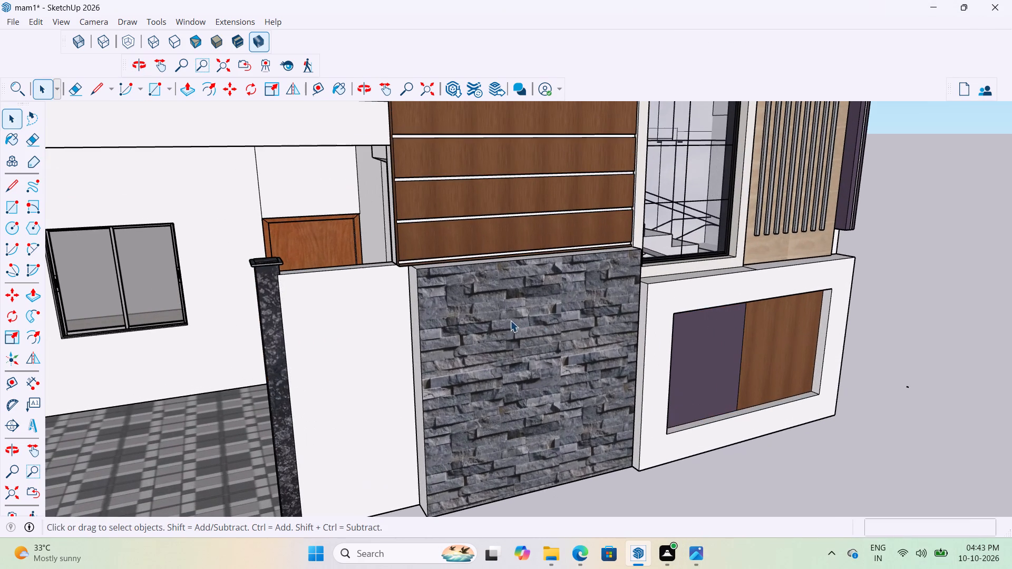
Paint the base wall's two side faces and its top face with the elevation stone material, Material9.
key("b")
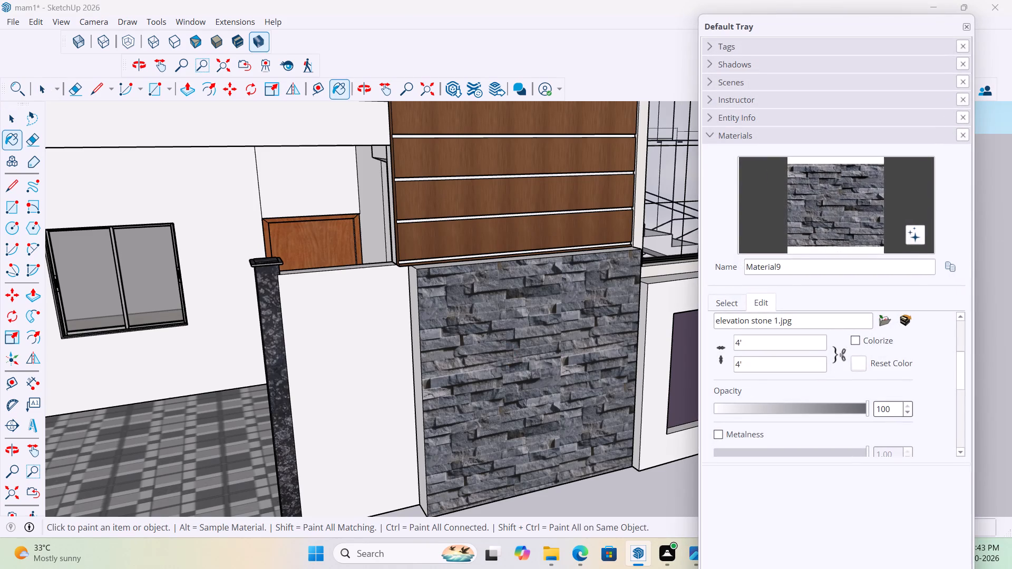
left_click(834, 212)
scroll(413, 415, "up", 5)
middle_click_drag(449, 386, 534, 396)
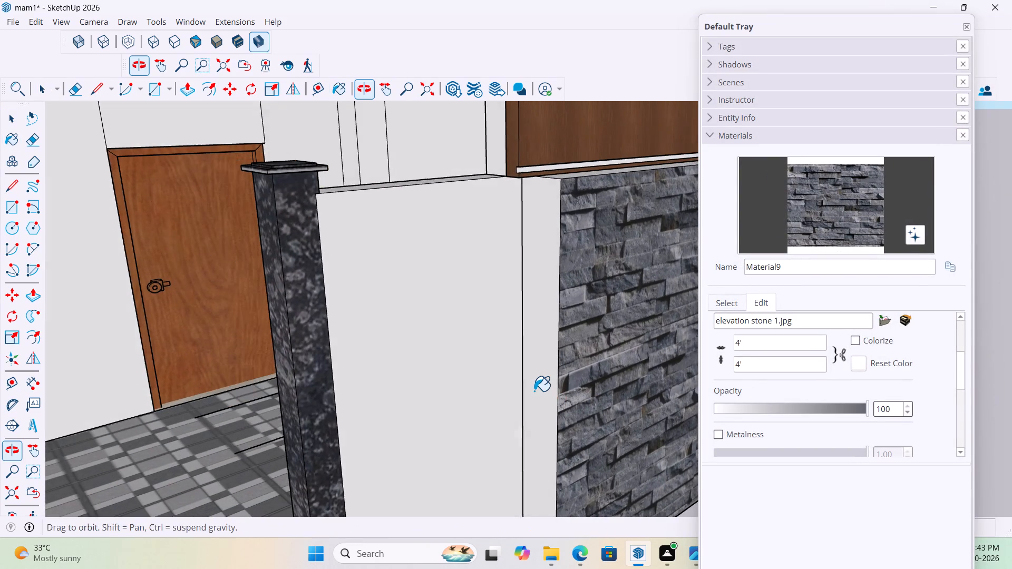
left_click(538, 362)
scroll(530, 368, "down", 3)
middle_click_drag(615, 318, 561, 347)
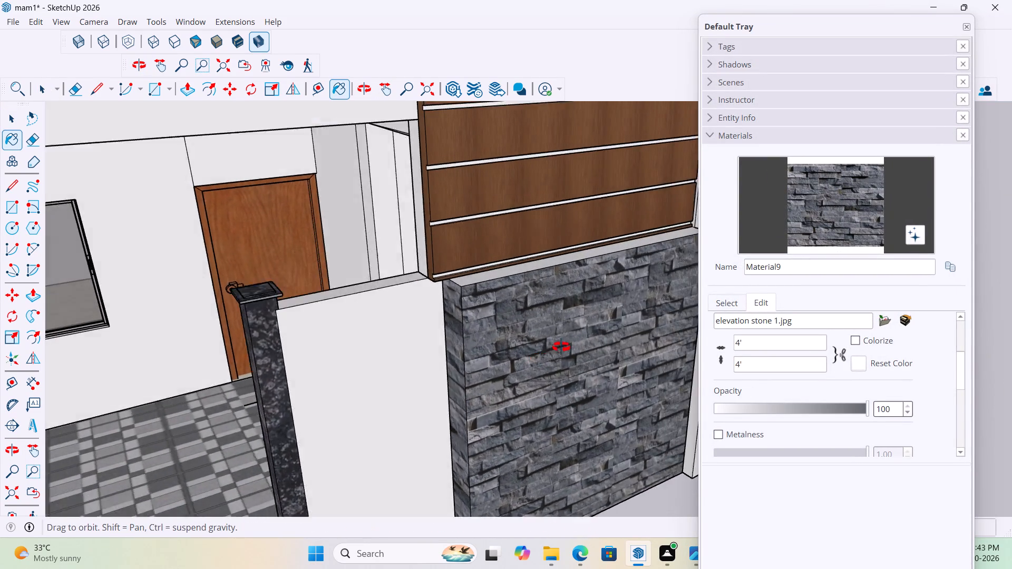
middle_click_drag(561, 347, 456, 393)
scroll(419, 301, "up", 4)
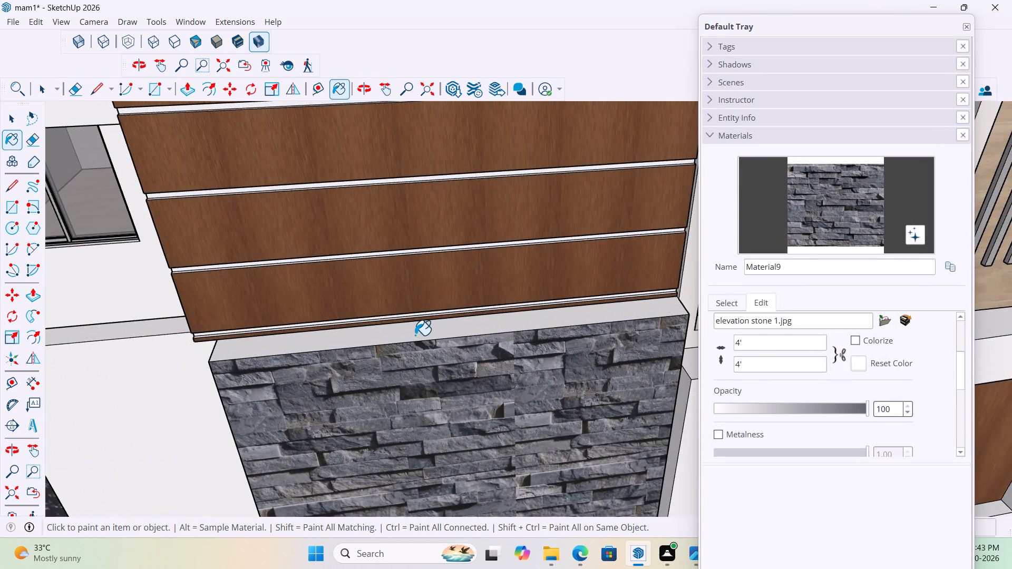
left_click(423, 337)
middle_click_drag(612, 322, 389, 221)
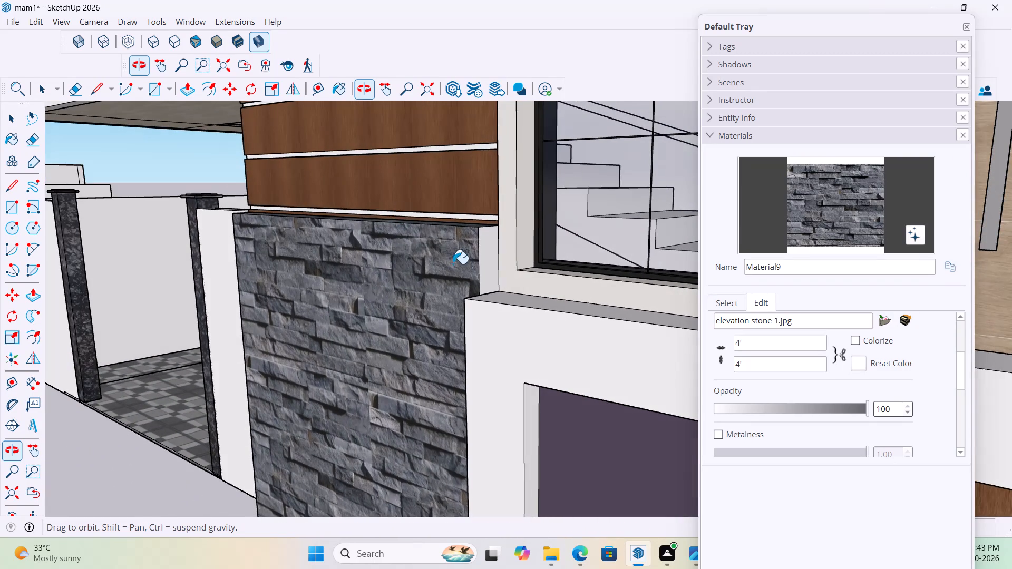
left_click(489, 268)
Examine the stone cladding on the base wall's front and side faces from several angles and in the full elevation.
scroll(504, 246, "down", 9)
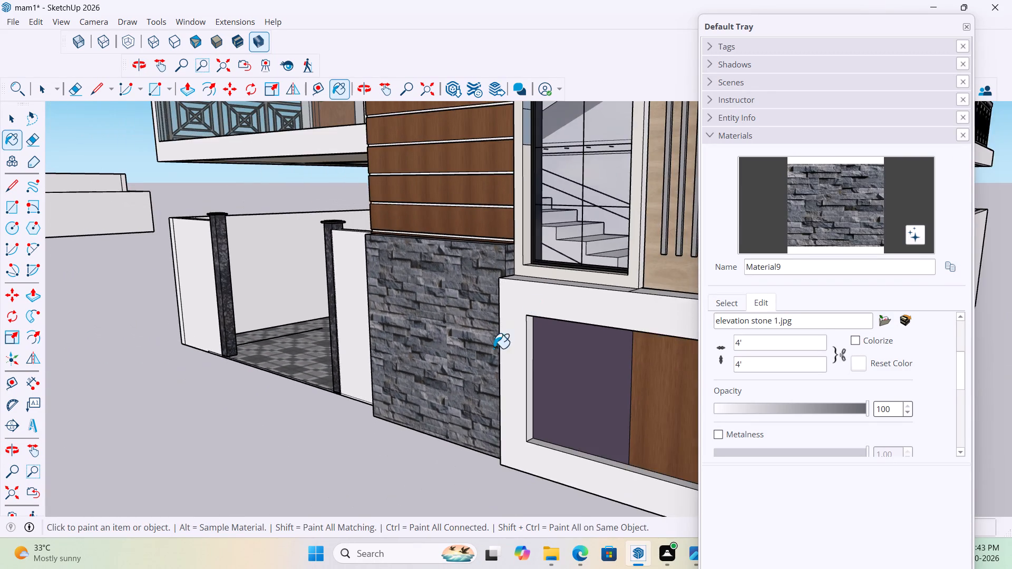
middle_click_drag(503, 346, 682, 315)
scroll(486, 372, "down", 3)
scroll(649, 413, "up", 5)
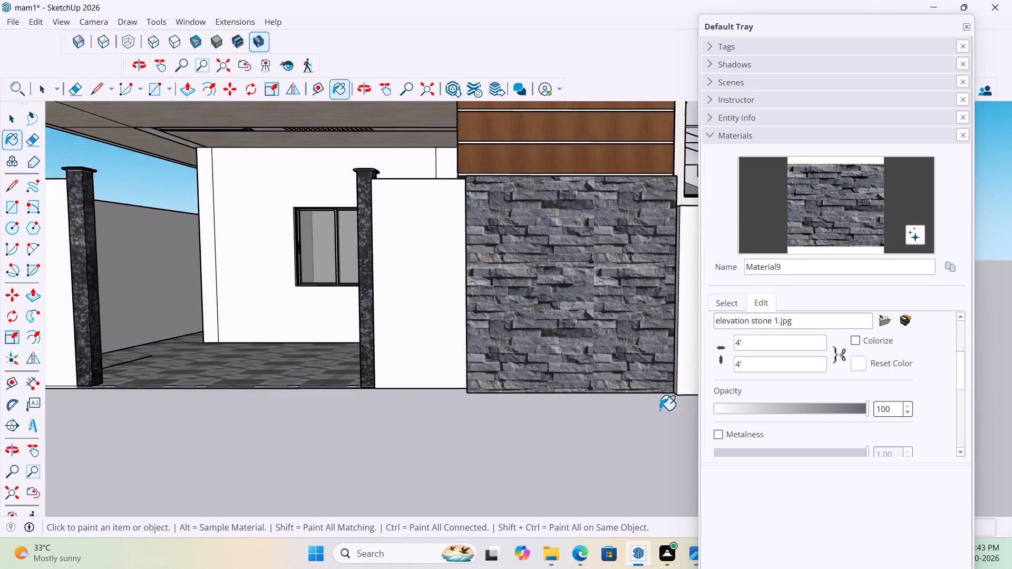
scroll(659, 410, "up", 5)
middle_click_drag(625, 398, 522, 451)
scroll(452, 414, "down", 8)
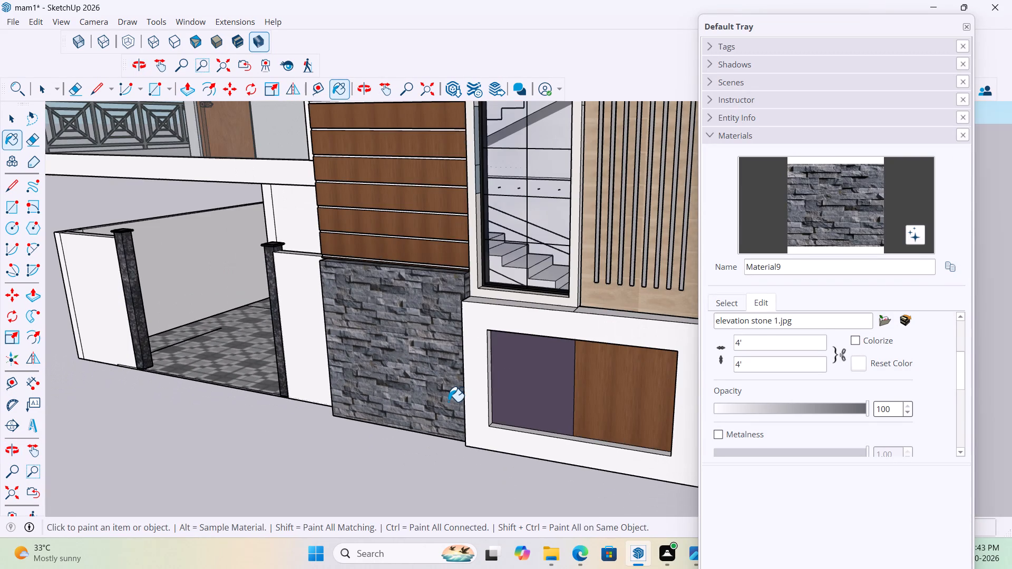
scroll(448, 401, "up", 2)
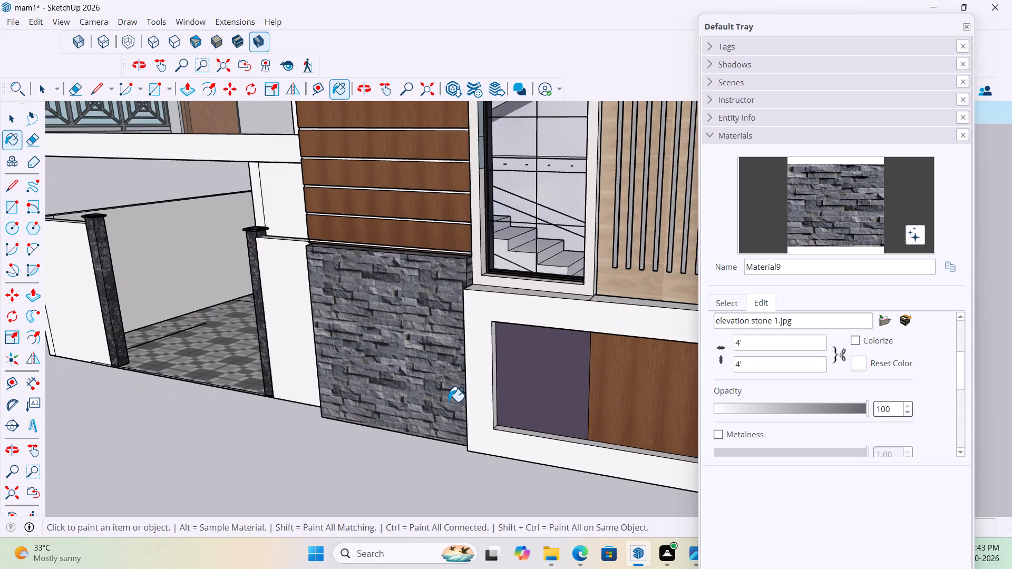
key("space")
left_click(429, 466)
scroll(431, 384, "down", 4)
middle_click_drag(438, 382, 492, 360)
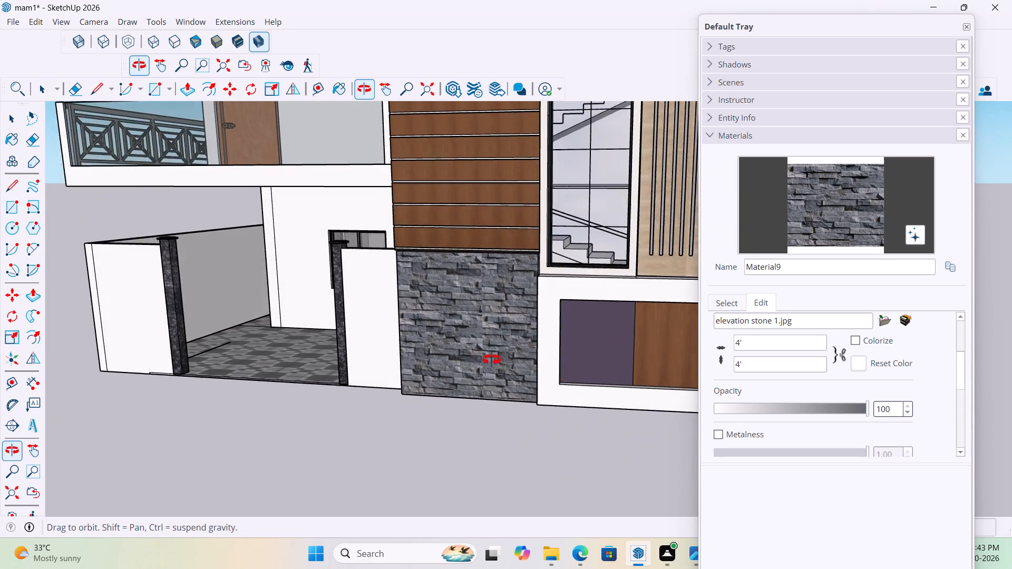
middle_click_drag(492, 360, 492, 360)
scroll(492, 360, "up", 1)
scroll(453, 352, "down", 4)
middle_click_drag(455, 352, 519, 368)
scroll(519, 357, "up", 6)
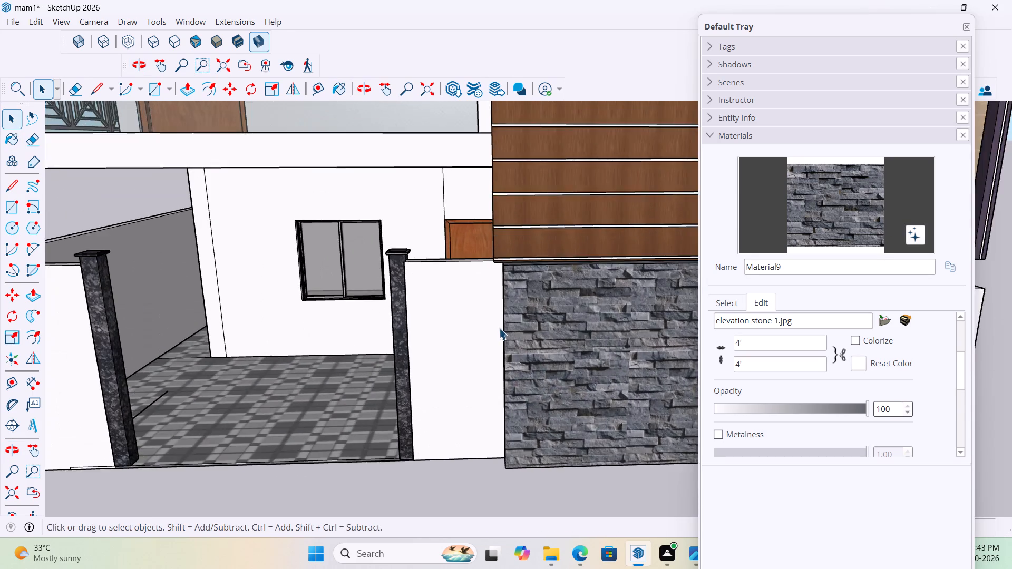
scroll(498, 323, "down", 12)
middle_click_drag(498, 326, 495, 333)
middle_click_drag(527, 353, 565, 369)
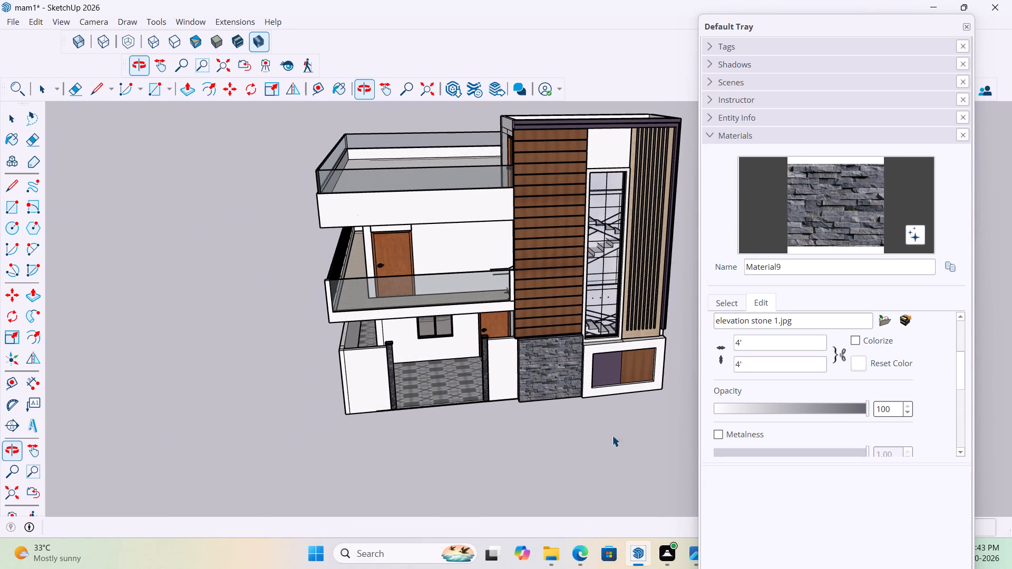
Examine the stair tower's window surround, wood panels and slats, along with the entrance and base walls.
scroll(697, 208, "up", 3)
scroll(548, 181, "down", 5)
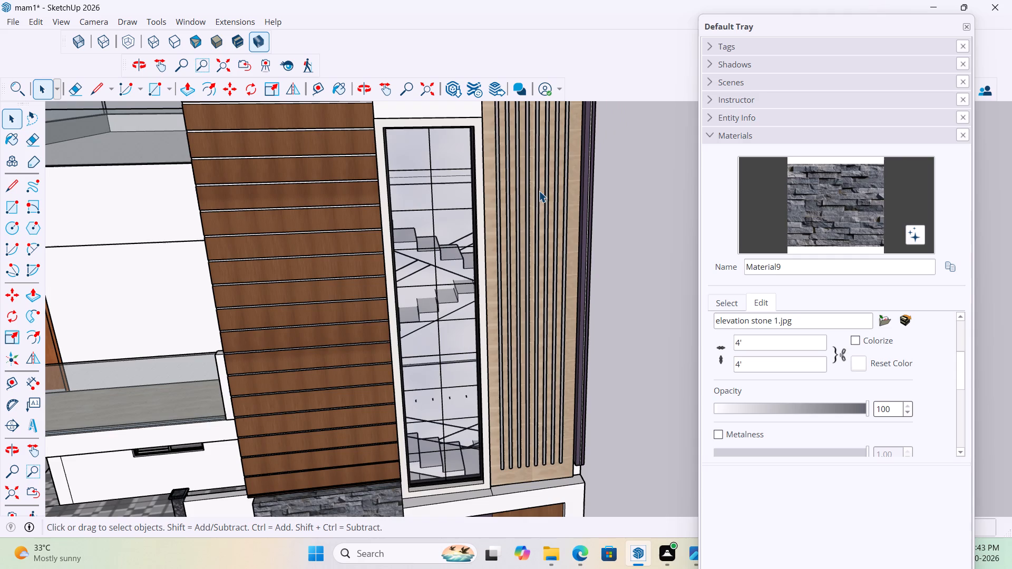
scroll(565, 228, "down", 4)
middle_click_drag(596, 257, 583, 276)
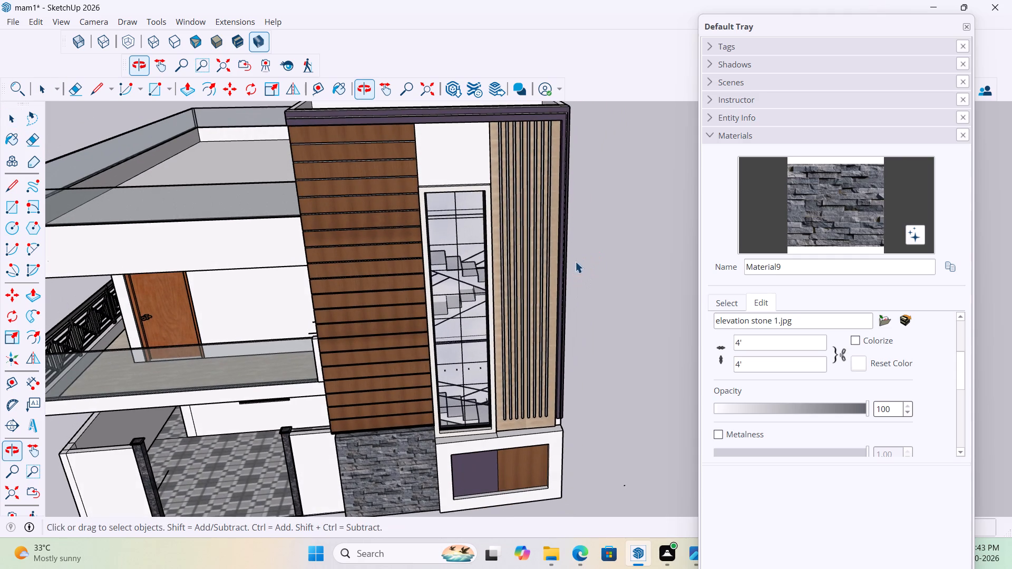
scroll(567, 255, "down", 4)
scroll(567, 255, "up", 4)
scroll(456, 192, "up", 7)
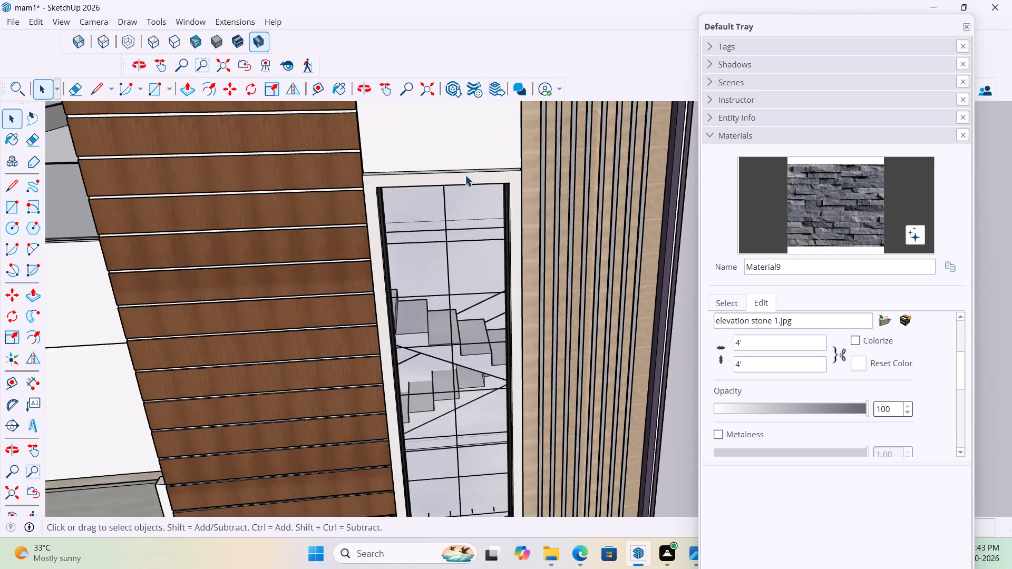
scroll(465, 175, "up", 3)
middle_click_drag(474, 175, 508, 185)
scroll(499, 185, "down", 3)
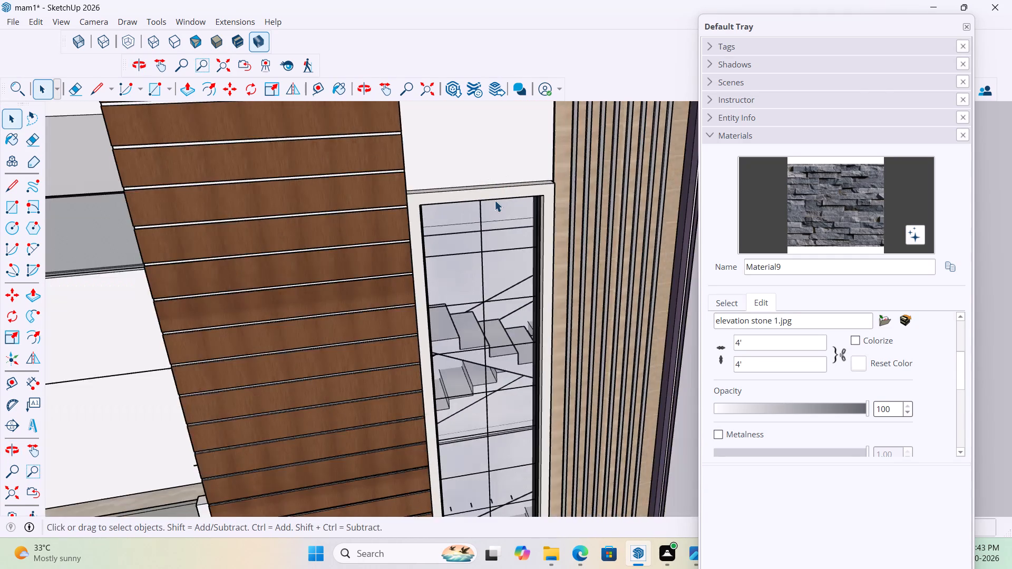
scroll(494, 200, "down", 13)
scroll(512, 197, "up", 1)
middle_click_drag(512, 194, 442, 182)
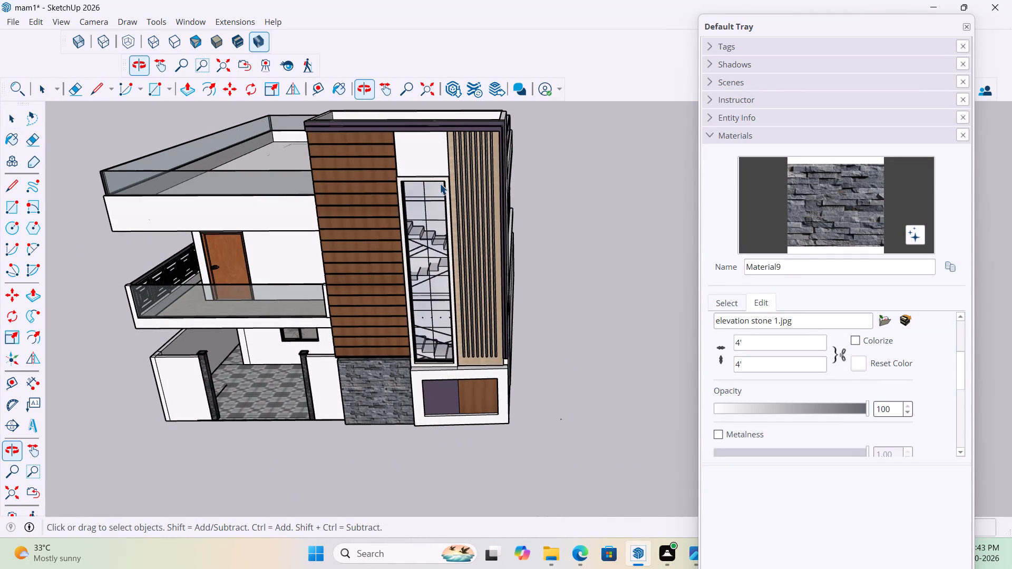
scroll(442, 188, "down", 4)
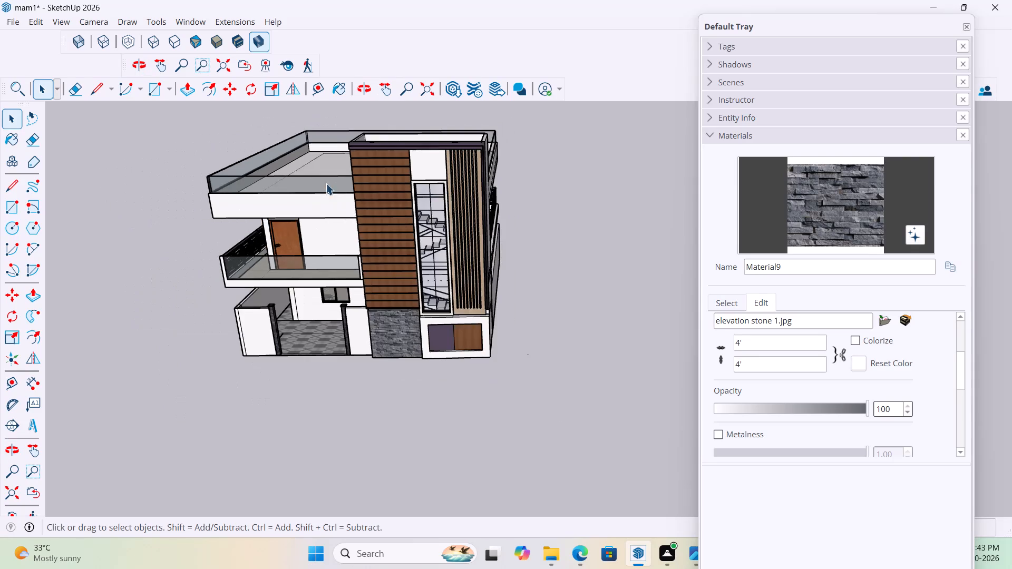
scroll(314, 153, "up", 6)
scroll(311, 162, "down", 5)
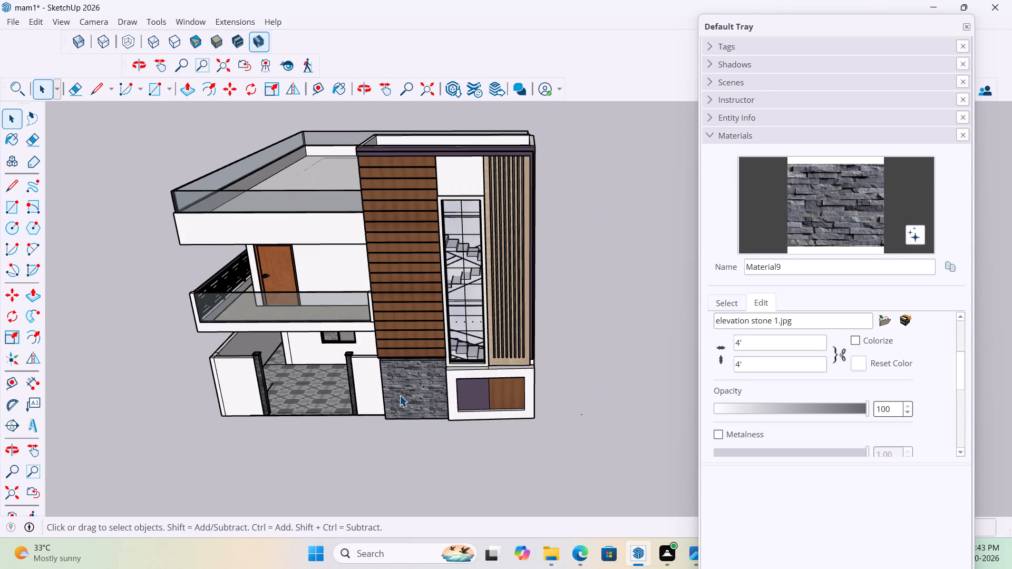
scroll(383, 415, "up", 4)
middle_click_drag(374, 366, 407, 338)
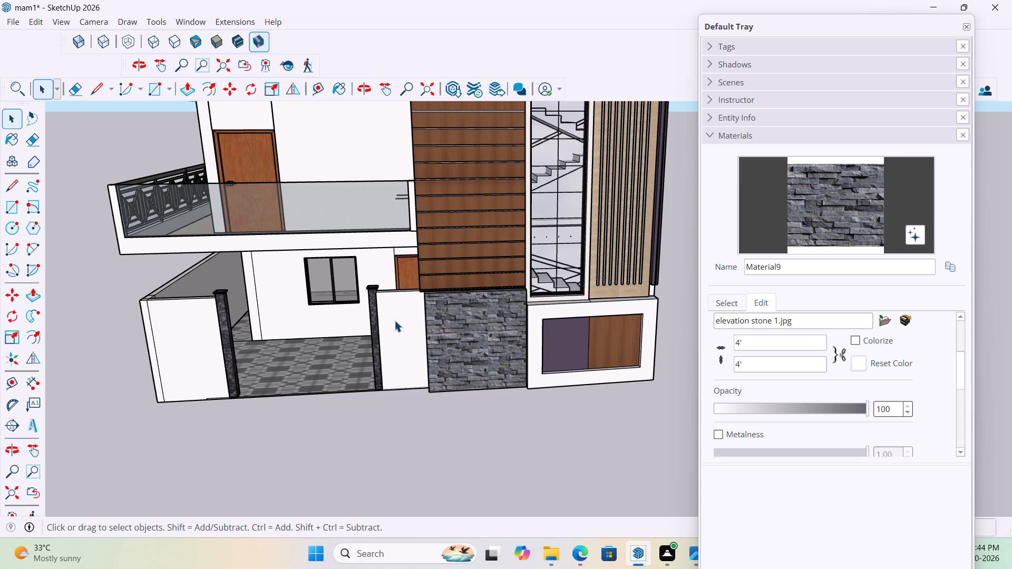
scroll(394, 320, "down", 3)
scroll(375, 326, "up", 6)
middle_click_drag(375, 315, 379, 315)
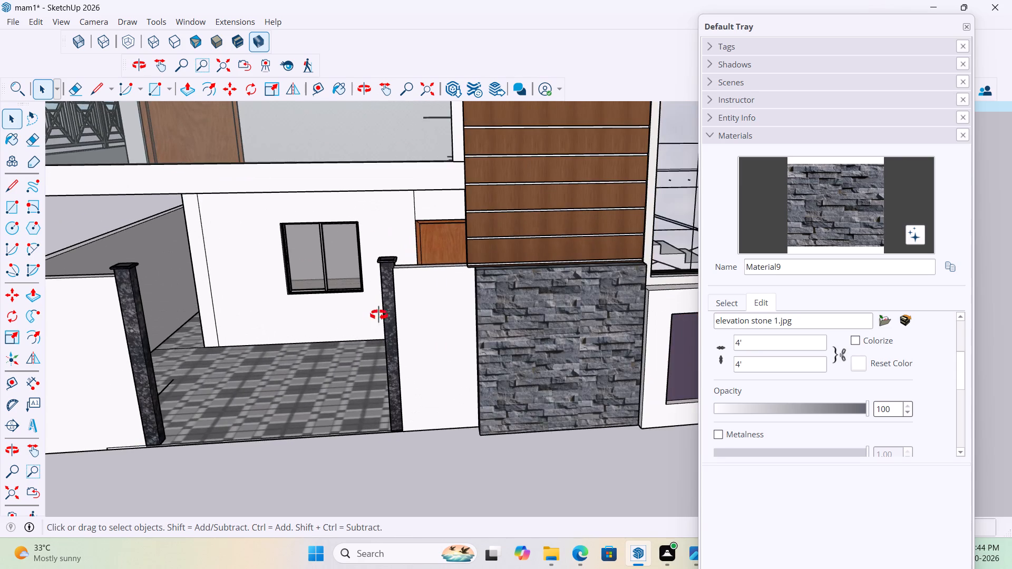
middle_click_drag(379, 315, 381, 297)
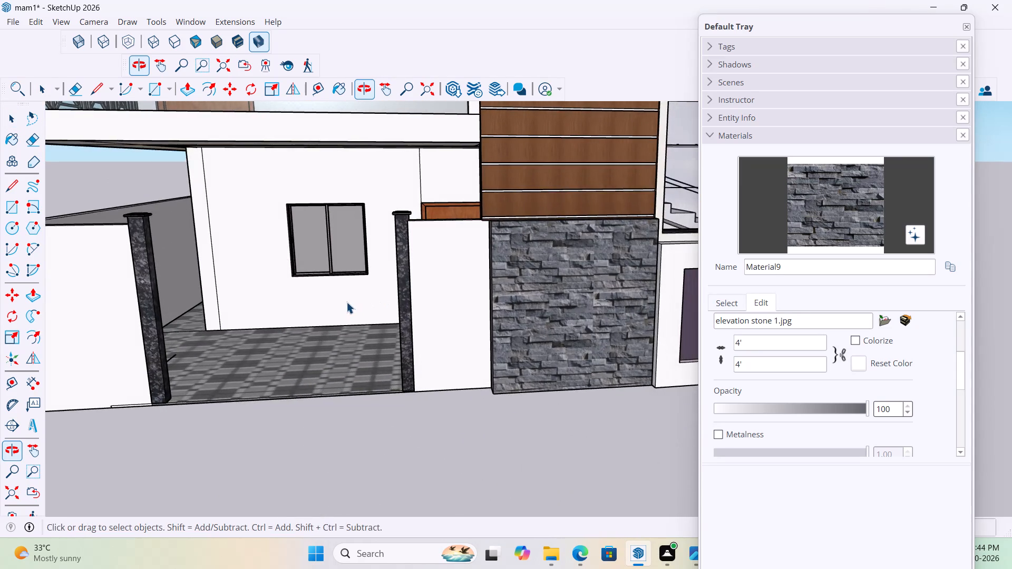
scroll(346, 302, "down", 9)
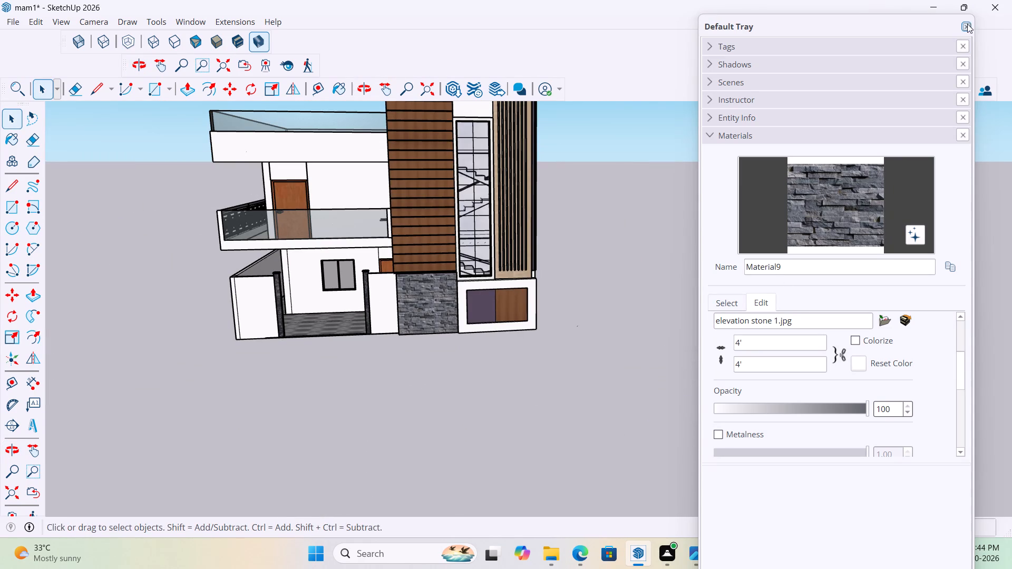
Close the Default Tray and examine the front elevation and the white surfaces around the stair tower window.
left_click(967, 24)
scroll(422, 201, "up", 3)
middle_click_drag(445, 213, 582, 256)
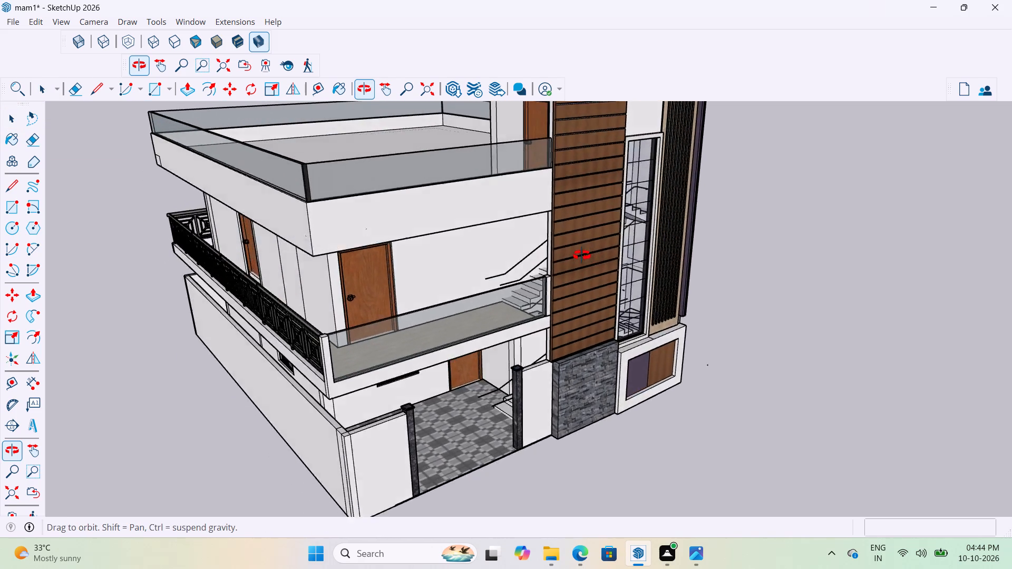
middle_click_drag(582, 256, 517, 240)
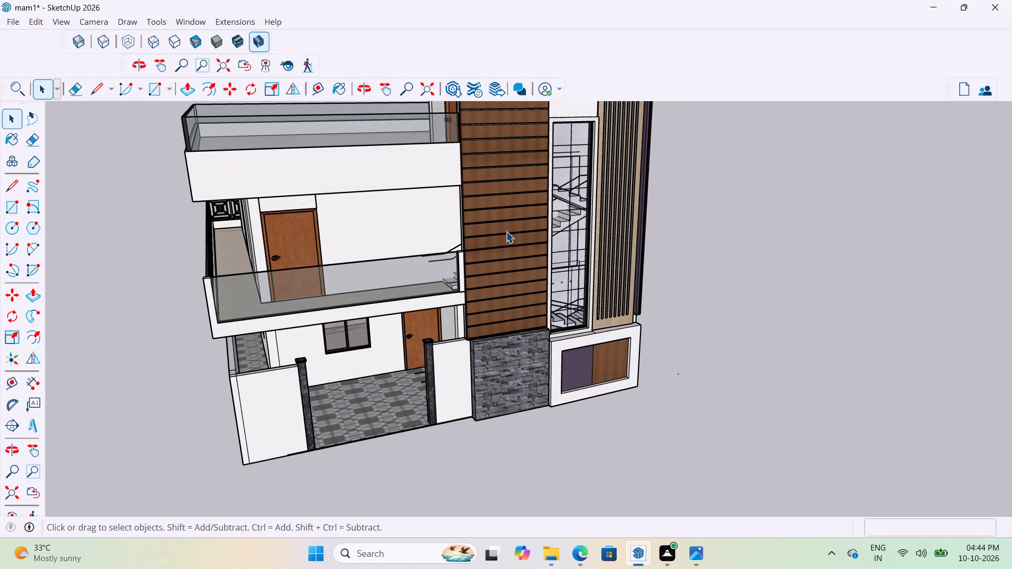
scroll(506, 231, "down", 5)
scroll(494, 203, "up", 7)
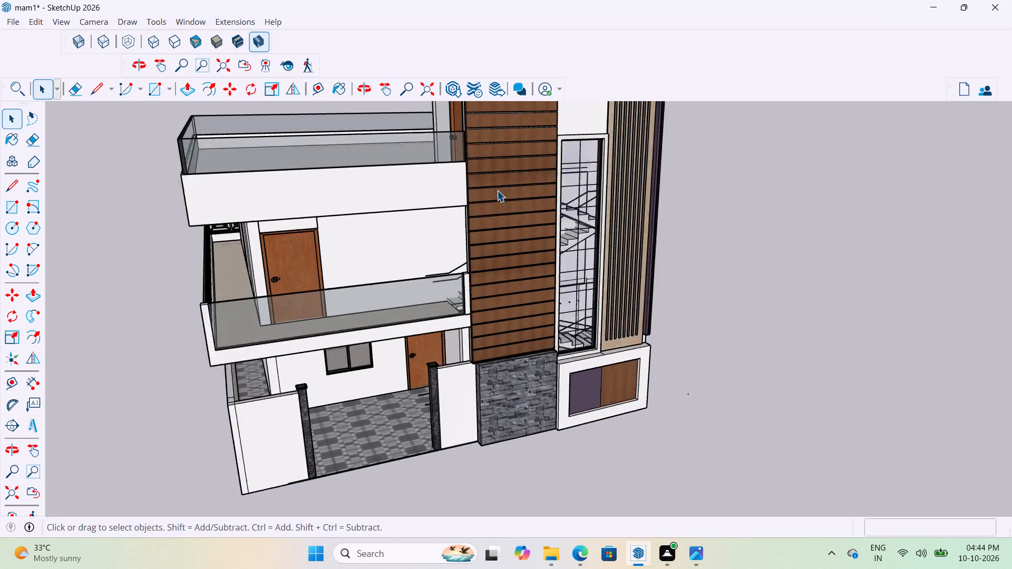
scroll(497, 190, "up", 1)
middle_click_drag(586, 253, 423, 299)
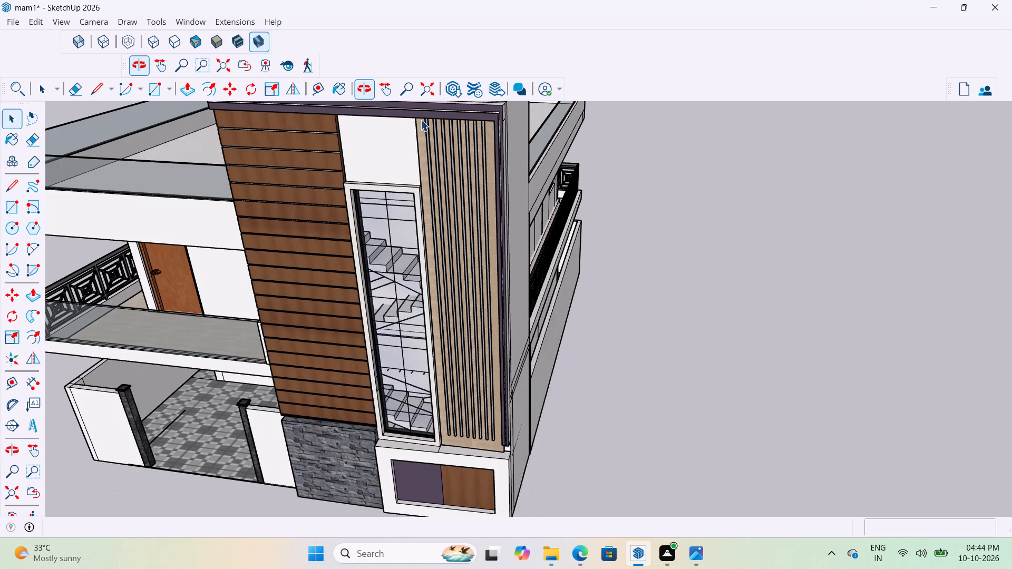
scroll(421, 120, "up", 4)
scroll(442, 121, "down", 4)
scroll(471, 156, "down", 4)
scroll(450, 184, "up", 12)
scroll(445, 167, "down", 4)
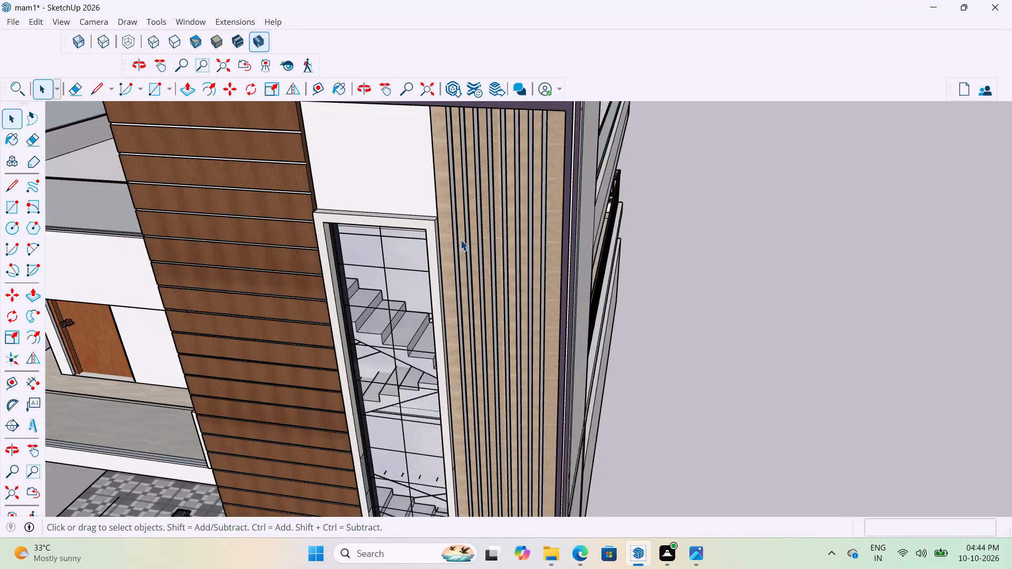
scroll(481, 270, "down", 5)
Browse the Asian Paints Whites collection and preview the SOFT BREEZE and ZINNIA BLOOM shades.
key("b")
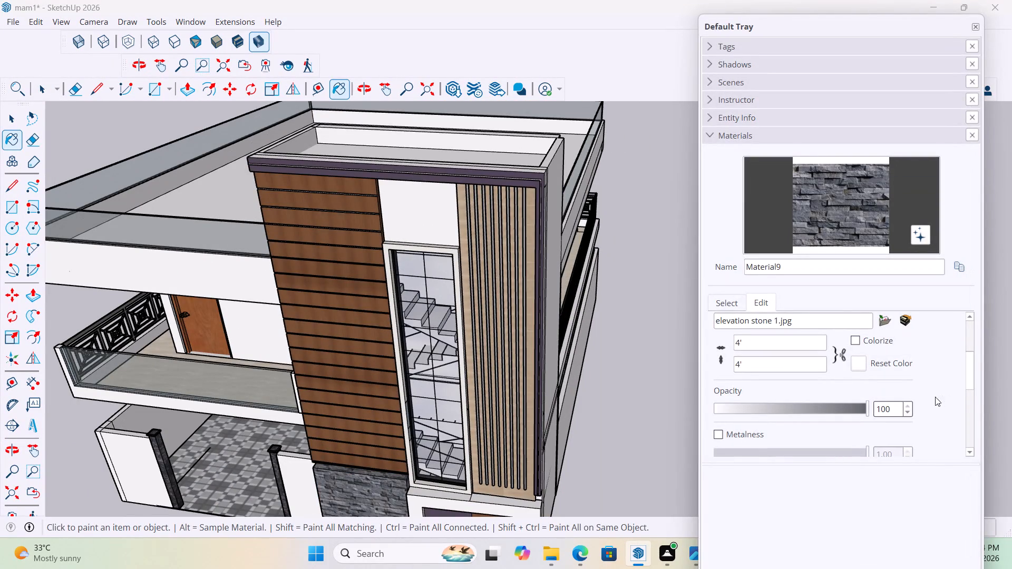
scroll(839, 449, "down", 3)
scroll(839, 395, "up", 3)
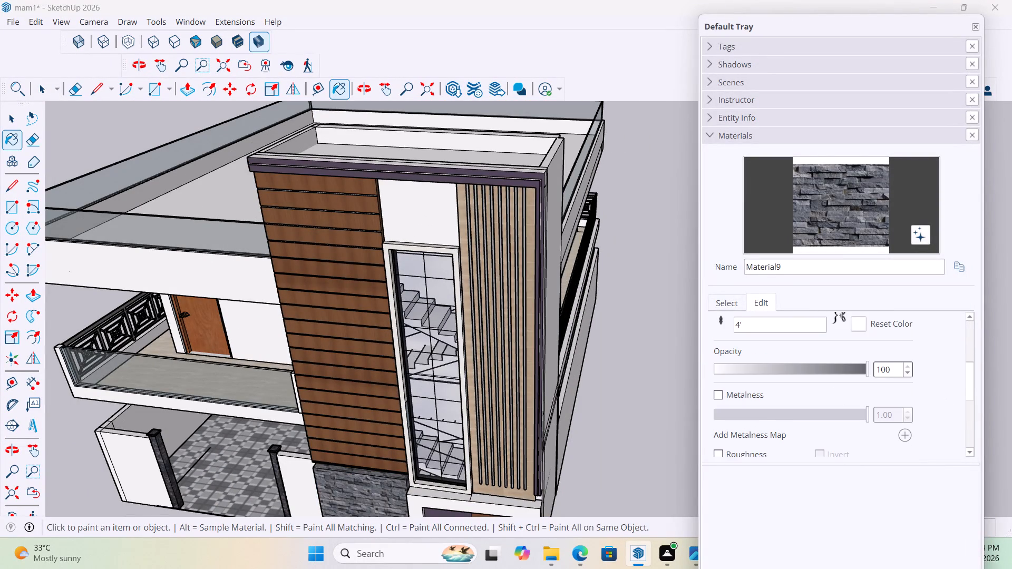
left_click(732, 297)
left_click(849, 319)
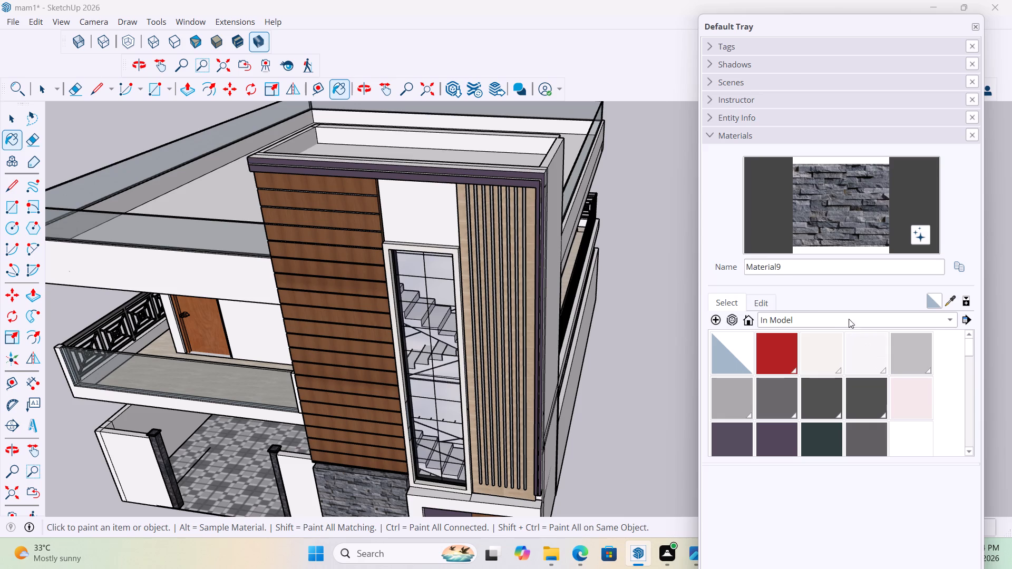
left_click(846, 284)
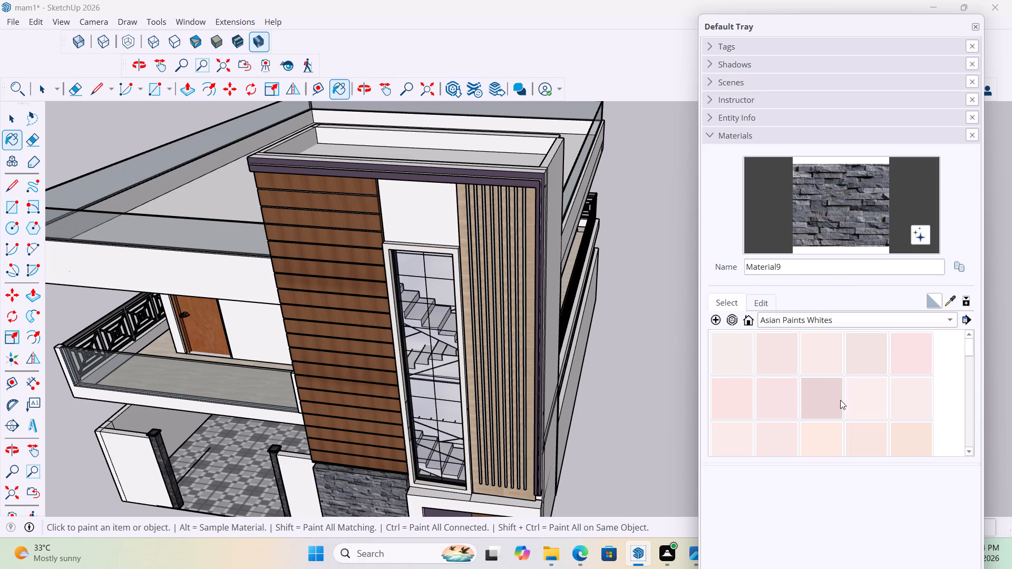
left_click(819, 355)
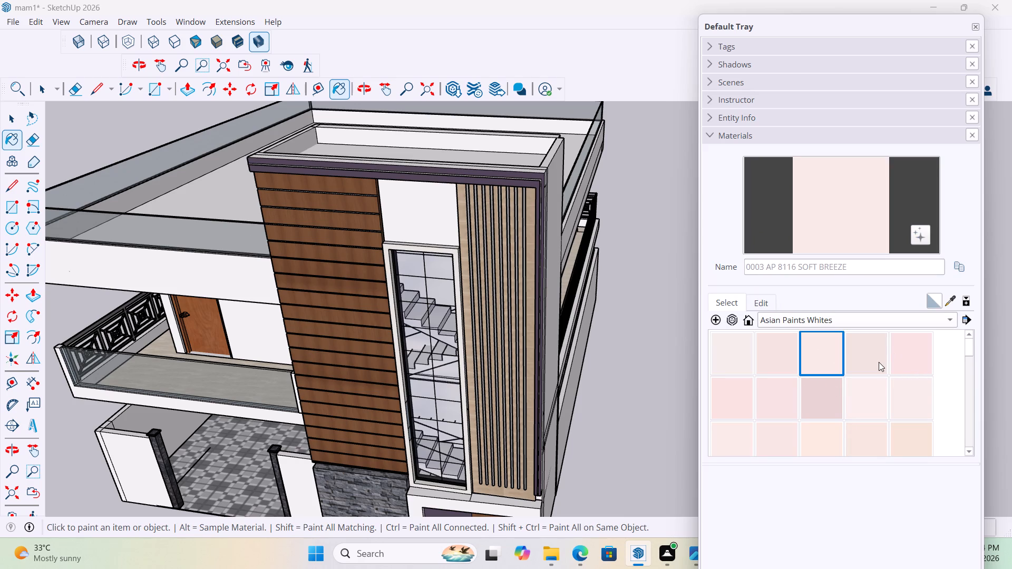
left_click(853, 355)
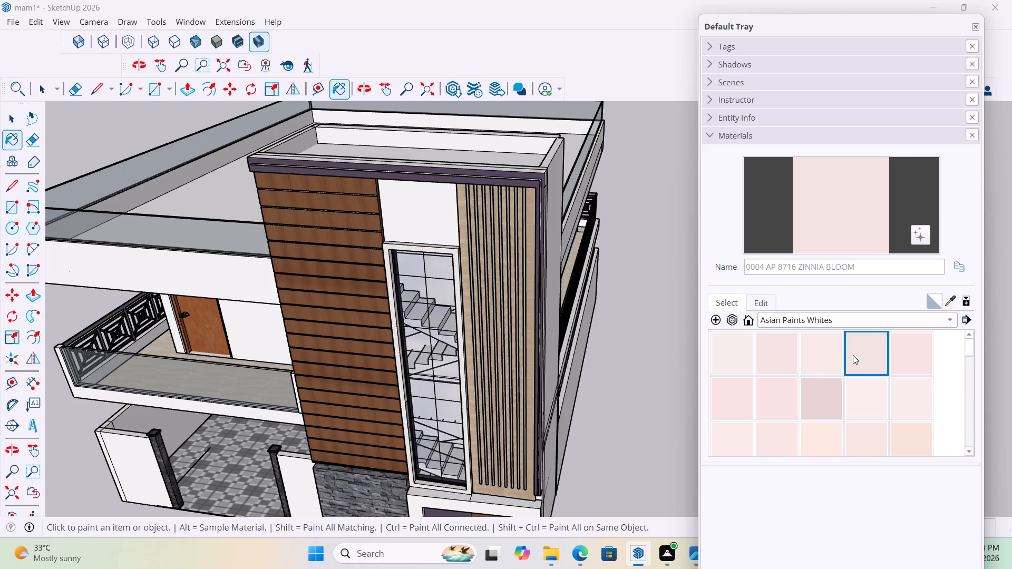
left_click(834, 361)
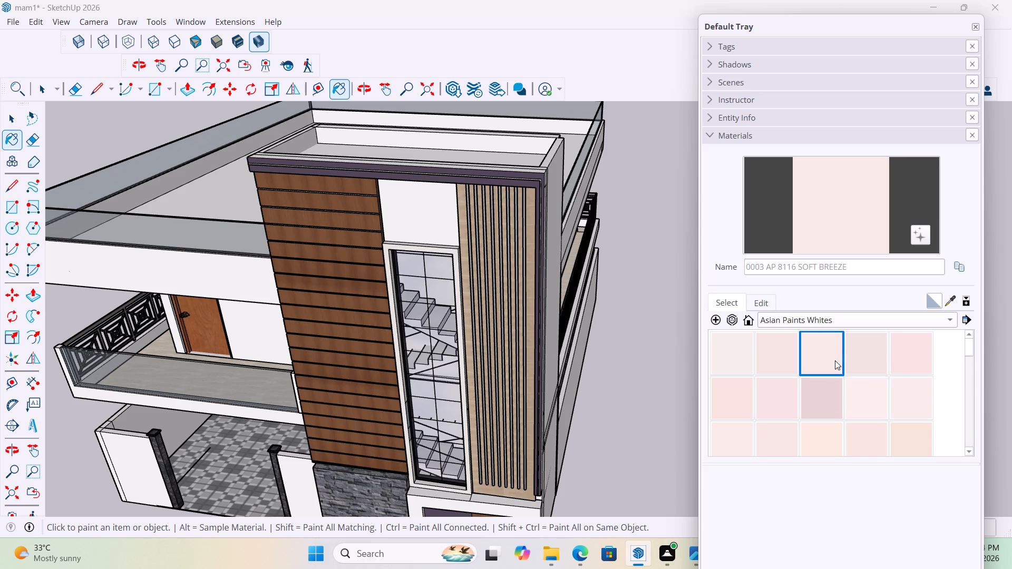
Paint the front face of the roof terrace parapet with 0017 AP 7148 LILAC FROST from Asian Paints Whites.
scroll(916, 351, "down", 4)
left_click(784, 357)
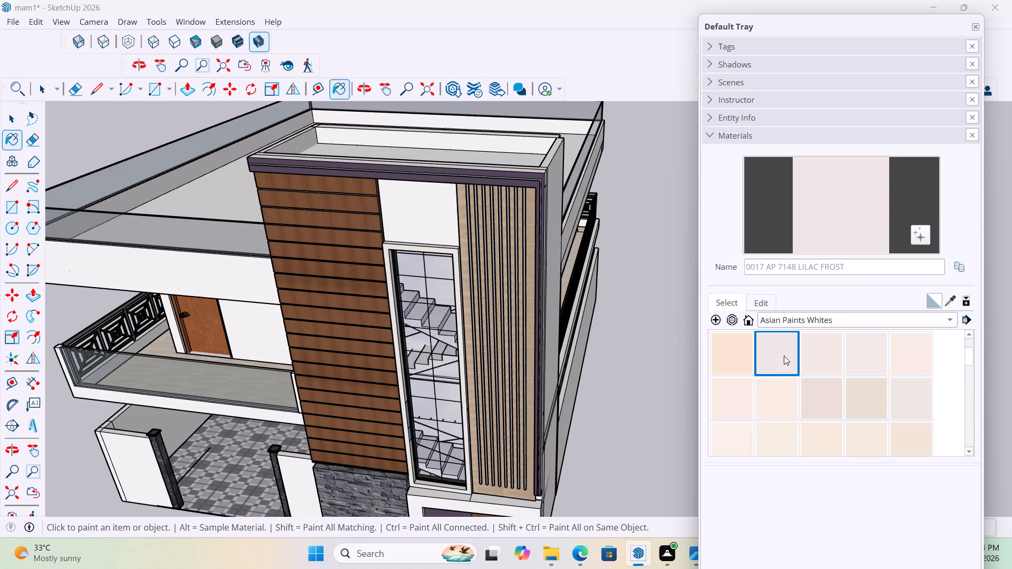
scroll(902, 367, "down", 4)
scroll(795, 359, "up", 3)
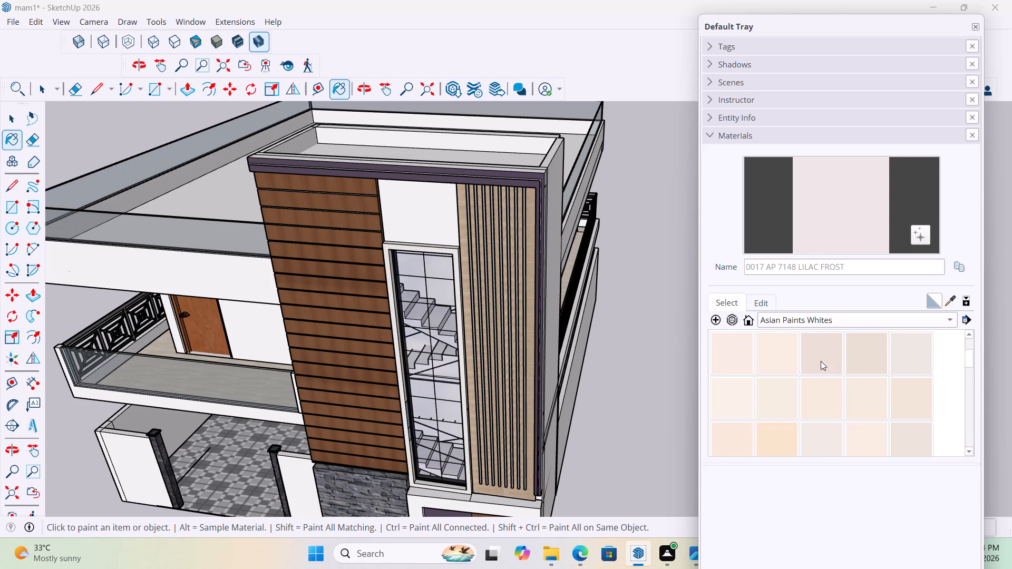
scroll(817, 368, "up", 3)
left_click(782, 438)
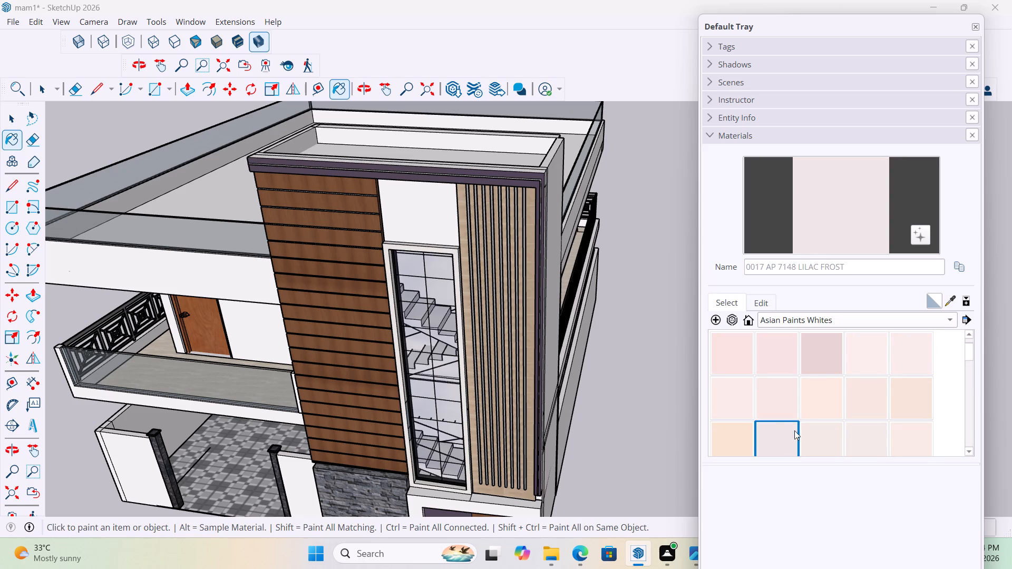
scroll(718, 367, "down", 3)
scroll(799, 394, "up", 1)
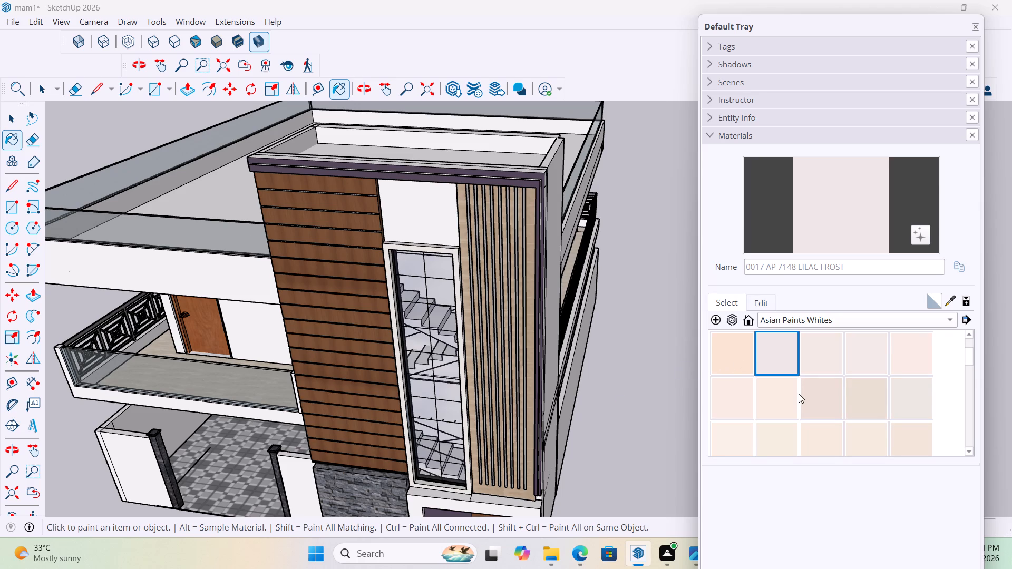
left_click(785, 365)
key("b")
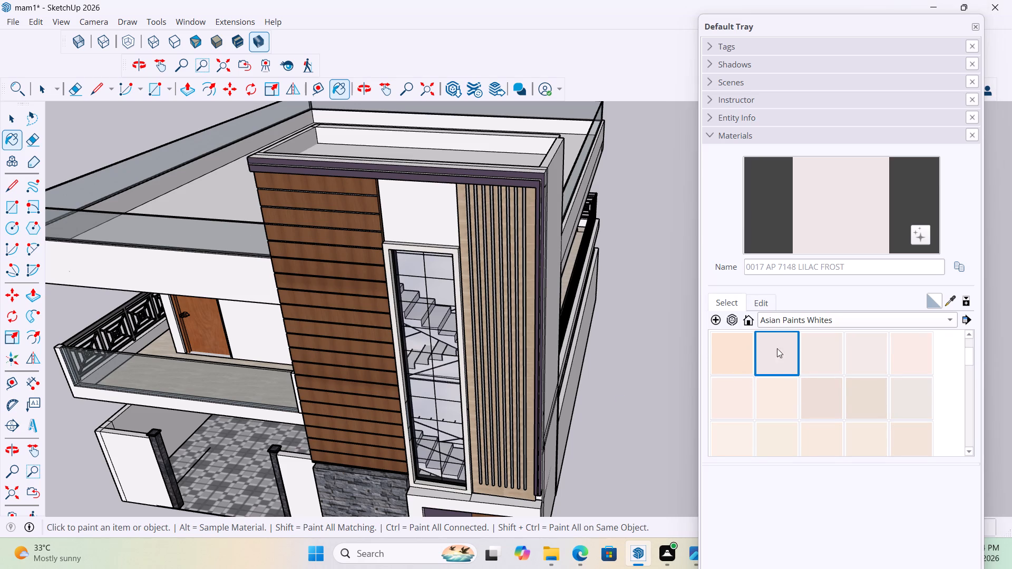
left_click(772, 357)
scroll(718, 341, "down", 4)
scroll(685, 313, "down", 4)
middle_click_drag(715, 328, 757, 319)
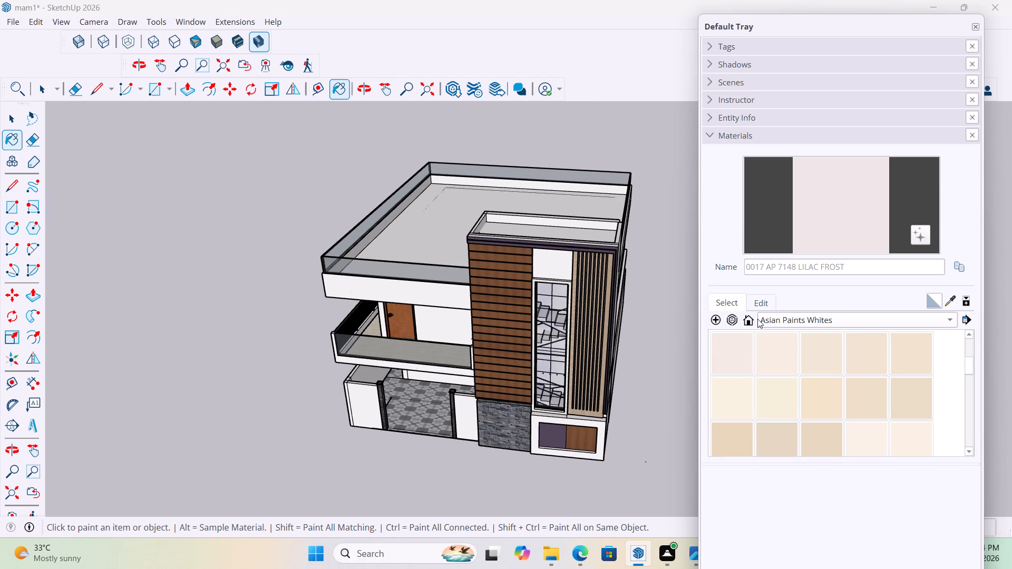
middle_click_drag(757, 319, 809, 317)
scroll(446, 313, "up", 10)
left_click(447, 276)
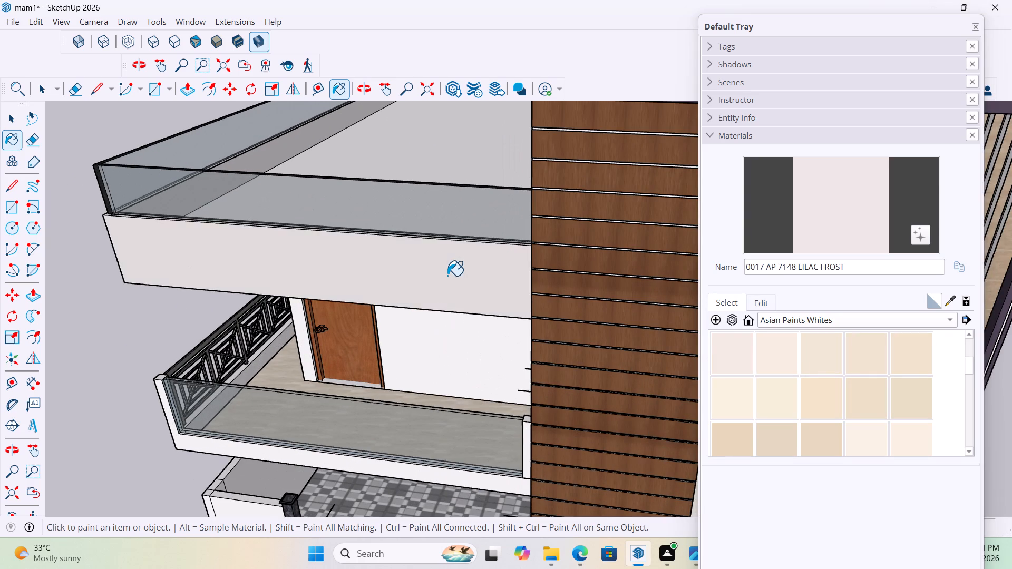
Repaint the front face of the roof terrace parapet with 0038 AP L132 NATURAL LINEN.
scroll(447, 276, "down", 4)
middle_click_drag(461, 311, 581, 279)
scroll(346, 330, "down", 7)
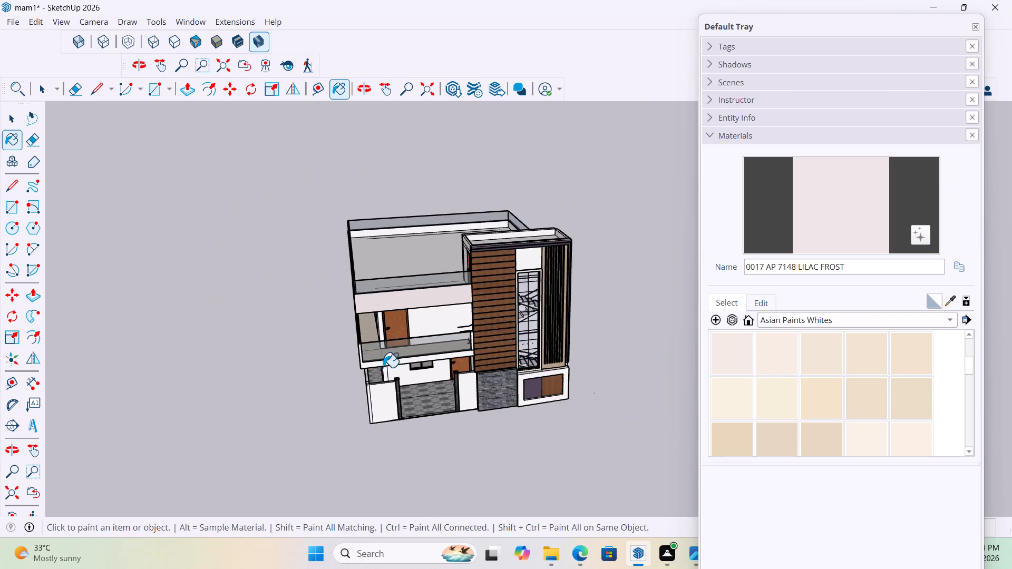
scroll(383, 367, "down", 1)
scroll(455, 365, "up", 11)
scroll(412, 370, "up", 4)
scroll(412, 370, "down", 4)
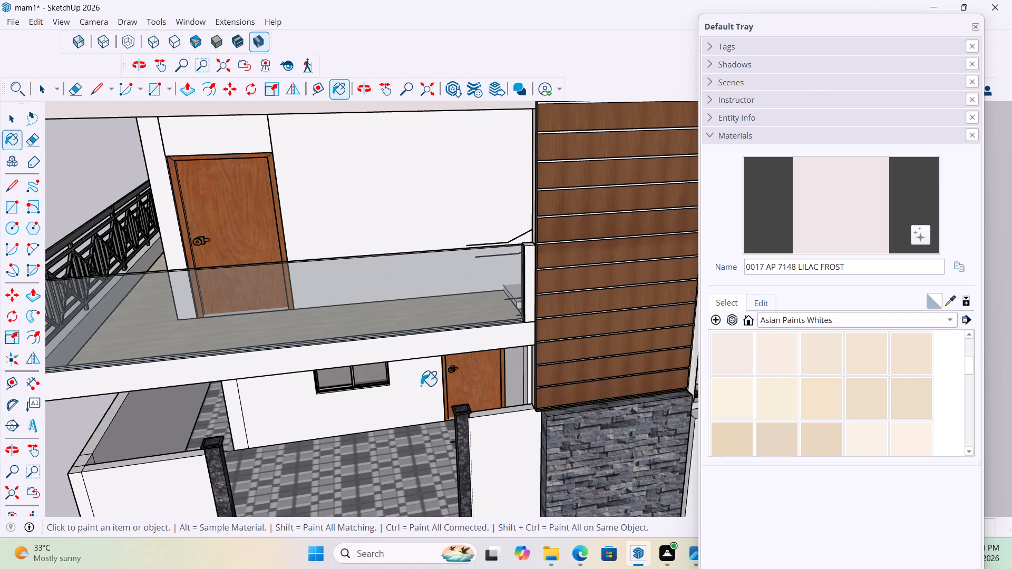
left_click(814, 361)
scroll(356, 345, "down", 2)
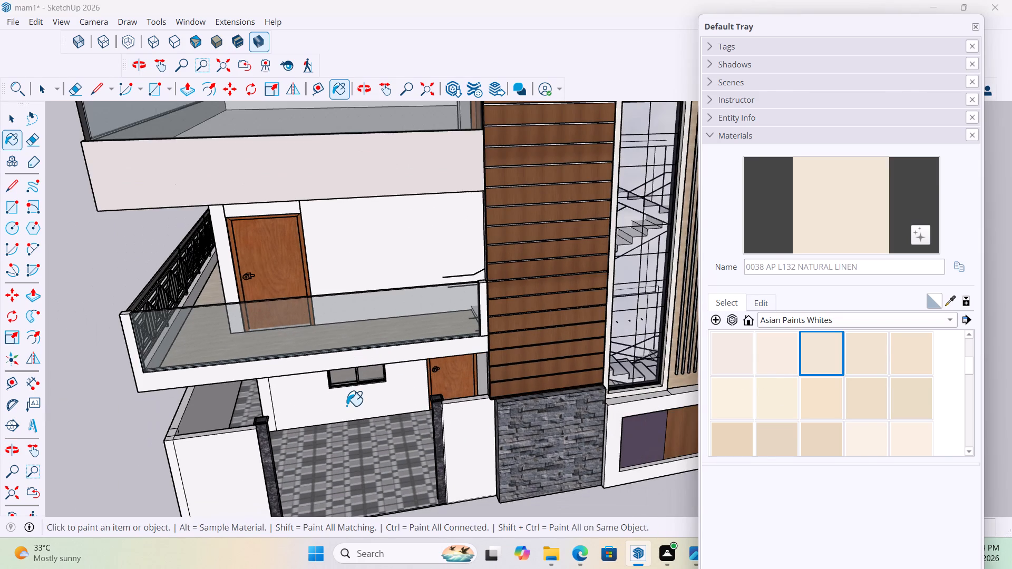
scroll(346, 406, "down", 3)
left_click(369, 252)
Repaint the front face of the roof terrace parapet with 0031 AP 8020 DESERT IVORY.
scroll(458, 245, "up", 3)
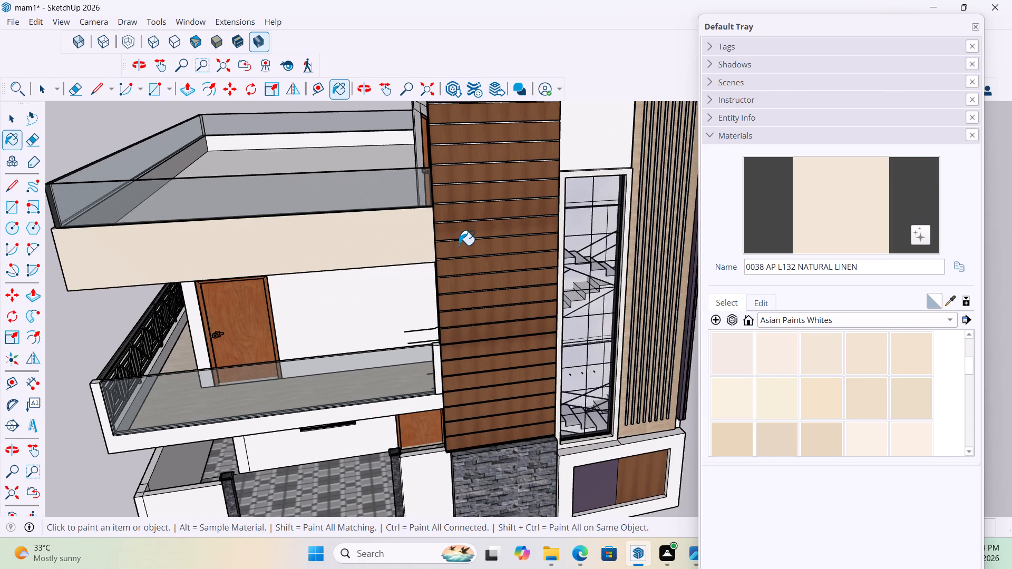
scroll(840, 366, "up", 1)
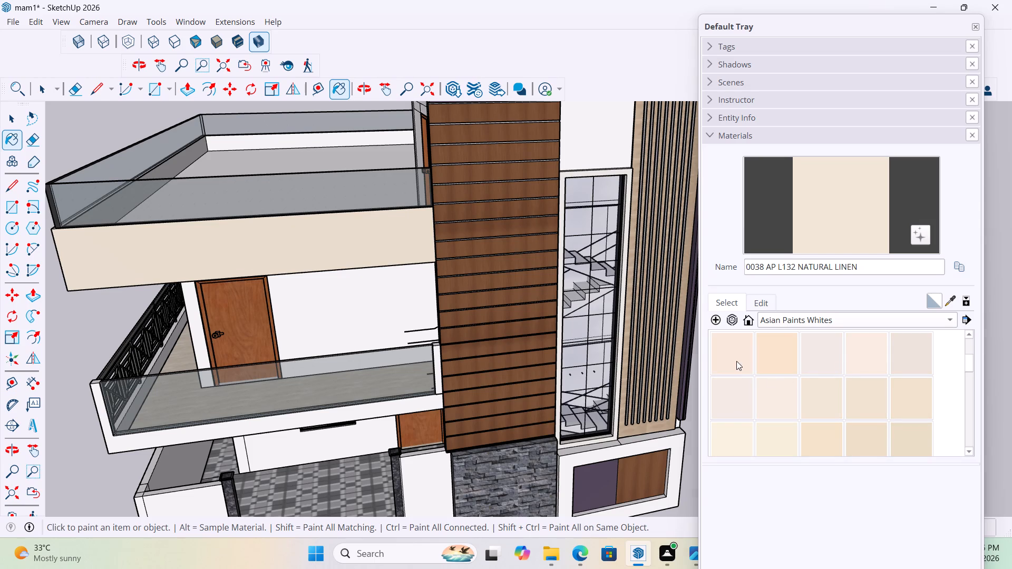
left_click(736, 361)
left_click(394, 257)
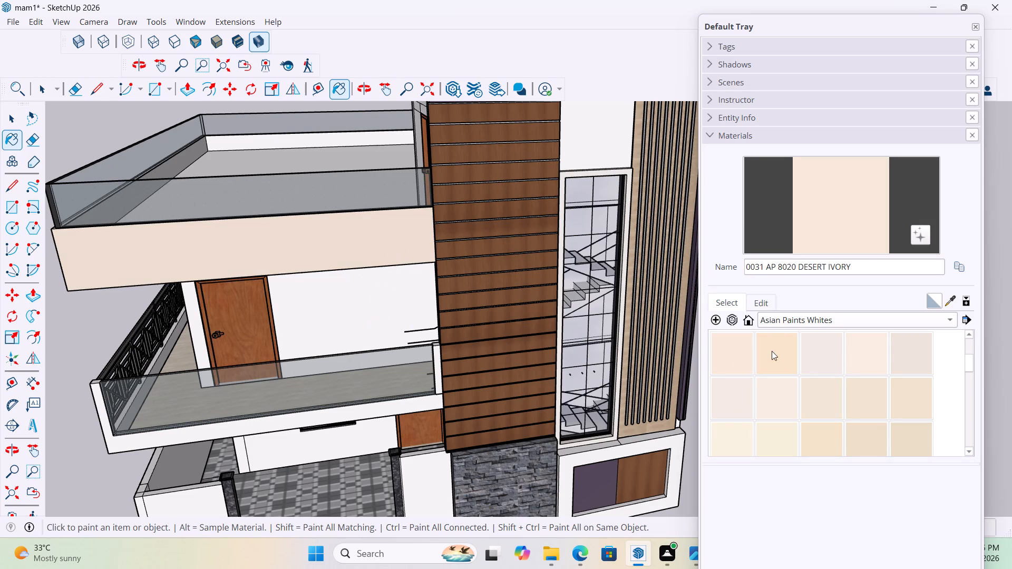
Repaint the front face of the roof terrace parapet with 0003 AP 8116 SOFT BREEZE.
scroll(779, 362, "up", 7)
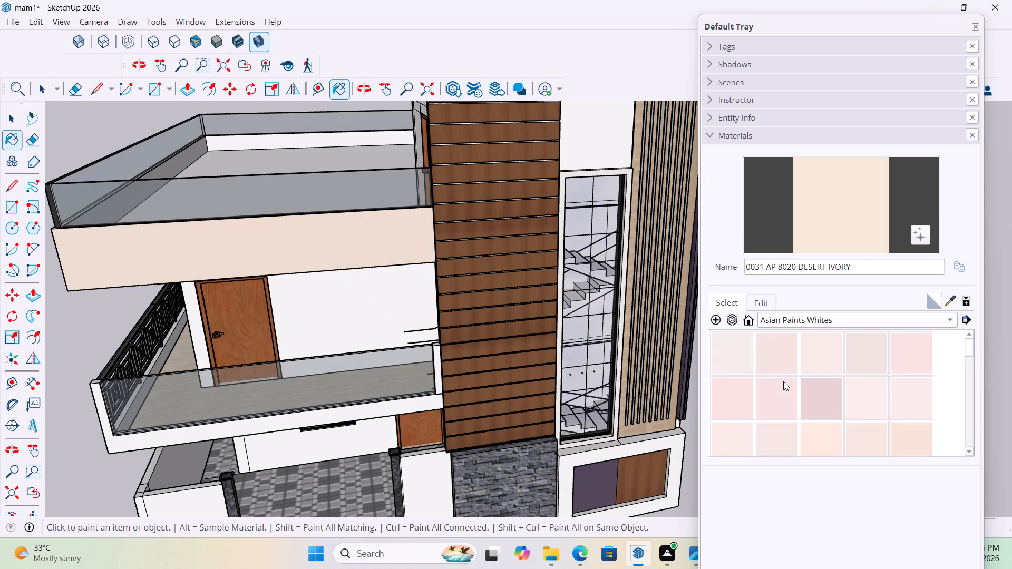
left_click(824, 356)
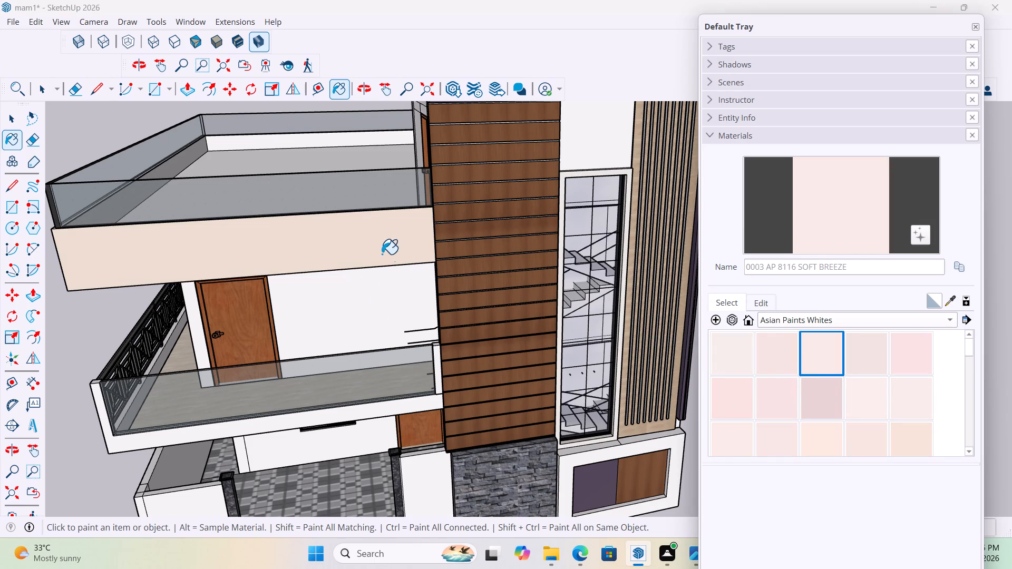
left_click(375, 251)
Examine the painted parapet from the side and front, and look over the Asian Paints Colours of India shades.
scroll(400, 351, "down", 4)
middle_click_drag(429, 322, 622, 287)
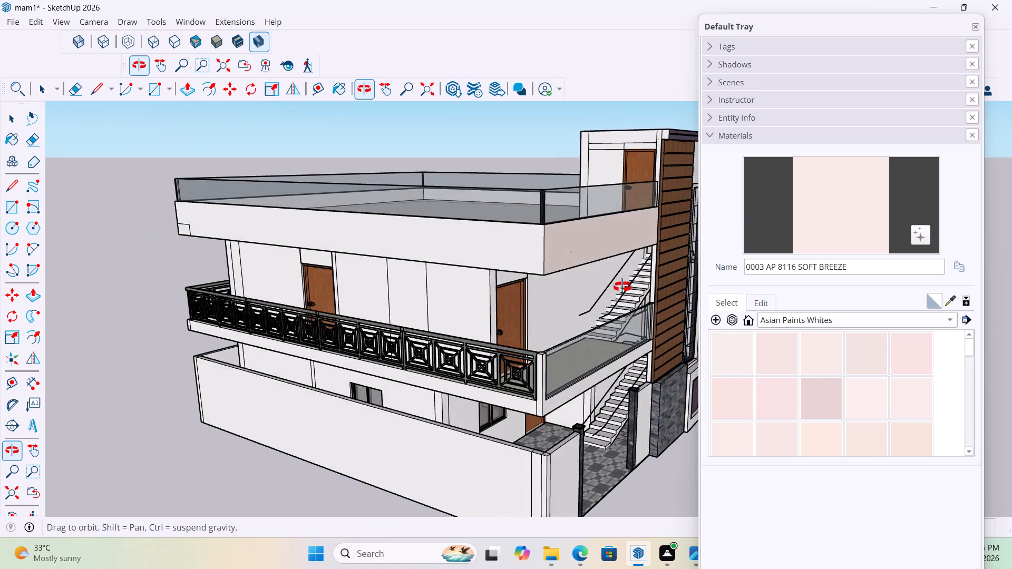
middle_click_drag(622, 287, 421, 289)
scroll(812, 357, "up", 3)
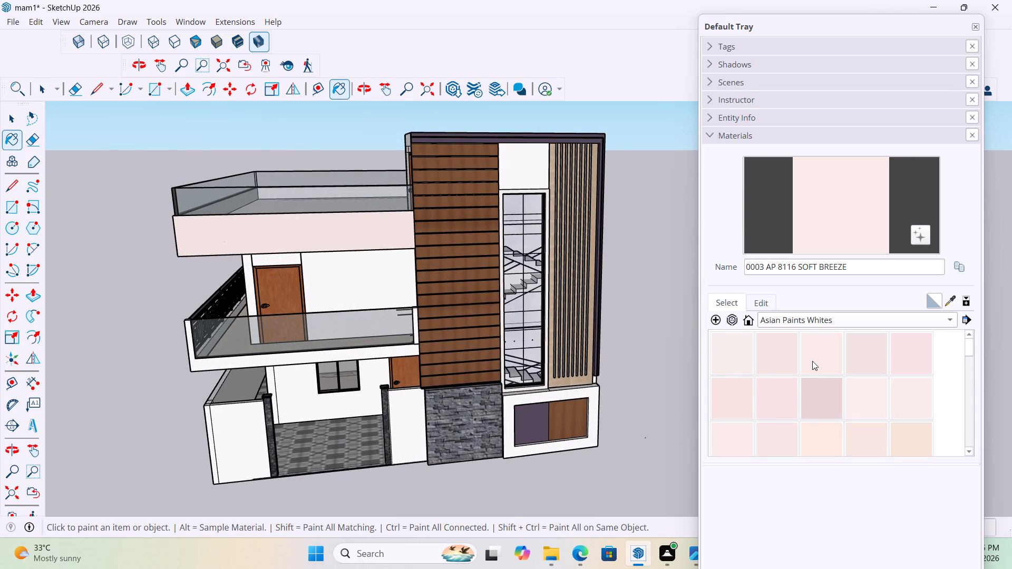
scroll(812, 361, "up", 6)
left_click(823, 320)
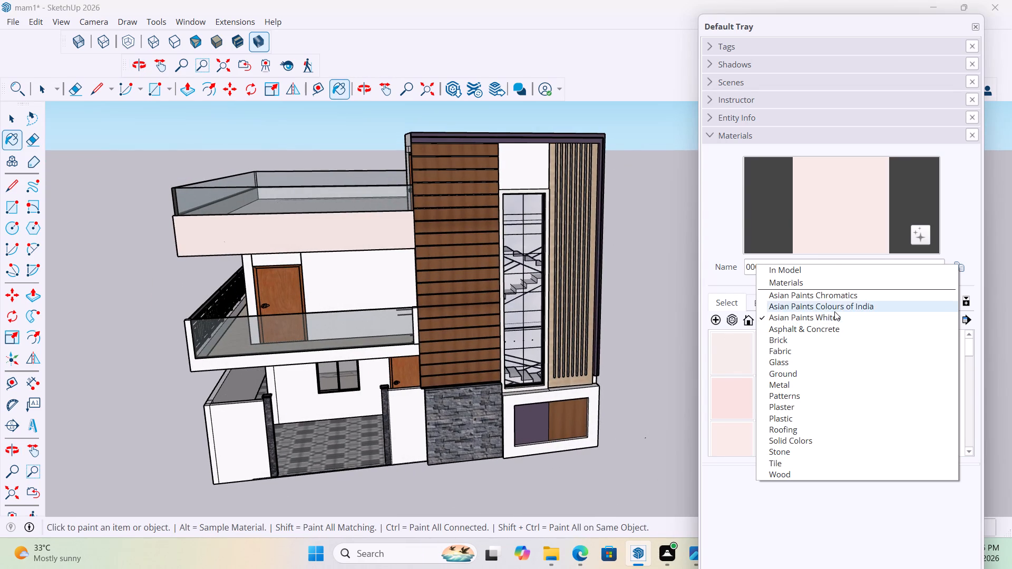
left_click(836, 310)
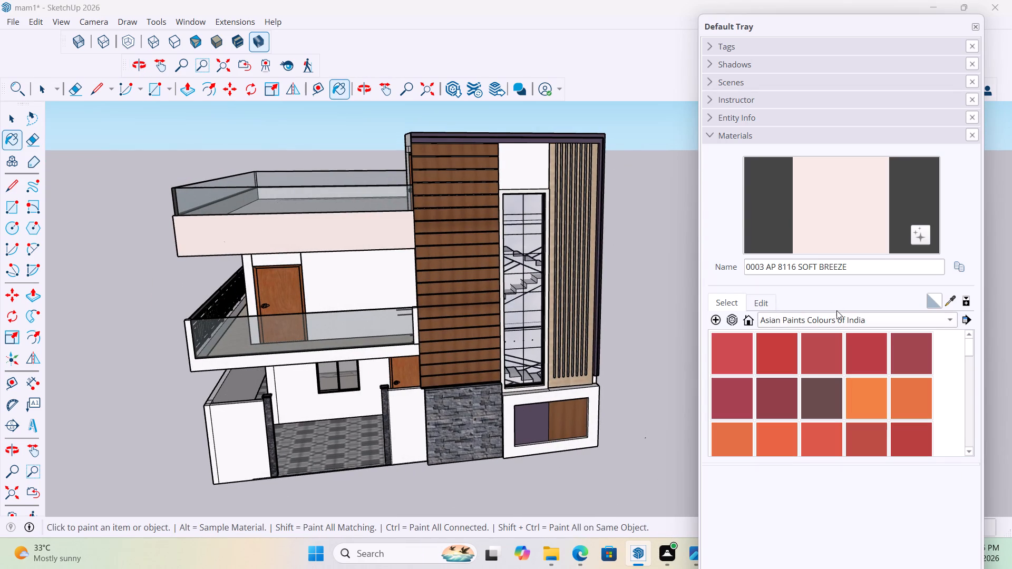
scroll(826, 379, "up", 7)
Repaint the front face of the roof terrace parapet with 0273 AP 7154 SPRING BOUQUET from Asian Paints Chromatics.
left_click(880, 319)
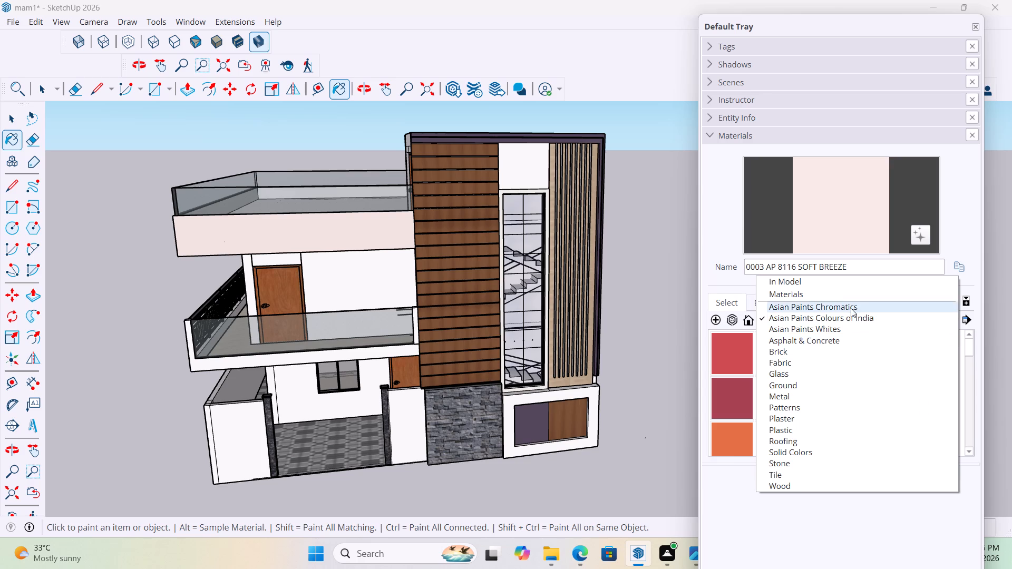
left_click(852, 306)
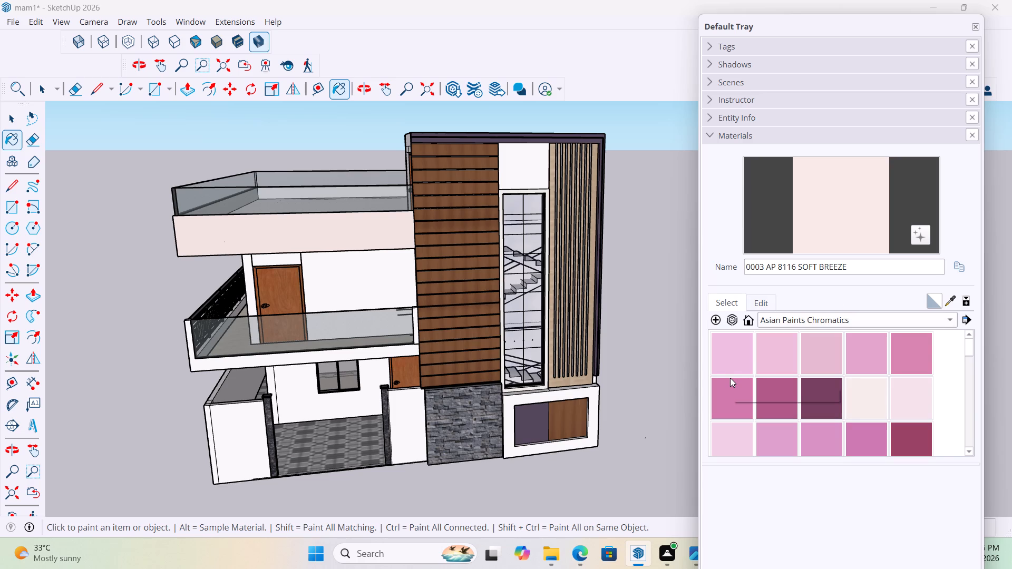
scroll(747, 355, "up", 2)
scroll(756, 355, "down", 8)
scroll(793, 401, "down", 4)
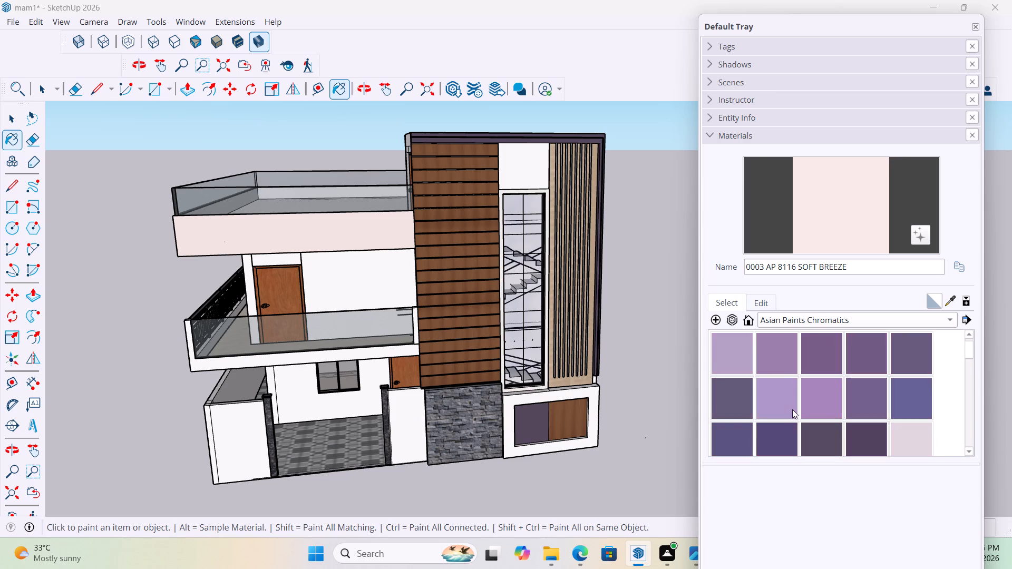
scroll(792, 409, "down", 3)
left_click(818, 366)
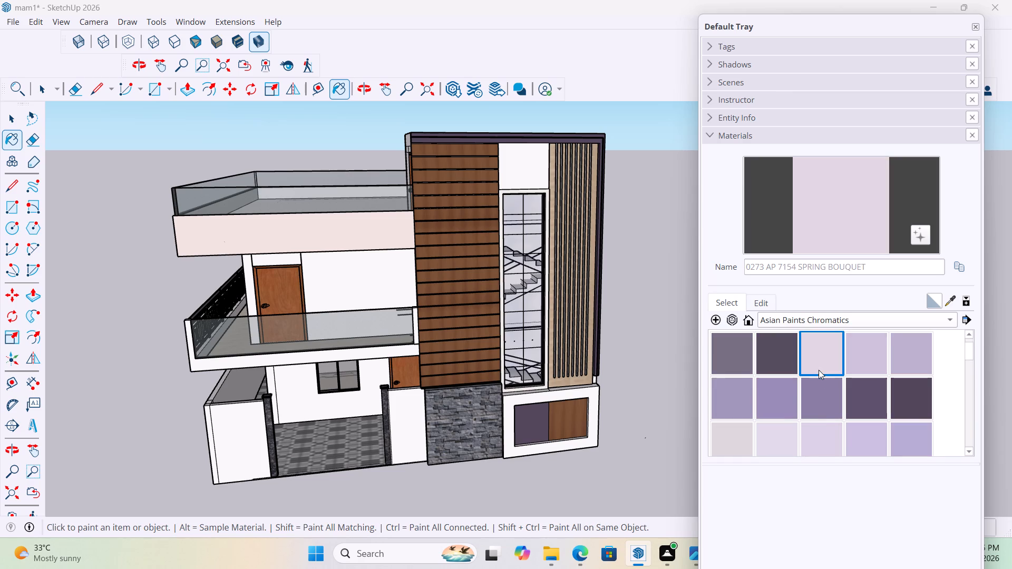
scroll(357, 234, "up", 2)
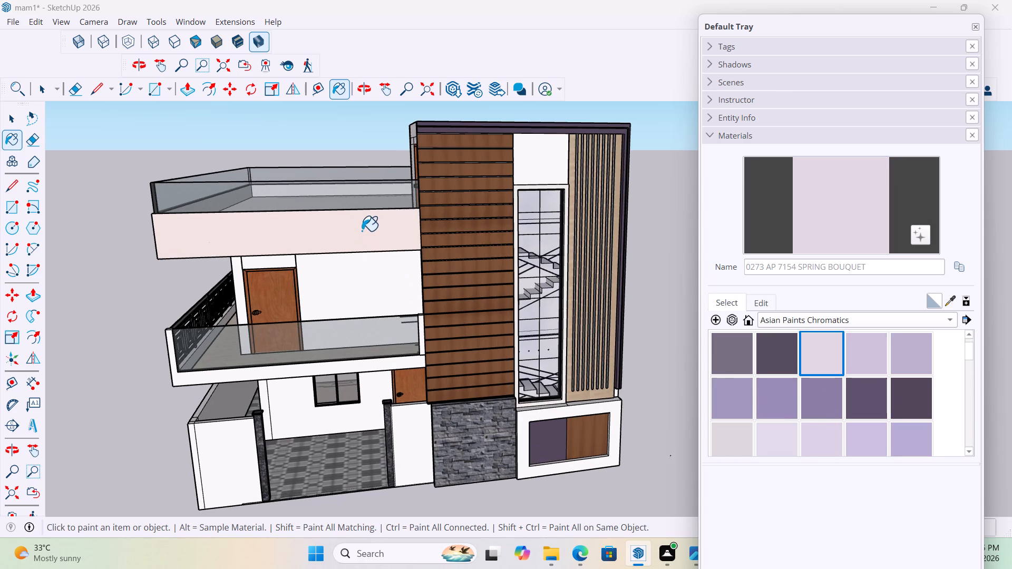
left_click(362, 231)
Repaint the front face of the roof terrace parapet with 0297 AP 7187 LAVENDER SPRIG from Asian Paints Chromatics.
middle_click_drag(386, 278, 402, 280)
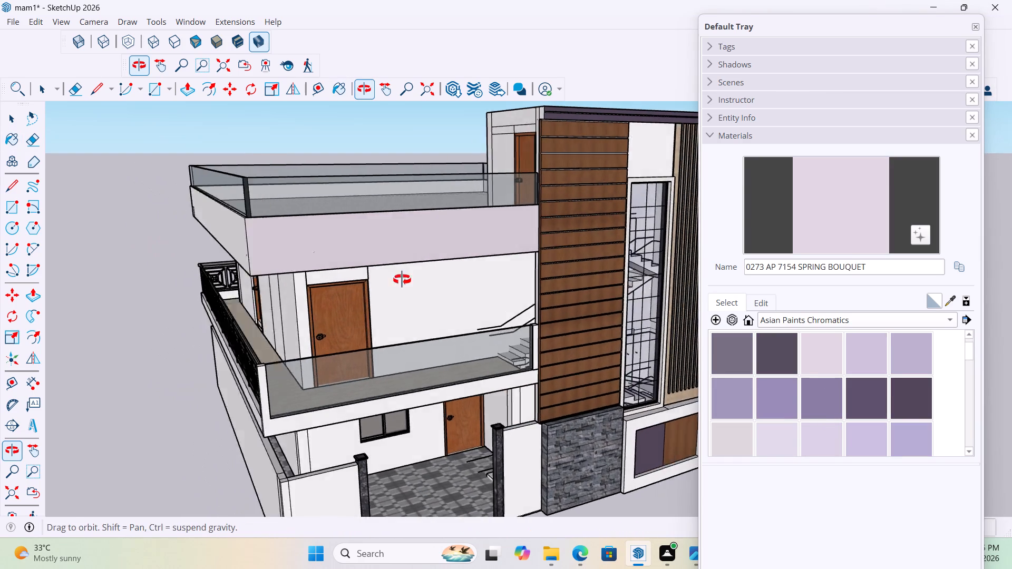
middle_click_drag(402, 280, 367, 280)
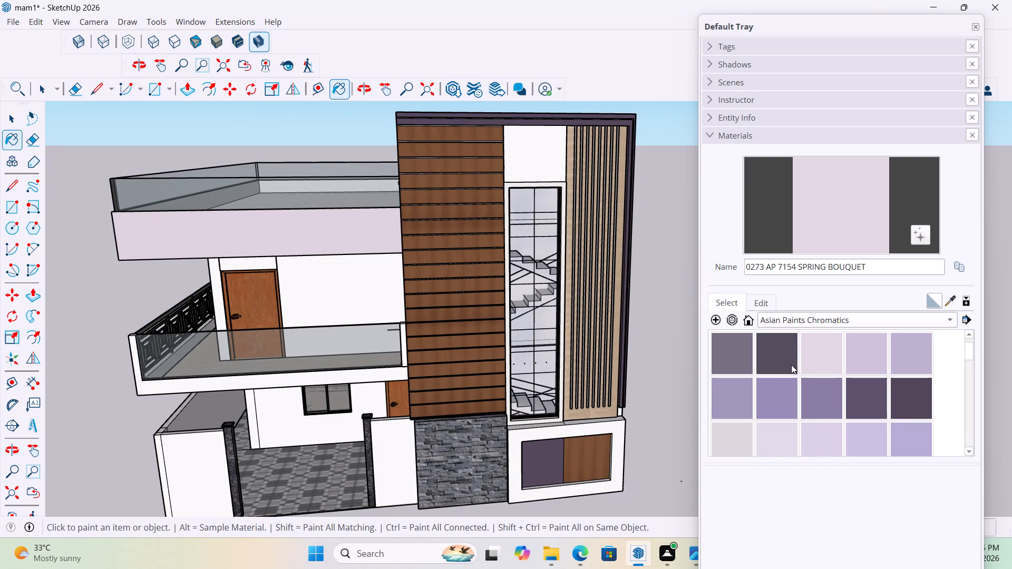
scroll(803, 428, "down", 3)
left_click(784, 439)
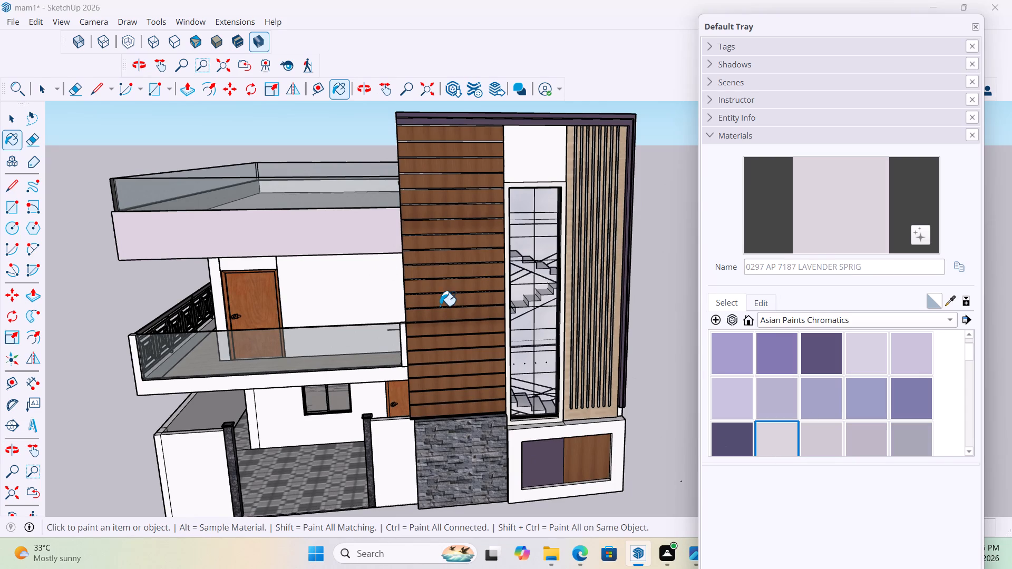
left_click(332, 239)
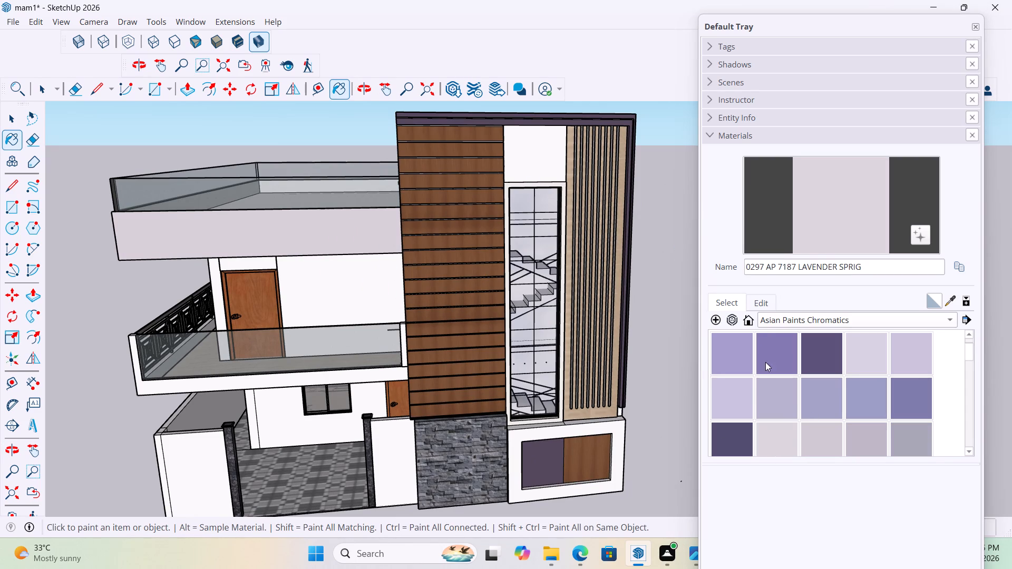
Browse the blue and green Asian Paints Chromatics shades, previewing 0497 AP 7459 FOLIAGE BLUE, 0586 AP 7547 MINT CRUSH and 0665 AP 7611 ICE PACK.
scroll(786, 416, "down", 15)
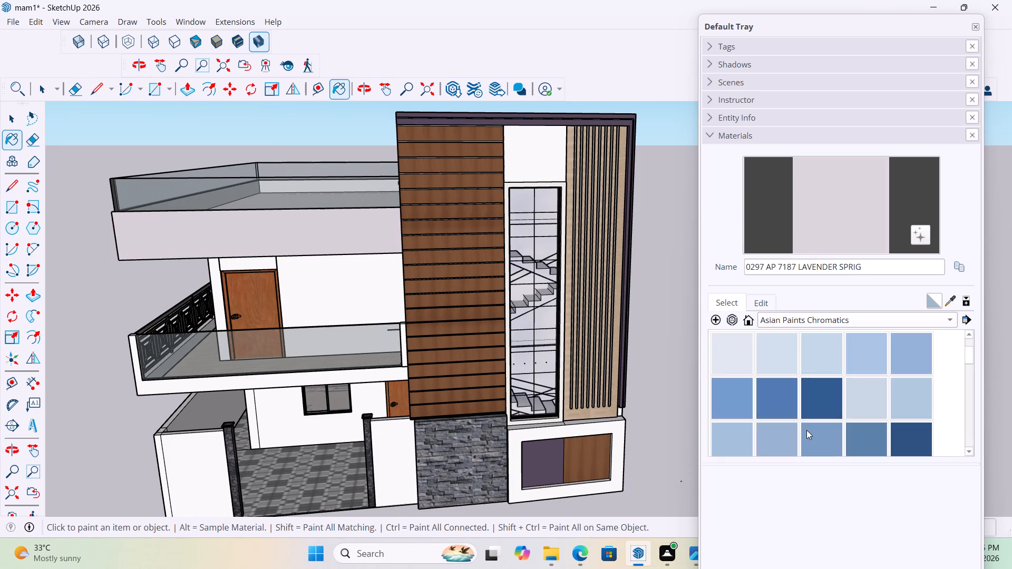
scroll(806, 430, "down", 13)
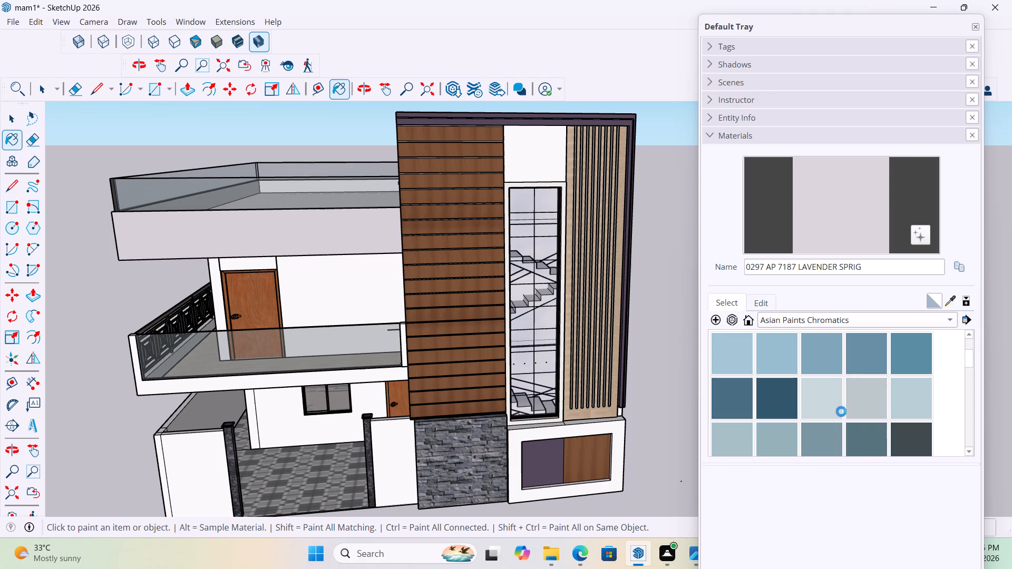
scroll(831, 410, "down", 13)
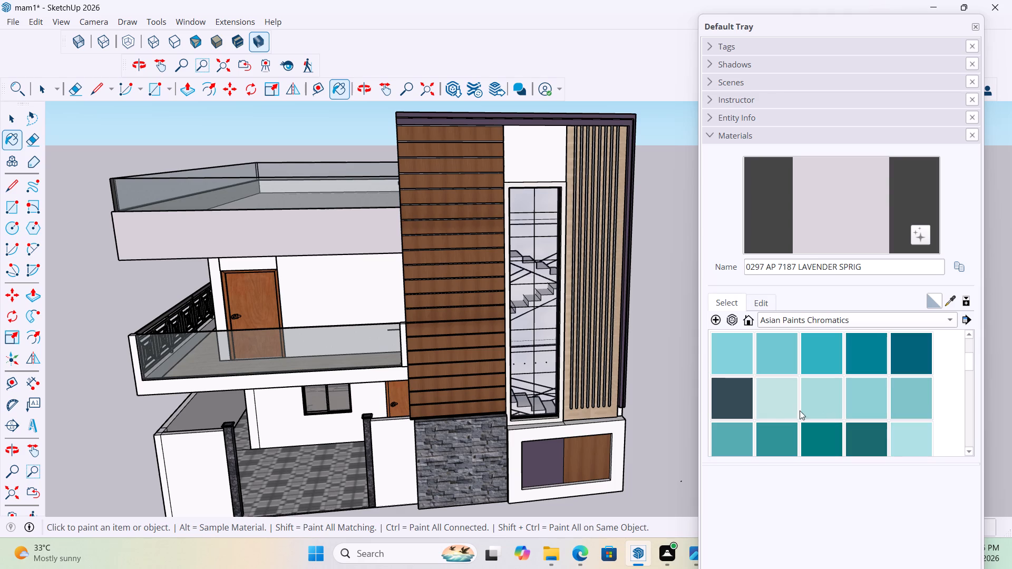
left_click(786, 410)
scroll(853, 406, "down", 8)
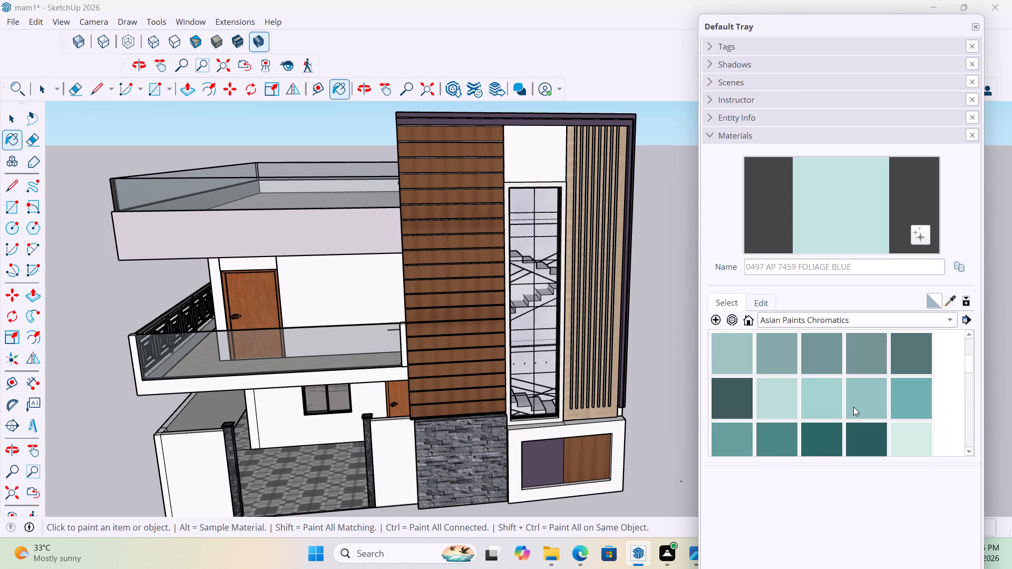
scroll(853, 407, "down", 11)
left_click(742, 361)
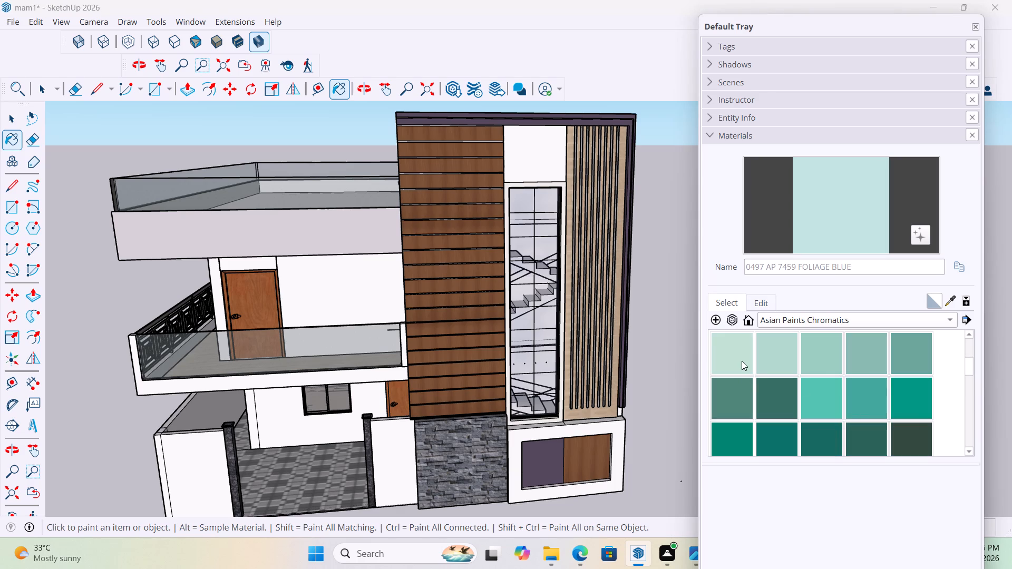
scroll(824, 388, "down", 6)
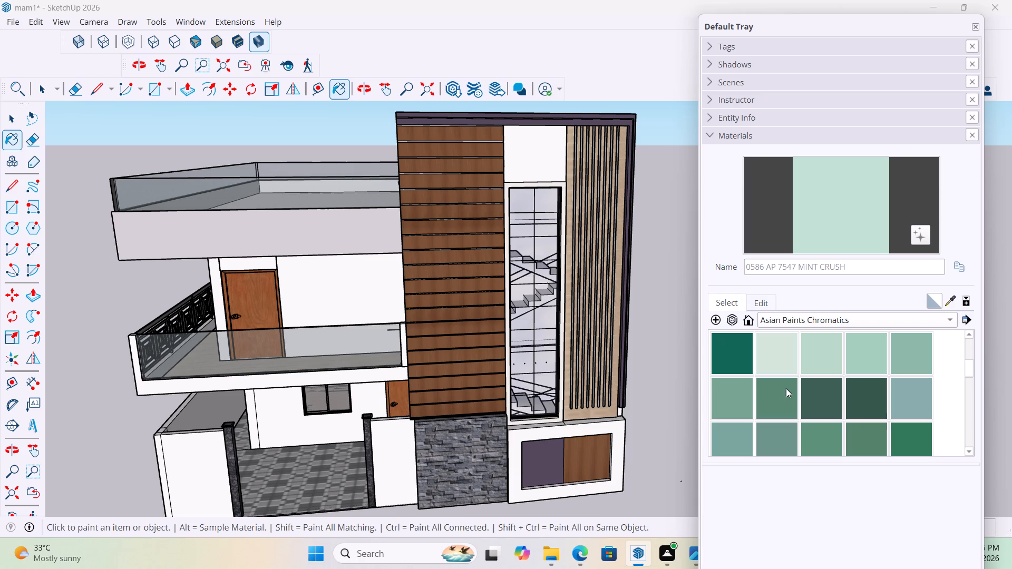
scroll(786, 388, "down", 9)
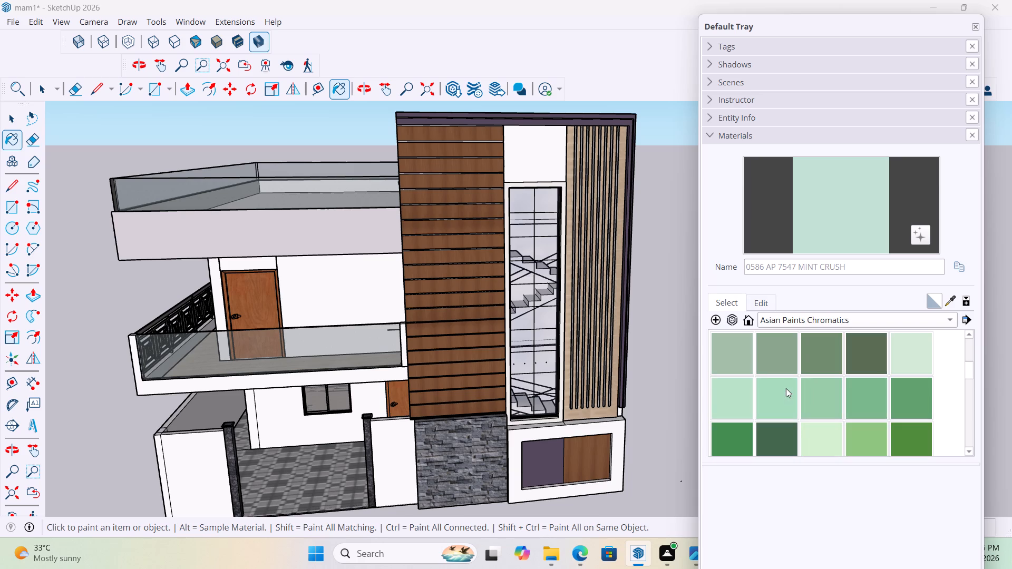
left_click(909, 367)
scroll(839, 388, "down", 3)
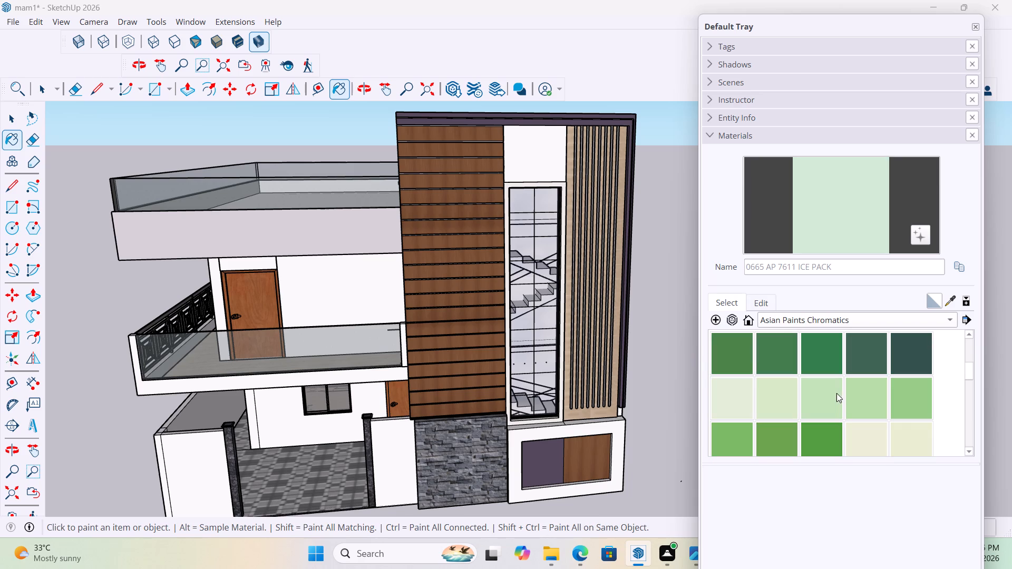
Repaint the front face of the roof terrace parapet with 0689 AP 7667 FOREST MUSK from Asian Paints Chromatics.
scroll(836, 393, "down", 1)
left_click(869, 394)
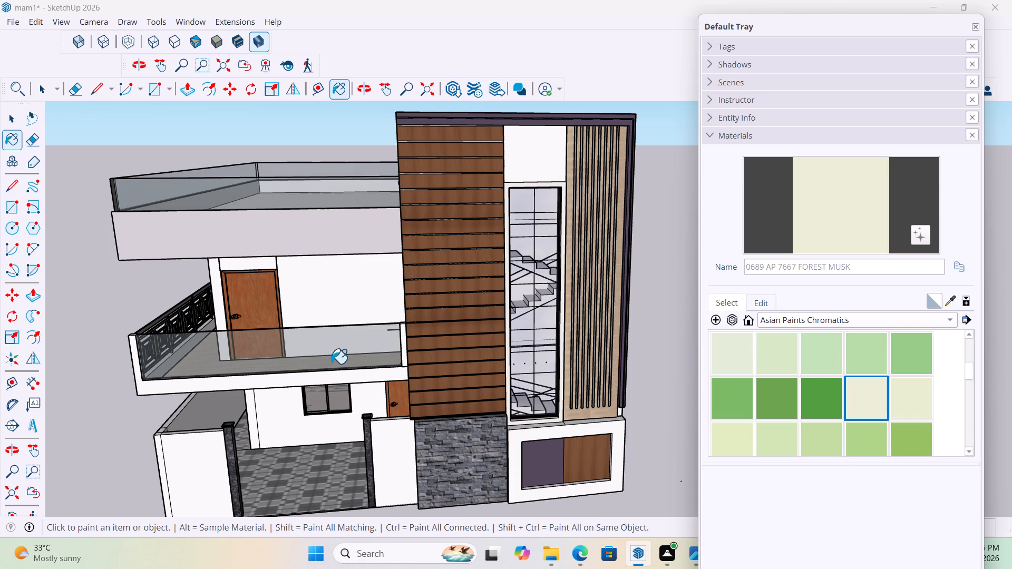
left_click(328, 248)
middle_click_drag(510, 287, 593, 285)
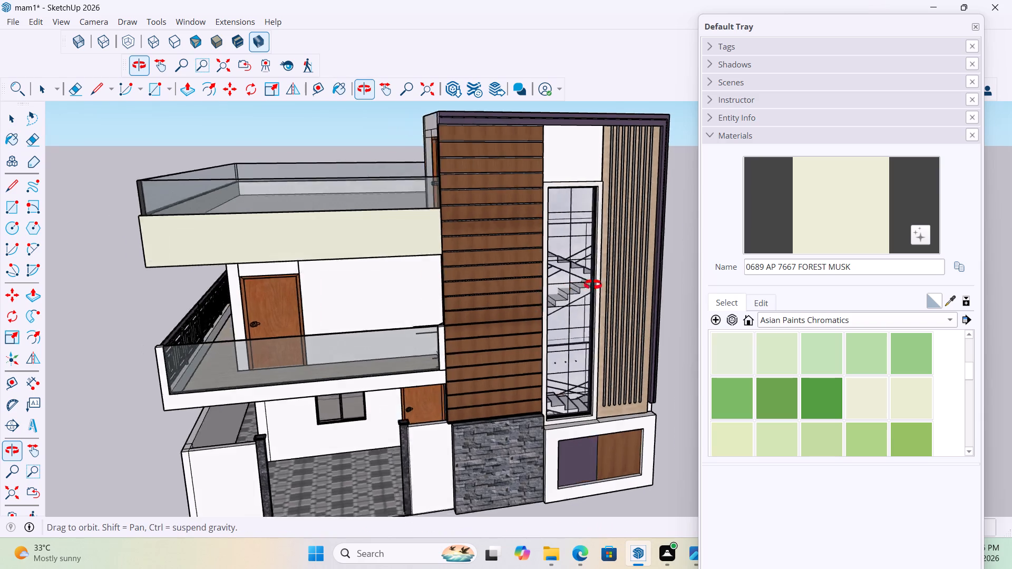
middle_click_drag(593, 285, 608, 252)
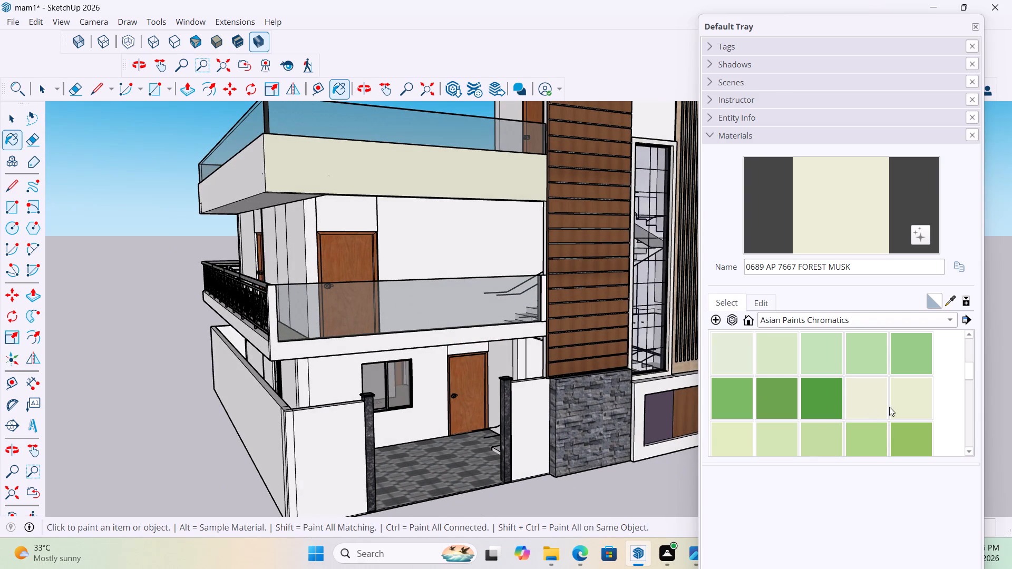
Repaint the front face of the roof terrace parapet with 0746 AP 7715 LUMINOUS from Asian Paints Chromatics.
scroll(813, 416, "down", 2)
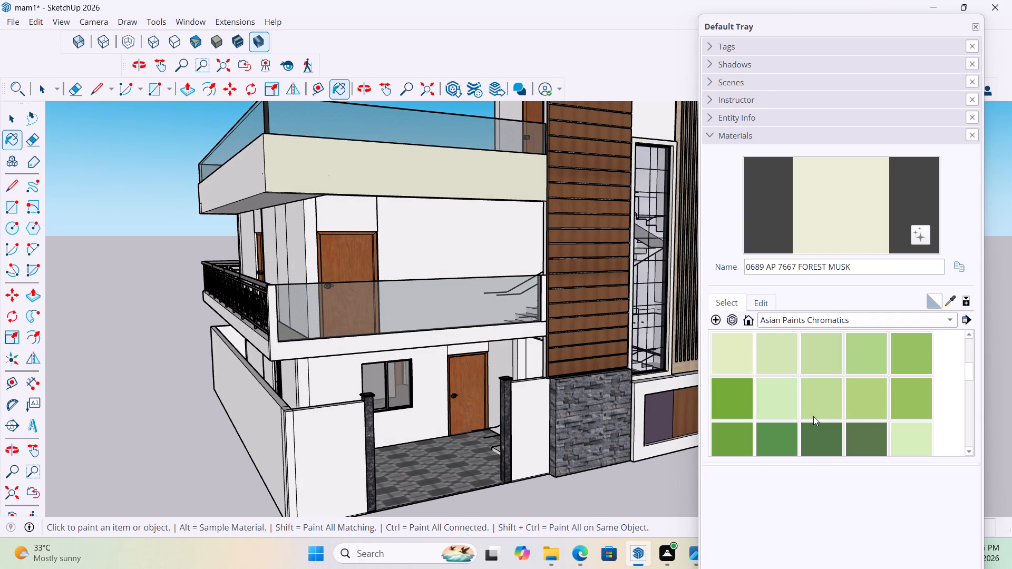
scroll(835, 419, "down", 7)
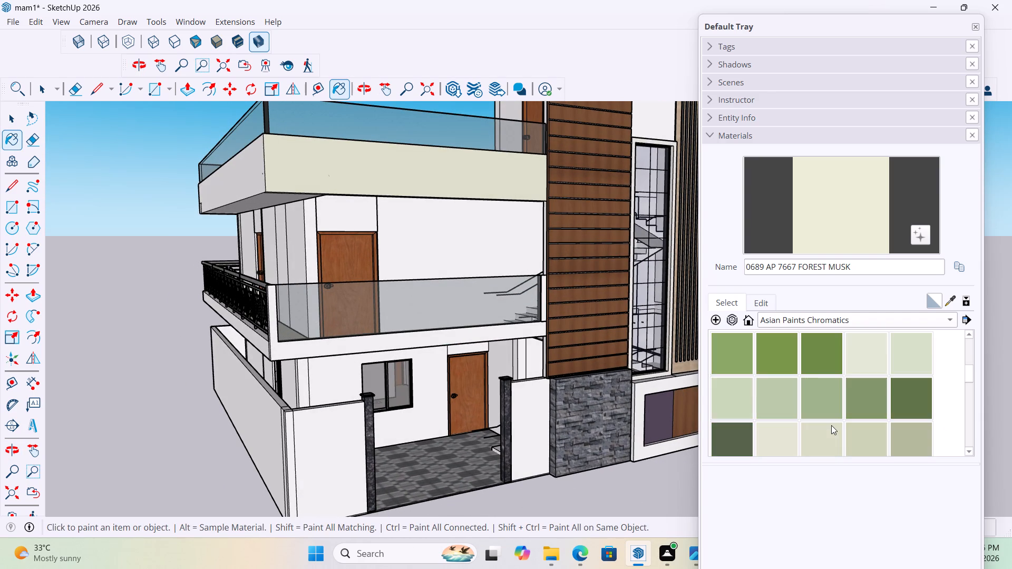
scroll(831, 425, "down", 4)
left_click(746, 354)
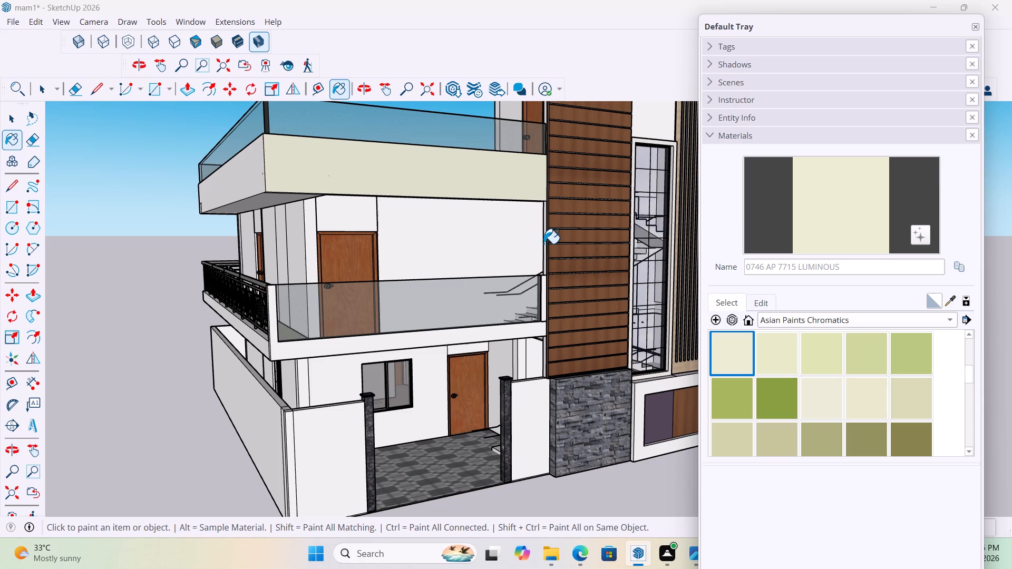
left_click(465, 176)
middle_click_drag(472, 198, 416, 236)
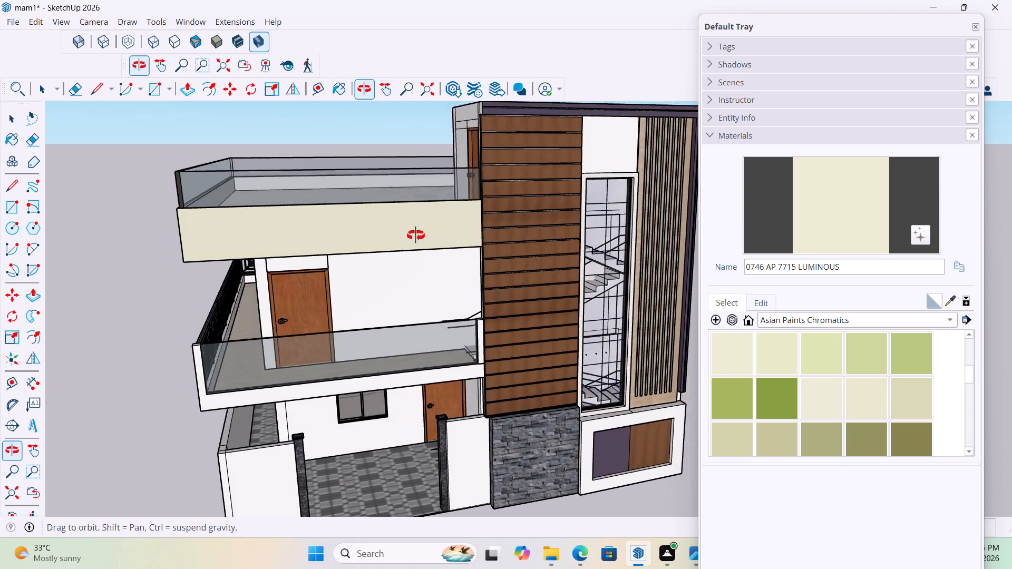
middle_click_drag(416, 236, 322, 284)
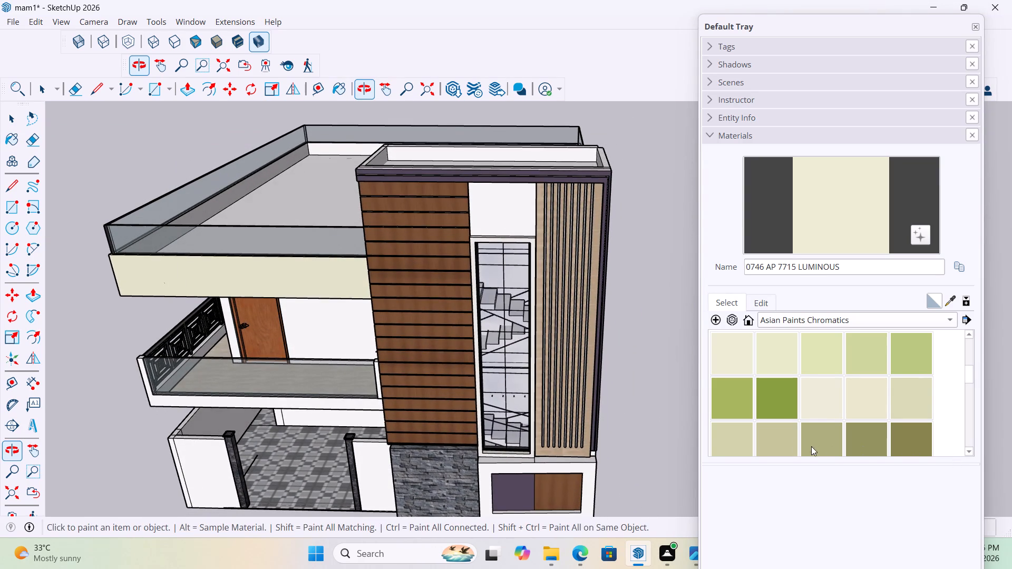
Paint the white wall face above the stair tower's tall window with 0746 AP 7715 LUMINOUS.
scroll(495, 241, "up", 6)
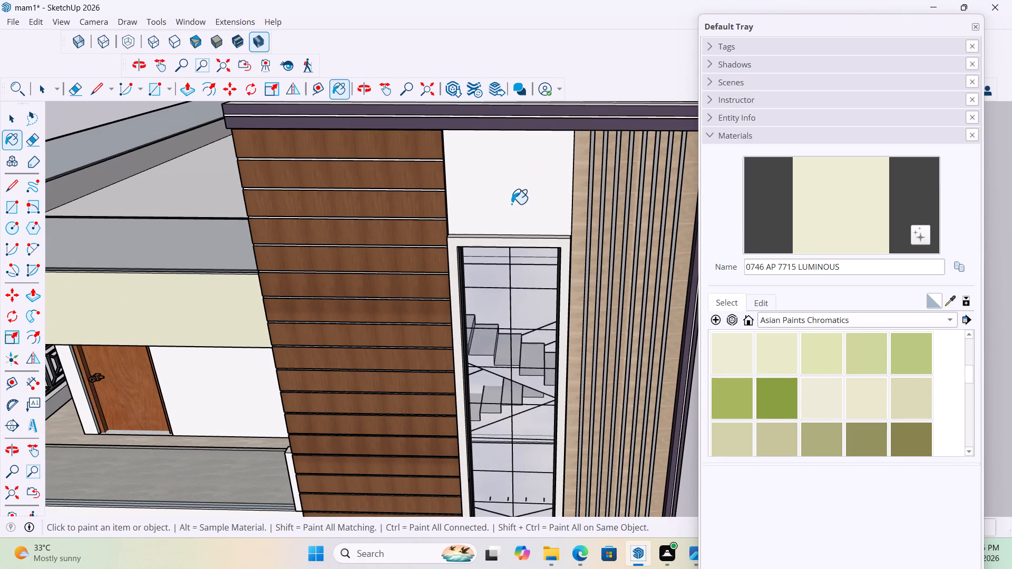
left_click(511, 204)
scroll(513, 208, "down", 3)
middle_click_drag(522, 218, 589, 192)
scroll(591, 195, "up", 1)
scroll(577, 206, "down", 3)
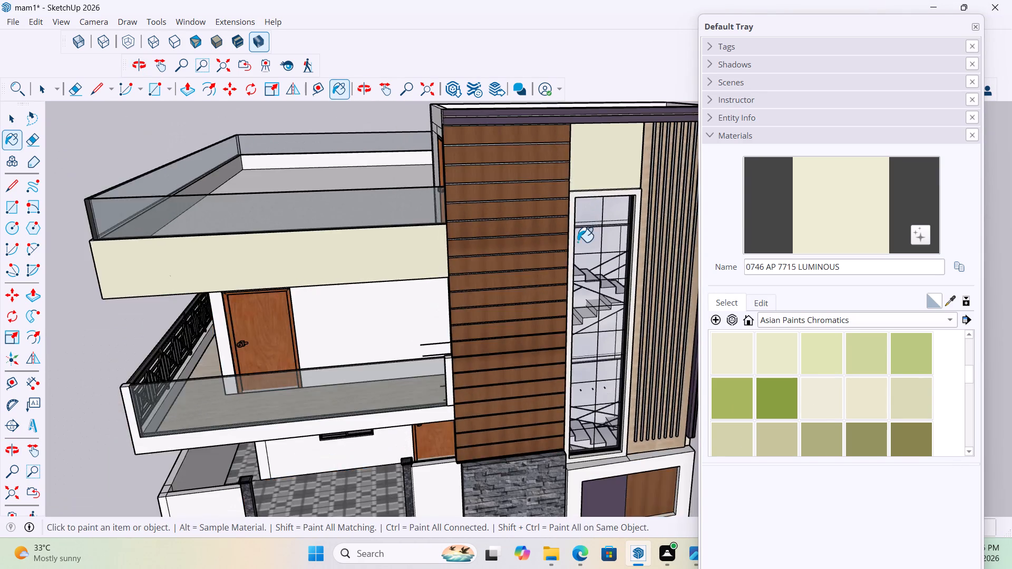
Examine the lower outer corner of the stair tower, where the purple edge frame meets the base ledge.
scroll(577, 242, "down", 5)
scroll(555, 287, "down", 4)
scroll(629, 376, "up", 19)
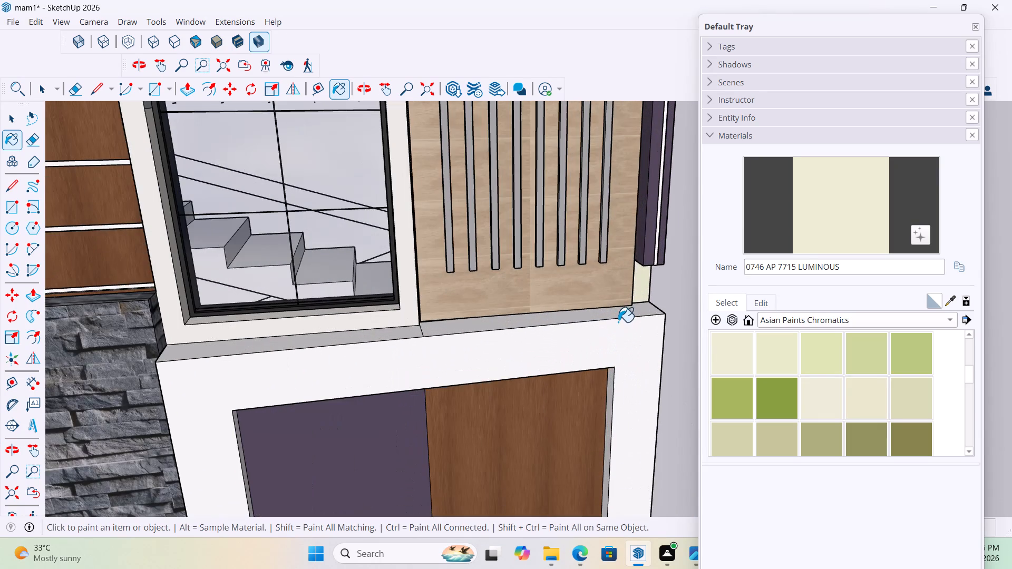
middle_click_drag(624, 288, 445, 287)
scroll(368, 293, "up", 3)
scroll(517, 282, "down", 8)
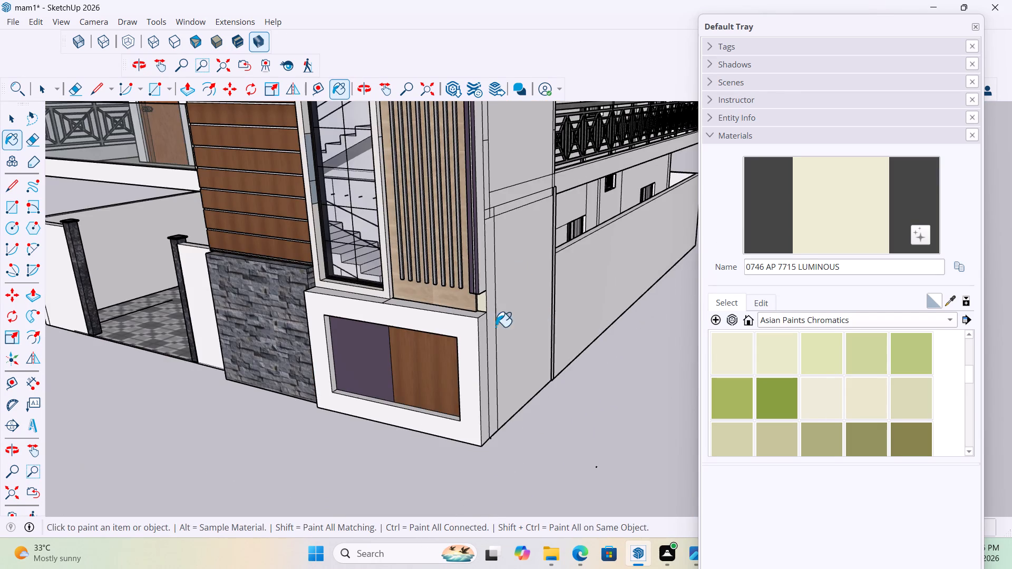
scroll(481, 320, "up", 5)
middle_click_drag(473, 303, 512, 284)
scroll(557, 278, "up", 3)
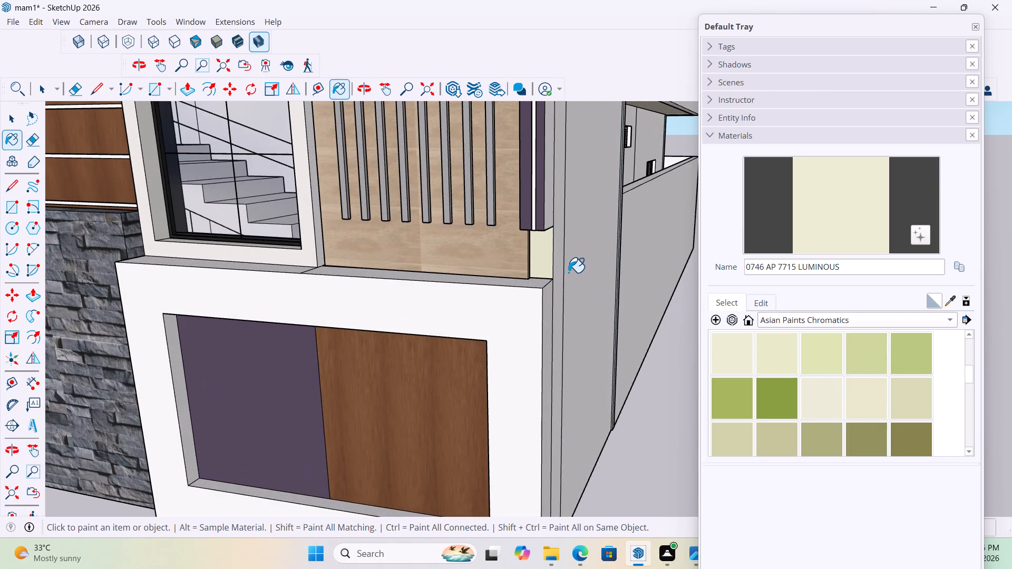
scroll(568, 272, "down", 8)
scroll(567, 285, "up", 5)
scroll(550, 305, "down", 5)
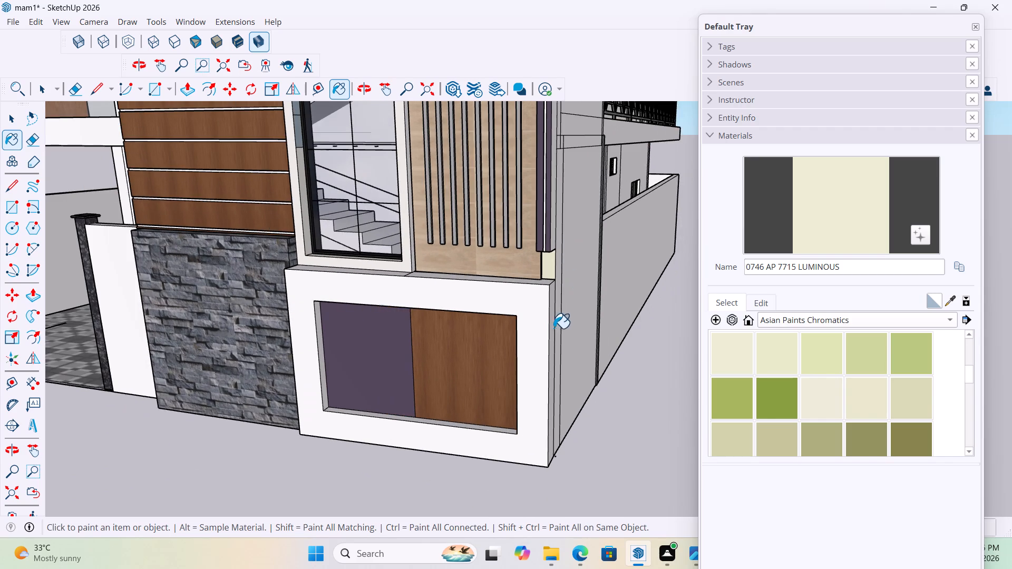
scroll(556, 326, "up", 4)
scroll(532, 332, "down", 9)
middle_click_drag(537, 337, 561, 339)
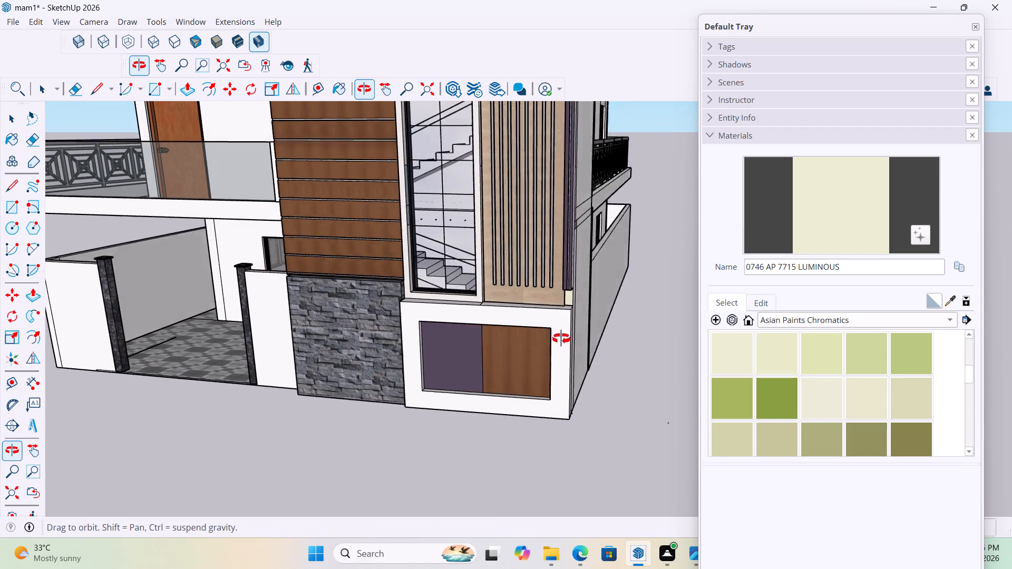
middle_click_drag(561, 339, 601, 346)
scroll(657, 320, "up", 4)
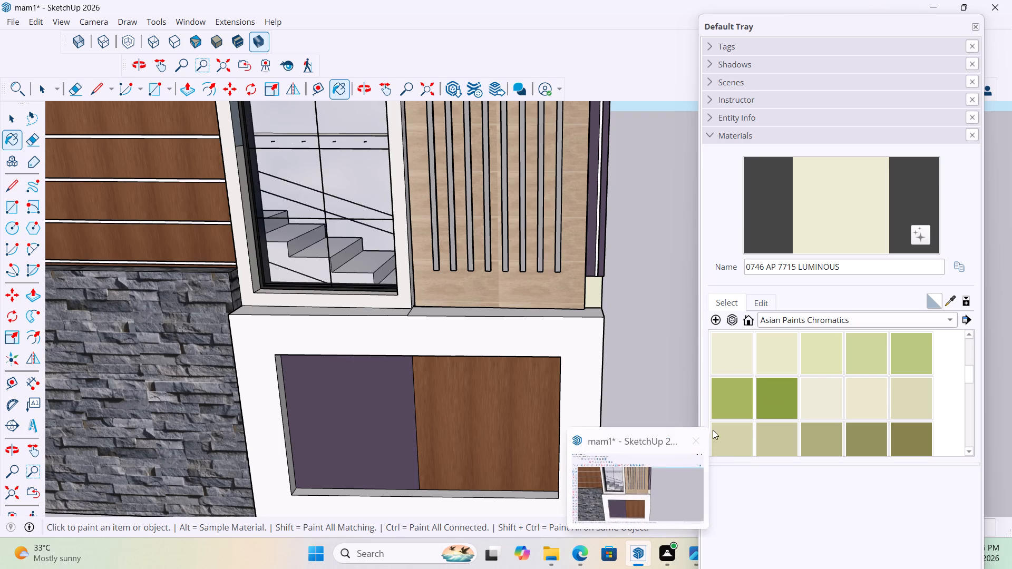
Push/Pull the bottom face of the stair tower's purple vertical edge frame down to the top of the base ledge.
scroll(656, 265, "up", 4)
scroll(607, 287, "down", 4)
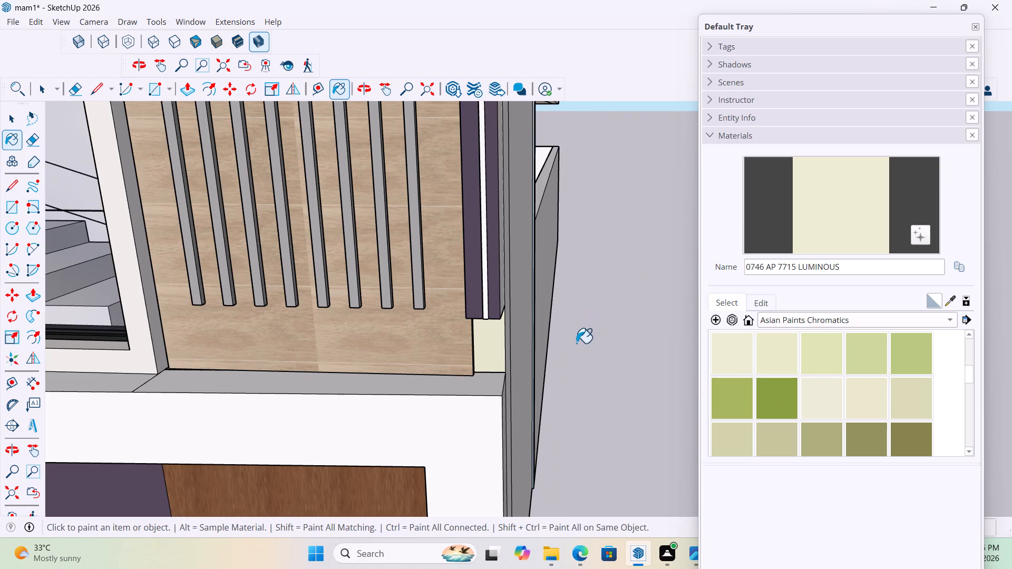
key("space")
left_click(576, 343)
scroll(491, 310, "up", 3)
middle_click_drag(489, 277, 467, 163)
scroll(484, 299, "up", 3)
left_click(484, 299)
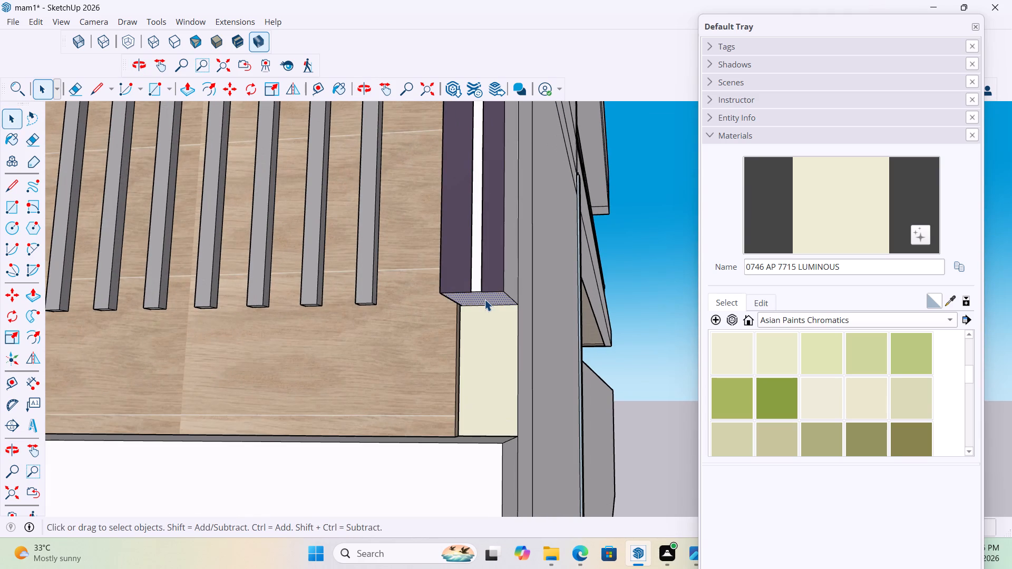
key("p")
scroll(480, 295, "up", 3)
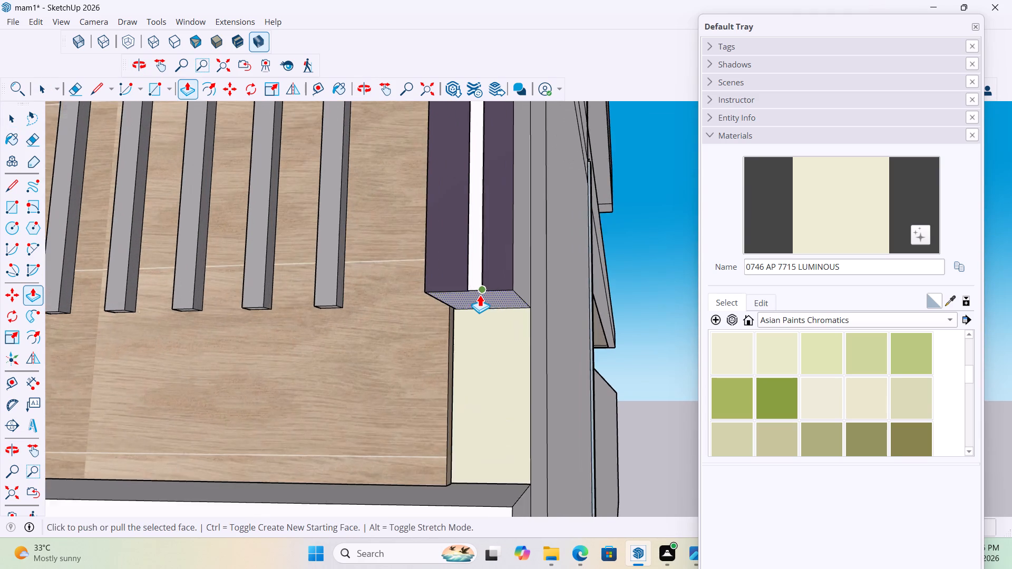
scroll(480, 295, "up", 3)
left_click(480, 295)
scroll(484, 335, "down", 8)
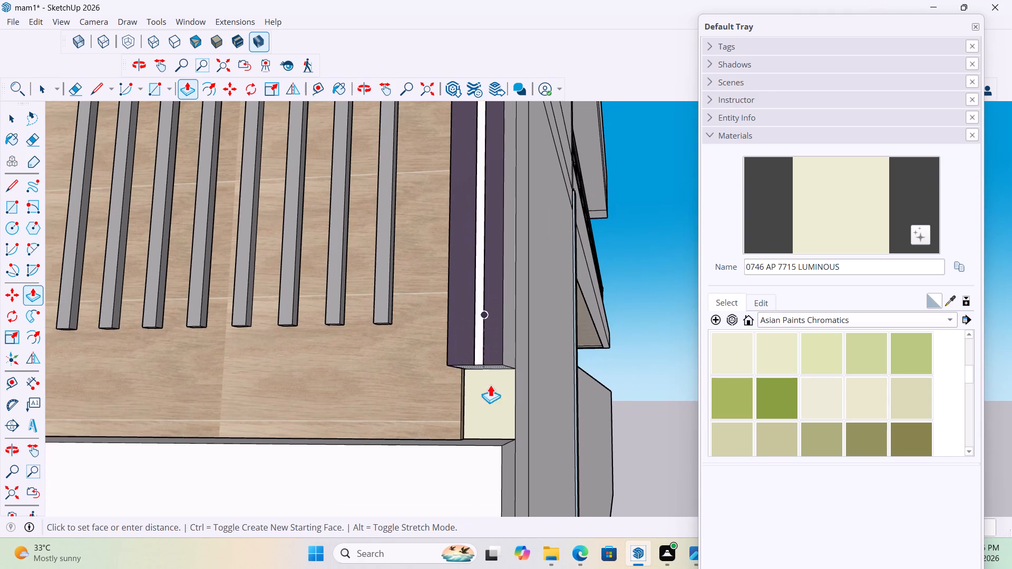
left_click(499, 447)
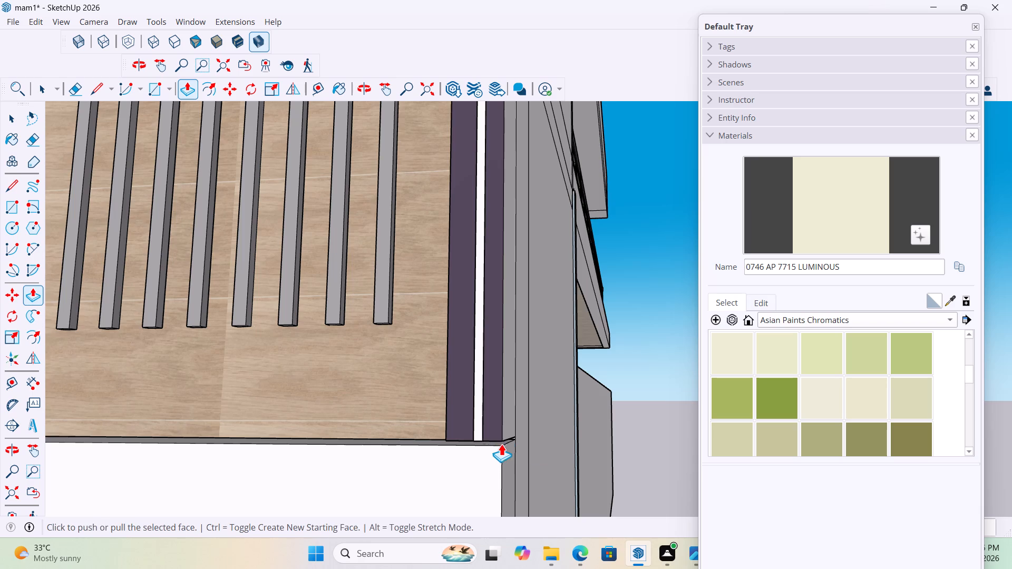
scroll(504, 434, "down", 13)
key("space")
left_click(609, 329)
Examine the whole house front from a distance and the upper stair tower from the side.
scroll(589, 329, "down", 4)
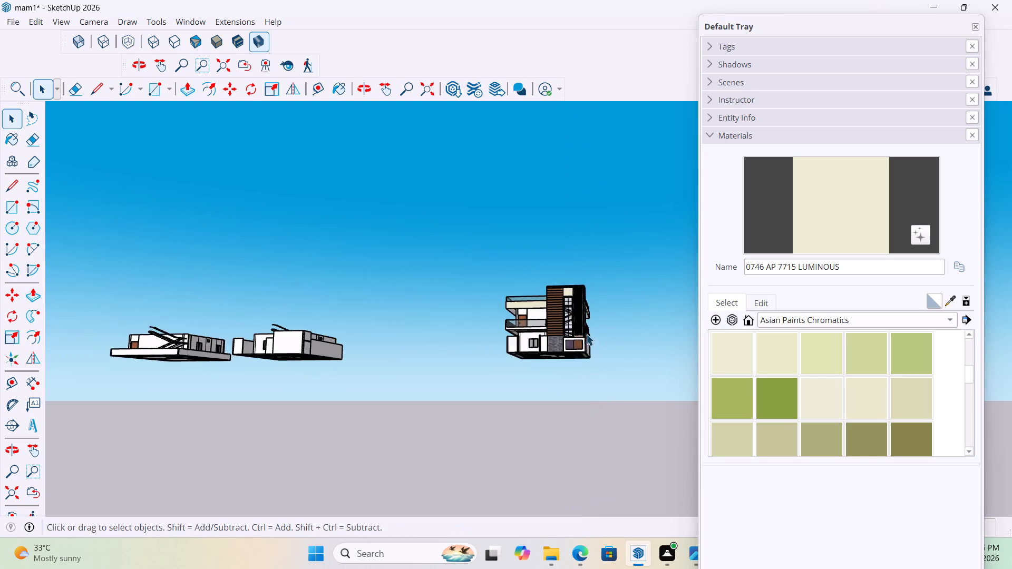
middle_click_drag(587, 327, 607, 377)
scroll(590, 329, "up", 8)
scroll(577, 289, "down", 4)
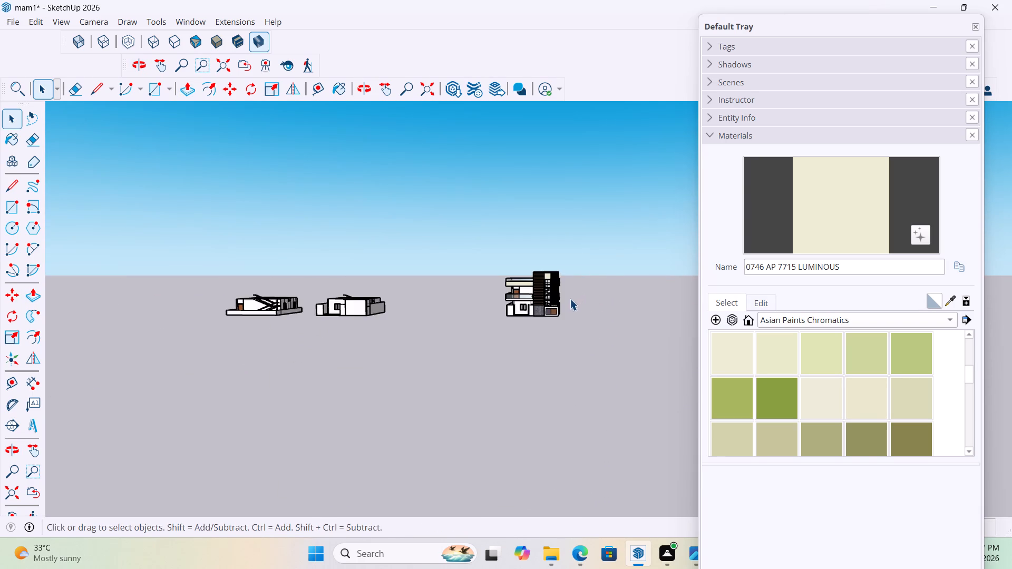
middle_click_drag(570, 300, 608, 360)
scroll(572, 301, "up", 18)
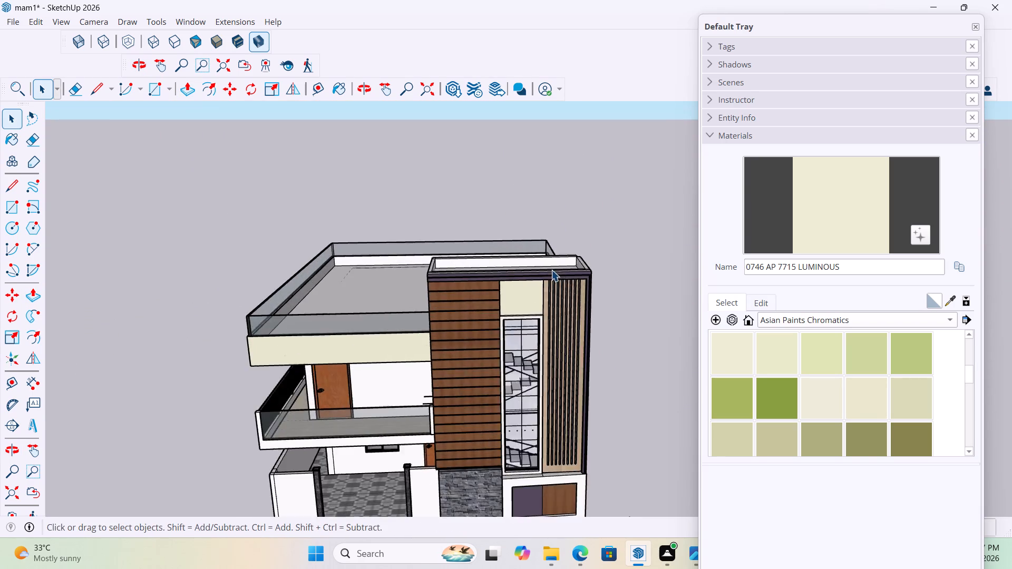
scroll(551, 270, "up", 4)
middle_click_drag(553, 300, 492, 277)
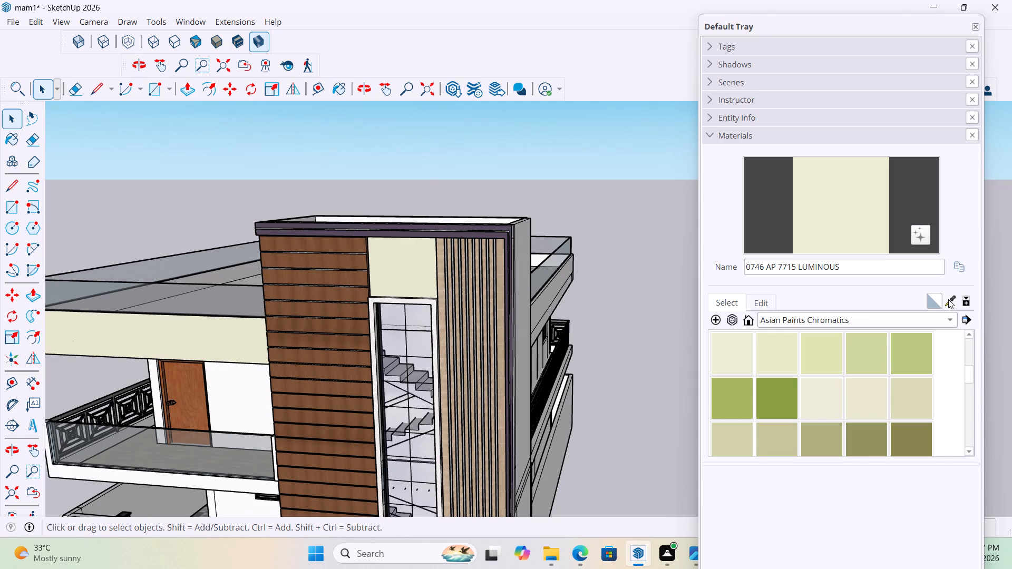
scroll(524, 286, "down", 3)
scroll(384, 342, "up", 3)
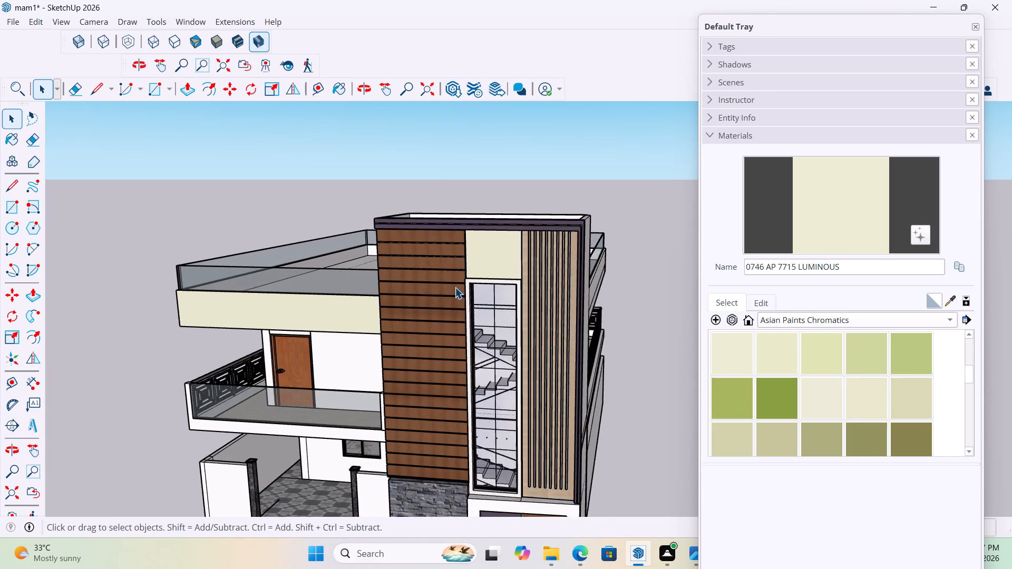
scroll(494, 268, "up", 3)
scroll(553, 233, "down", 4)
scroll(595, 248, "down", 4)
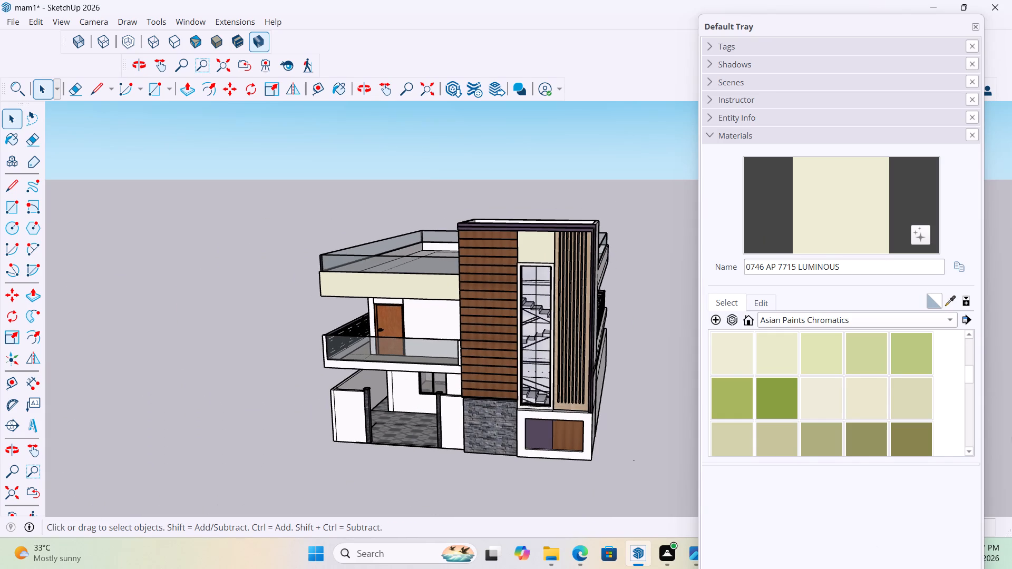
Paint the first-floor balcony's front and long side slab bands with 0746 AP 7715 LUMINOUS.
left_click(852, 216)
scroll(380, 360, "up", 12)
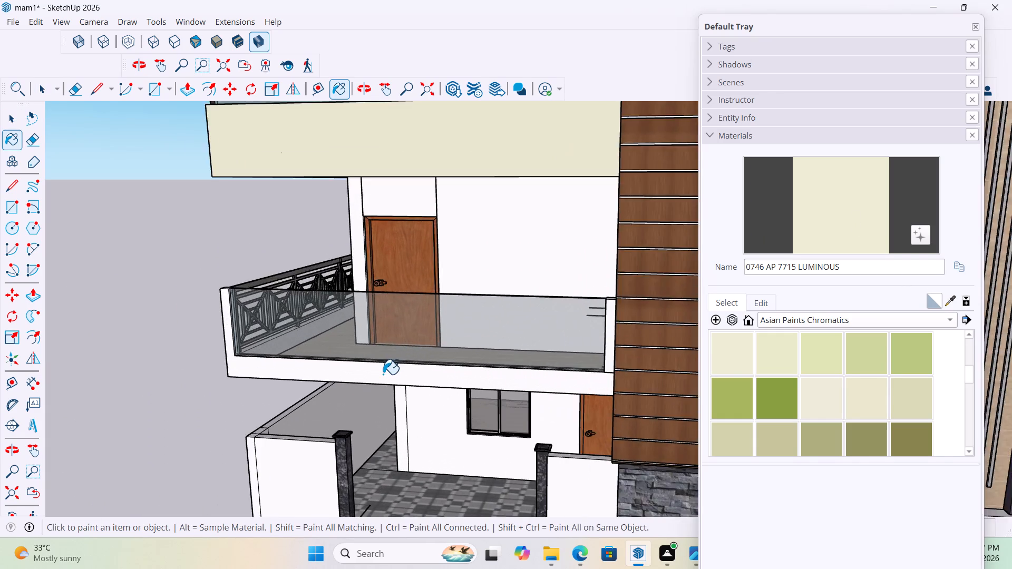
scroll(383, 374, "up", 2)
left_click(379, 380)
scroll(377, 380, "down", 4)
middle_click_drag(392, 380, 649, 377)
scroll(649, 377, "up", 1)
left_click(615, 384)
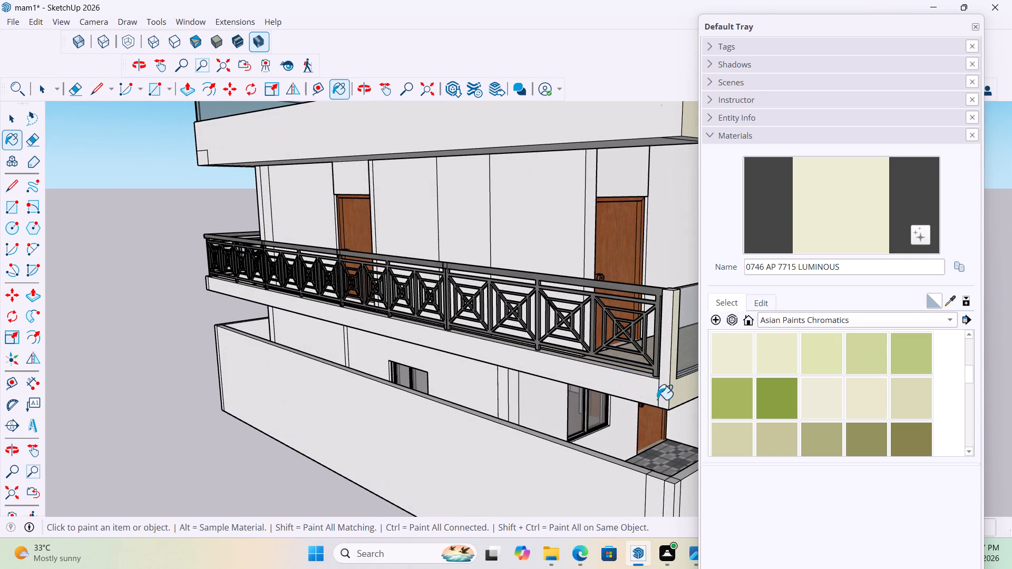
Delete the vertical edge separating the white corner strip from the painted side band of the balcony.
scroll(672, 396, "up", 6)
key("space")
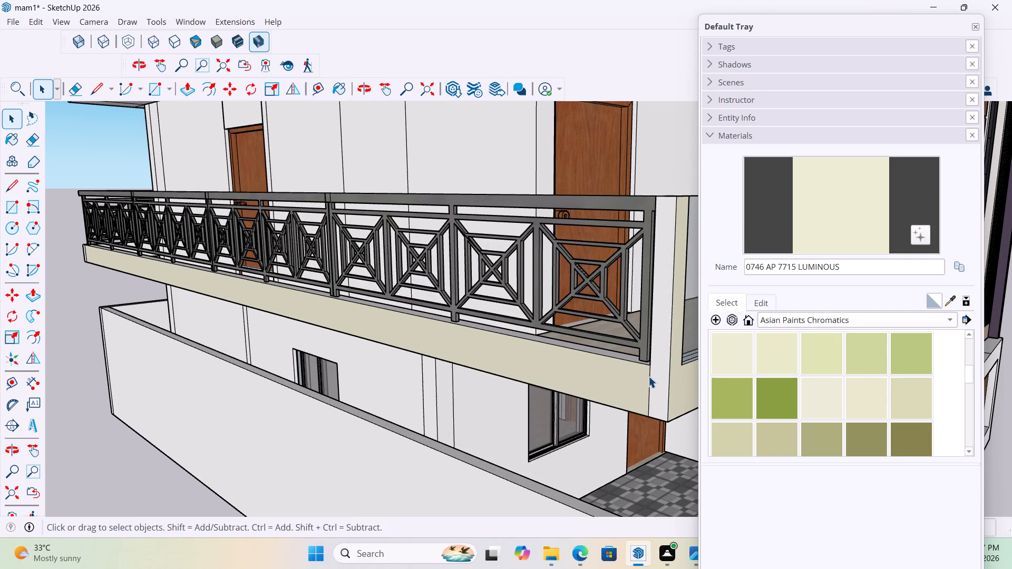
left_click(648, 376)
key("Delete")
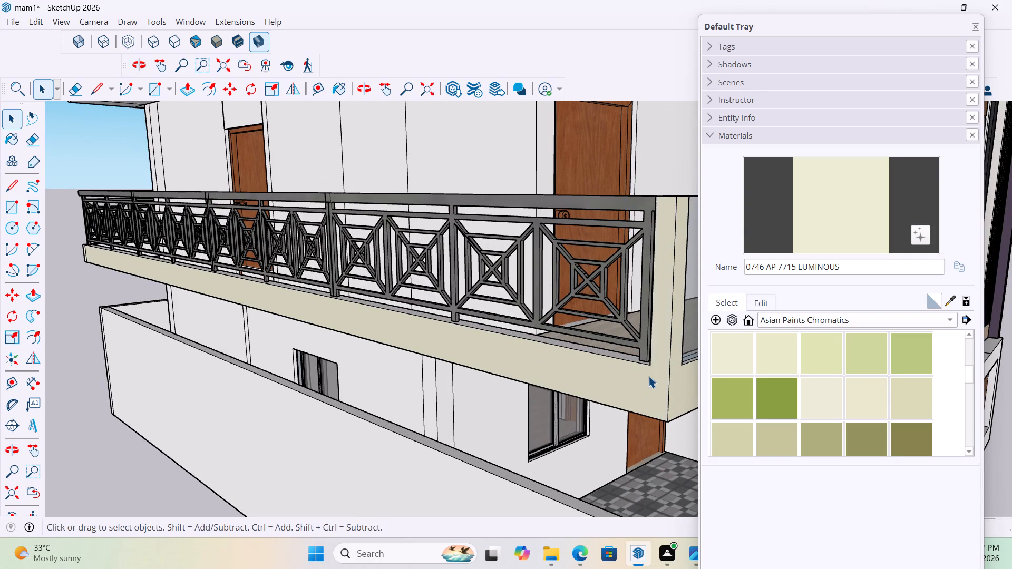
Paint the long side face of the roof parapet band with 0746 AP 7715 LUMINOUS.
scroll(647, 367, "down", 4)
middle_click_drag(649, 357, 515, 358)
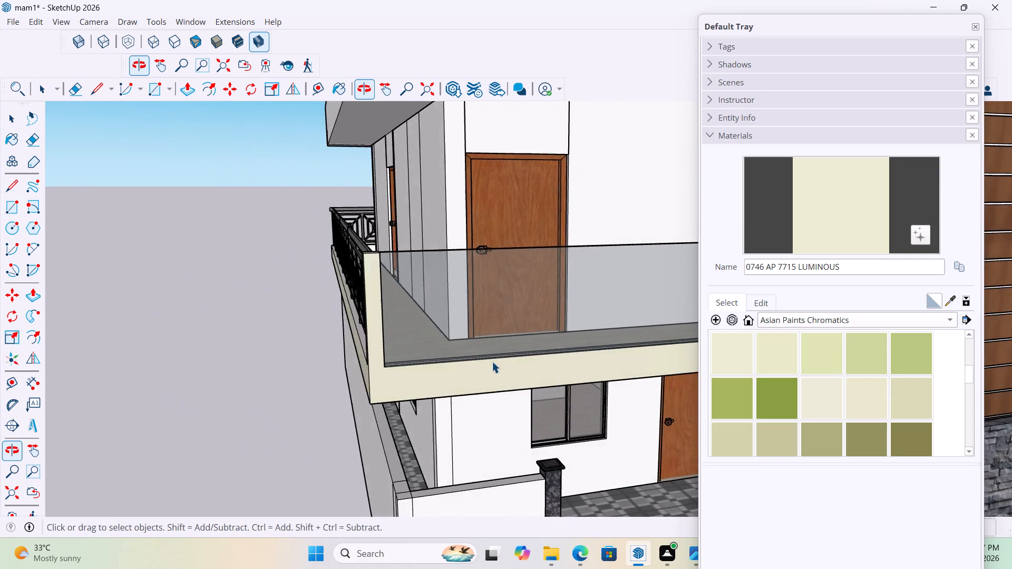
scroll(491, 360, "down", 9)
left_click(836, 225)
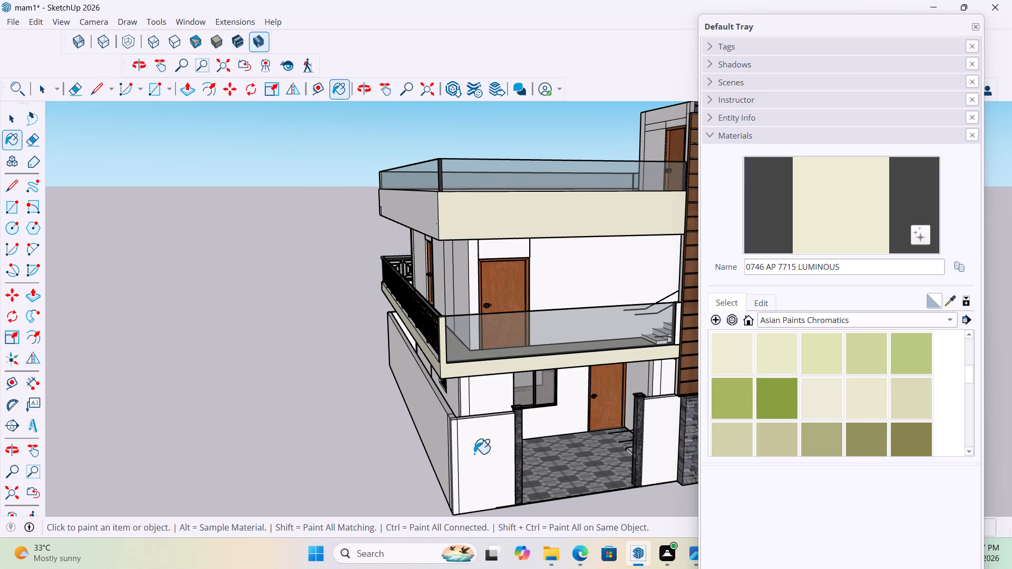
scroll(481, 469, "up", 3)
scroll(455, 435, "down", 4)
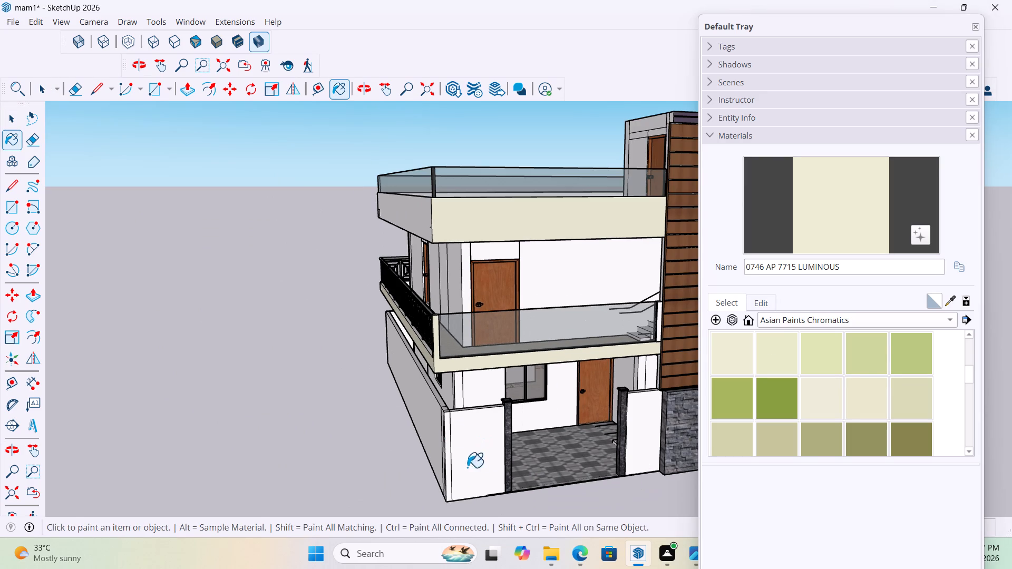
scroll(469, 339, "down", 4)
middle_click_drag(472, 315, 593, 350)
scroll(494, 315, "down", 1)
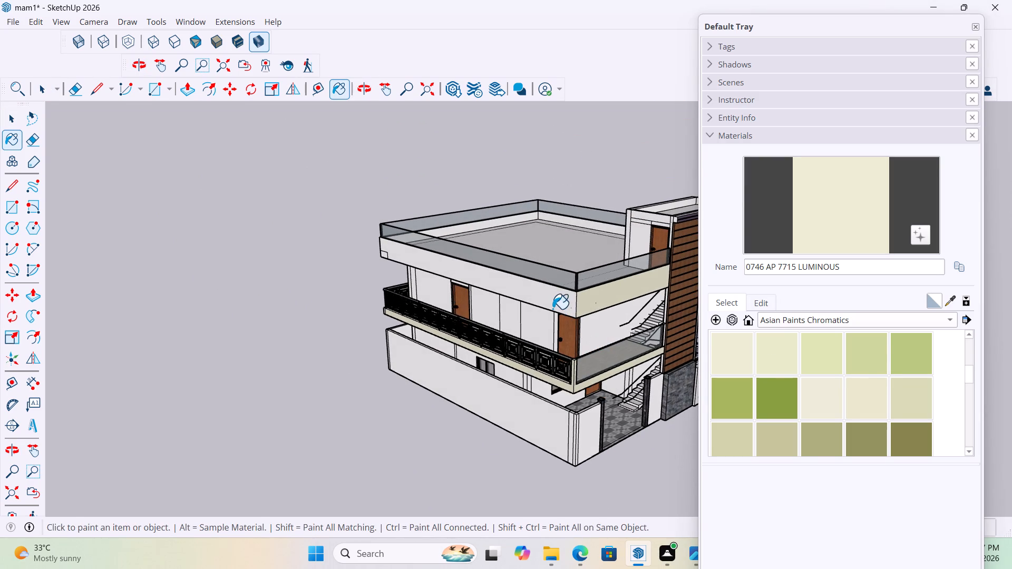
left_click(552, 303)
Delete the two edges outlining the small white rectangle at the far lower corner of the side parapet band.
scroll(410, 273, "up", 9)
key("space")
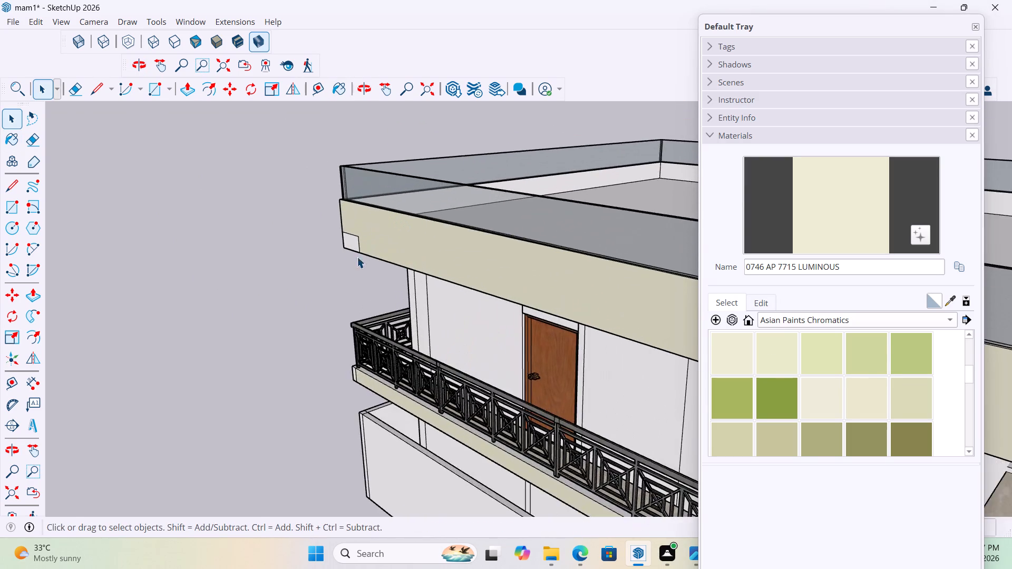
scroll(334, 256, "up", 6)
scroll(336, 257, "down", 3)
scroll(376, 289, "down", 3)
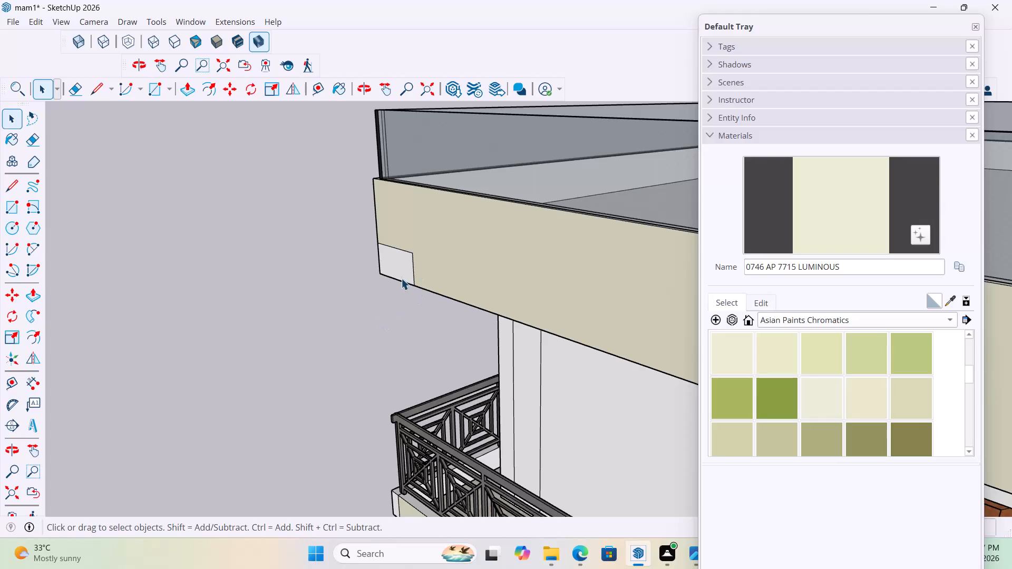
left_click(403, 281)
key("Delete")
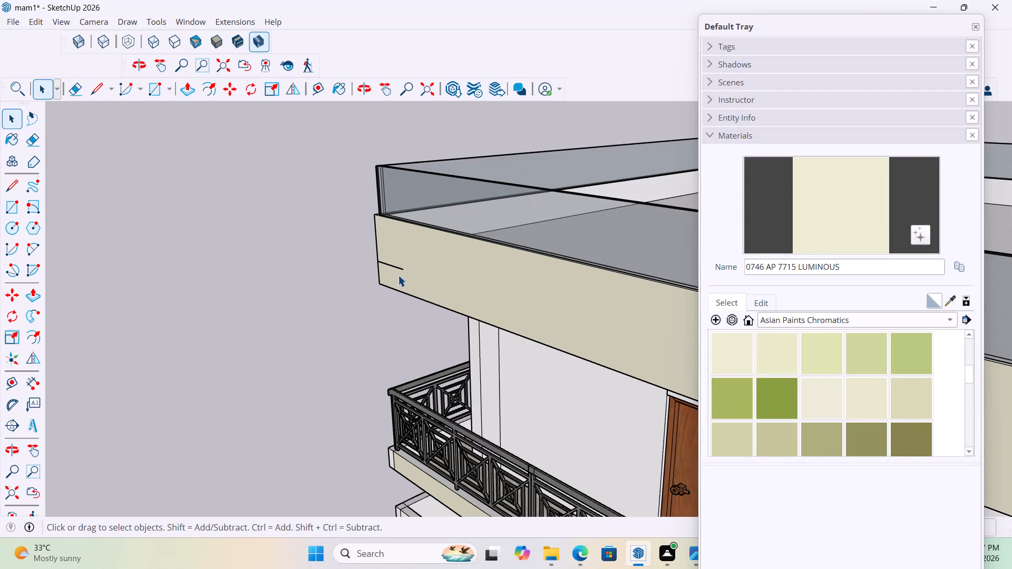
left_click(396, 268)
key("Delete")
Examine the house front, the painted parapet and balcony bands, and the side compound wall.
scroll(366, 268, "down", 10)
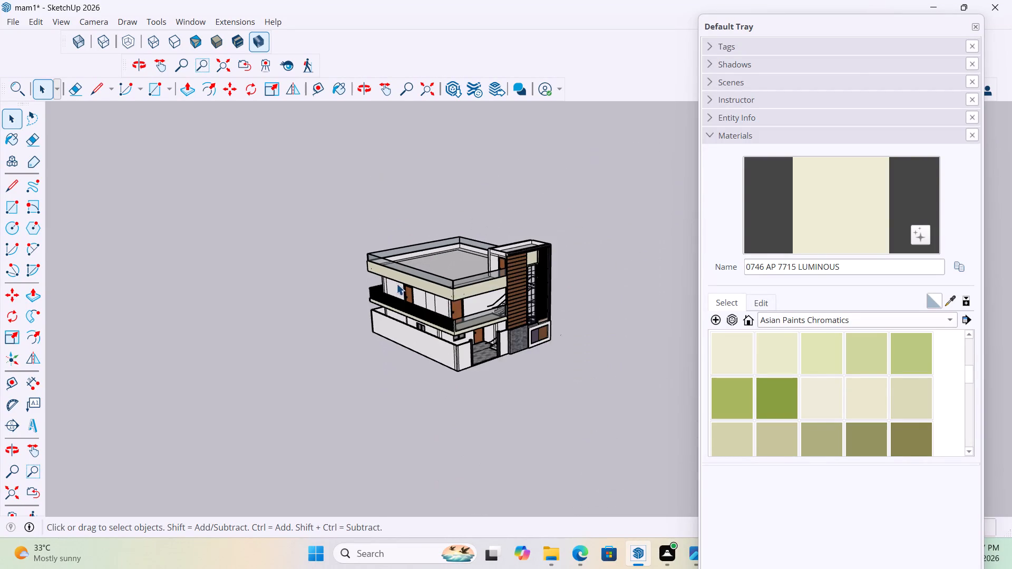
scroll(491, 329, "up", 14)
scroll(443, 263, "down", 5)
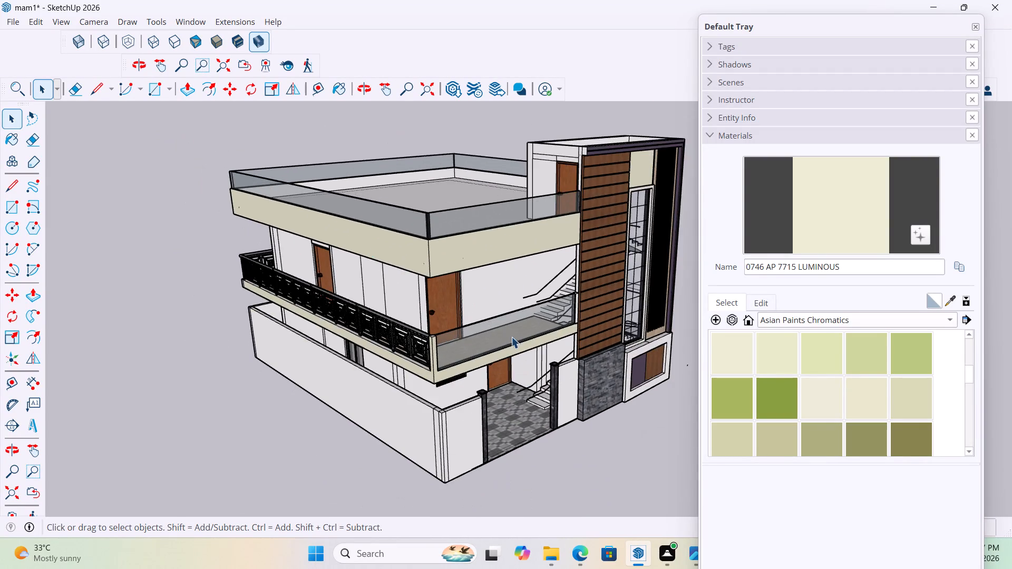
middle_click_drag(511, 337, 410, 306)
left_click(851, 209)
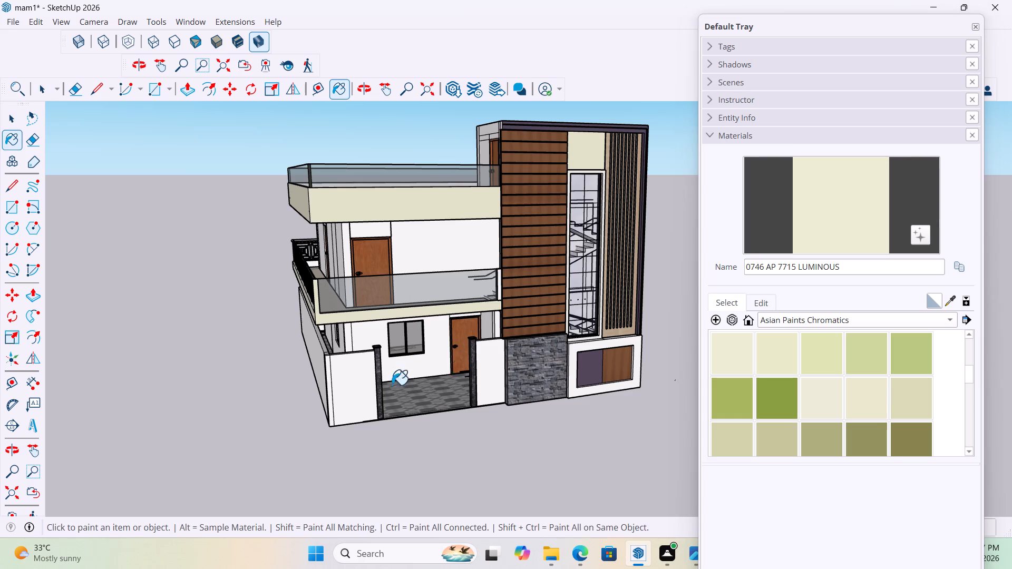
scroll(331, 398, "up", 3)
scroll(482, 355, "down", 3)
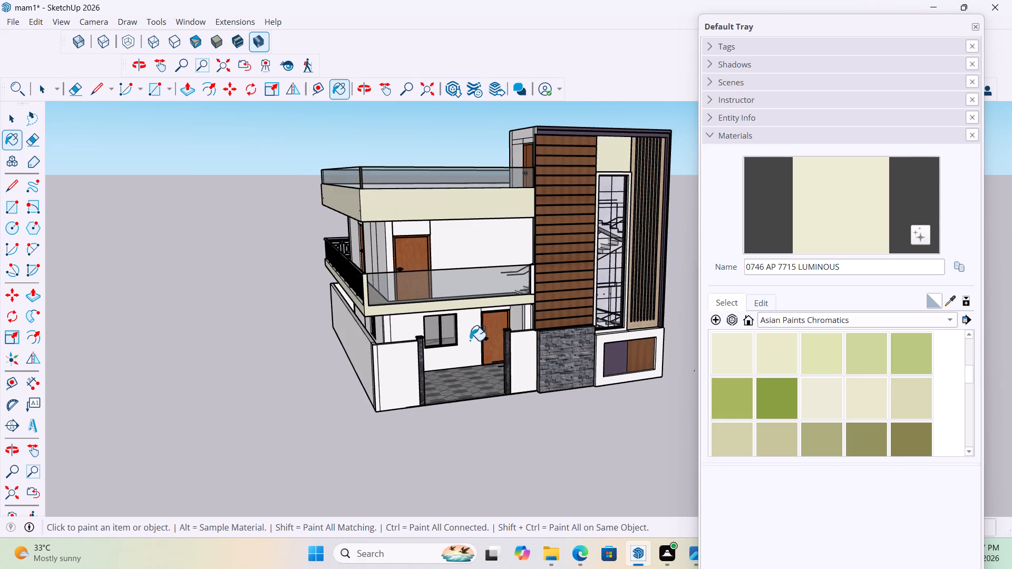
middle_click_drag(472, 340, 587, 332)
scroll(500, 362, "up", 6)
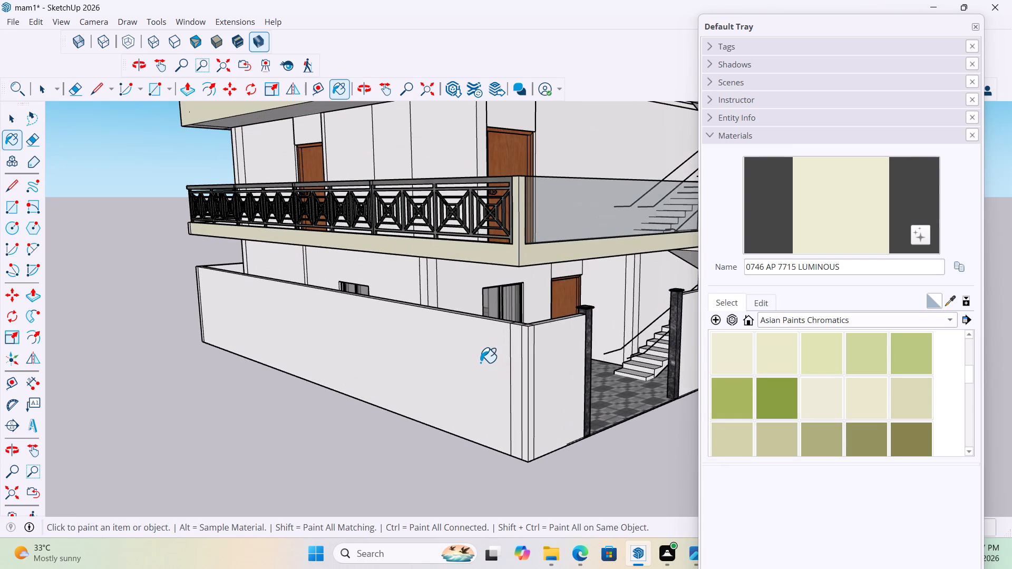
scroll(473, 370, "down", 4)
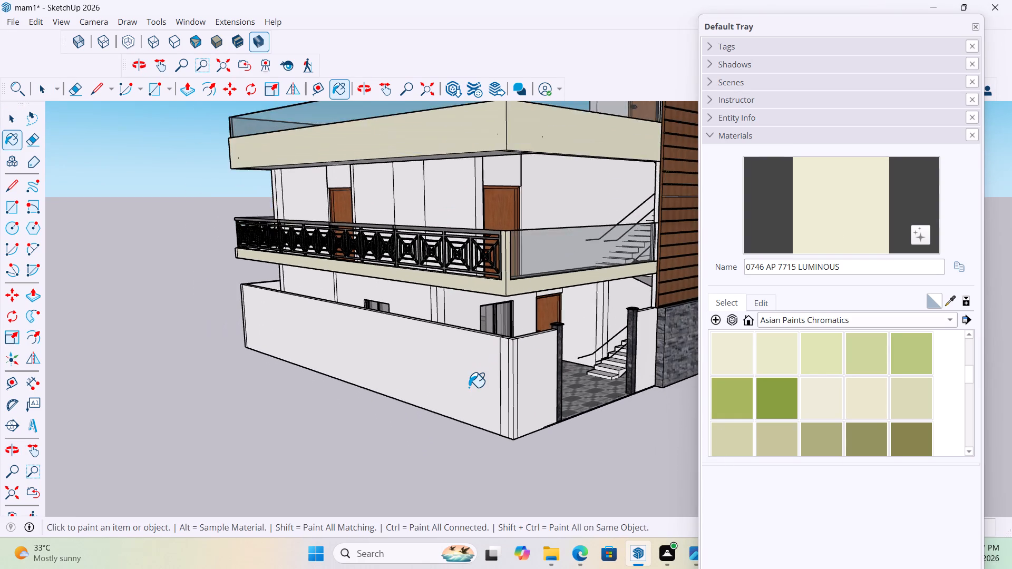
scroll(471, 388, "down", 3)
middle_click_drag(549, 394, 340, 423)
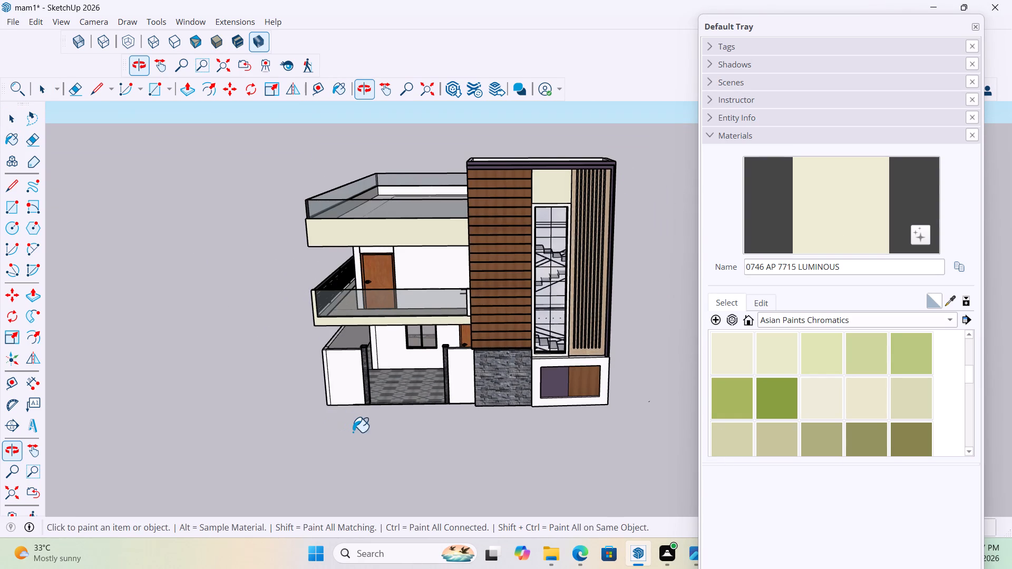
Examine the ground-floor front around the stone cladding and the recessed purple and wood panel in the stair tower base.
scroll(545, 288, "up", 3)
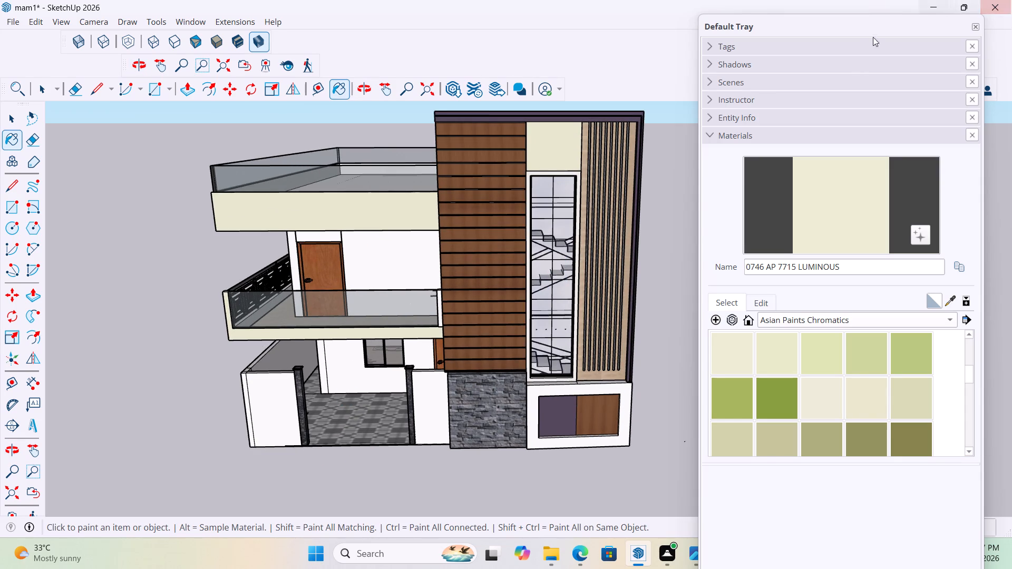
scroll(435, 435, "up", 5)
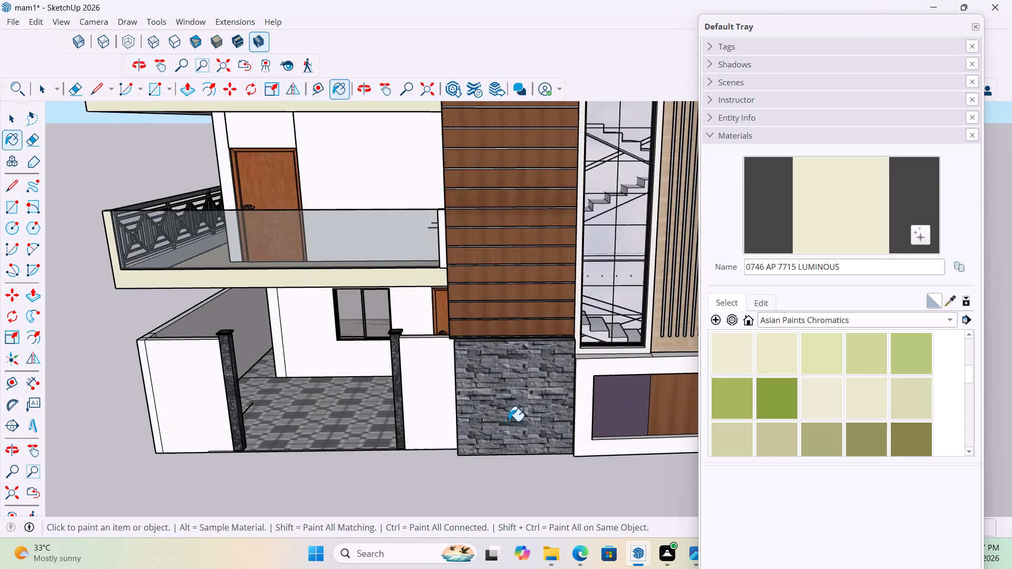
scroll(508, 421, "up", 5)
middle_click_drag(553, 345, 651, 322)
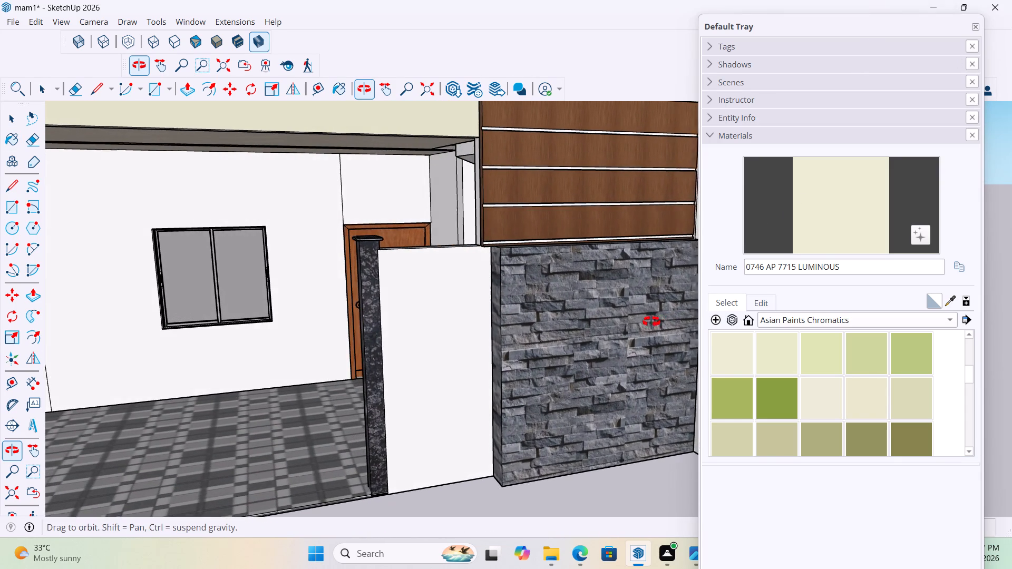
middle_click_drag(651, 322, 652, 322)
scroll(585, 367, "up", 2)
middle_click_drag(570, 359, 325, 330)
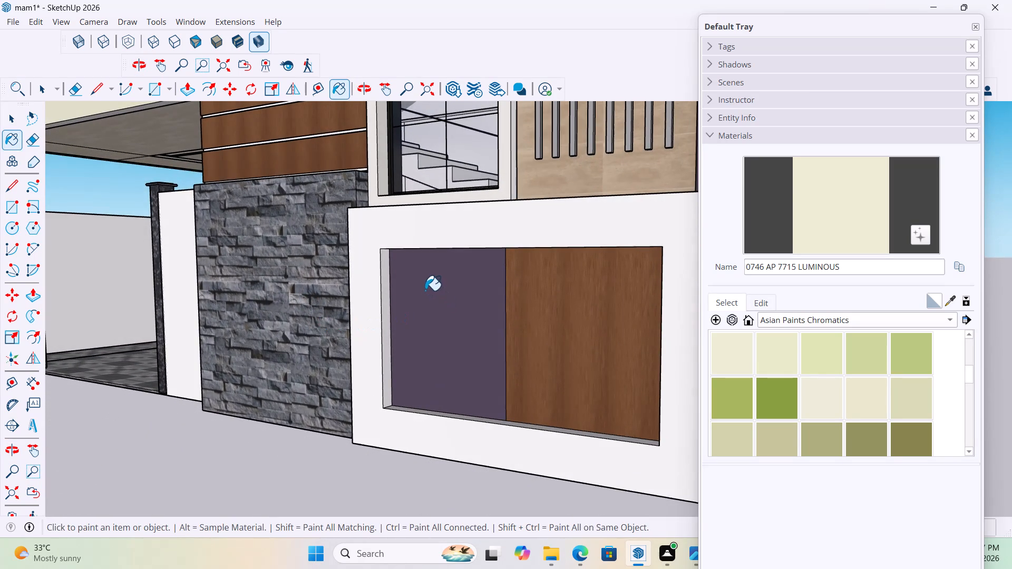
scroll(424, 289, "down", 8)
scroll(437, 310, "up", 7)
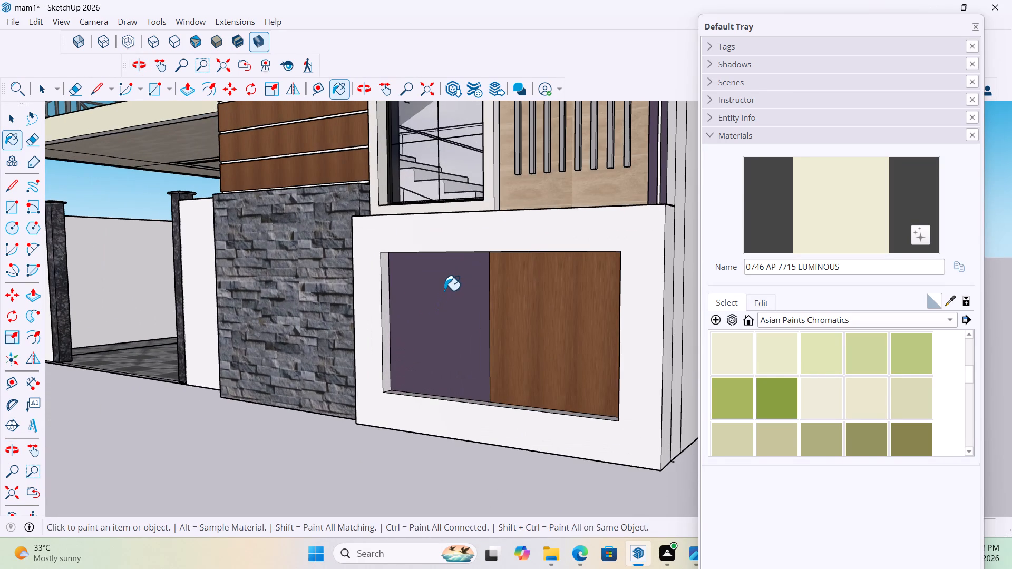
scroll(562, 387, "up", 2)
scroll(493, 420, "down", 4)
middle_click_drag(481, 261, 453, 170)
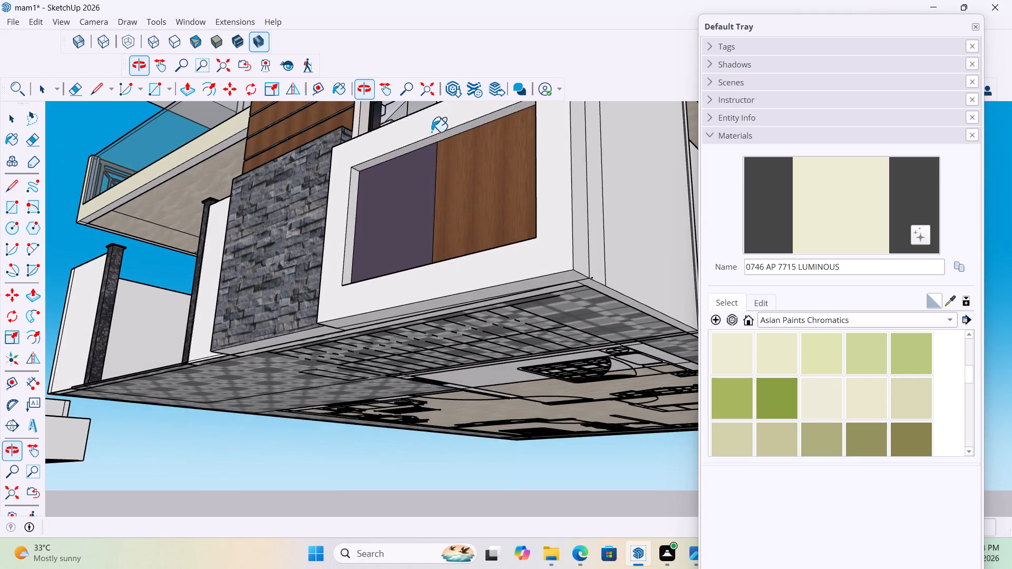
scroll(439, 141, "up", 5)
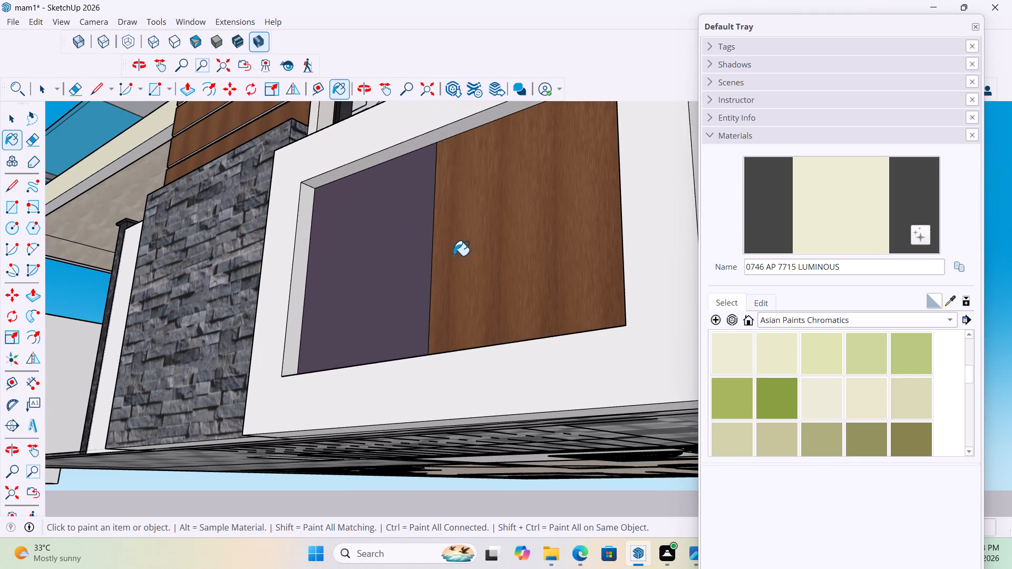
scroll(453, 256, "down", 3)
middle_click_drag(462, 258, 536, 377)
scroll(516, 377, "down", 14)
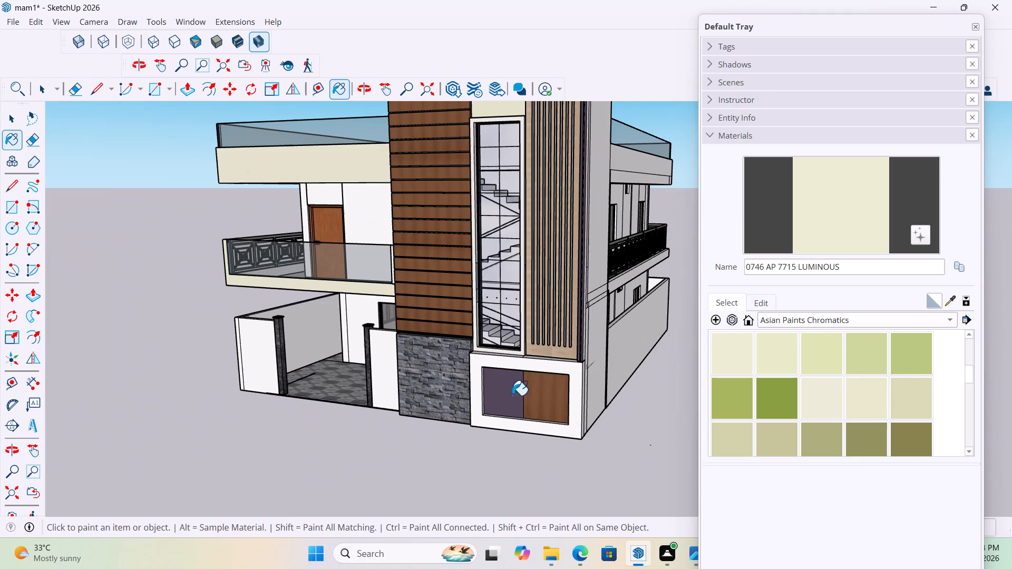
Return to the Select tool and close the Default Tray, with the whole house in view from the compound wall corner.
middle_click_drag(486, 280, 585, 299)
scroll(444, 366, "down", 8)
middle_click_drag(494, 349, 726, 359)
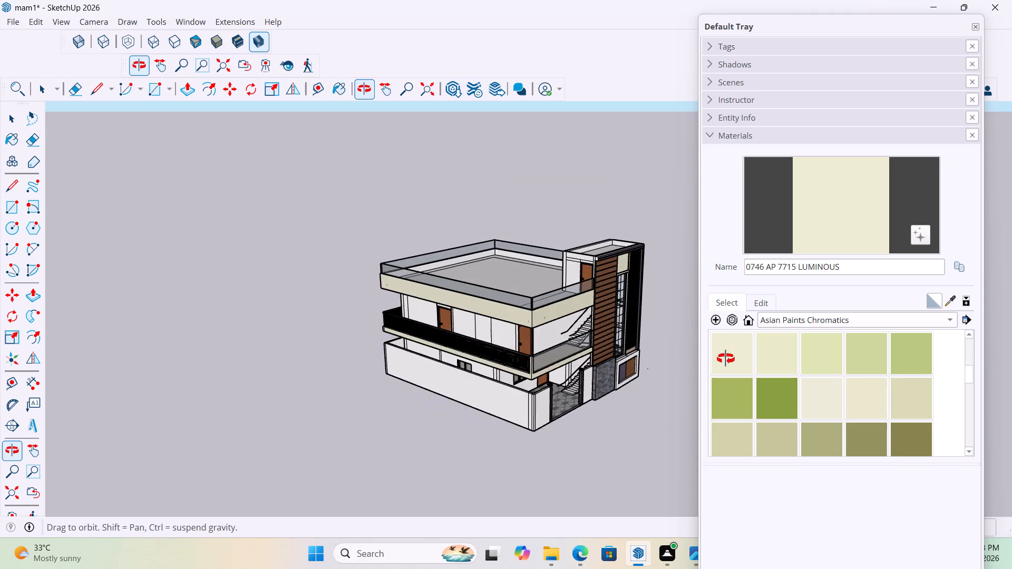
middle_click_drag(726, 359, 737, 356)
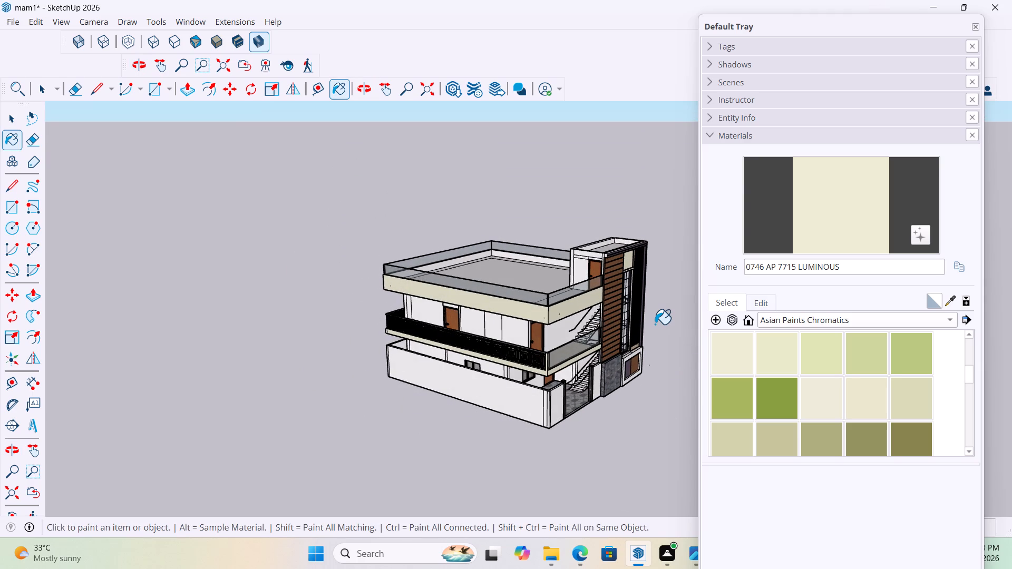
key("space")
key("space")
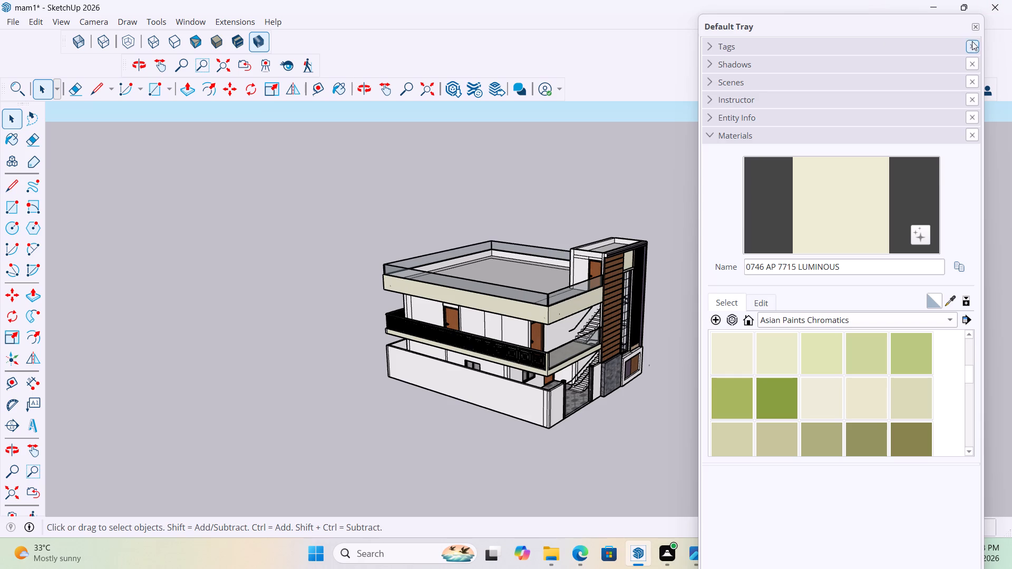
left_click(975, 26)
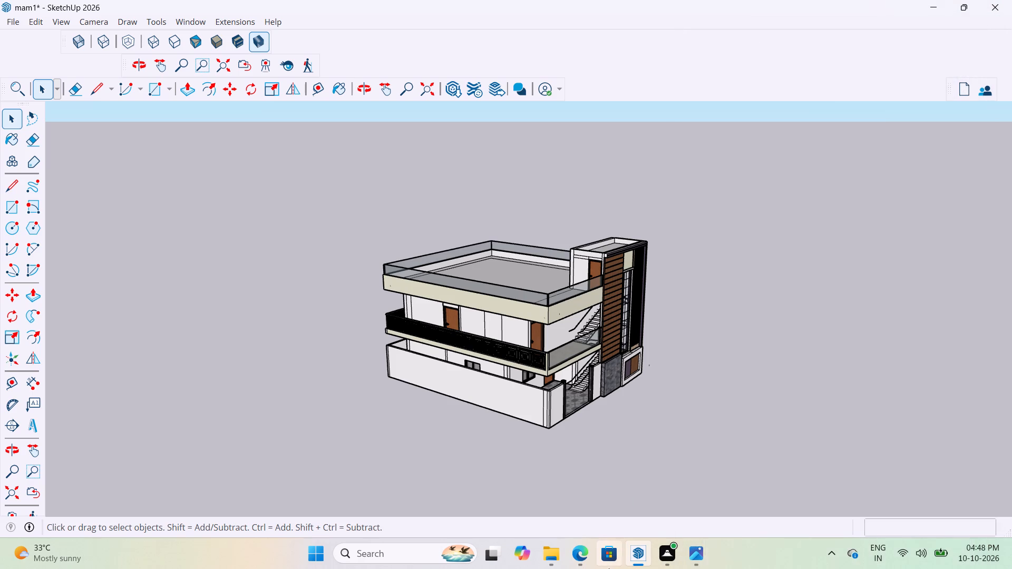
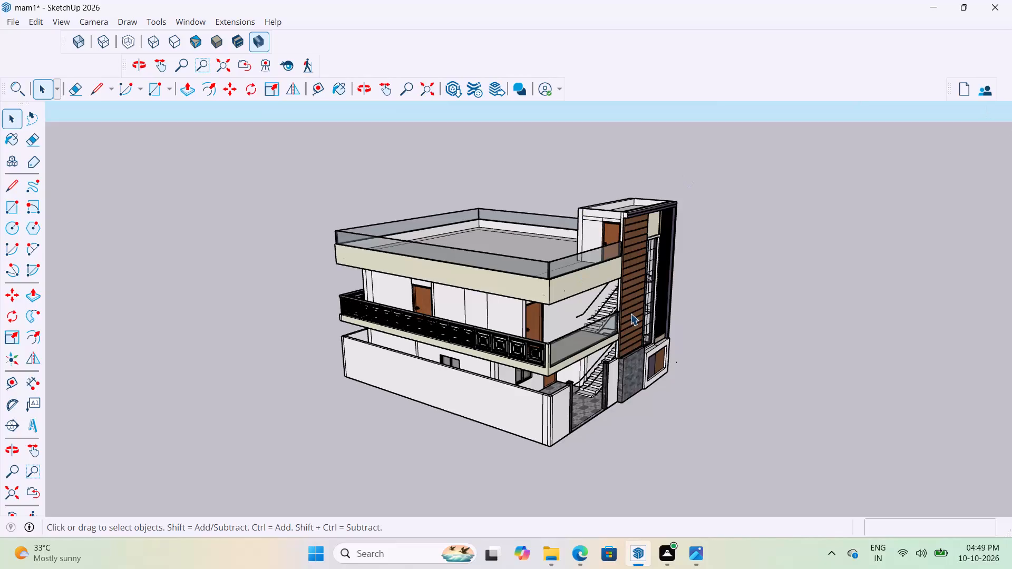
Delete the short vertical edge near the rear corner of the balcony band, beside the already cream-painted side.
scroll(630, 313, "up", 4)
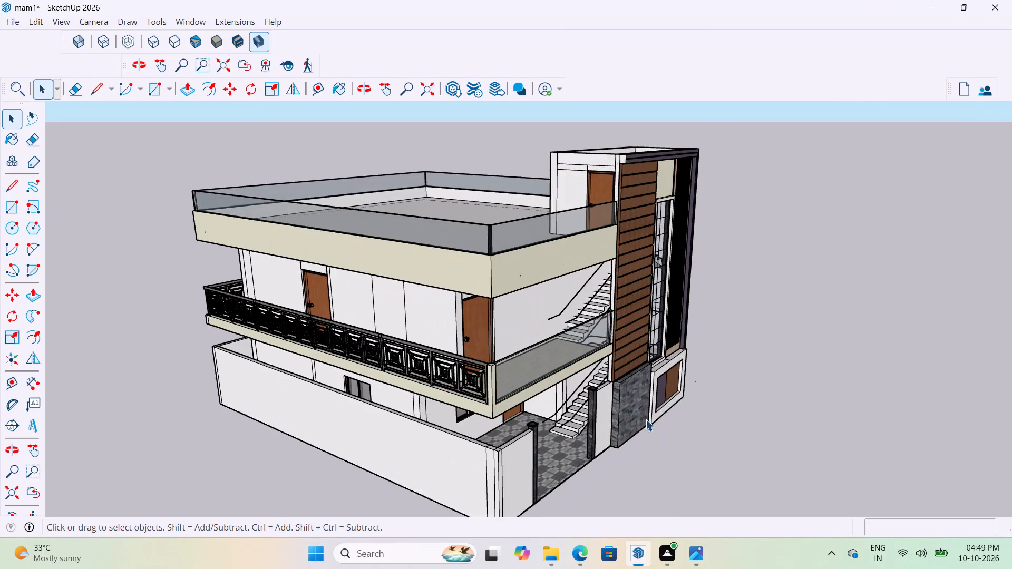
scroll(646, 419, "up", 3)
scroll(817, 430, "down", 7)
middle_click_drag(799, 430, 664, 421)
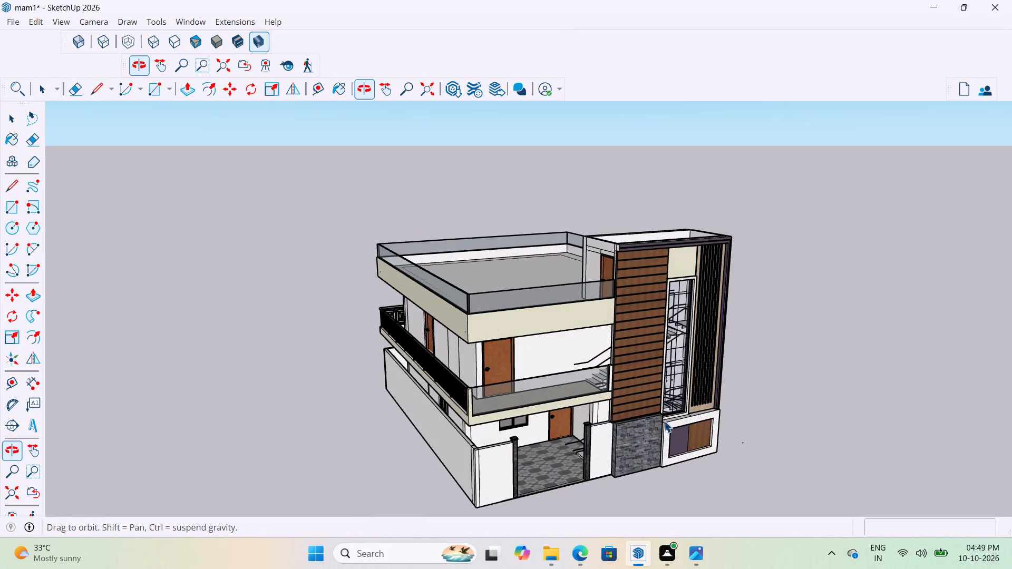
middle_click_drag(664, 421, 667, 421)
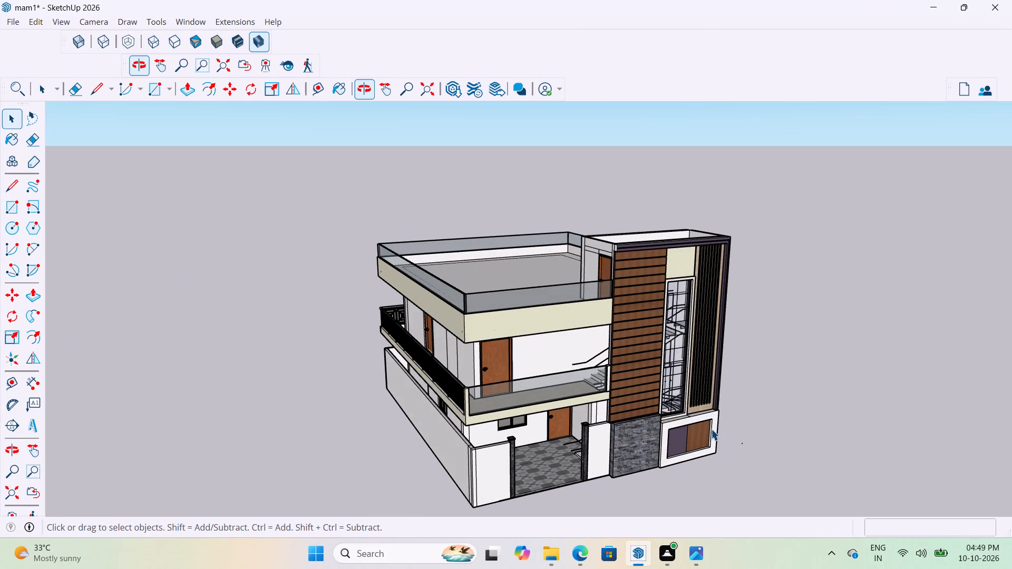
key("b")
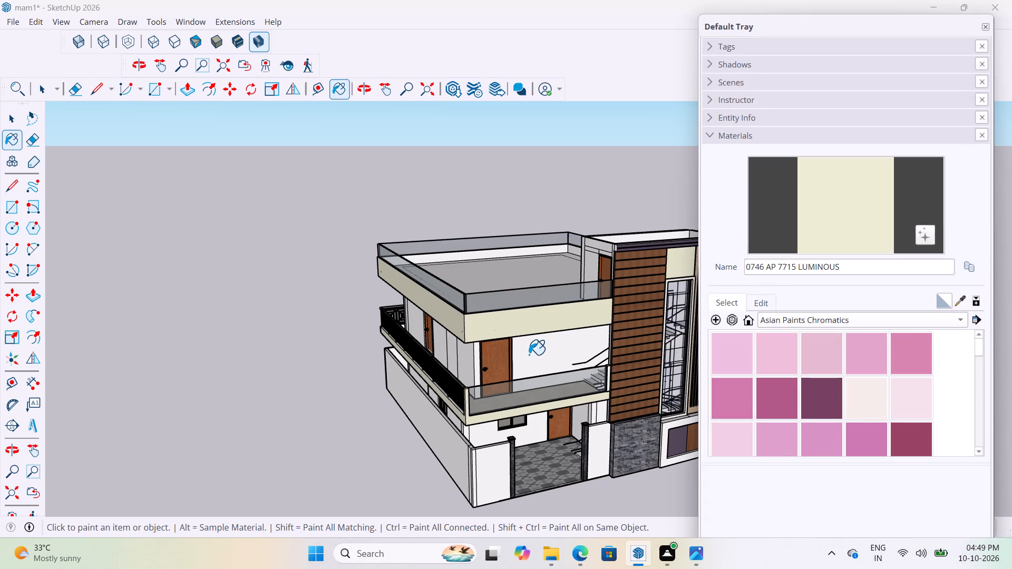
left_click(838, 203)
scroll(546, 484, "up", 5)
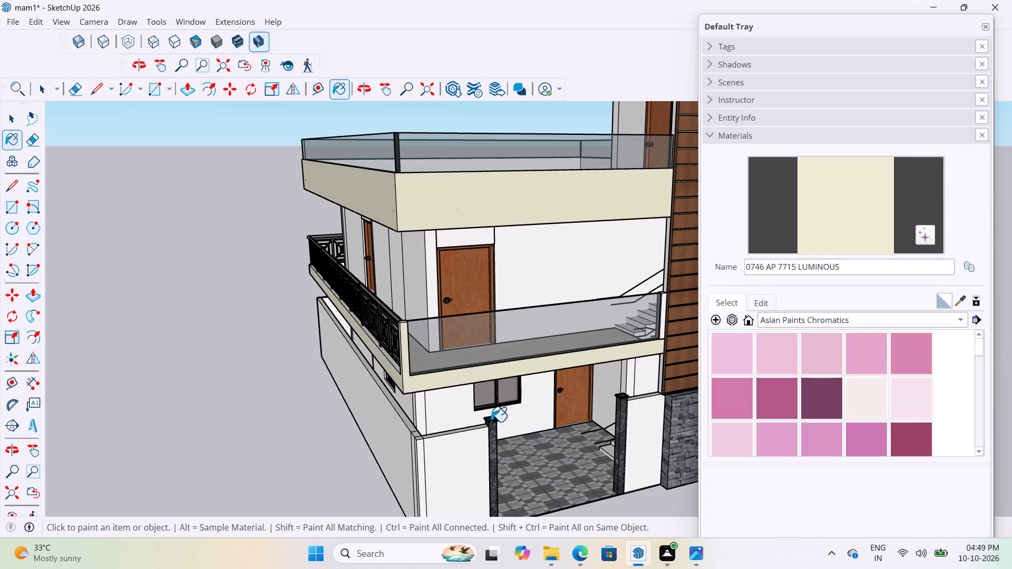
middle_click_drag(491, 421, 1011, 445)
scroll(595, 389, "up", 2)
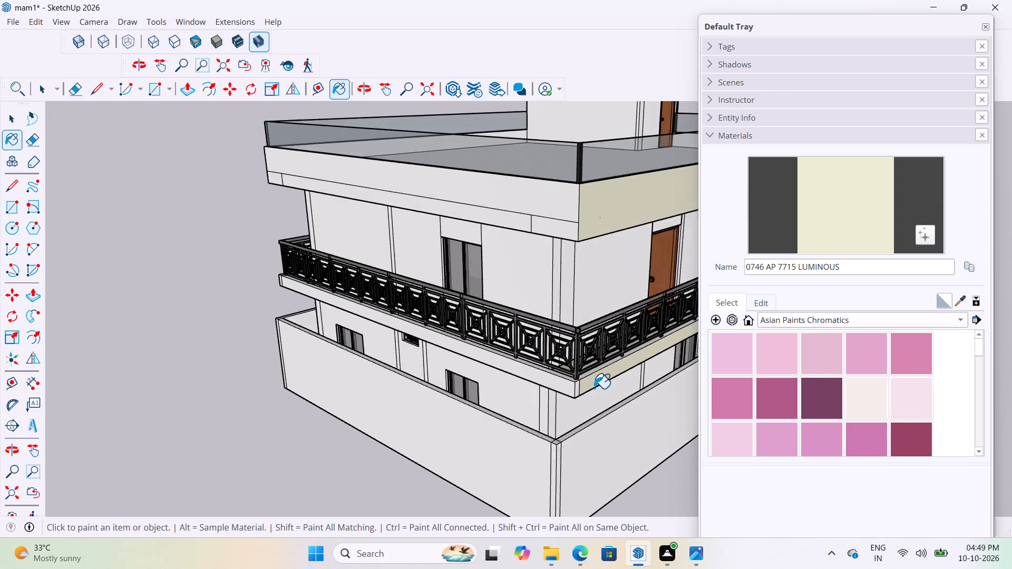
scroll(594, 388, "up", 9)
key("space")
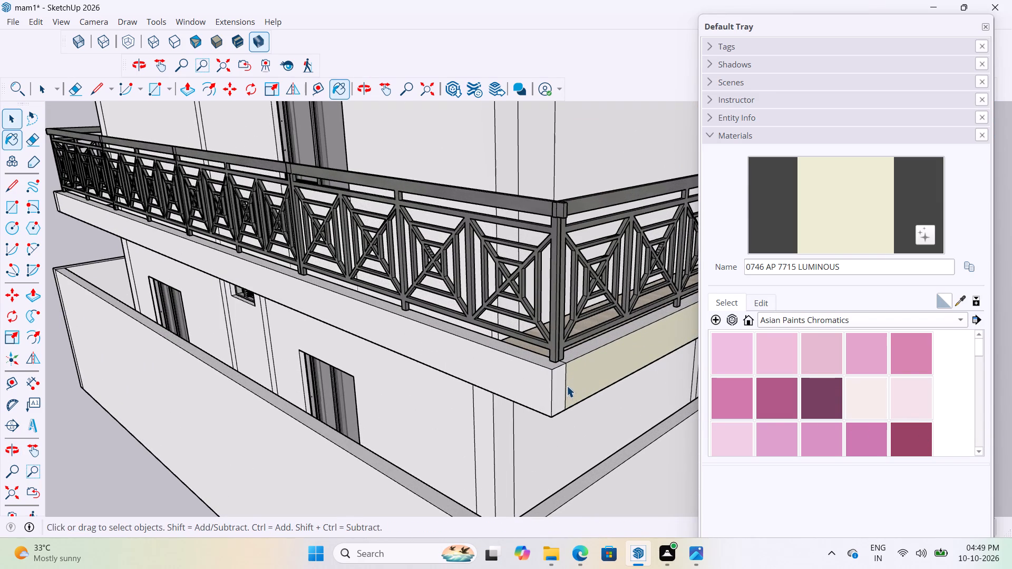
left_click(566, 382)
key("Delete")
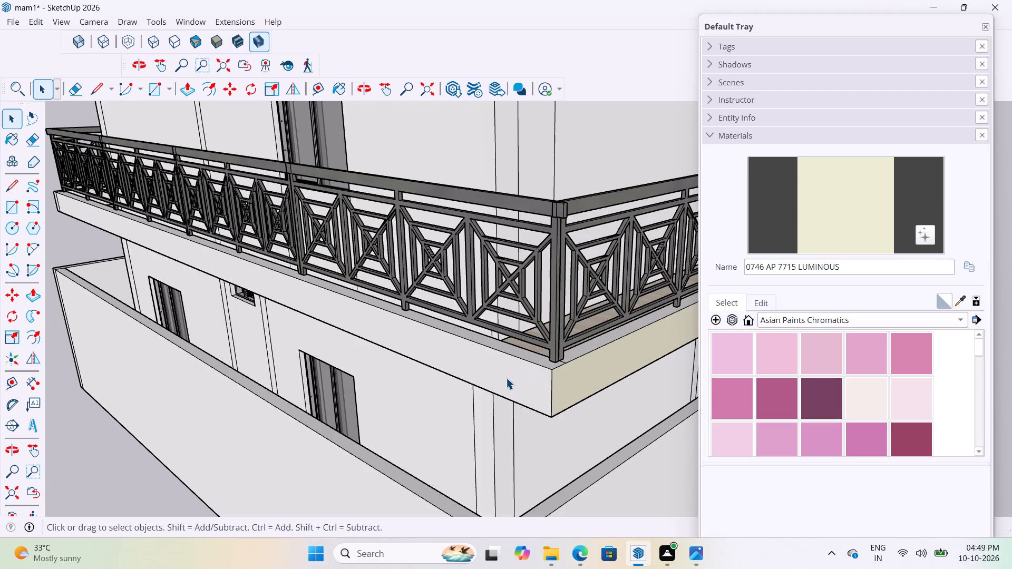
Paint the rear balcony band below the railing with 0746 AP 7715 LUMINOUS.
key("b")
left_click(533, 388)
Delete the short vertical edge at the far end of the rear balcony band, where it meets the other side.
scroll(516, 395, "down", 2)
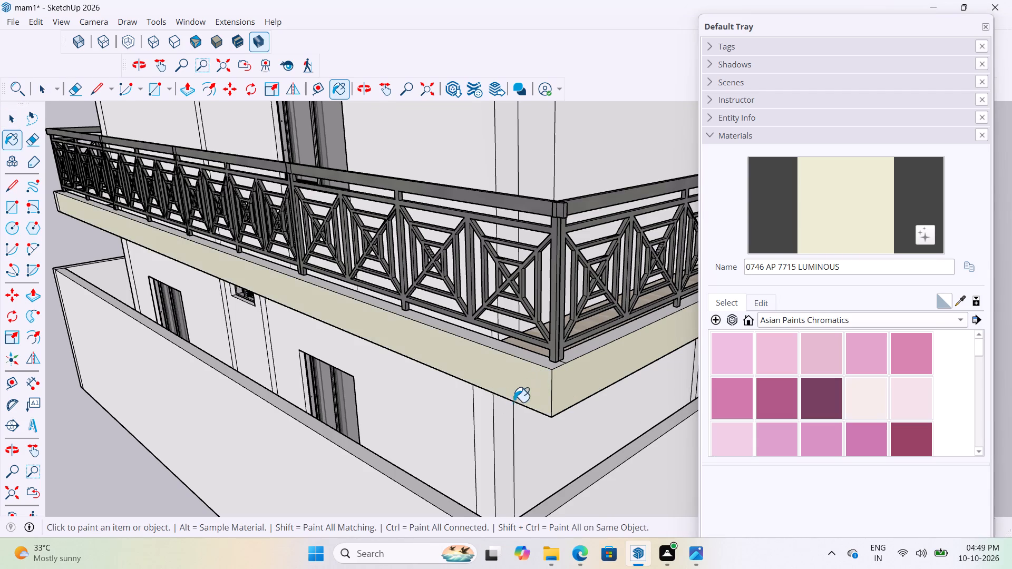
scroll(513, 402, "down", 10)
middle_click_drag(407, 365, 586, 376)
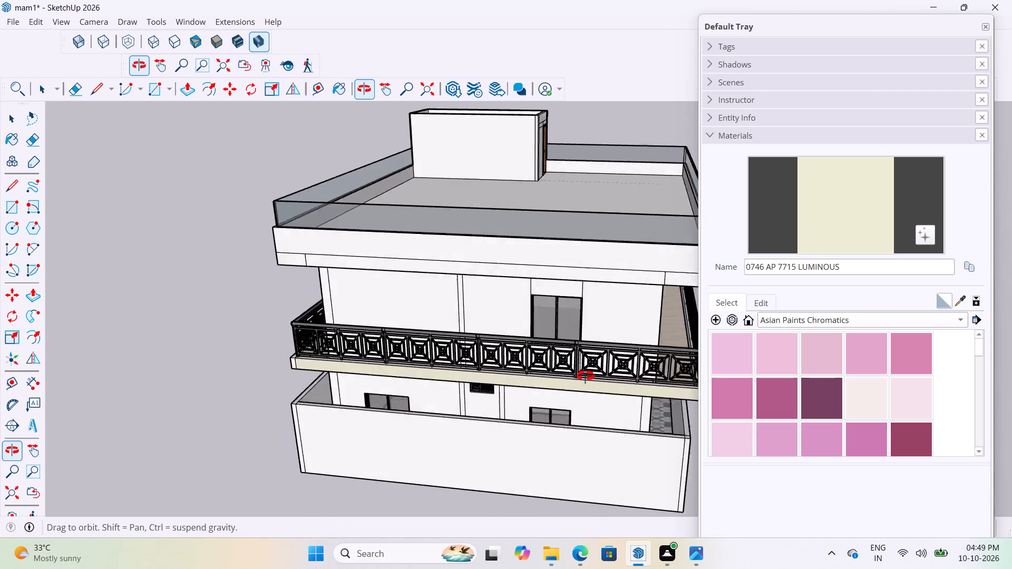
middle_click_drag(586, 376, 794, 372)
scroll(581, 391, "up", 4)
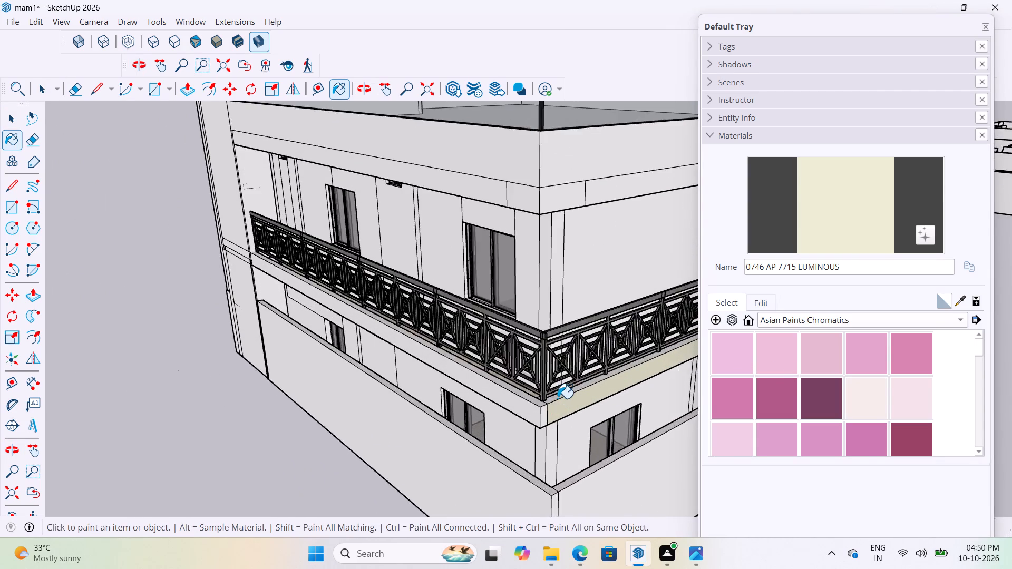
scroll(557, 398, "up", 9)
key("space")
left_click(534, 429)
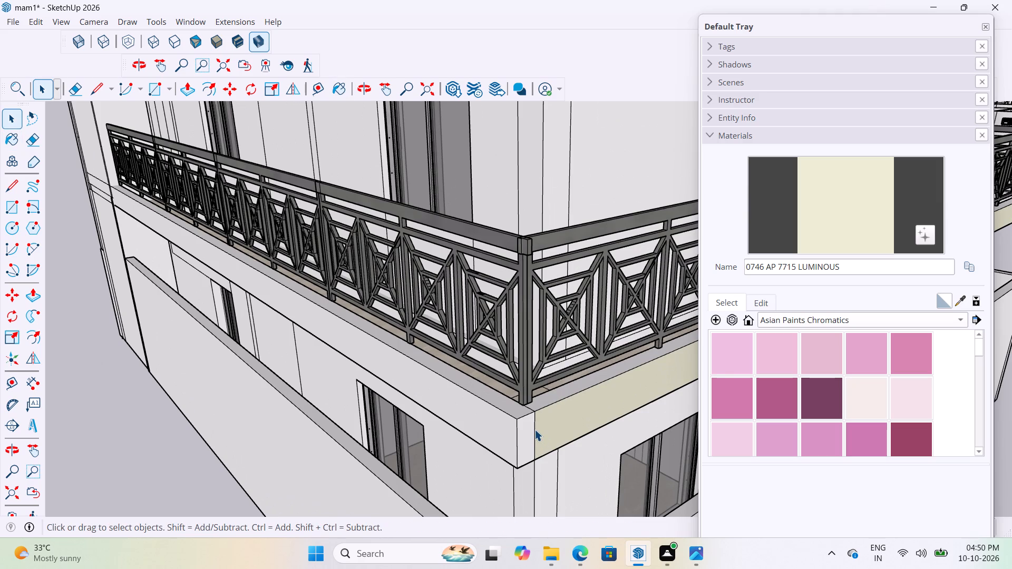
key("Delete")
Paint the remaining white balcony band around that corner with 0746 AP 7715 LUMINOUS.
left_click(815, 220)
scroll(512, 435, "up", 3)
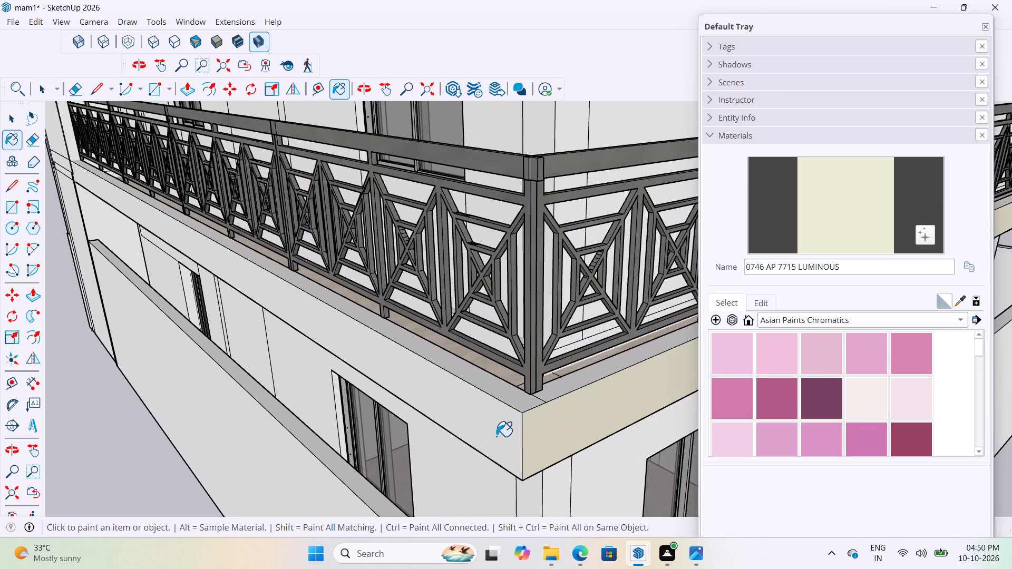
left_click(496, 436)
Browse the blue, teal and green shades in Asian Paints Chromatics, sampling 0408 AP 9659 Nightfall-N.
scroll(489, 473, "down", 4)
middle_click_drag(352, 374, 546, 368)
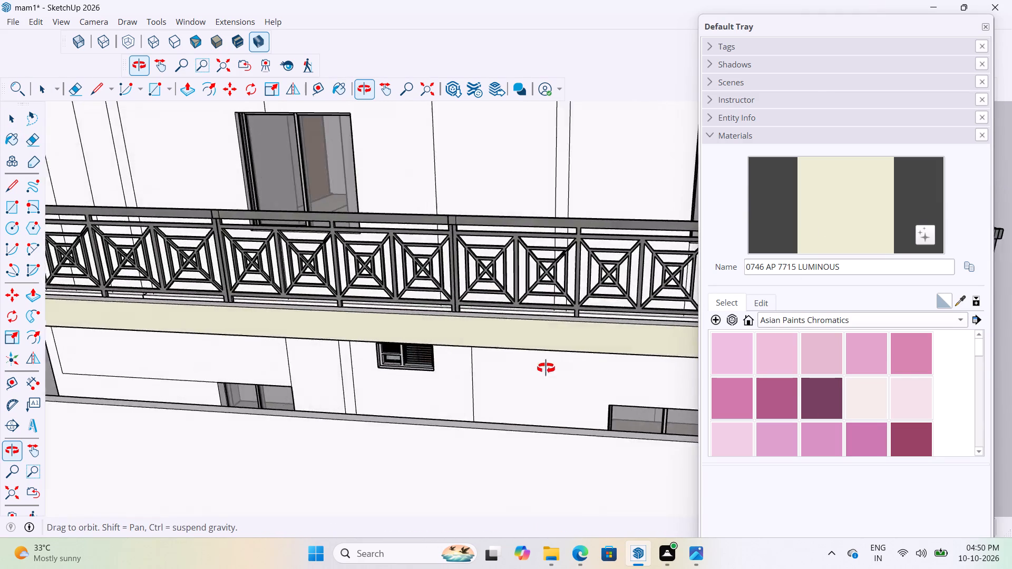
middle_click_drag(546, 368, 206, 382)
scroll(407, 412, "down", 13)
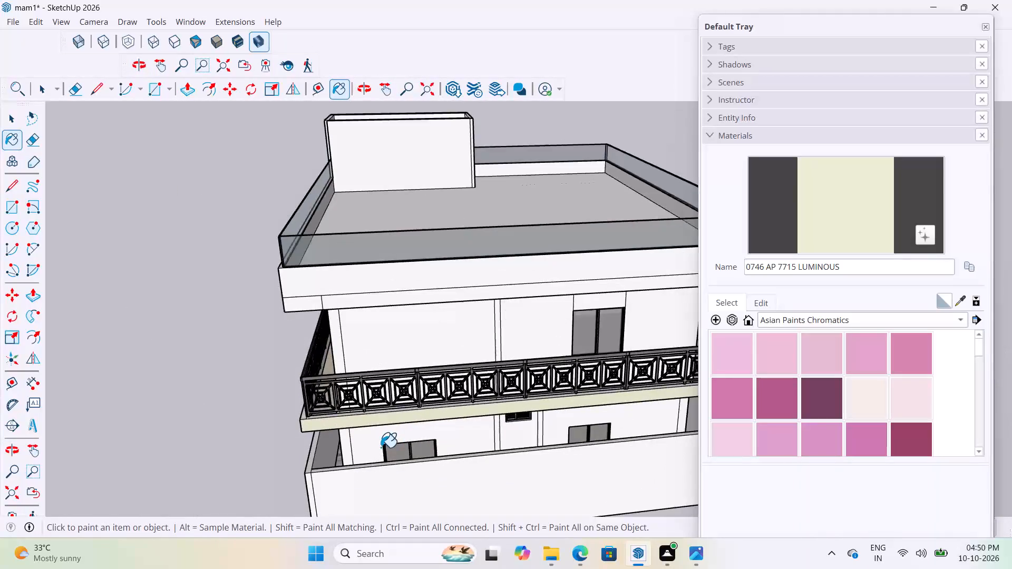
scroll(381, 447, "down", 5)
middle_click_drag(580, 401, 274, 413)
scroll(427, 391, "up", 17)
scroll(375, 427, "down", 3)
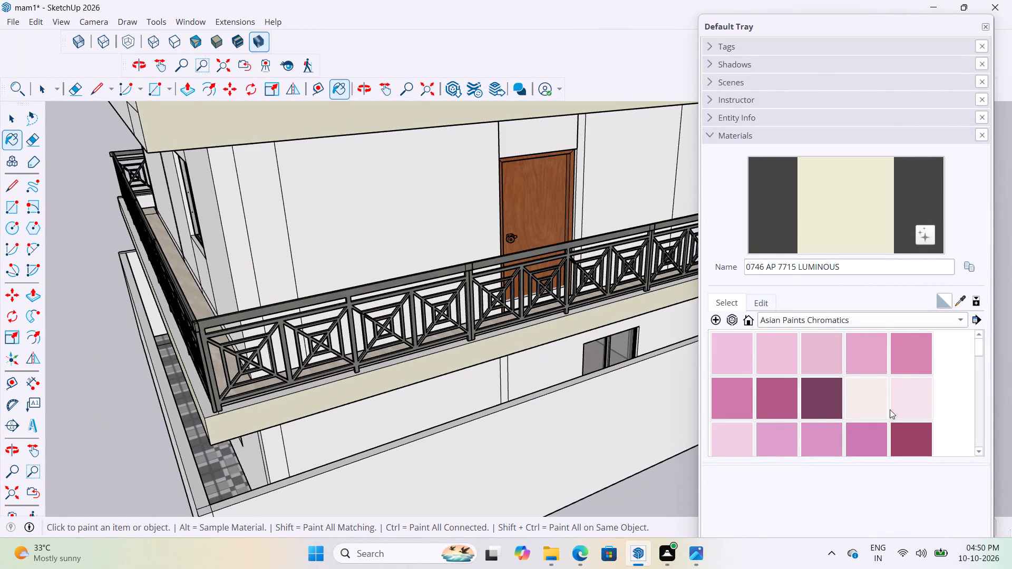
scroll(883, 422, "down", 20)
scroll(883, 422, "down", 20)
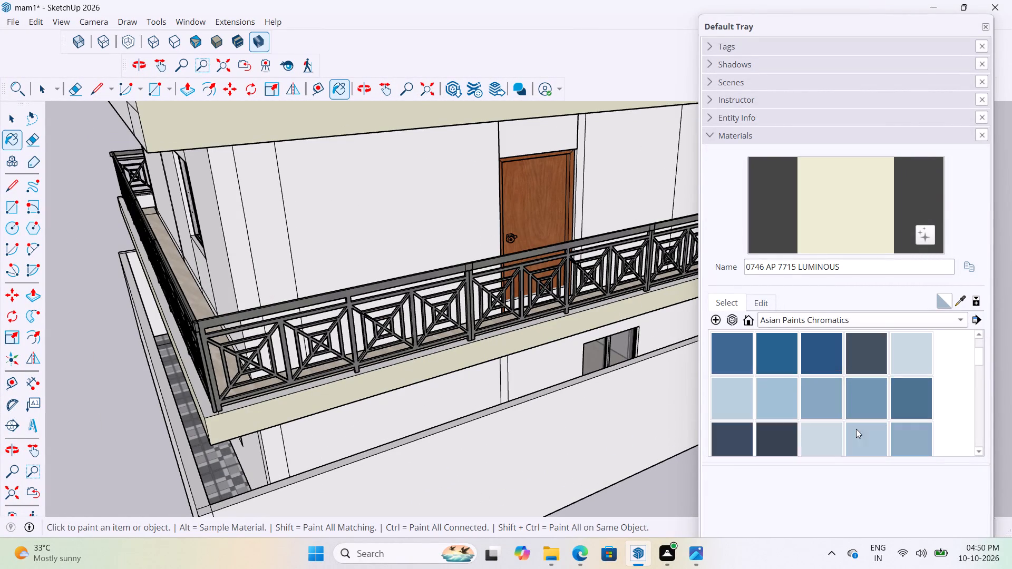
scroll(856, 429, "down", 3)
scroll(793, 423, "down", 1)
scroll(793, 423, "up", 3)
left_click(824, 401)
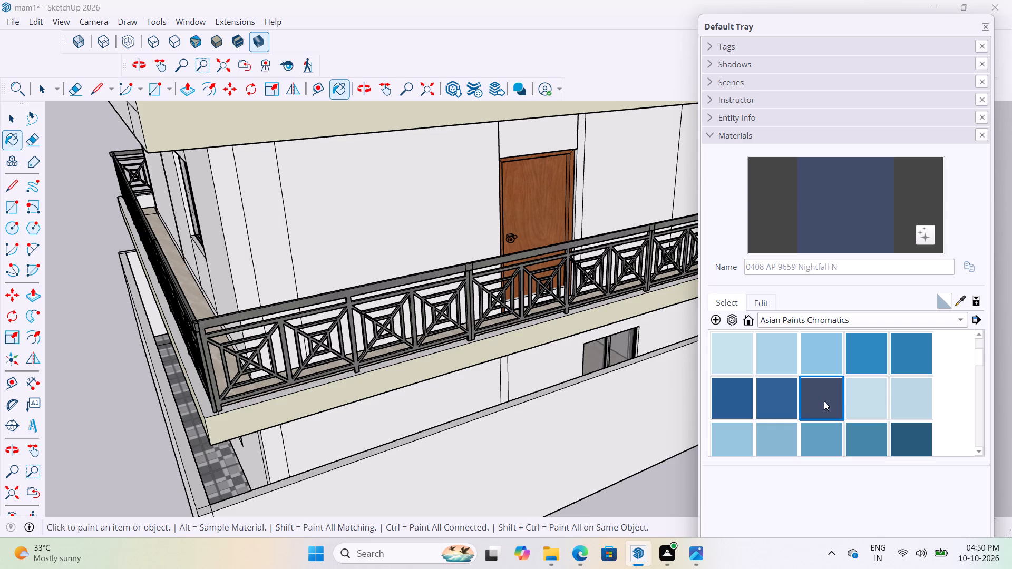
scroll(824, 401, "up", 1)
scroll(824, 401, "down", 12)
scroll(824, 406, "down", 13)
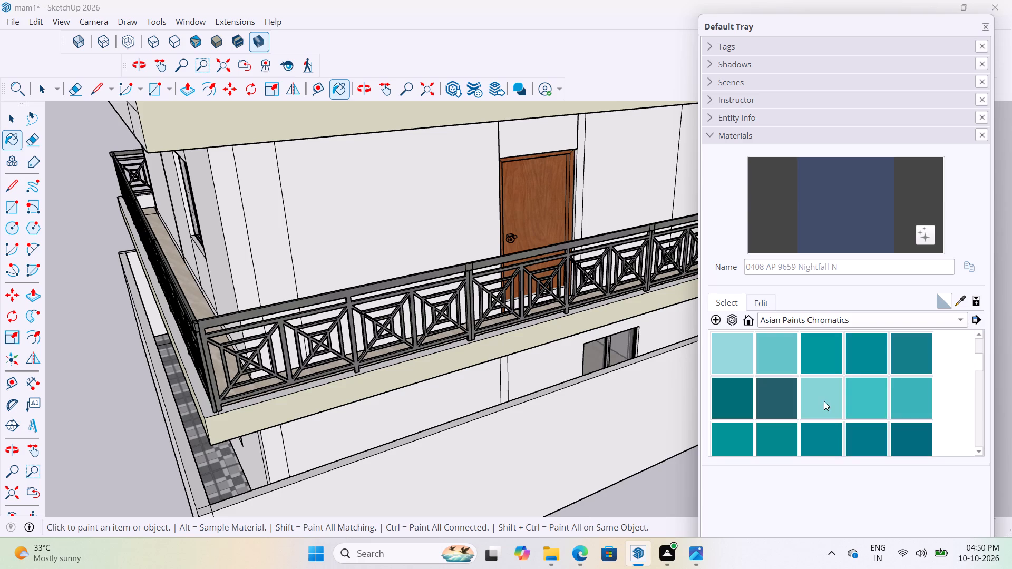
scroll(824, 401, "down", 20)
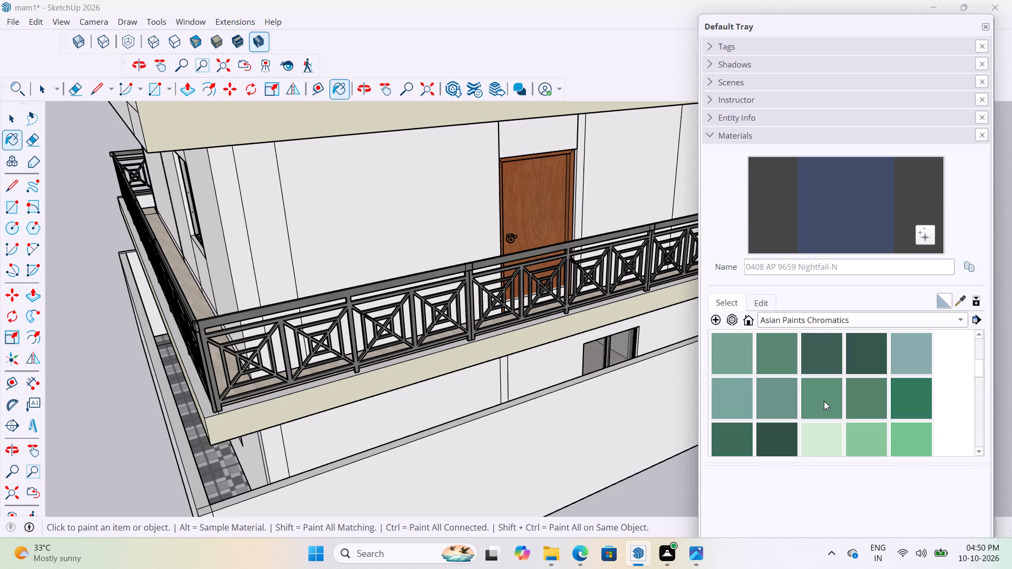
scroll(824, 401, "down", 10)
Examine the balcony railing and the unpainted ledge beneath it up close, and close the Default Tray.
scroll(812, 341, "up", 13)
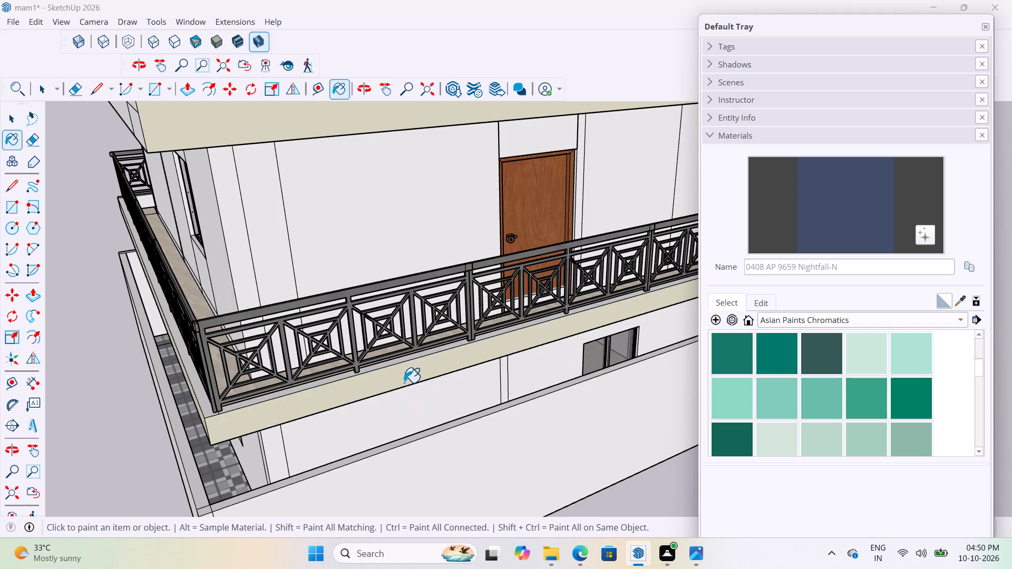
scroll(416, 348, "up", 11)
scroll(440, 379, "down", 6)
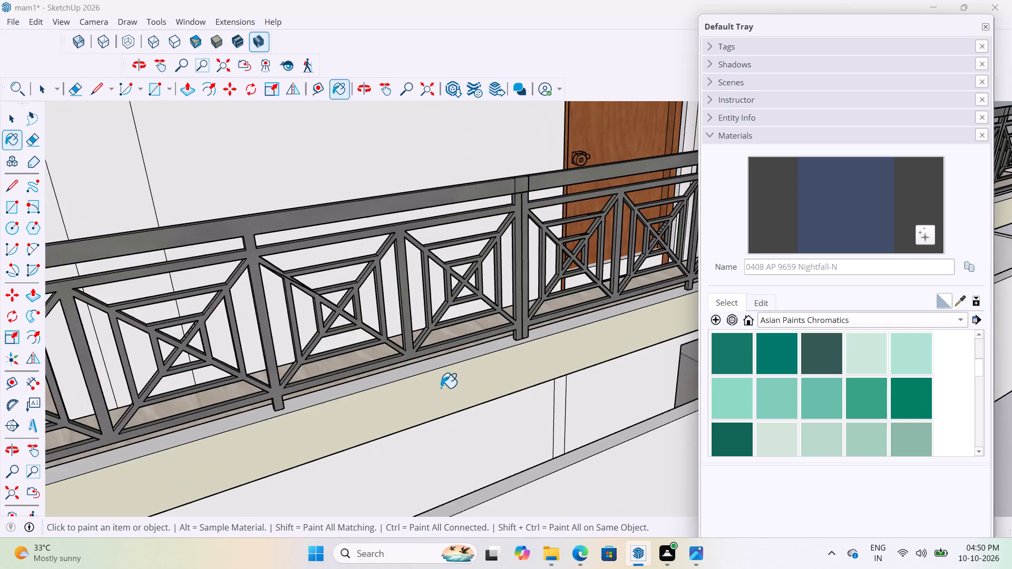
scroll(441, 388, "down", 5)
scroll(451, 437, "down", 5)
scroll(469, 395, "up", 15)
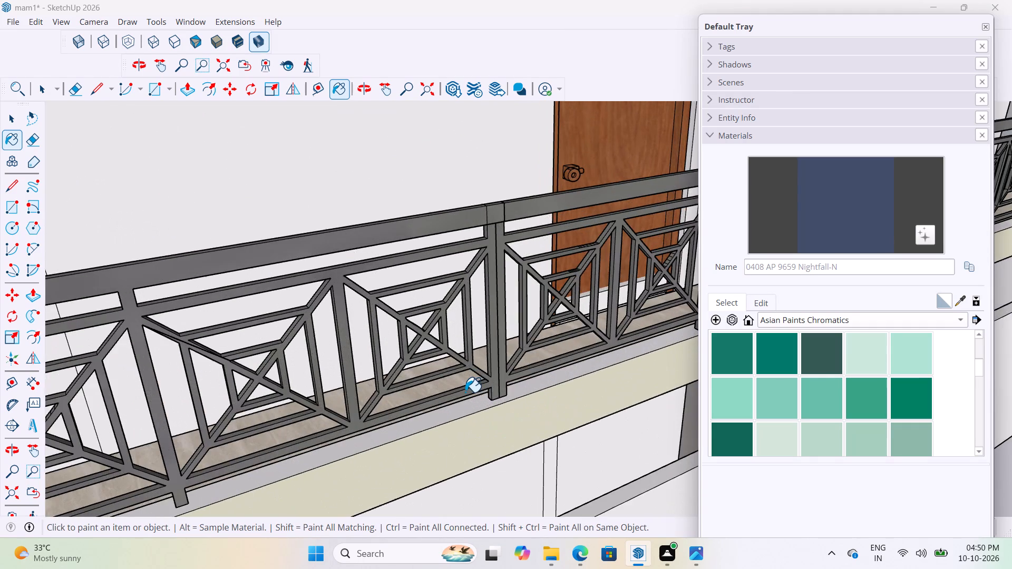
scroll(465, 392, "down", 5)
middle_click_drag(455, 384, 409, 367)
scroll(402, 349, "up", 3)
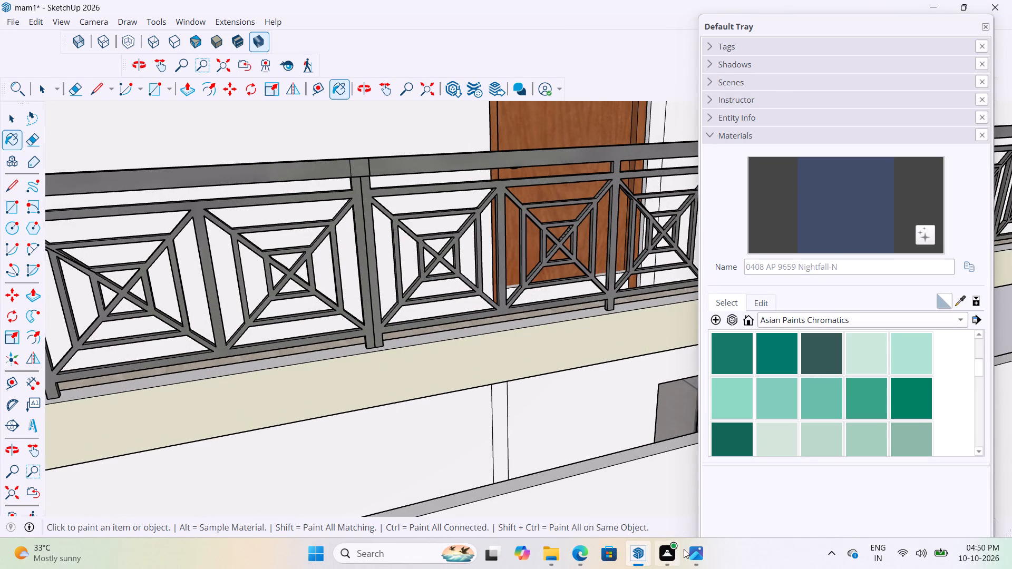
left_click(984, 26)
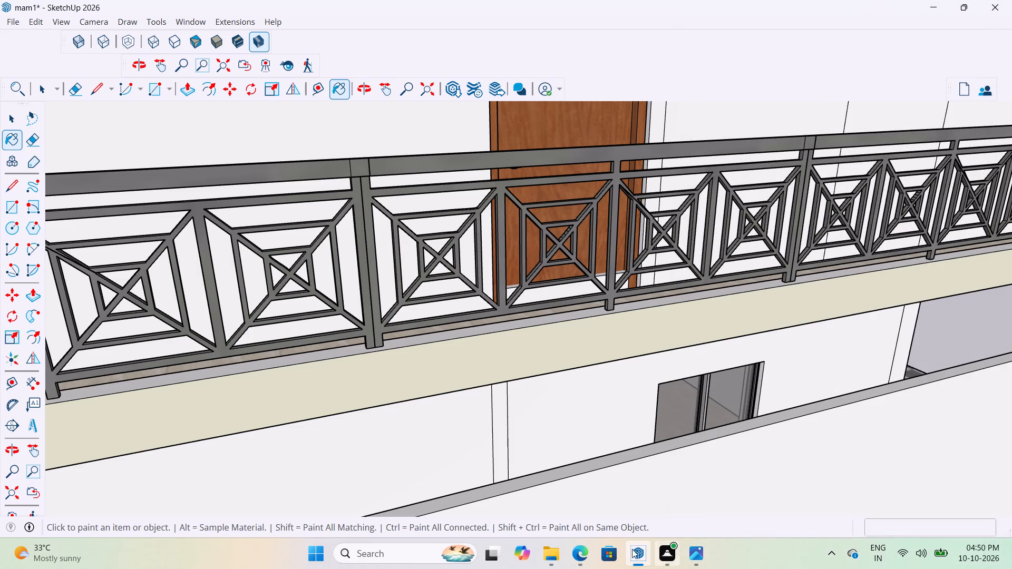
Switch to Edge and search Bing Images for "granite black in white shinning grains glossy".
left_click(586, 558)
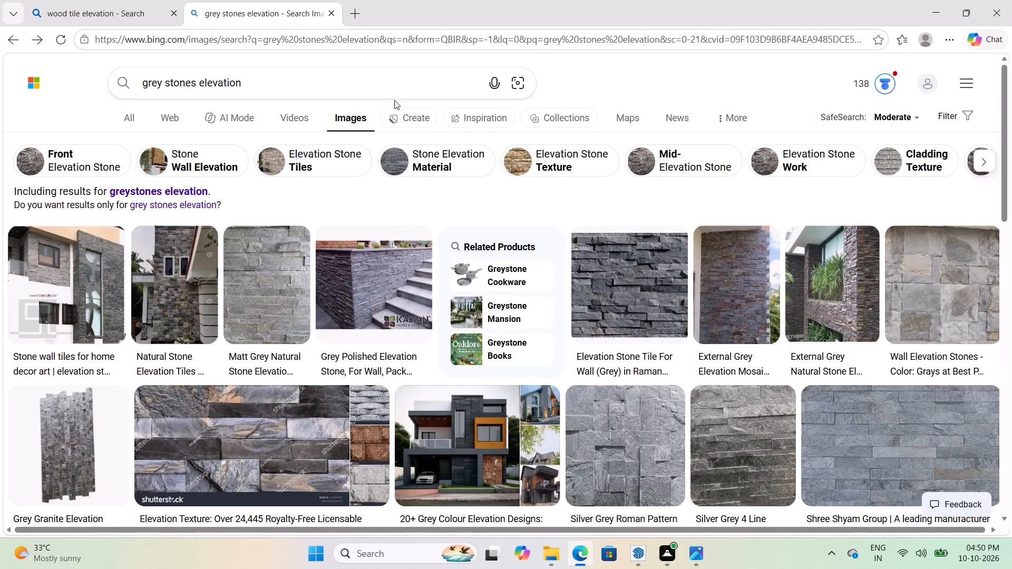
left_click(479, 85)
type("granite")
key("space")
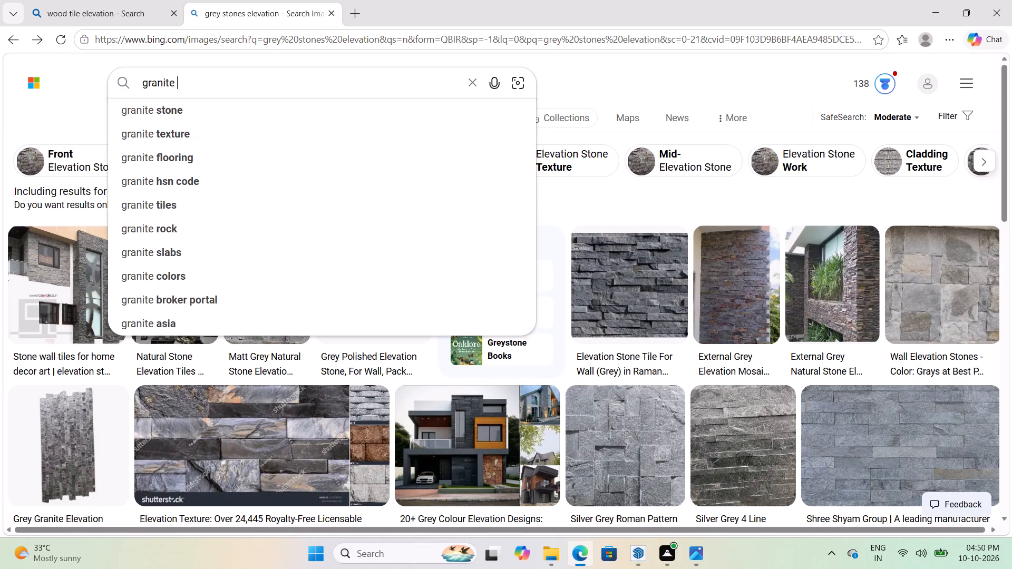
type("blackl")
key("space")
key("BackSpace")
key("BackSpace")
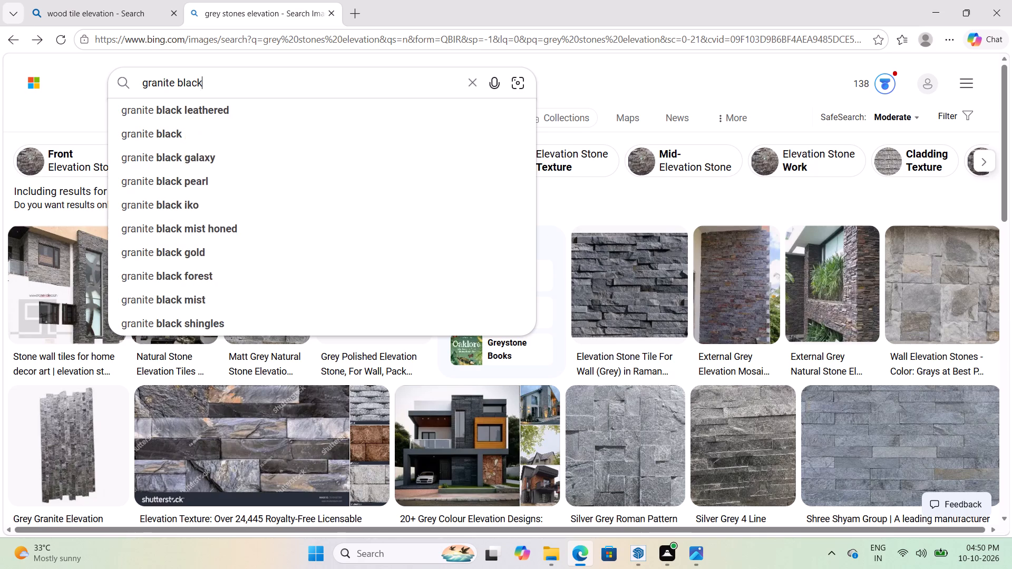
key("space")
type("shinn")
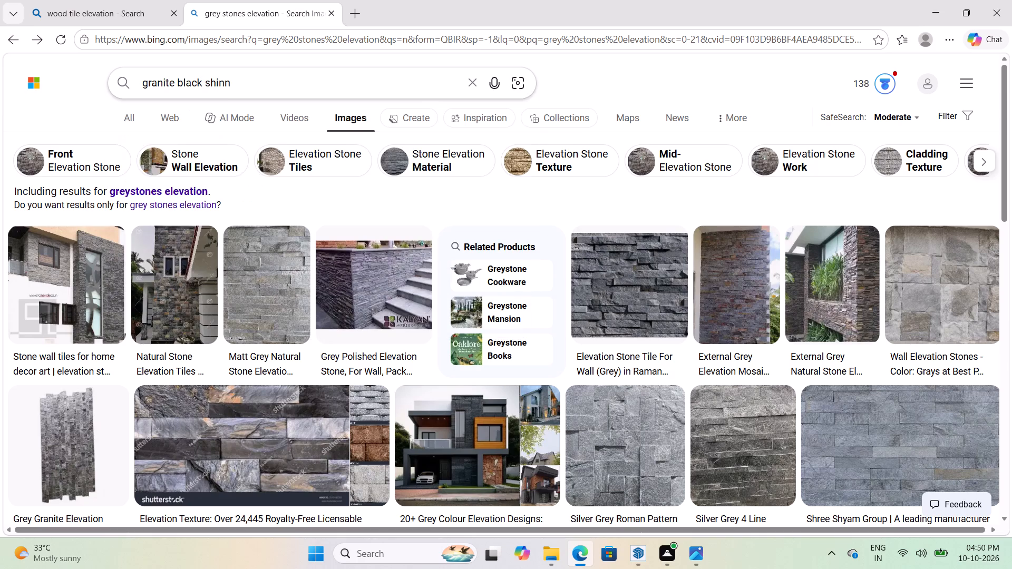
key("BackSpace")
key("BackSpace")
key("BackSpace")
key("BackSpace")
key("BackSpace")
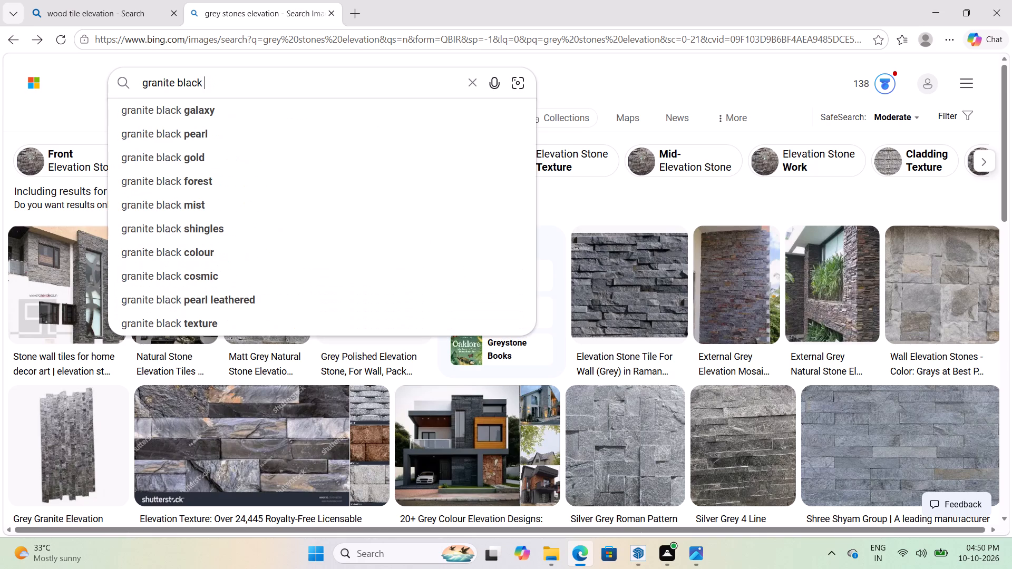
type("in white shinning")
key("space")
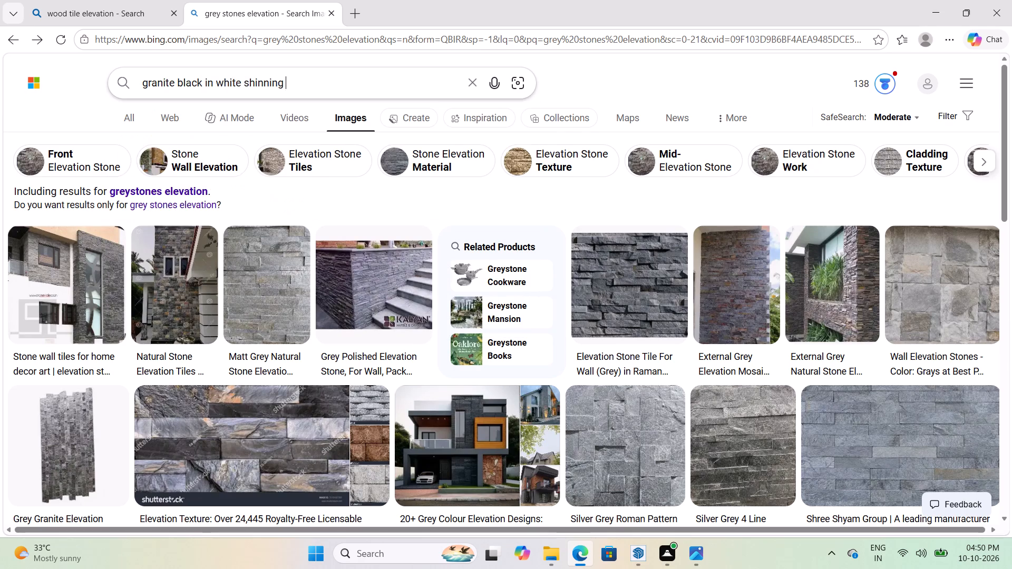
type("grains")
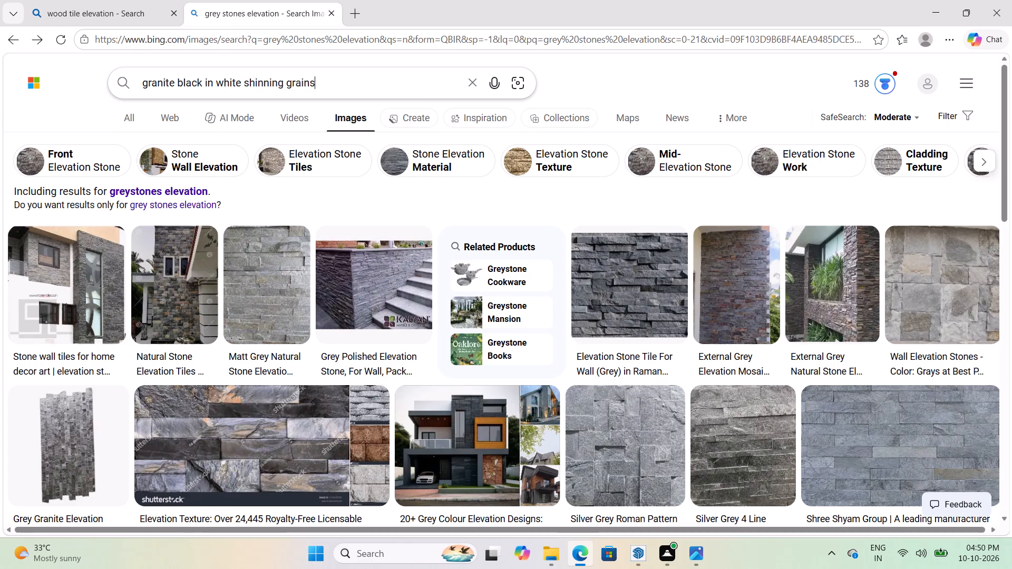
key("space")
type("gossy")
key("BackSpace")
key("BackSpace")
key("BackSpace")
key("BackSpace")
type("lossy")
key("Return")
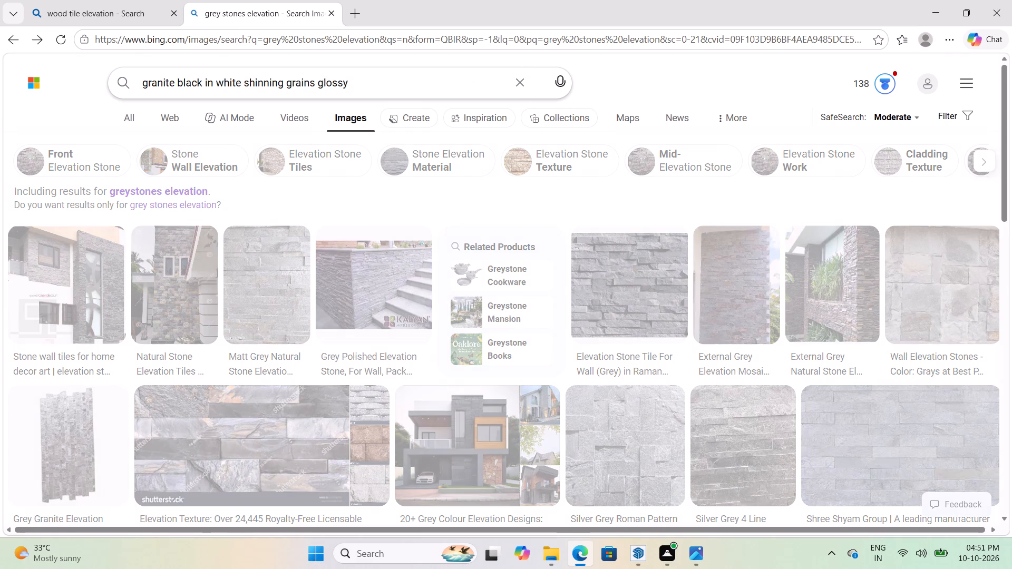
Examine the Bing image results for glossy black granite with white grains and preview several candidate textures.
scroll(458, 236, "down", 4)
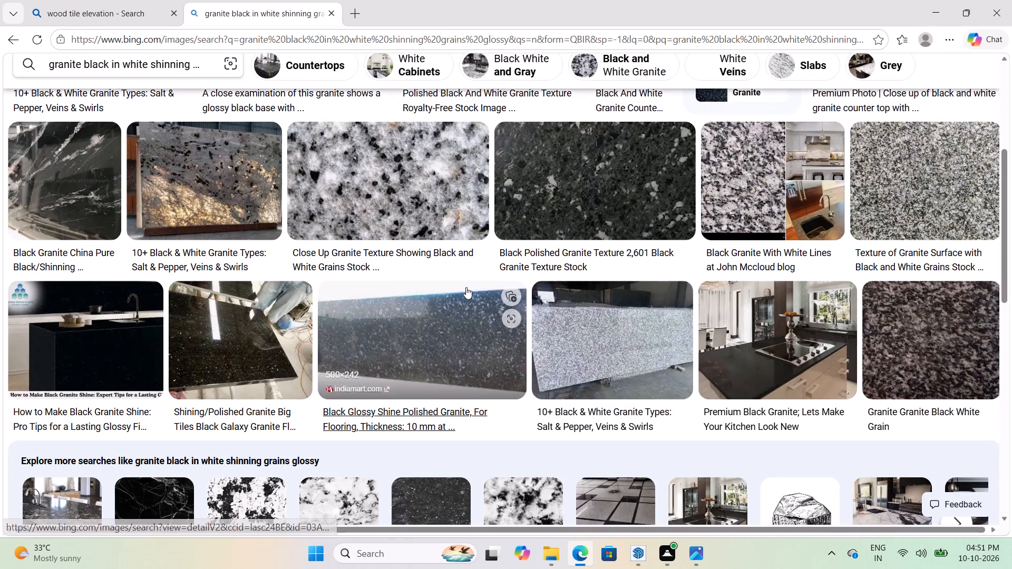
scroll(610, 349, "down", 5)
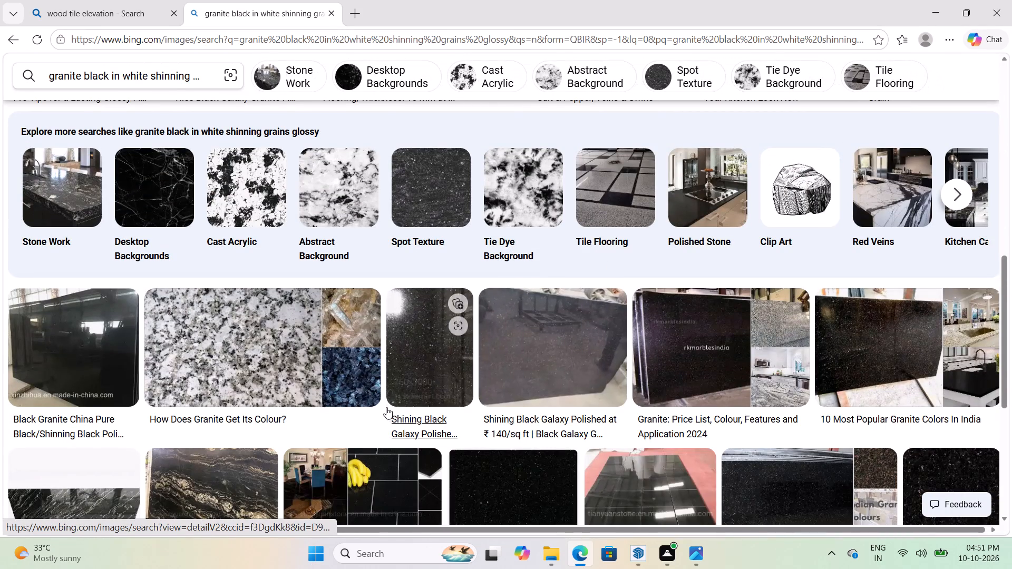
scroll(443, 413, "down", 3)
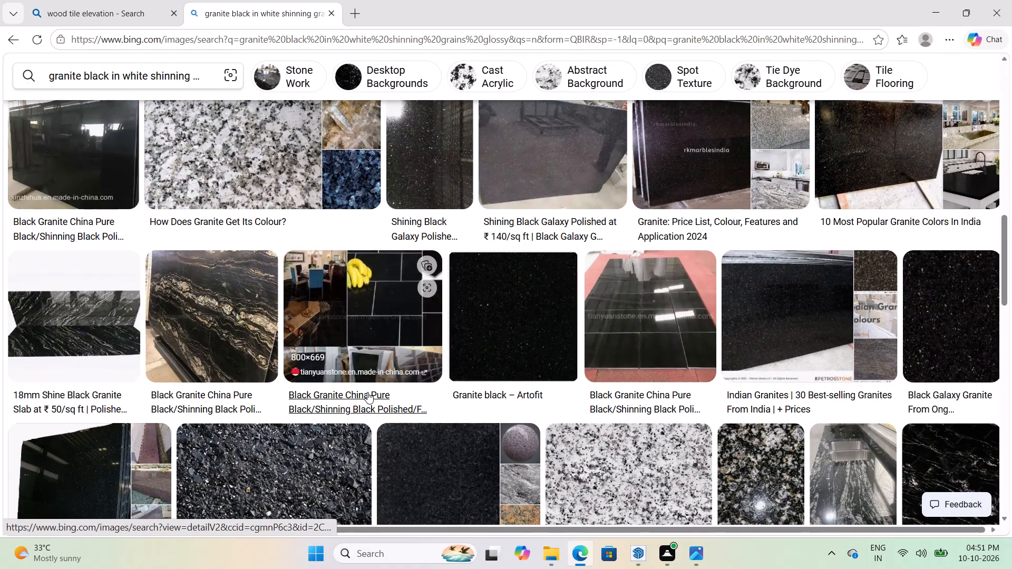
scroll(450, 399, "down", 1)
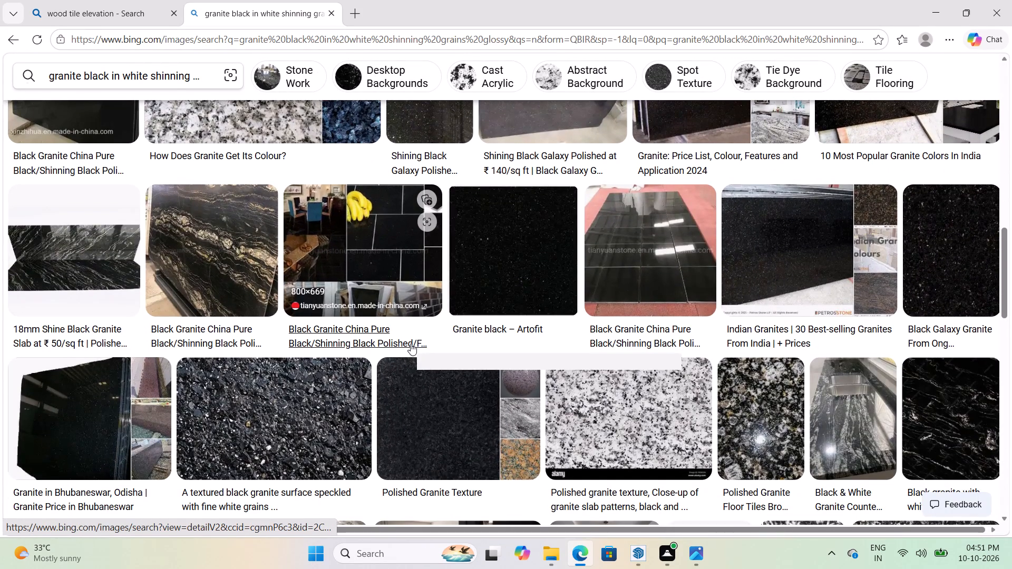
scroll(411, 344, "down", 2)
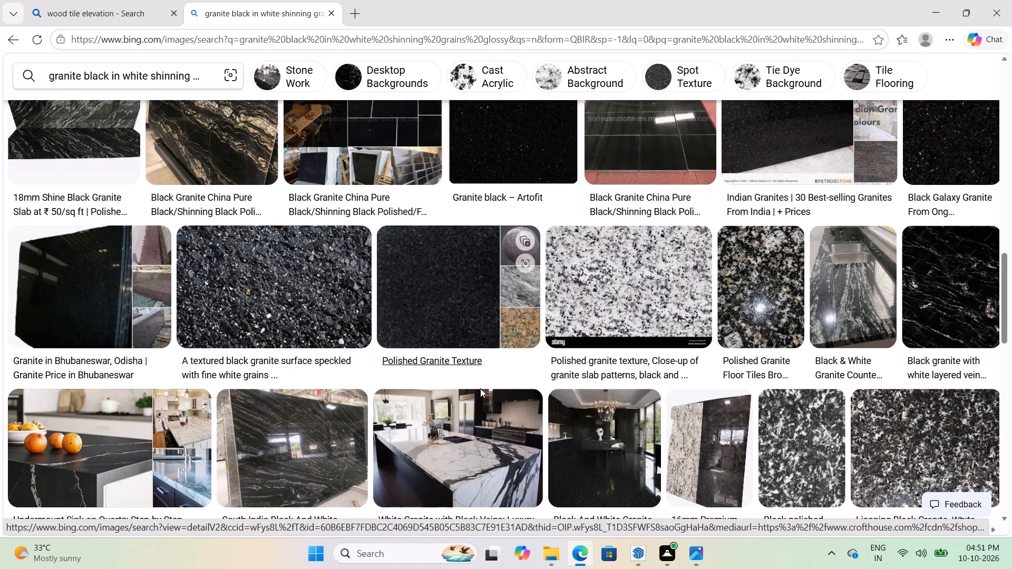
scroll(480, 388, "down", 2)
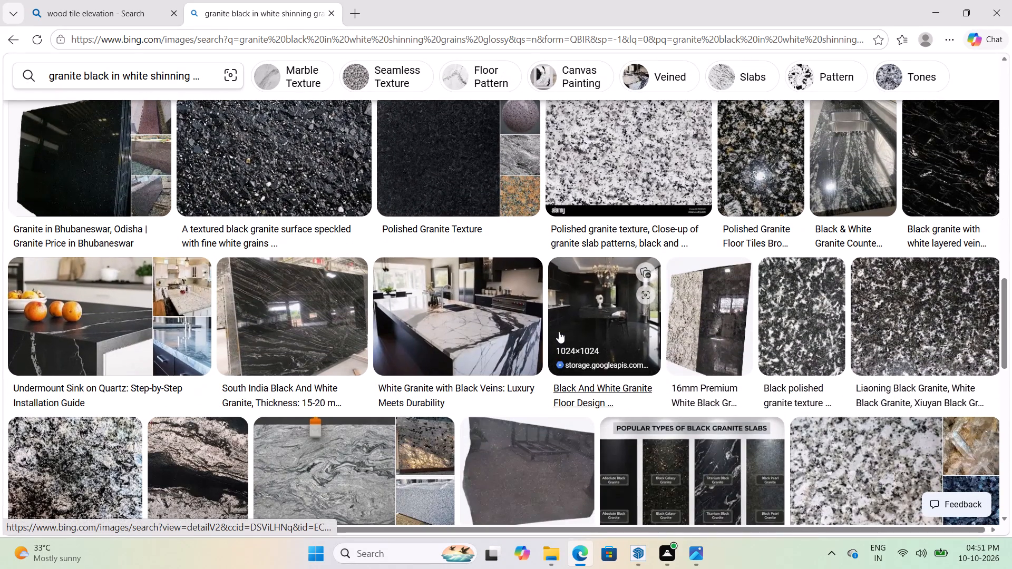
scroll(555, 333, "down", 3)
scroll(358, 385, "down", 2)
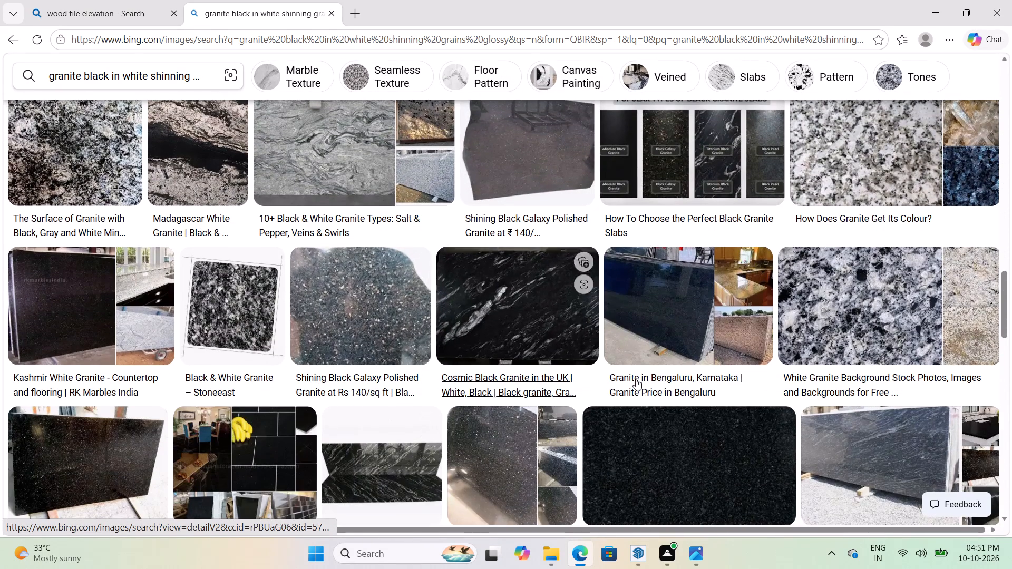
left_click(502, 302)
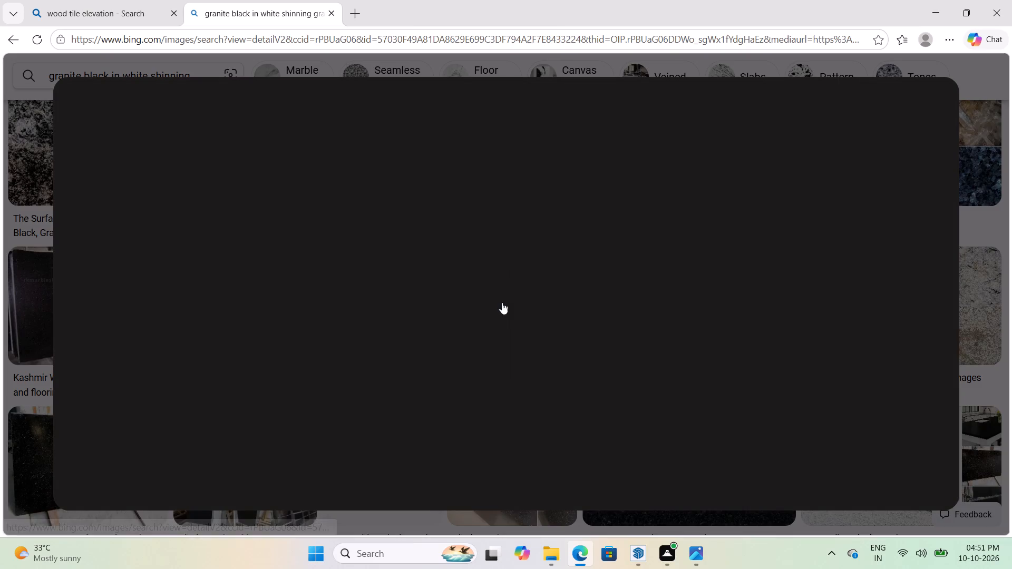
left_click(519, 256)
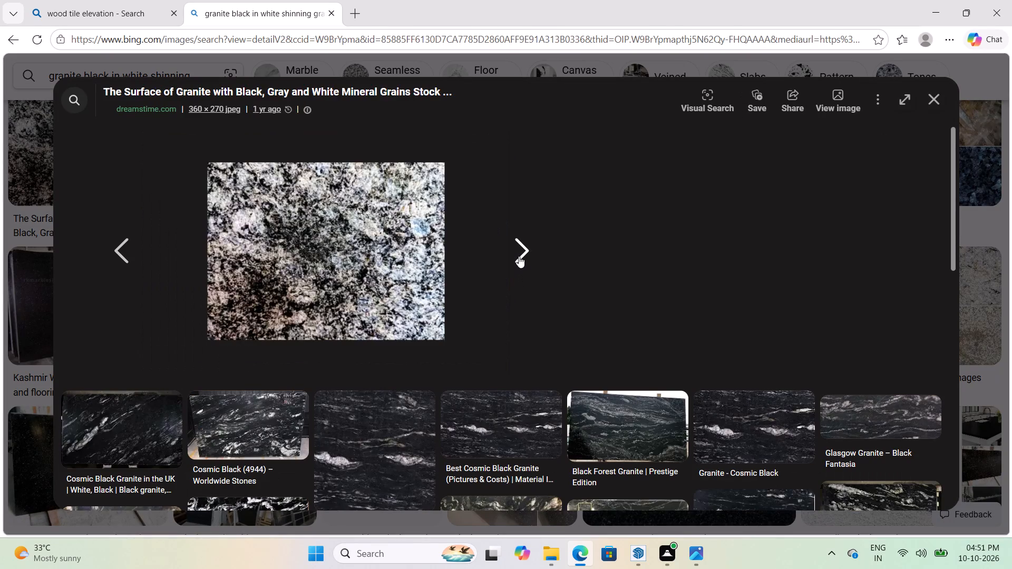
left_click(519, 256)
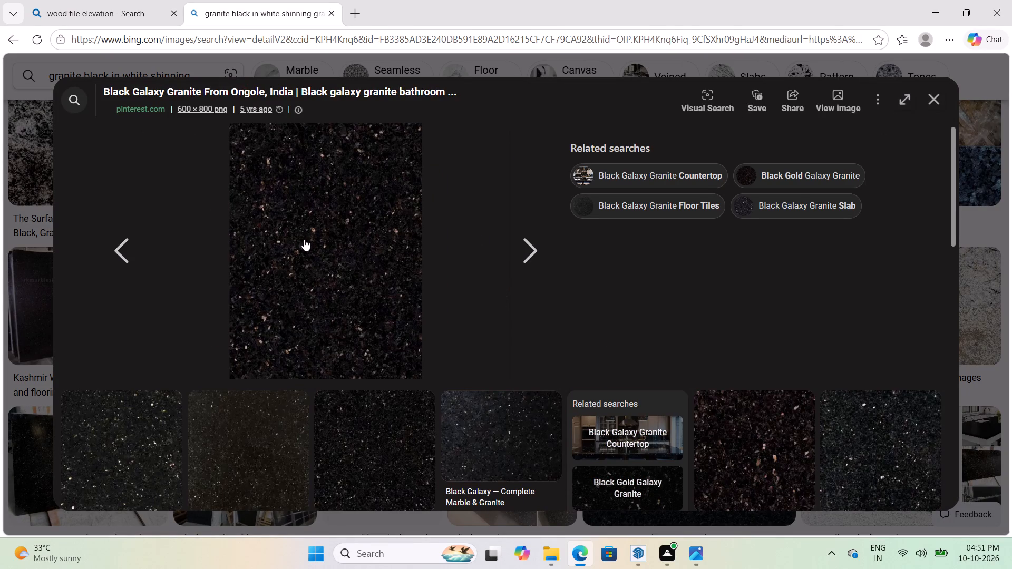
left_click(527, 252)
left_click(527, 252)
left_click(527, 252)
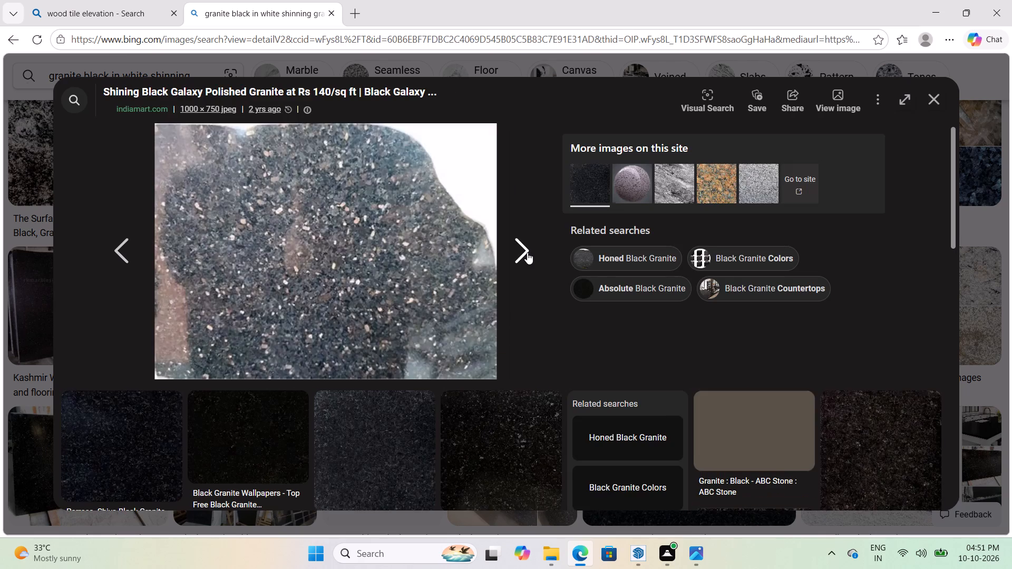
left_click(527, 252)
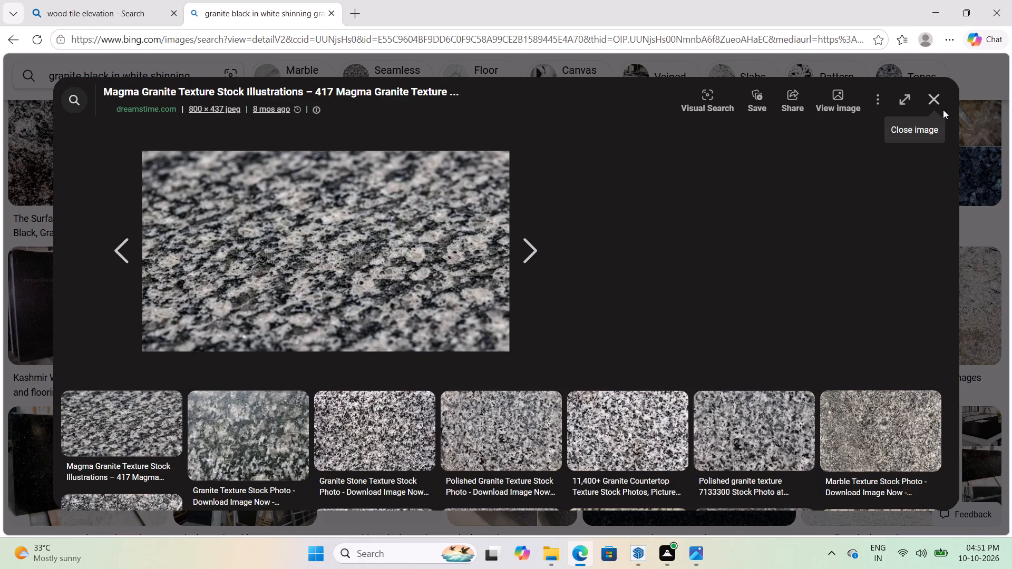
left_click(943, 110)
Save the dark speckled mossfords.com image "How Does Granite Get Its Colour?" to the Desktop as granite.
scroll(597, 410, "down", 1)
left_click(645, 391)
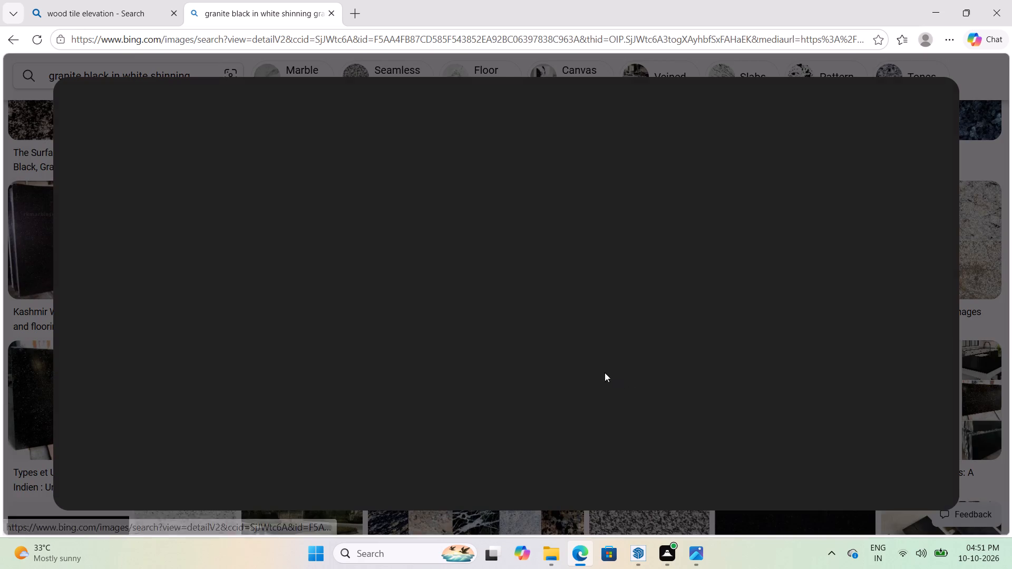
left_click(576, 257)
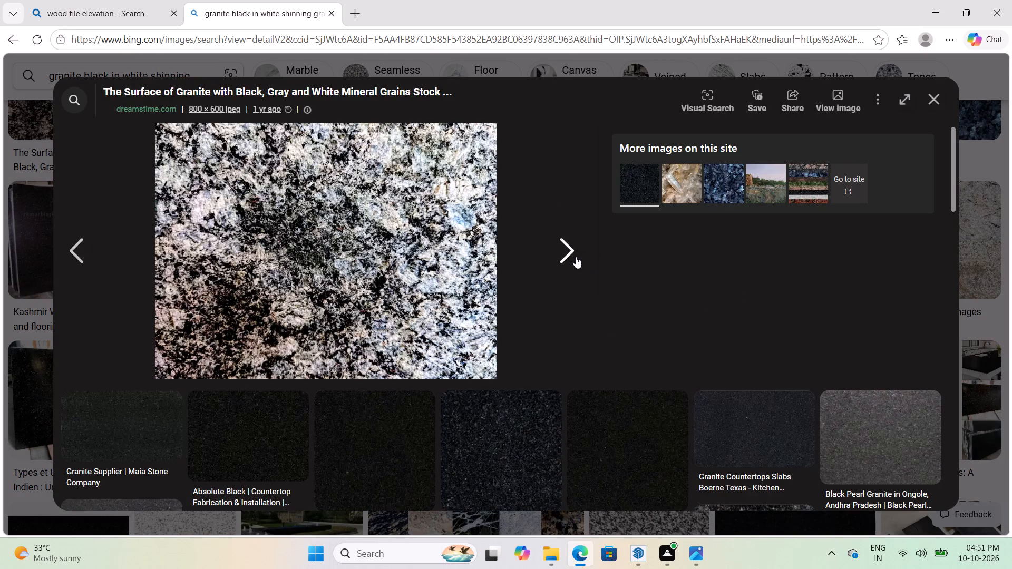
left_click(77, 255)
right_click(253, 252)
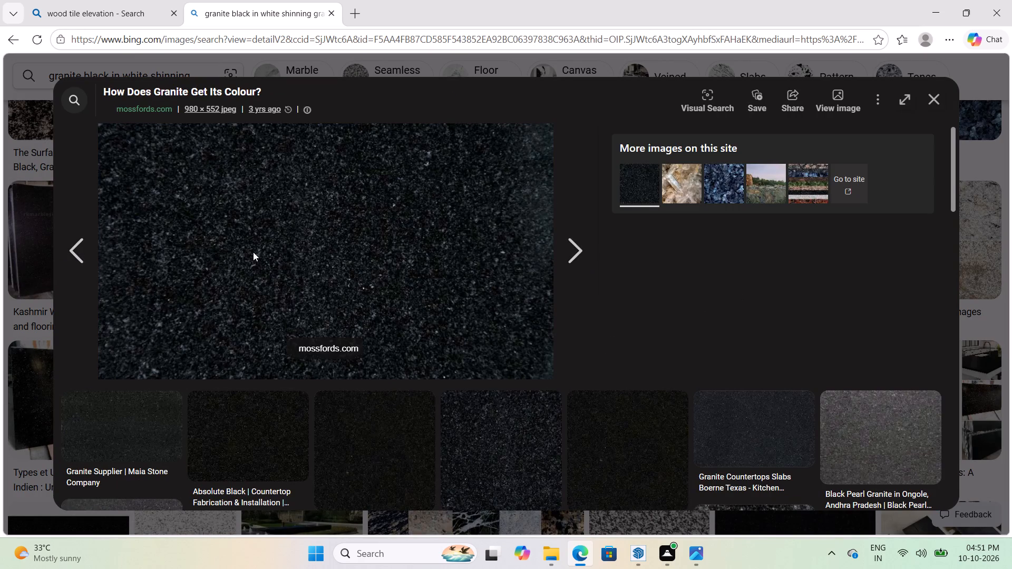
left_click(325, 289)
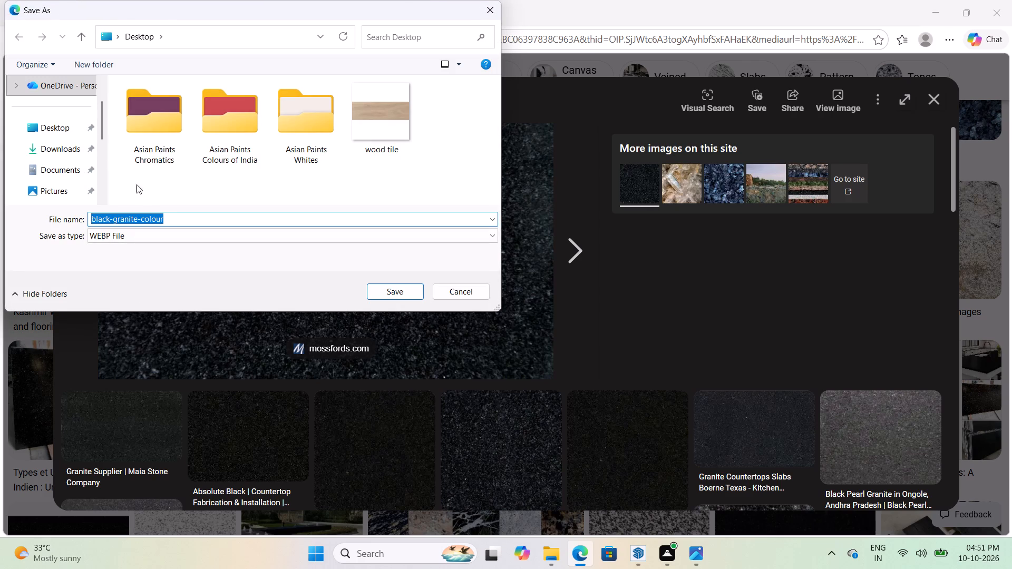
left_click(80, 125)
left_click(184, 209)
left_click(183, 215)
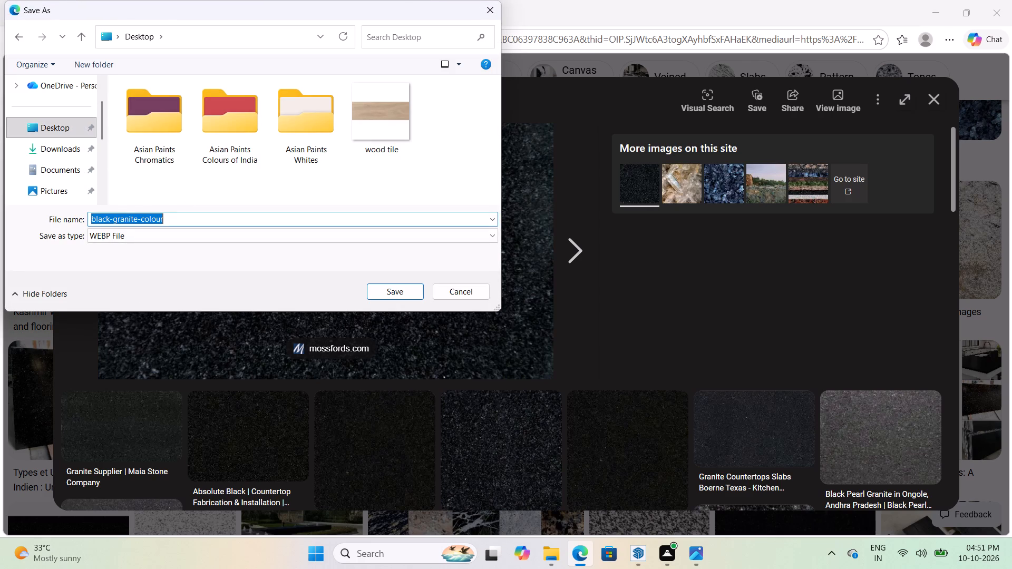
key("BackSpace")
type("granite")
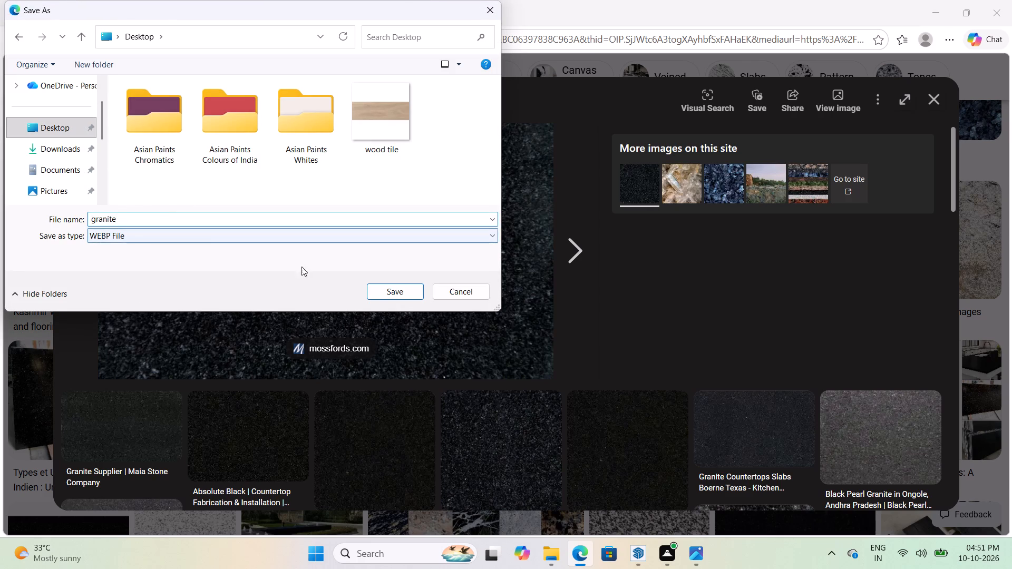
left_click(408, 293)
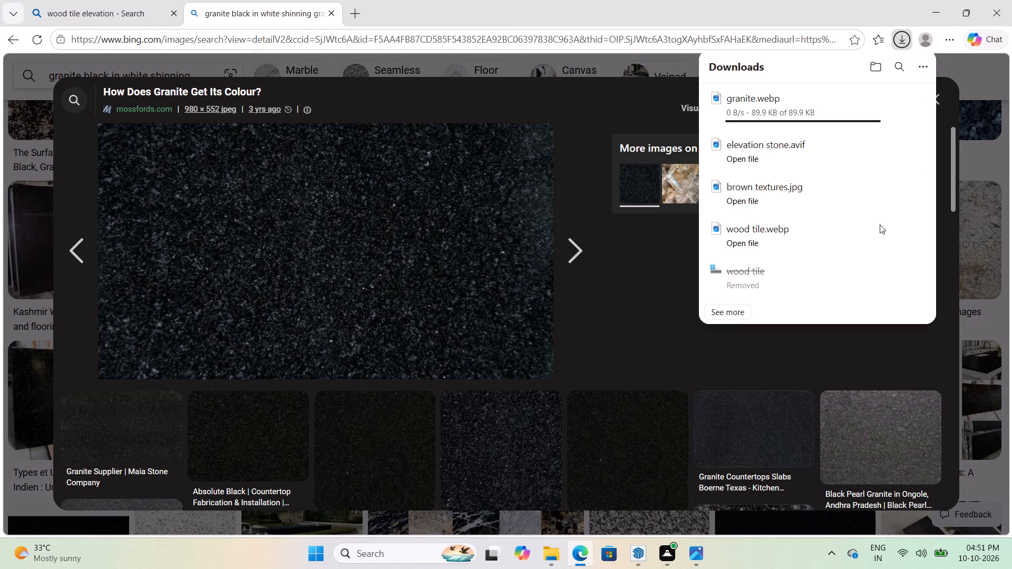
Open the downloaded granite.webp in Photos and save a JPEG copy on the Desktop named granite 1.
left_click(891, 106)
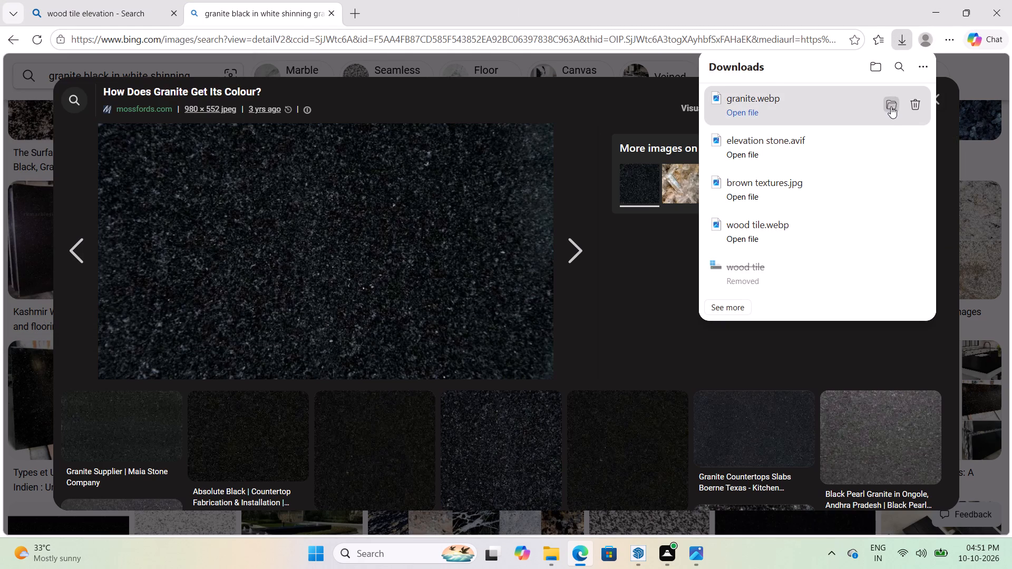
right_click(309, 299)
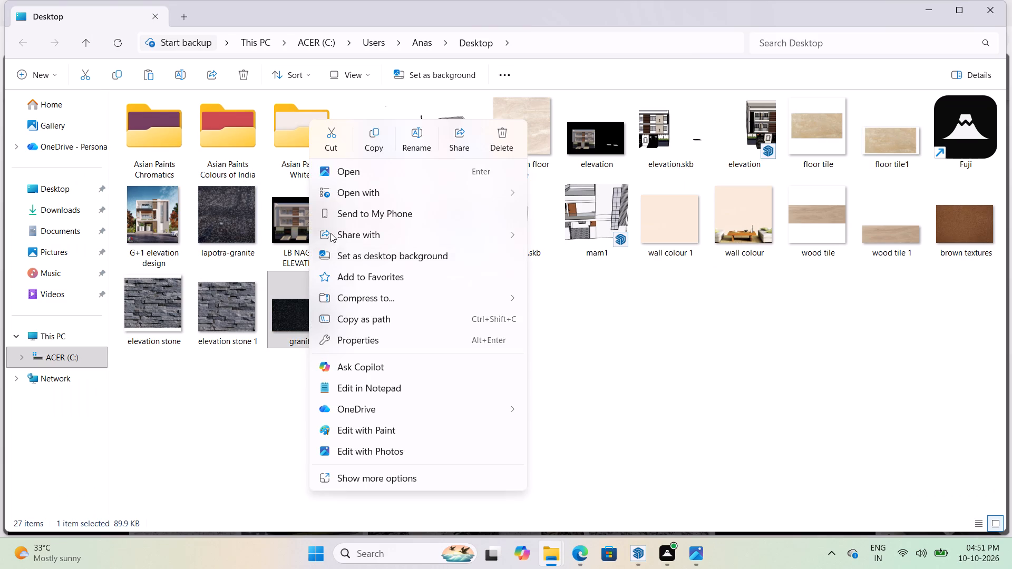
left_click(348, 179)
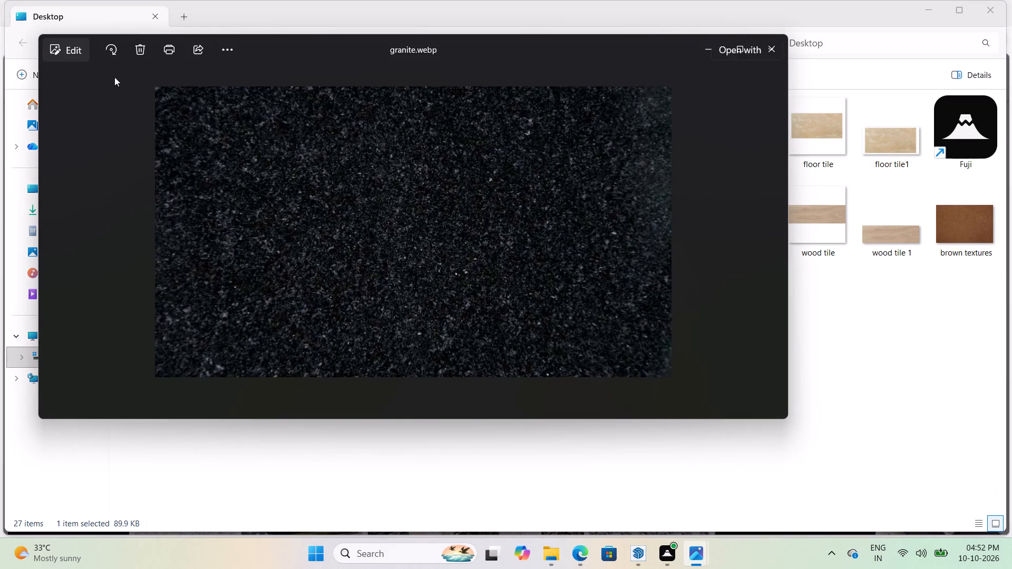
left_click(77, 55)
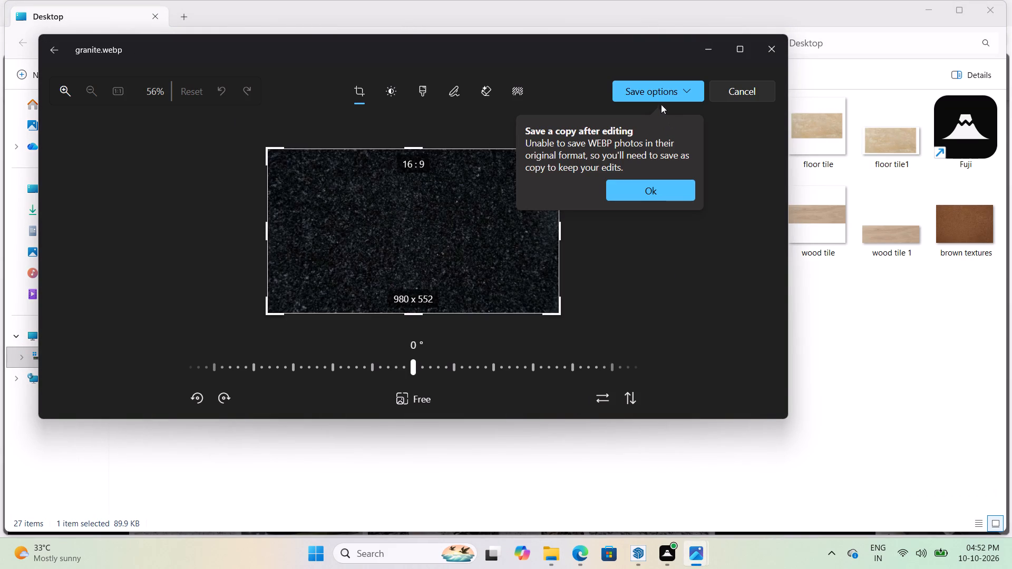
left_click(667, 97)
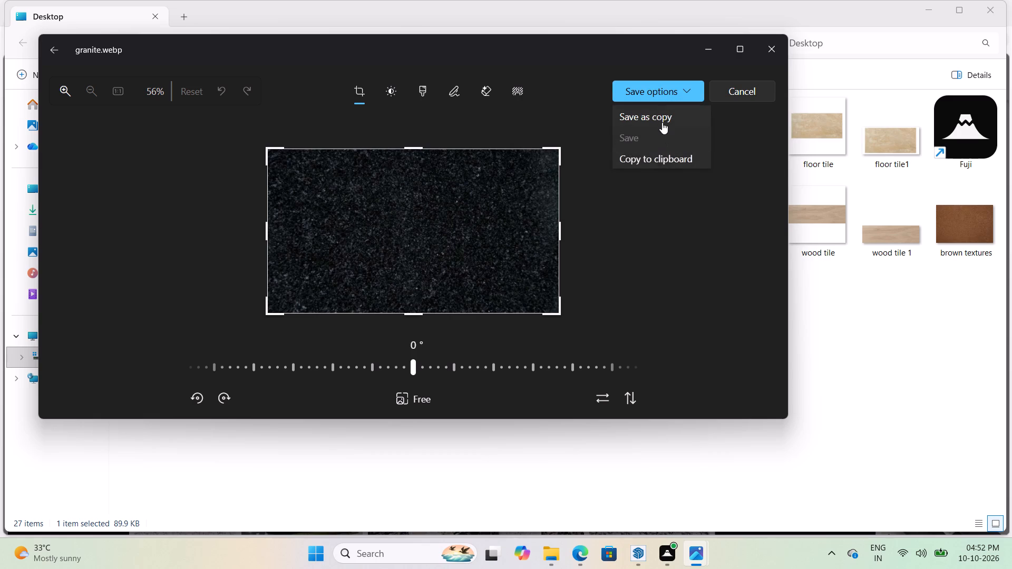
left_click(662, 122)
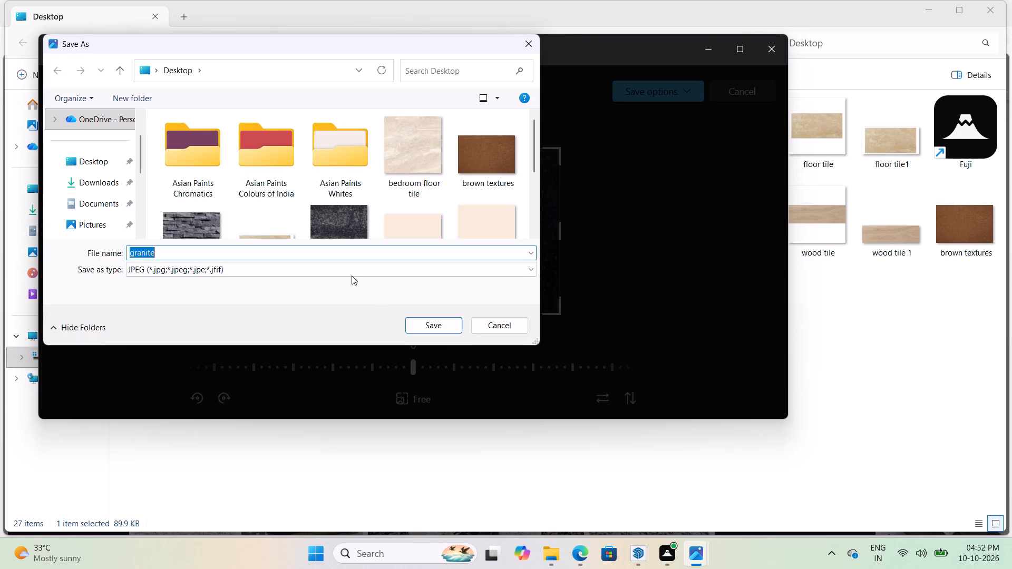
double_click(349, 254)
key("space")
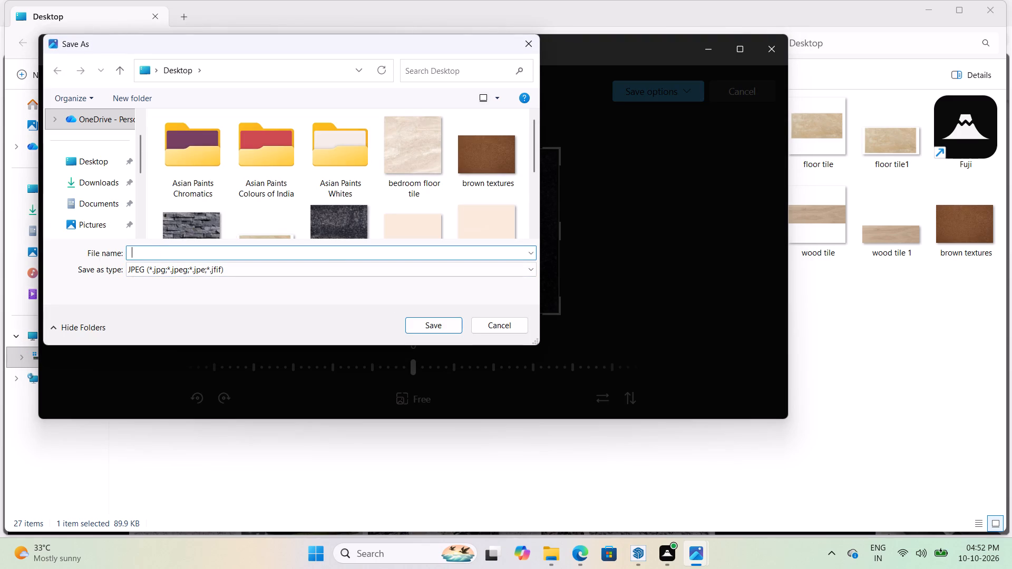
type("granite")
key("space")
key("1")
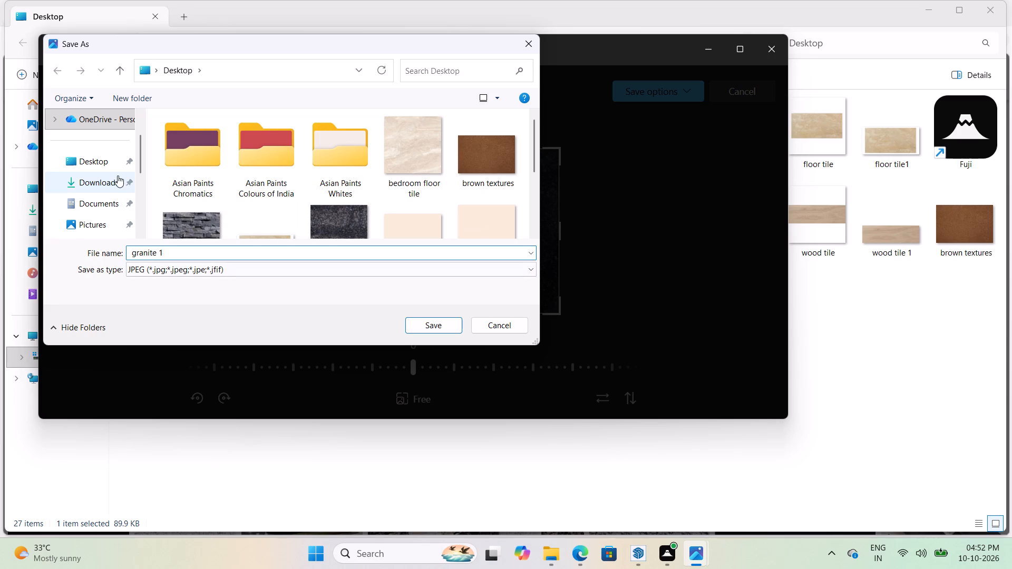
left_click(115, 163)
left_click(426, 329)
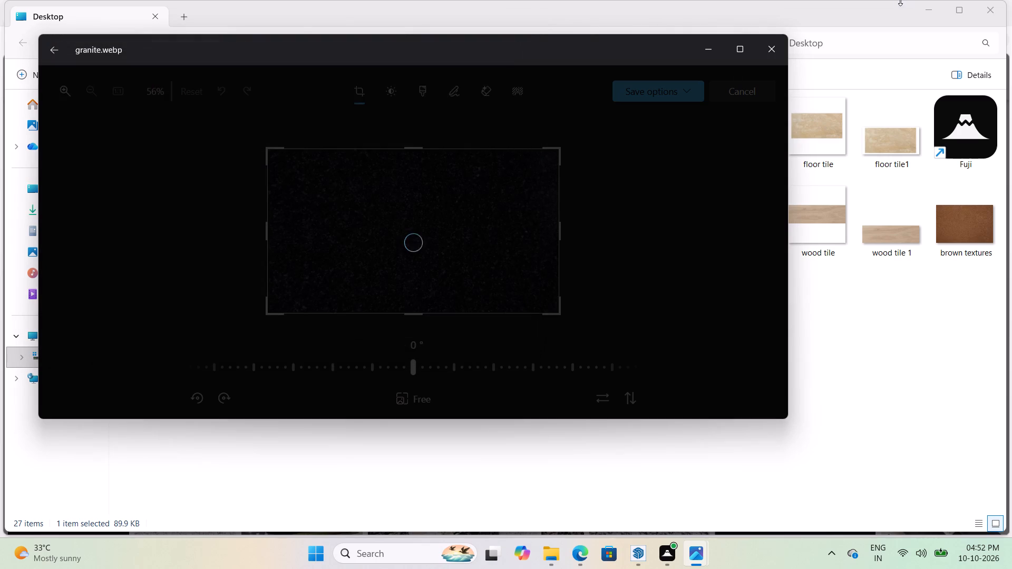
left_click(712, 52)
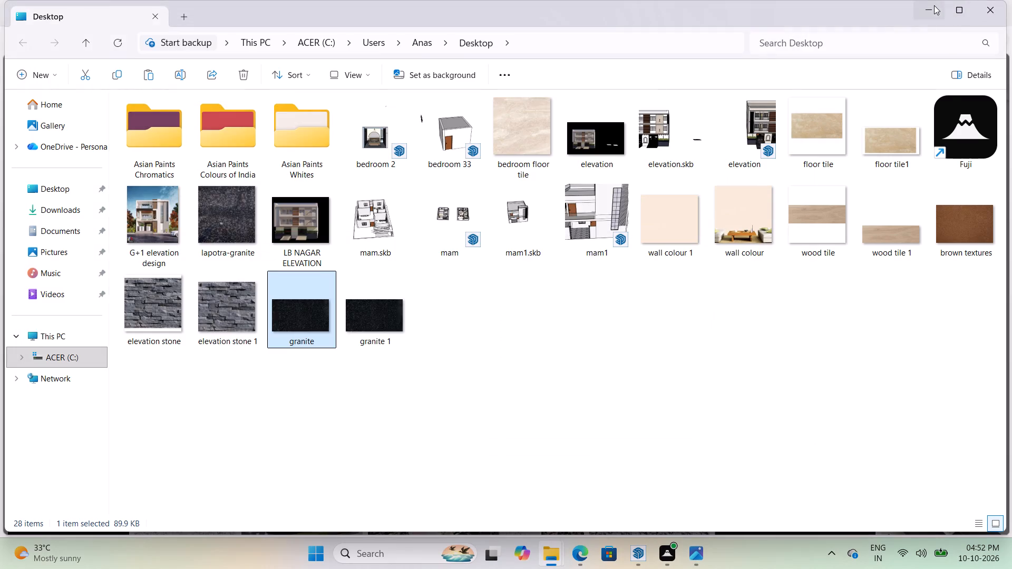
Return to Edge and close the granite image preview and its search tab.
left_click(934, 5)
left_click(932, 104)
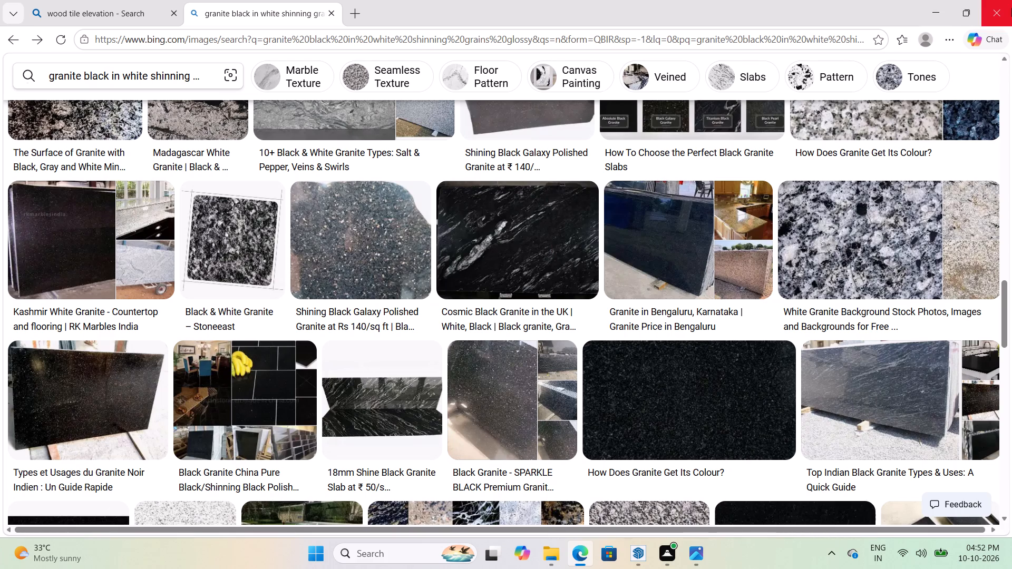
left_click(336, 15)
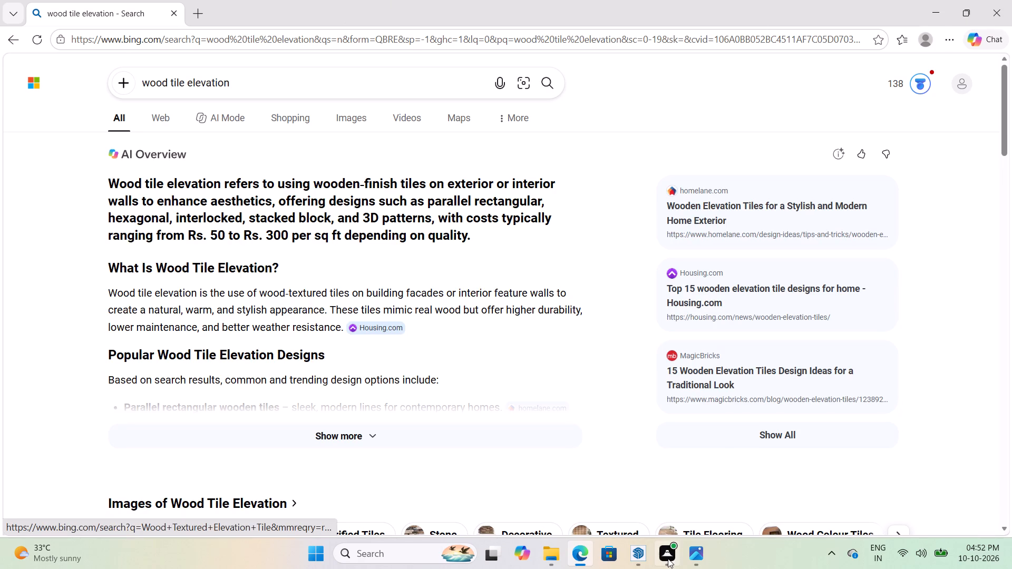
Switch to SketchUp and browse the In Model materials collection with the Paint Bucket active.
left_click(649, 556)
scroll(485, 341, "down", 3)
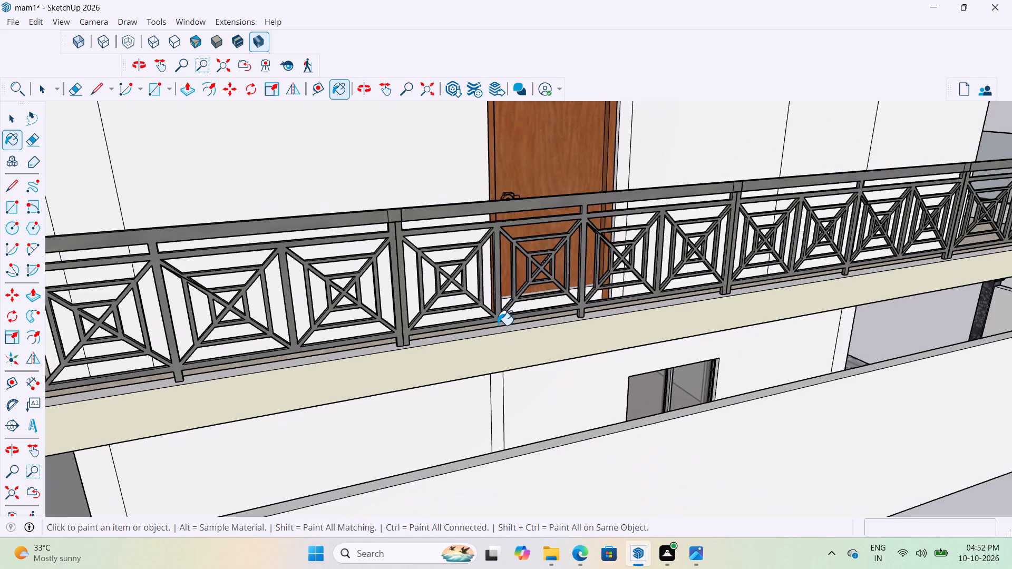
scroll(498, 325, "down", 4)
key("b")
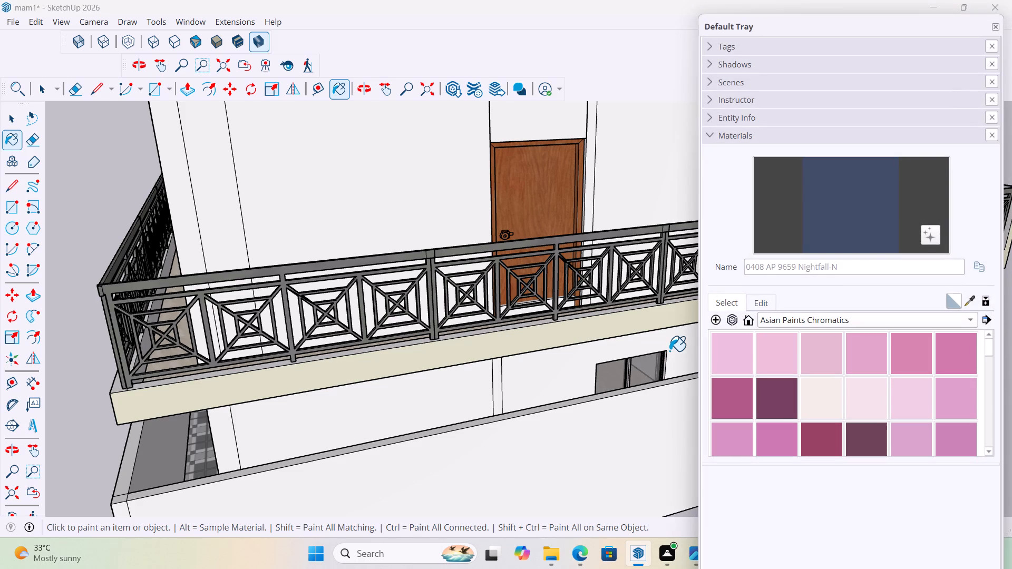
left_click(879, 315)
left_click(818, 296)
scroll(886, 409, "down", 3)
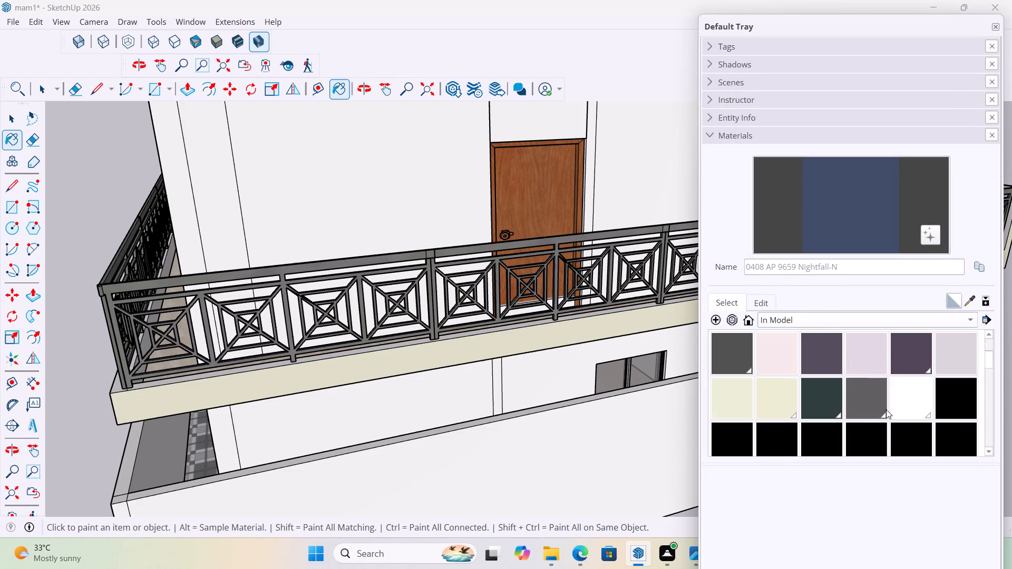
scroll(886, 409, "down", 5)
scroll(856, 407, "up", 10)
scroll(839, 388, "down", 14)
scroll(839, 388, "down", 7)
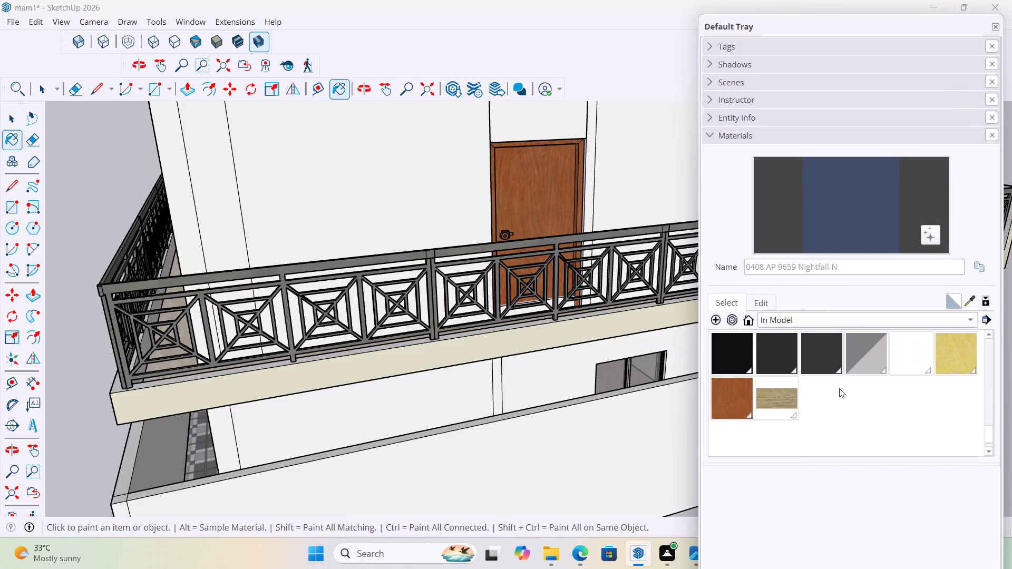
scroll(835, 388, "up", 4)
scroll(833, 384, "up", 18)
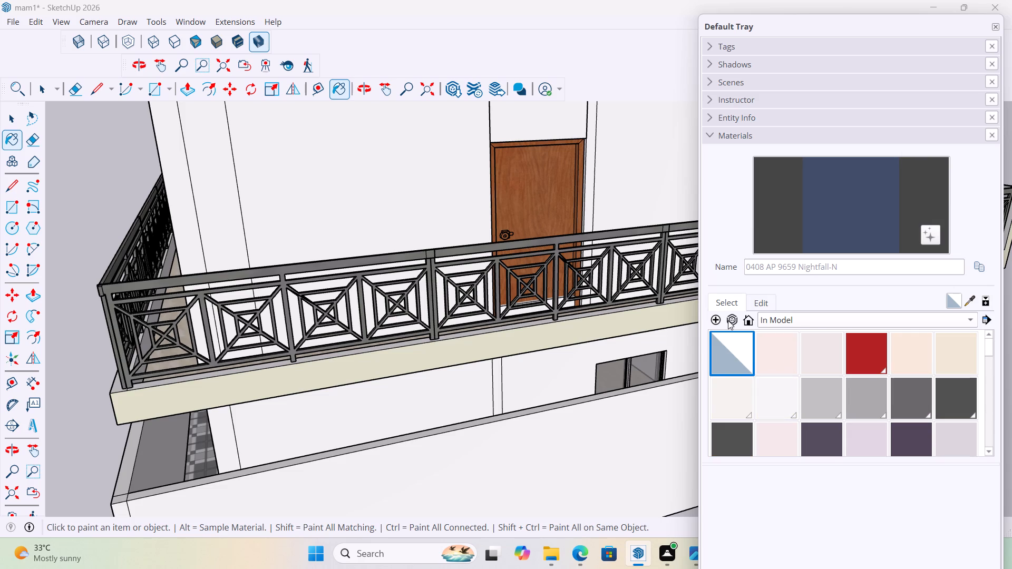
Start a new material that uses the granite 1 image from the Desktop as its texture.
left_click(717, 317)
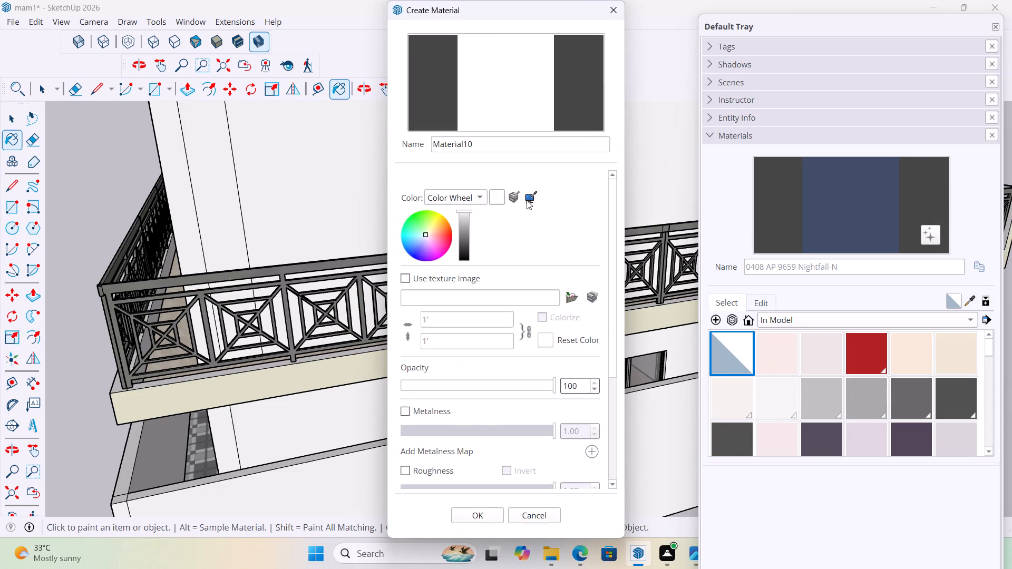
left_click(570, 295)
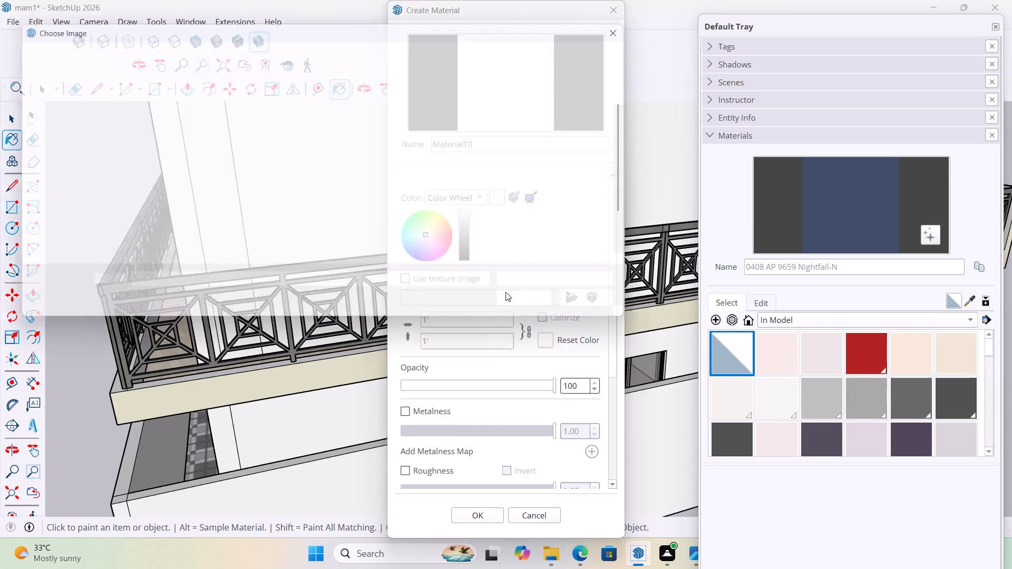
scroll(517, 199, "down", 2)
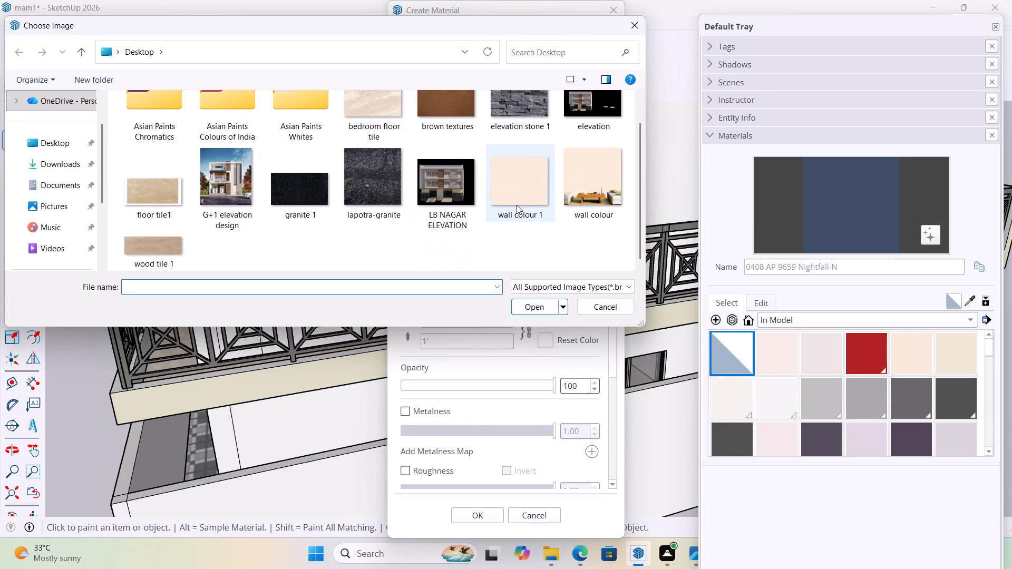
scroll(530, 201, "up", 3)
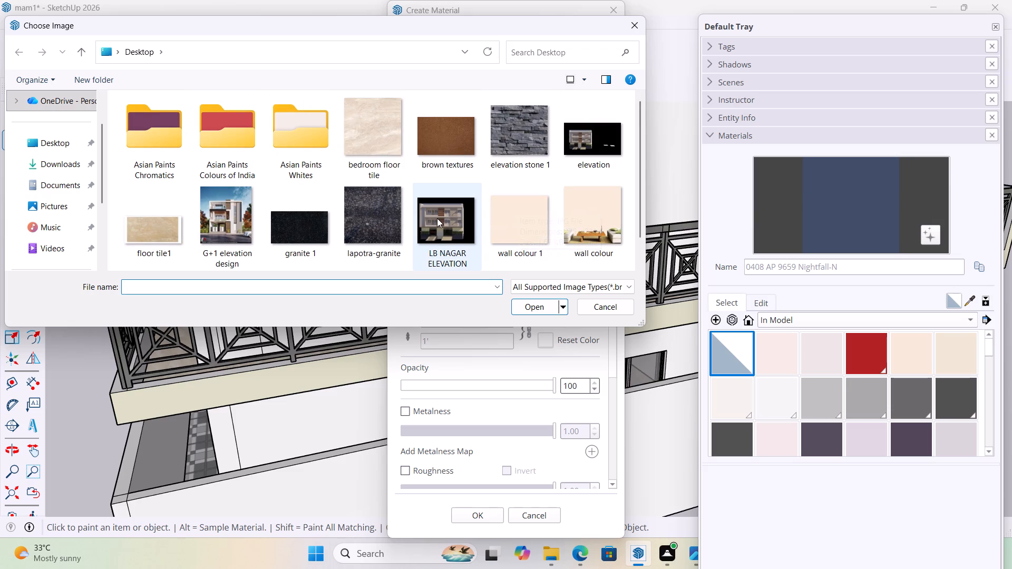
left_click(328, 220)
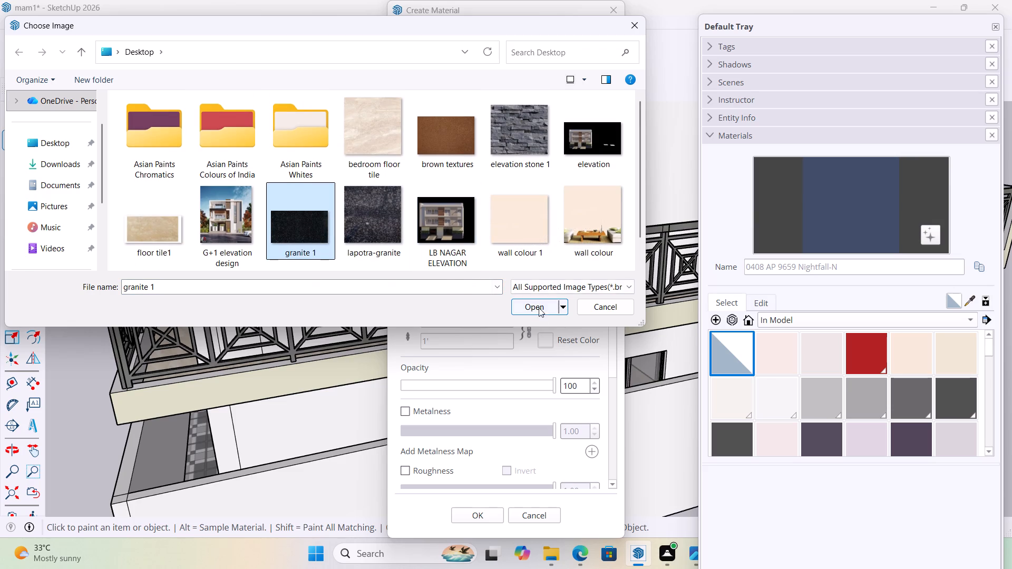
left_click(538, 306)
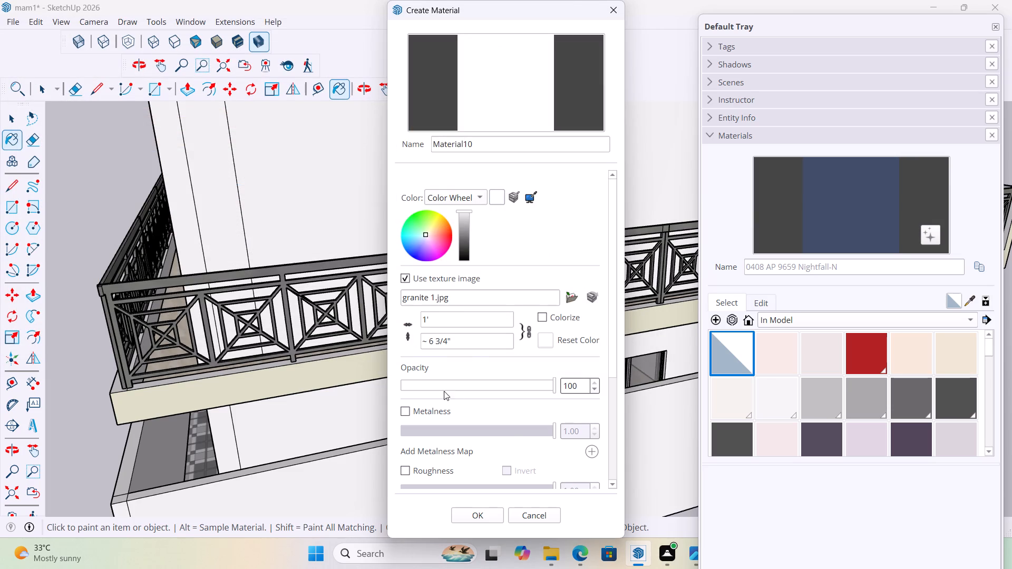
Unlock the granite texture's aspect ratio, set its size to 8" wide by 8" high, and create the material.
left_click(456, 318)
key("BackSpace")
key("BackSpace")
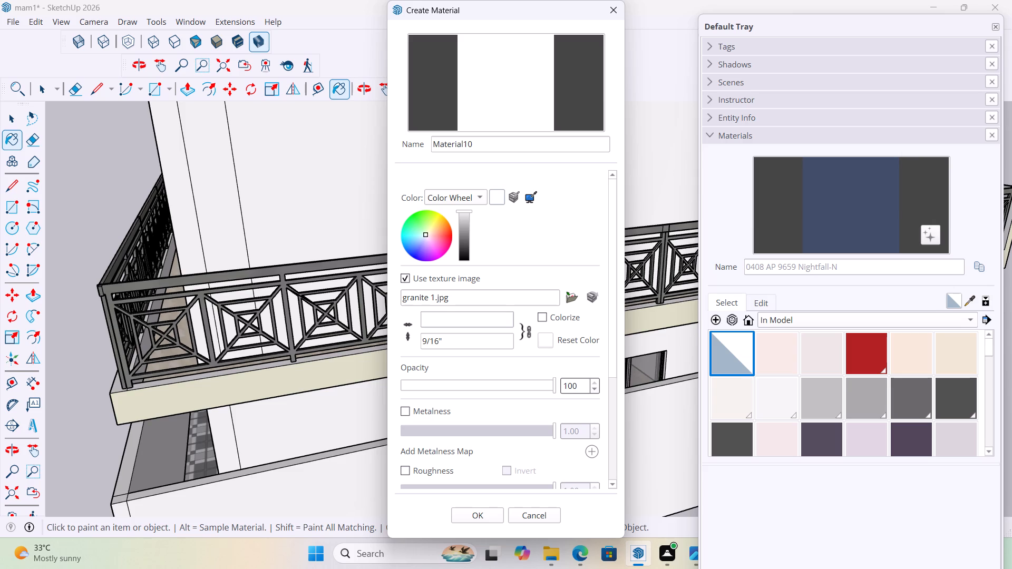
type("8\"")
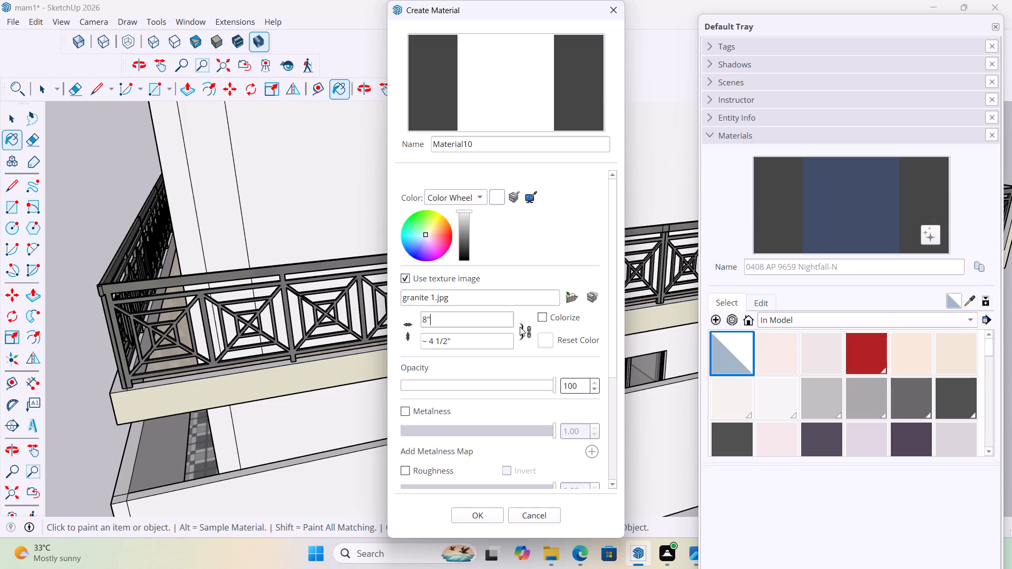
left_click(531, 328)
left_click(465, 341)
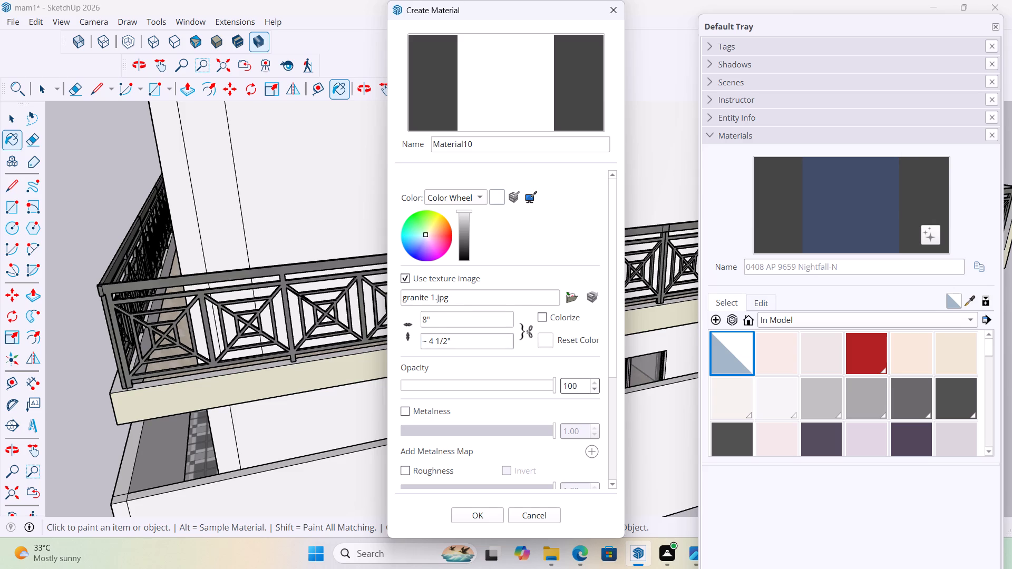
left_click(453, 316)
left_click(456, 340)
key("BackSpace")
key("BackSpace")
key("BackSpace")
key("BackSpace")
key("BackSpace")
key("BackSpace")
key("BackSpace")
key("BackSpace")
key("BackSpace")
key("BackSpace")
key("BackSpace")
type("8\"")
left_click(476, 518)
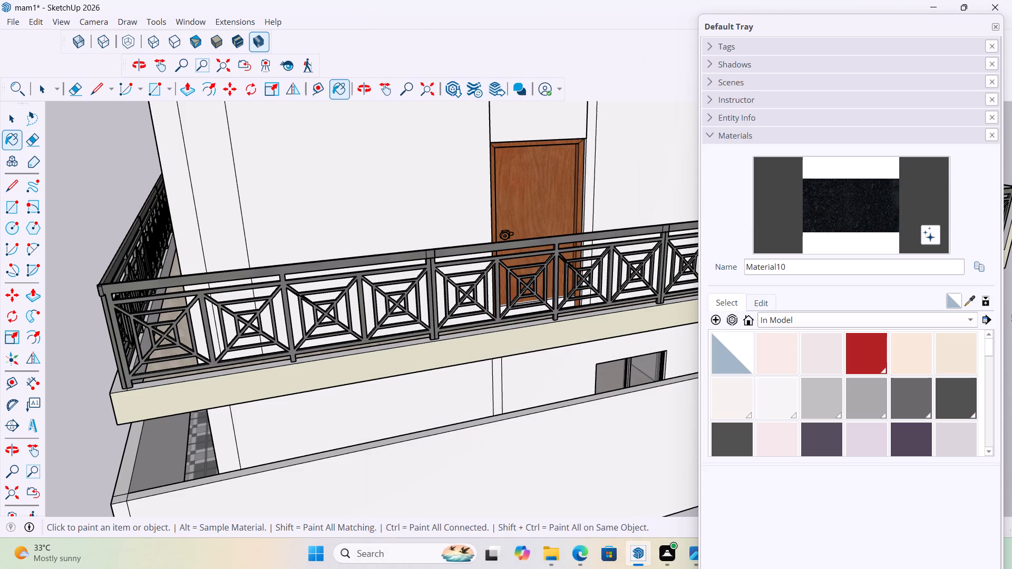
Paint the first-floor balcony ledge beneath the railing on the wooden door side with the new granite material.
left_click(896, 222)
scroll(394, 336, "up", 12)
middle_click_drag(415, 376, 393, 403)
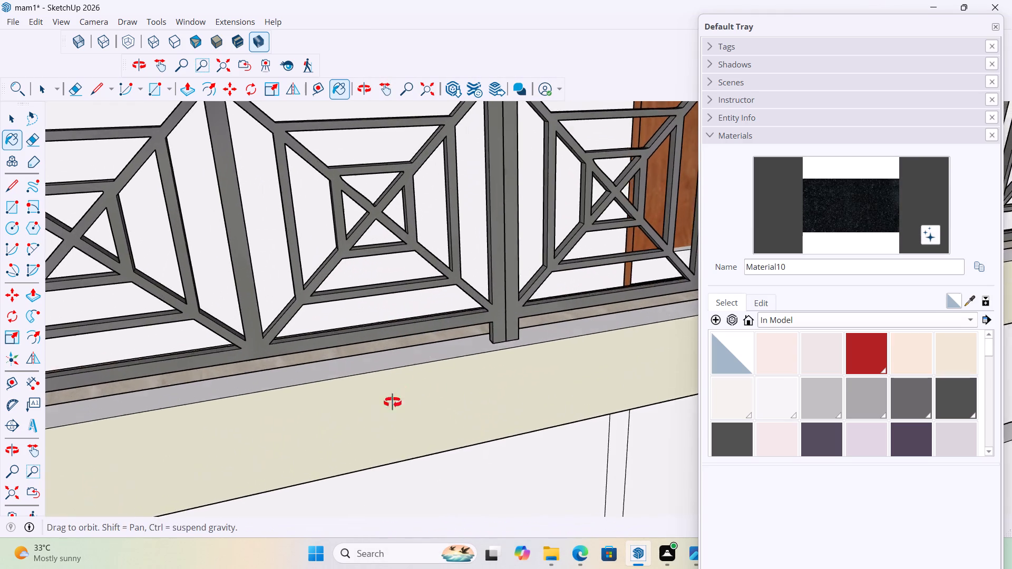
middle_click_drag(393, 403, 365, 435)
left_click(364, 386)
Paint the adjoining balcony ledge around the corner from the door side with the granite material.
scroll(364, 386, "down", 4)
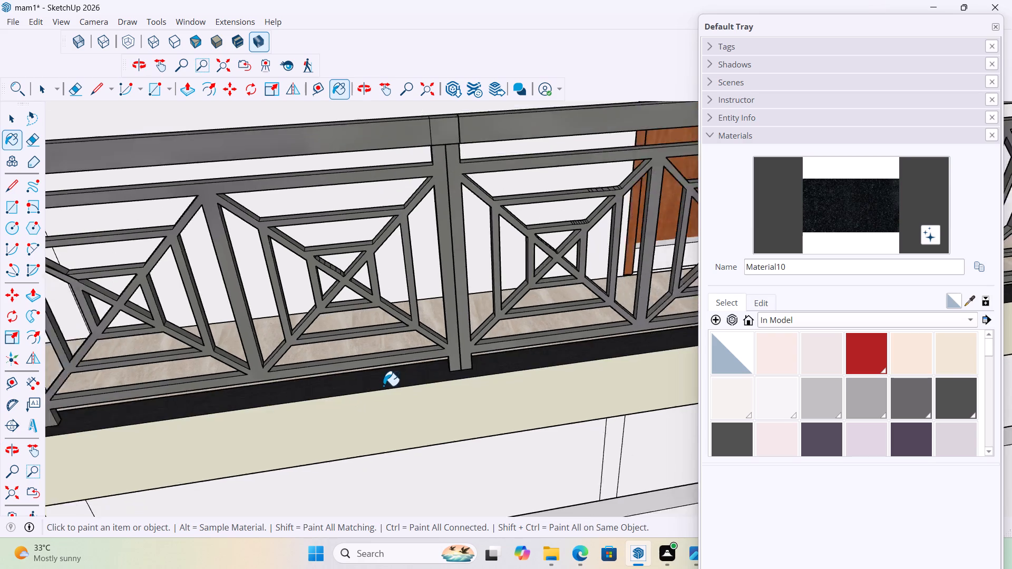
scroll(396, 380, "down", 10)
scroll(446, 377, "down", 5)
scroll(353, 397, "down", 5)
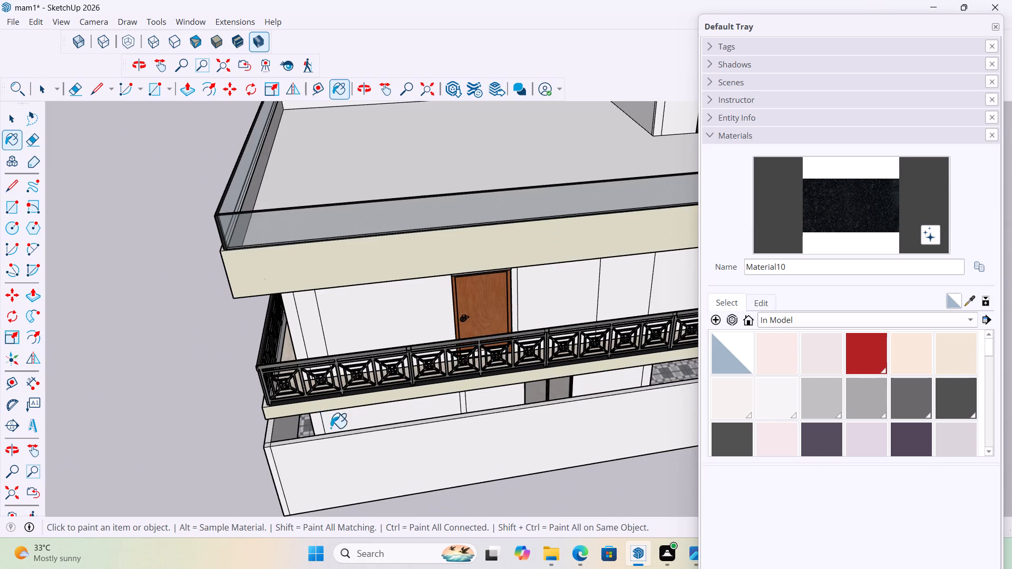
scroll(383, 408, "down", 5)
scroll(648, 384, "up", 13)
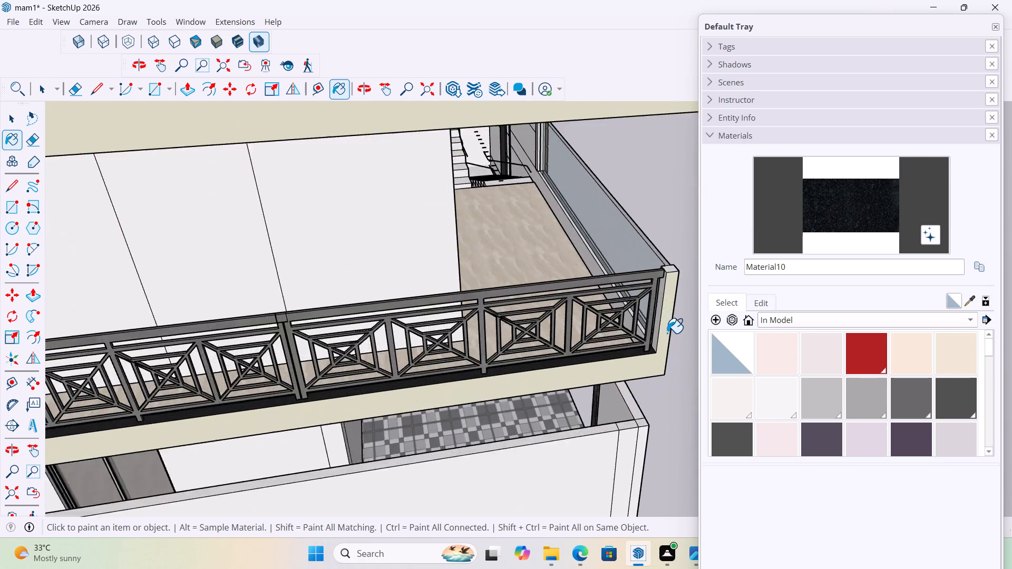
scroll(667, 333, "up", 19)
scroll(592, 385, "down", 8)
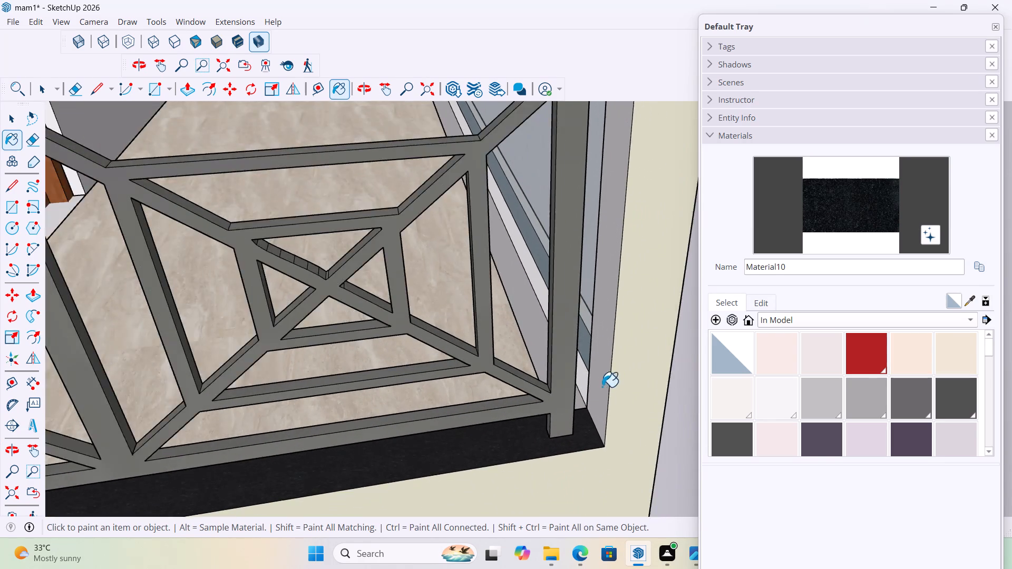
scroll(602, 387, "down", 20)
scroll(617, 321, "down", 12)
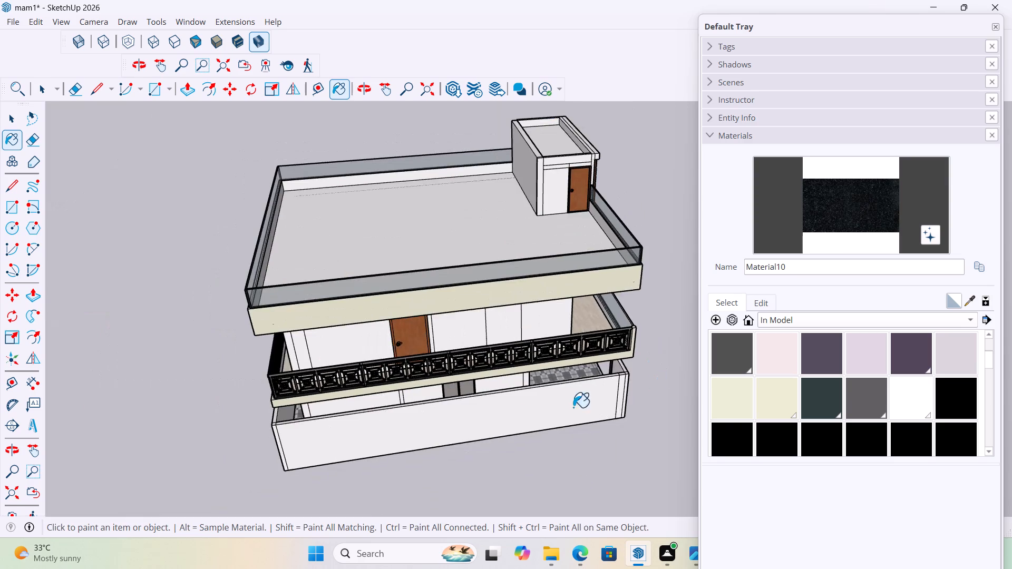
middle_click_drag(429, 367, 645, 324)
scroll(528, 414, "up", 11)
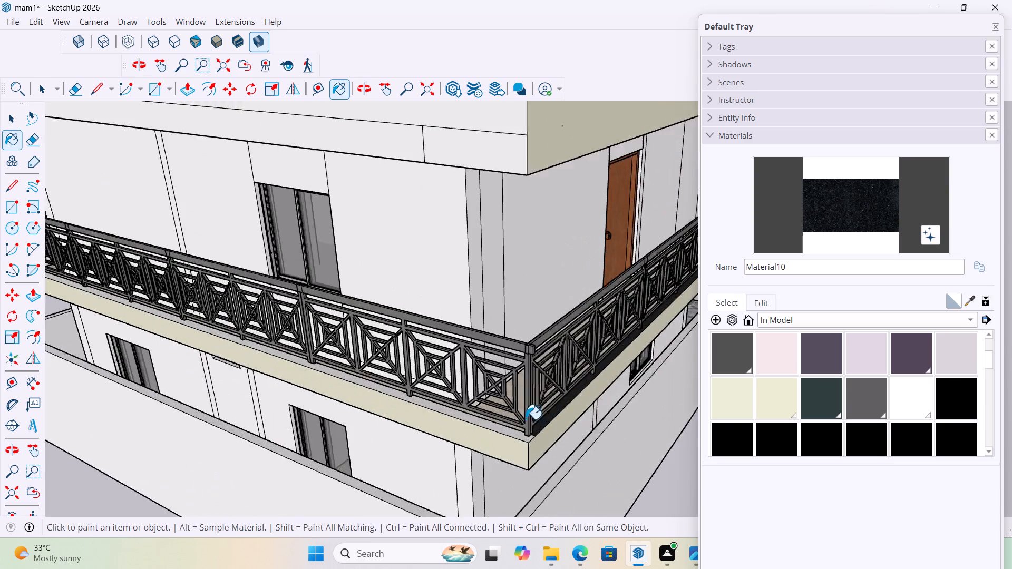
scroll(526, 419, "up", 20)
scroll(526, 419, "up", 6)
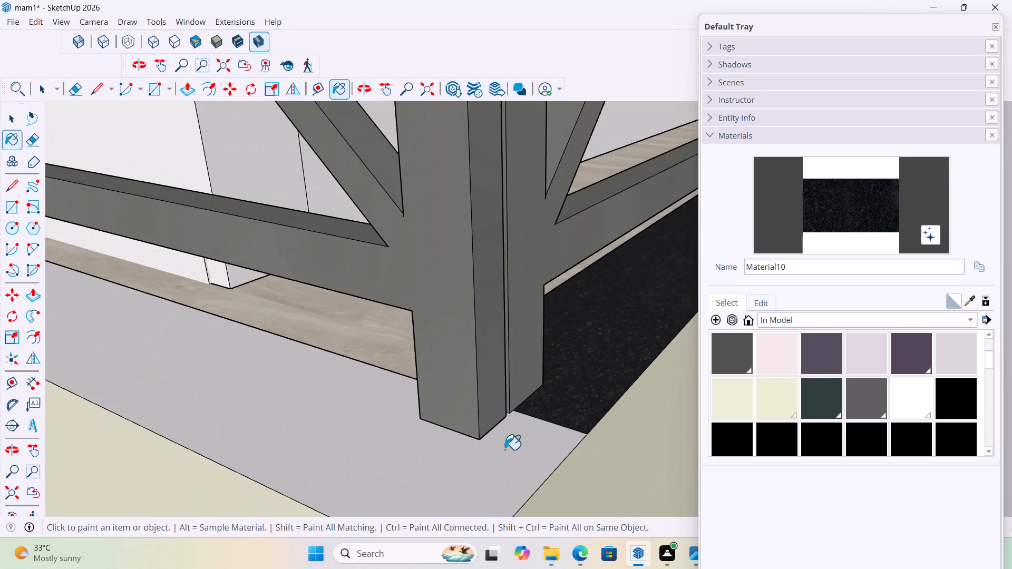
left_click(504, 449)
Paint the balcony ledge on the third side, running toward the stair tower, with the granite material.
scroll(504, 449, "down", 20)
scroll(504, 449, "down", 11)
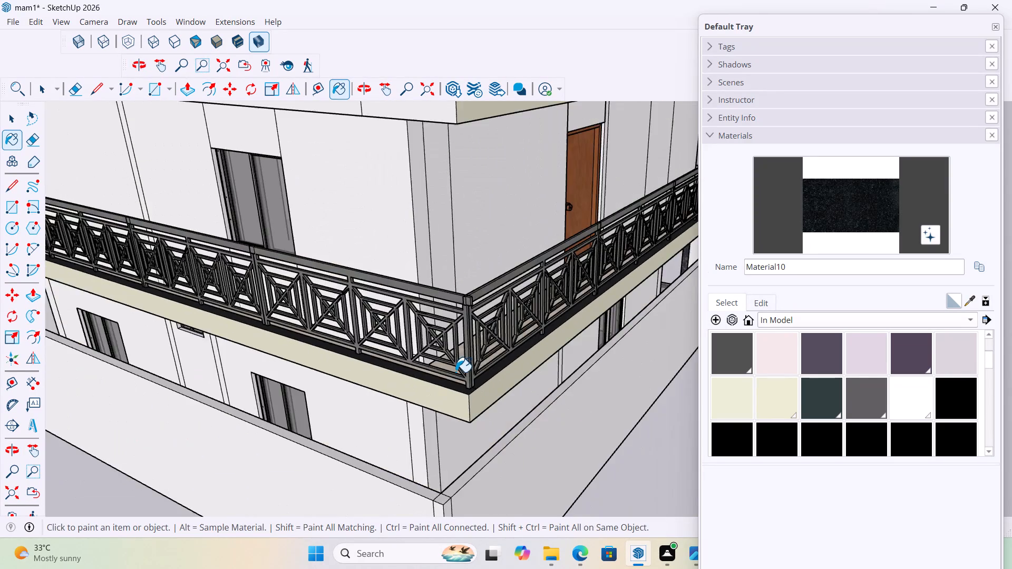
scroll(455, 372, "down", 5)
scroll(405, 348, "up", 4)
middle_click_drag(354, 306, 583, 287)
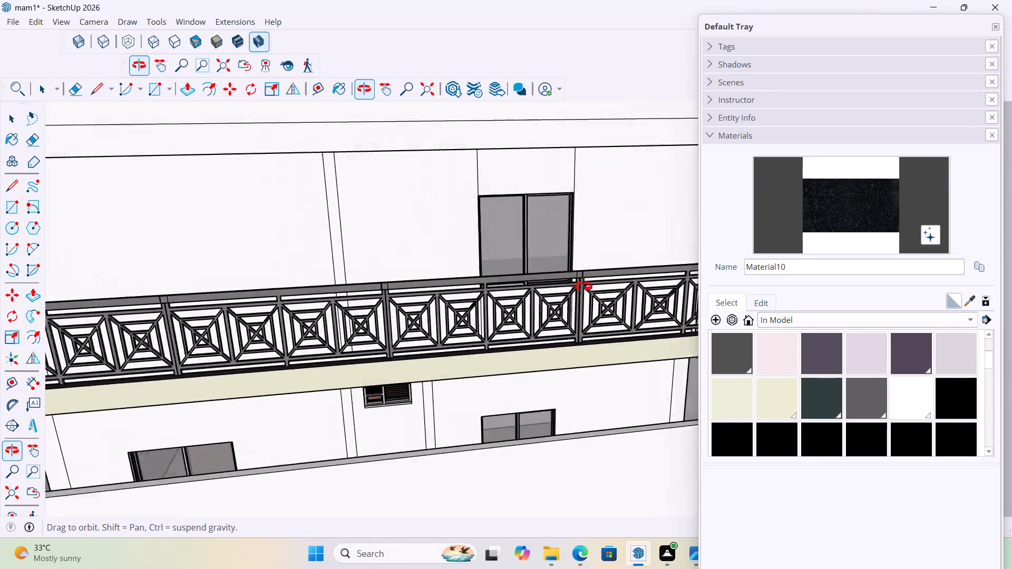
middle_click_drag(583, 287, 636, 283)
scroll(330, 374, "down", 4)
middle_click_drag(213, 410, 339, 391)
scroll(363, 458, "up", 20)
scroll(442, 457, "down", 1)
middle_click_drag(452, 460, 517, 464)
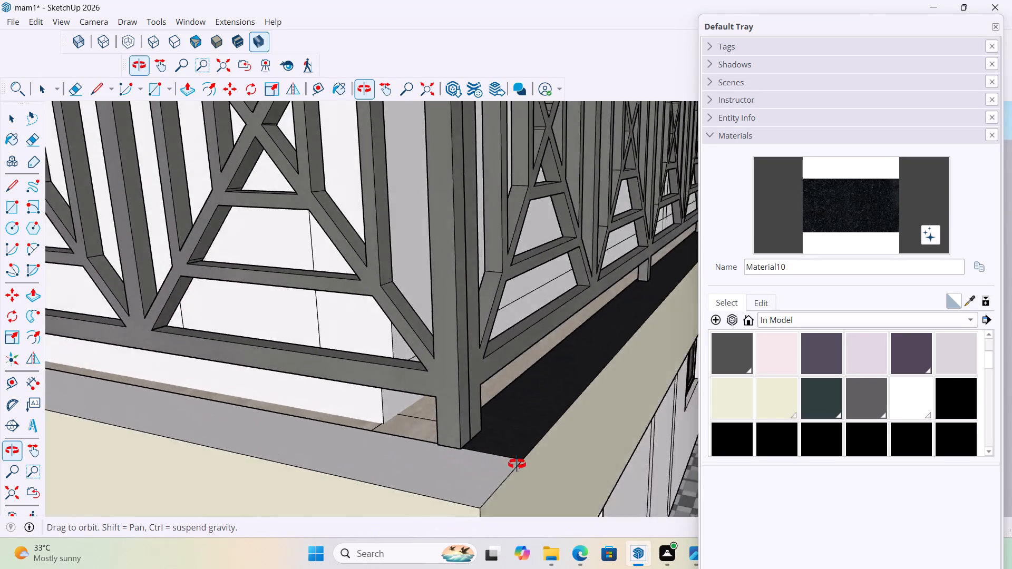
middle_click_drag(517, 464, 446, 478)
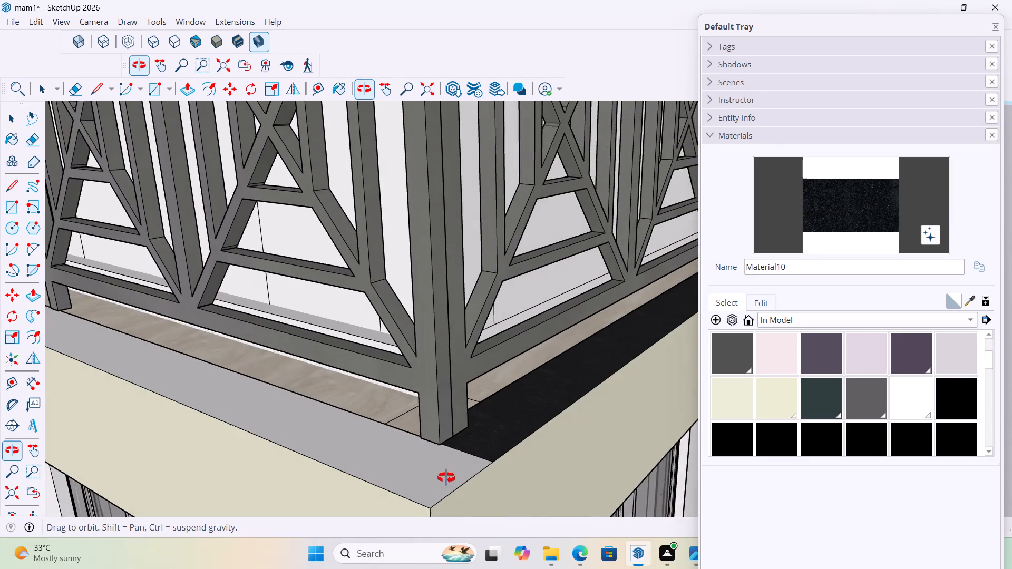
middle_click_drag(446, 478, 444, 478)
left_click(423, 478)
Examine the balcony ledge around the house from the stair tower to the corners for granite coverage.
scroll(424, 478, "down", 16)
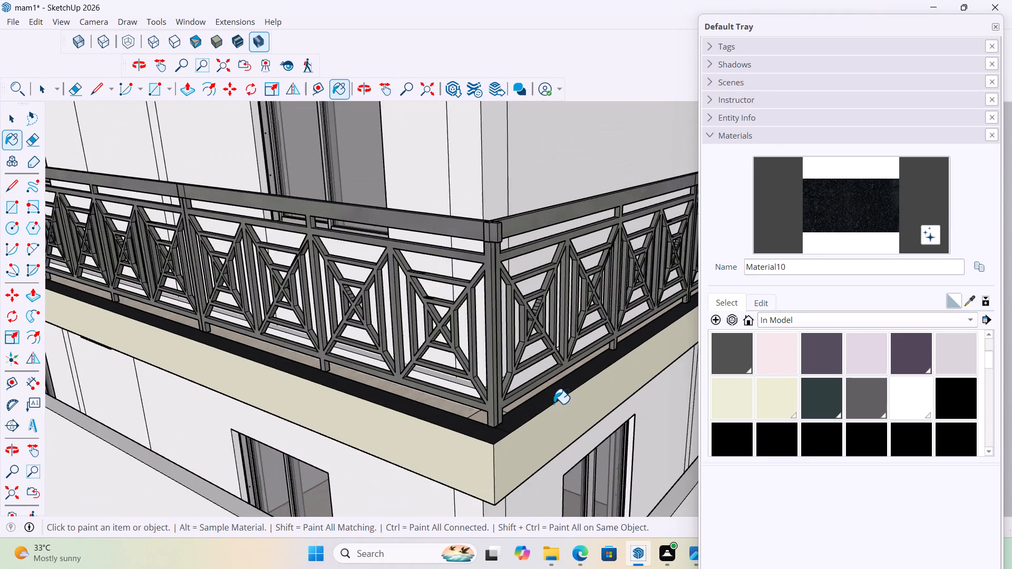
scroll(553, 404, "down", 6)
middle_click_drag(492, 390, 634, 398)
scroll(442, 381, "down", 11)
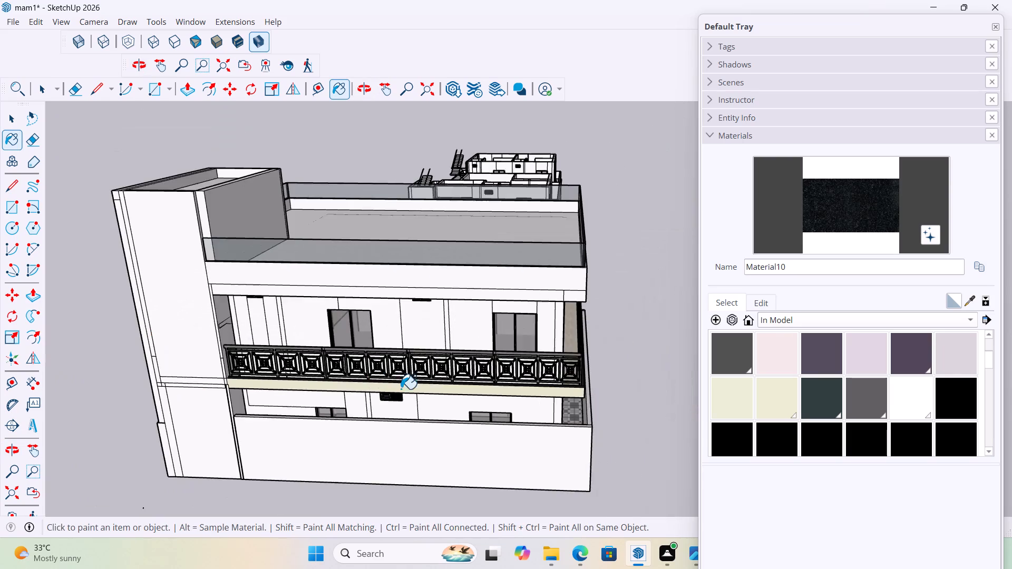
middle_click_drag(359, 379, 454, 396)
scroll(315, 418, "up", 17)
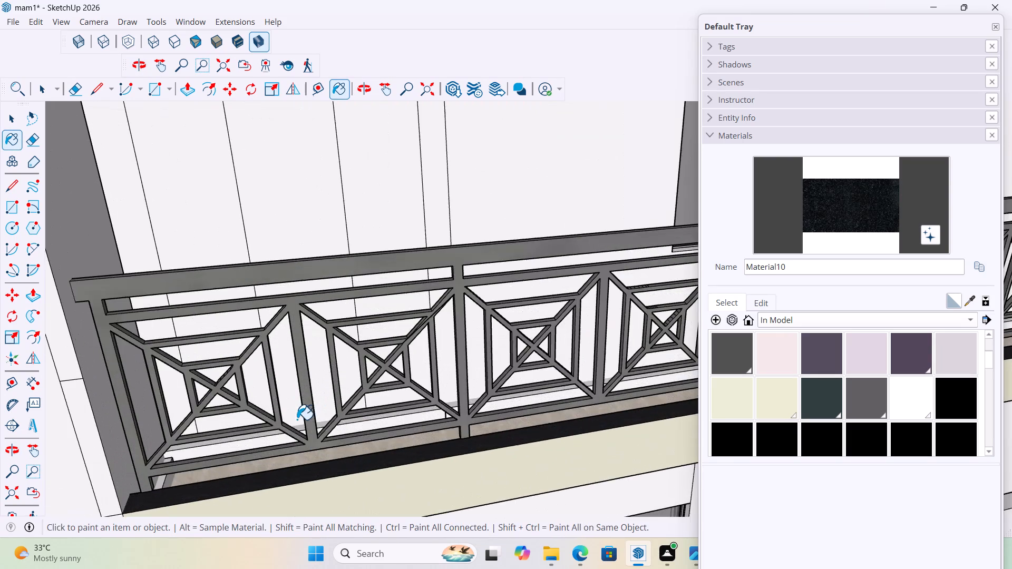
scroll(323, 365, "down", 12)
middle_click_drag(409, 370, 197, 396)
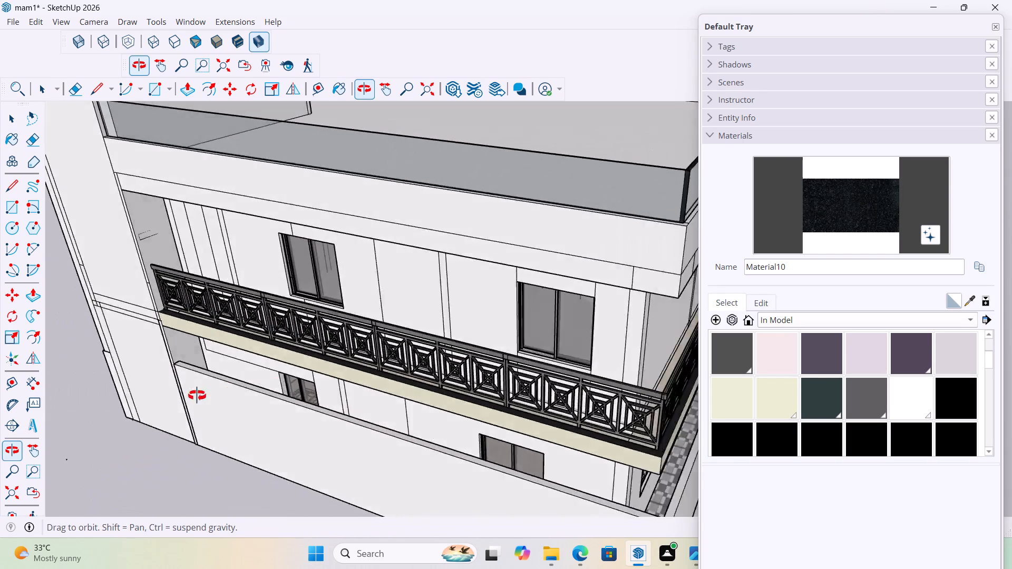
middle_click_drag(197, 396, 105, 388)
scroll(331, 398, "down", 10)
scroll(569, 318, "up", 2)
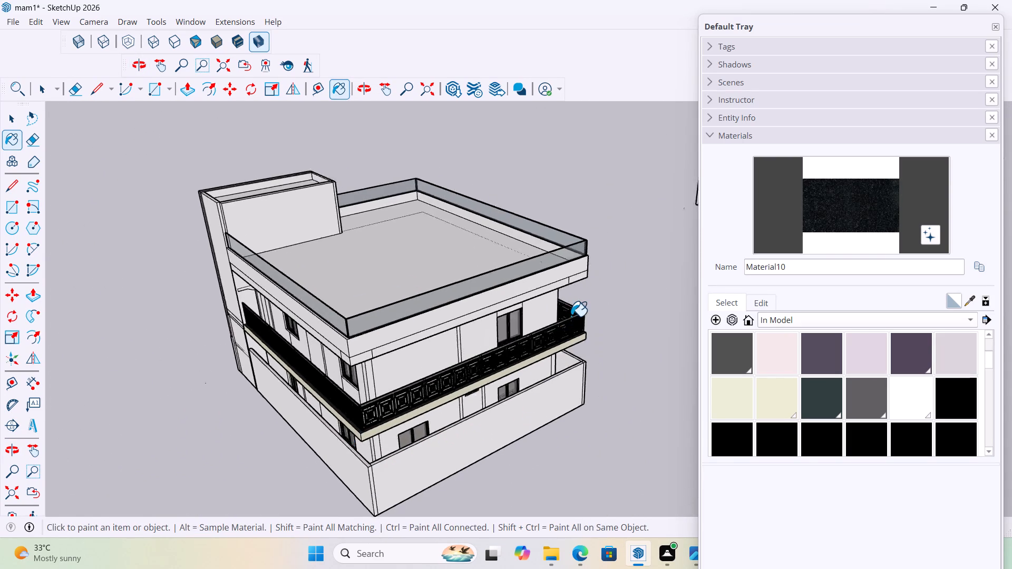
Sample the cream material 0746 AP 7715 LUMINOUS from the balcony band and paint the corner post's inner face beside the railing.
scroll(571, 316, "up", 10)
middle_click_drag(624, 347, 317, 440)
scroll(373, 454, "down", 6)
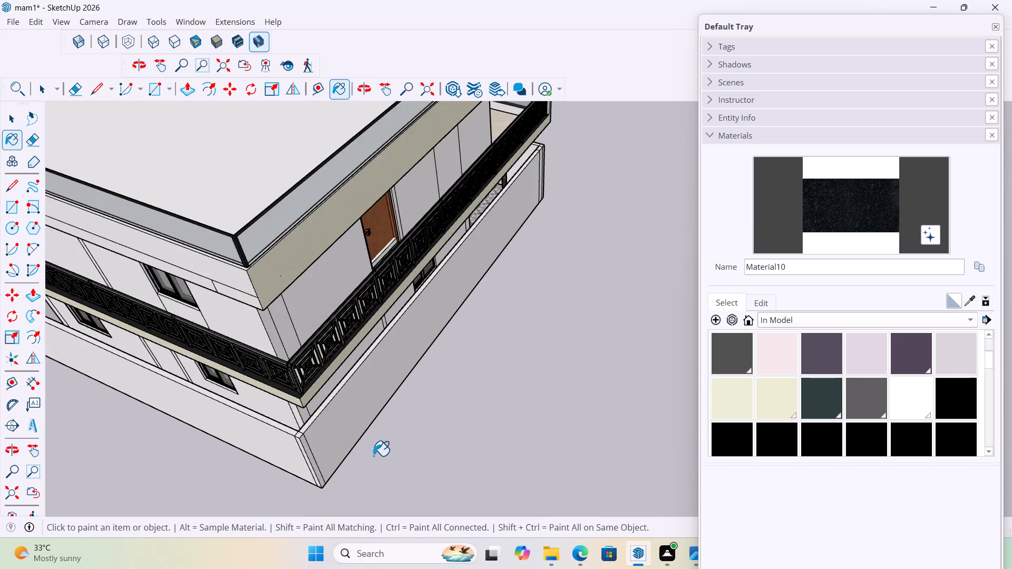
scroll(373, 456, "down", 3)
middle_click_drag(439, 408, 79, 341)
scroll(588, 220, "up", 8)
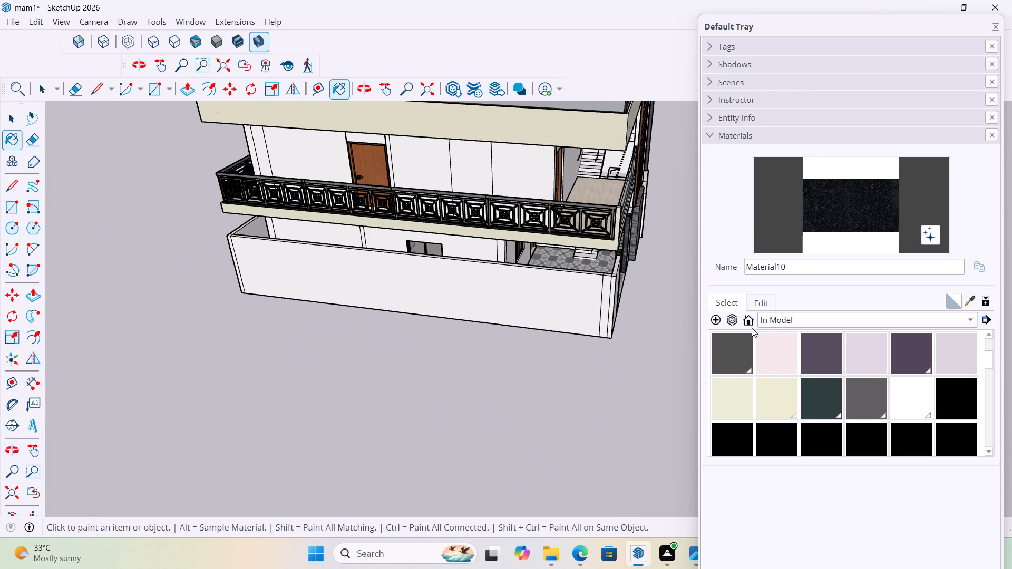
scroll(563, 163, "up", 2)
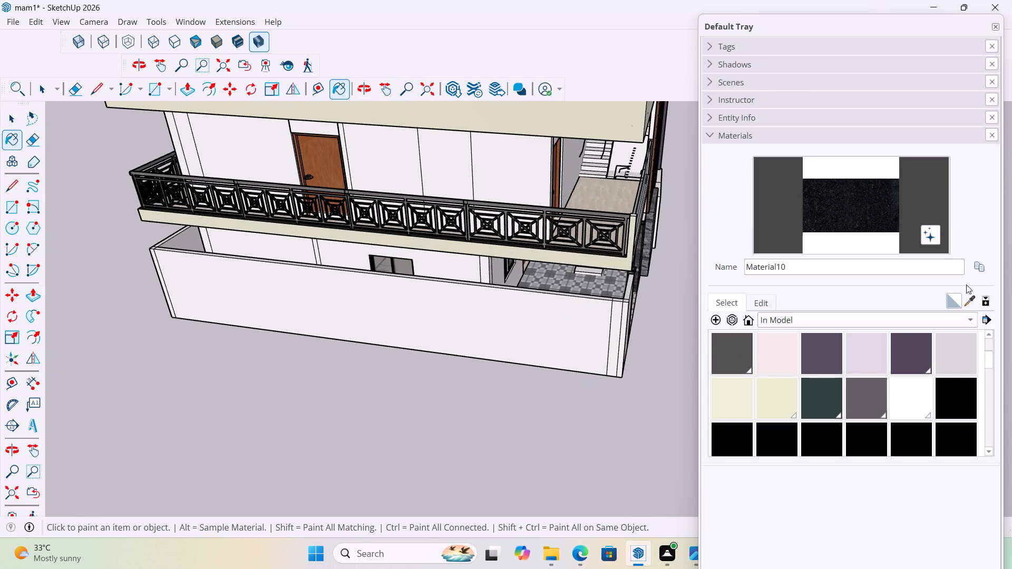
left_click(972, 301)
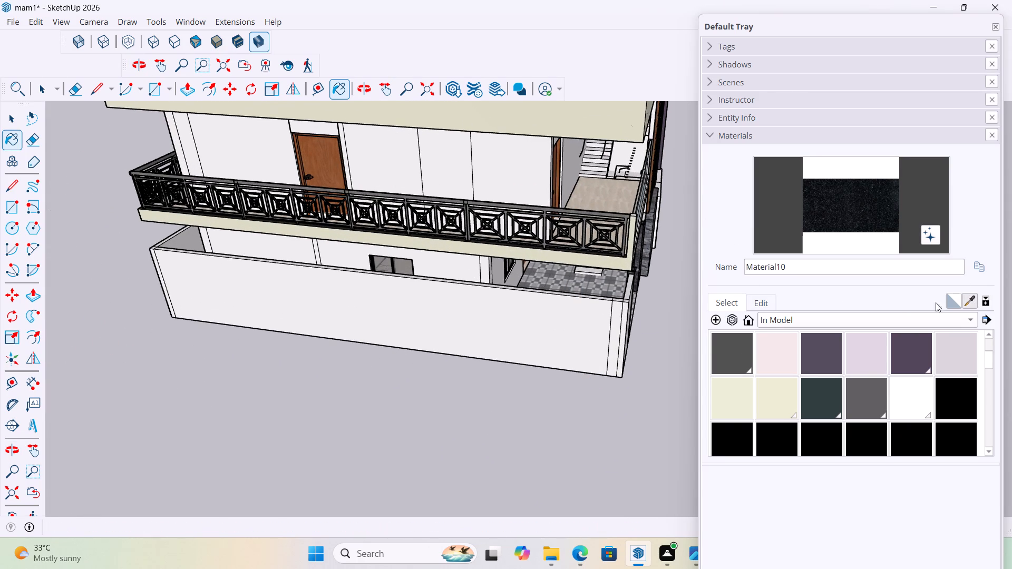
scroll(576, 262, "up", 11)
left_click(629, 243)
middle_click_drag(613, 227, 761, 237)
scroll(0, 373, "down", 4)
scroll(232, 321, "down", 4)
scroll(0, 395, "down", 5)
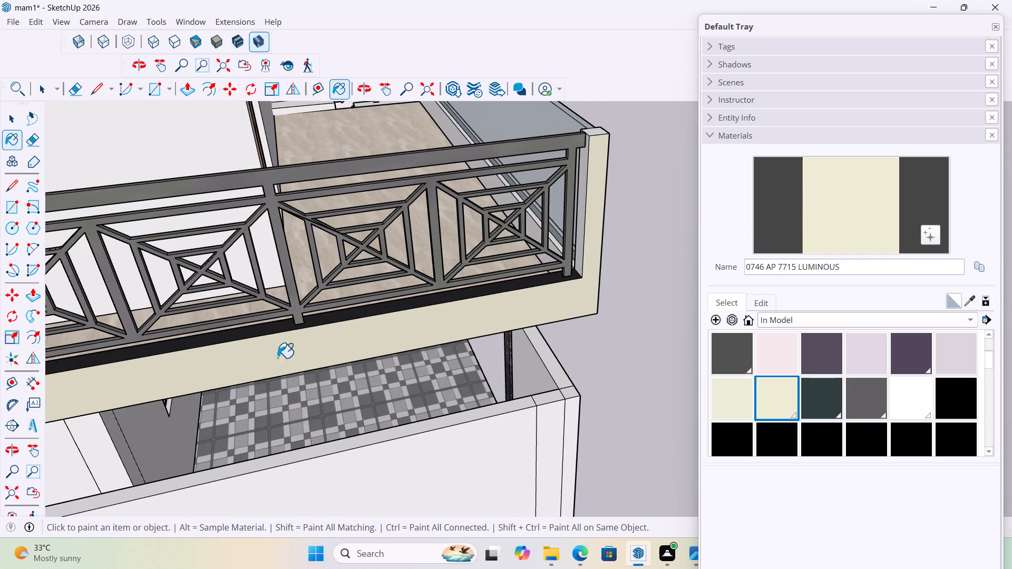
scroll(531, 252, "up", 10)
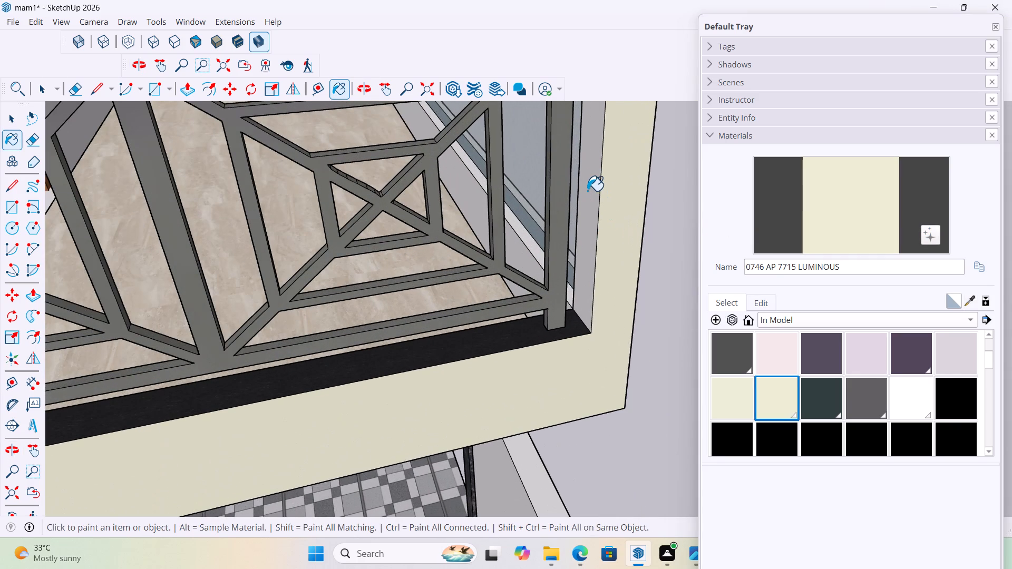
left_click(587, 191)
scroll(511, 343, "down", 15)
Paint the top face of the balcony corner post with the same cream material.
middle_click_drag(552, 277, 531, 282)
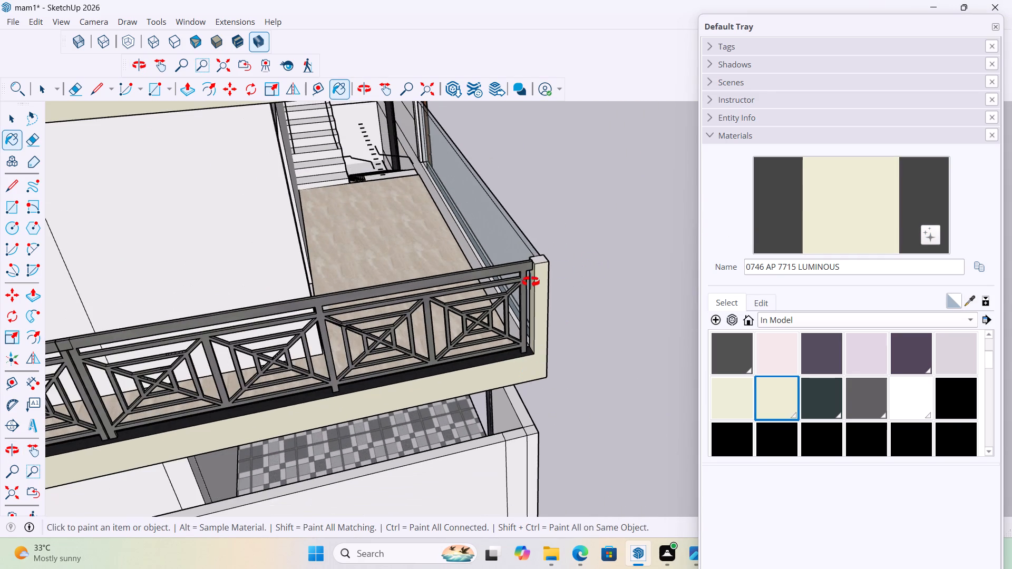
middle_click_drag(531, 282, 322, 303)
scroll(248, 228, "up", 14)
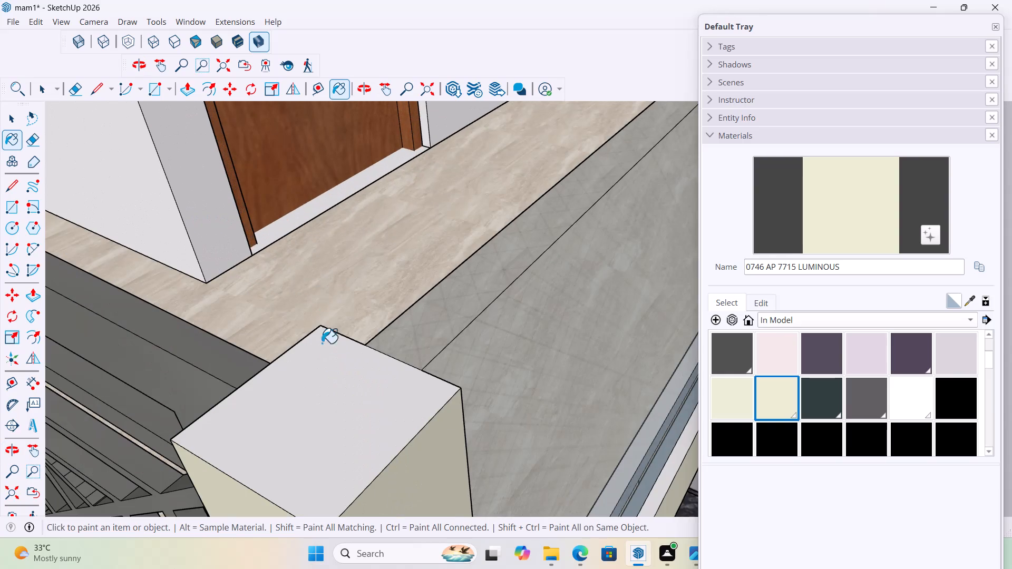
left_click(315, 383)
scroll(309, 370, "down", 20)
scroll(309, 370, "down", 7)
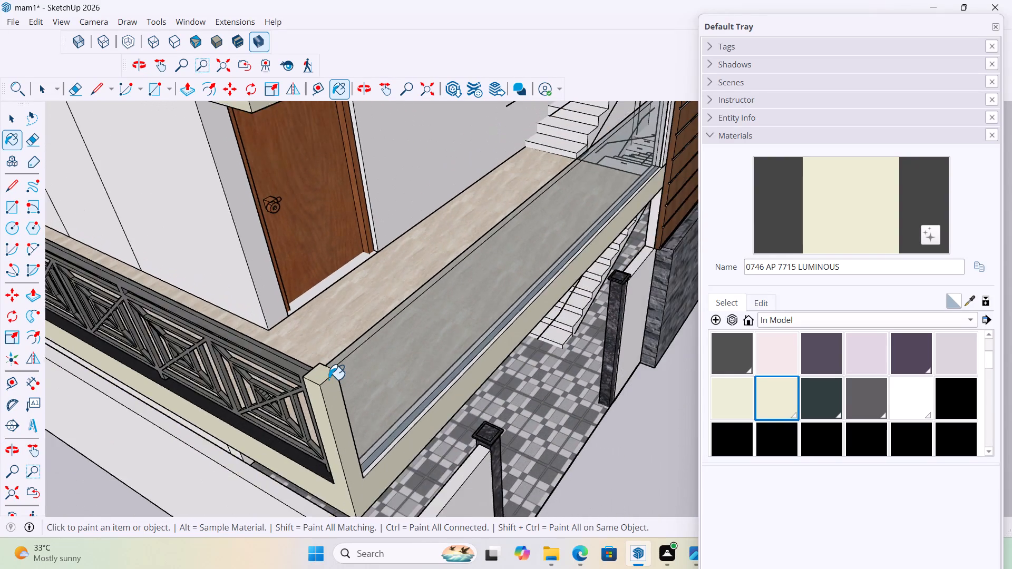
scroll(328, 379, "down", 2)
scroll(394, 394, "up", 13)
middle_click_drag(408, 397, 365, 387)
scroll(594, 378, "down", 4)
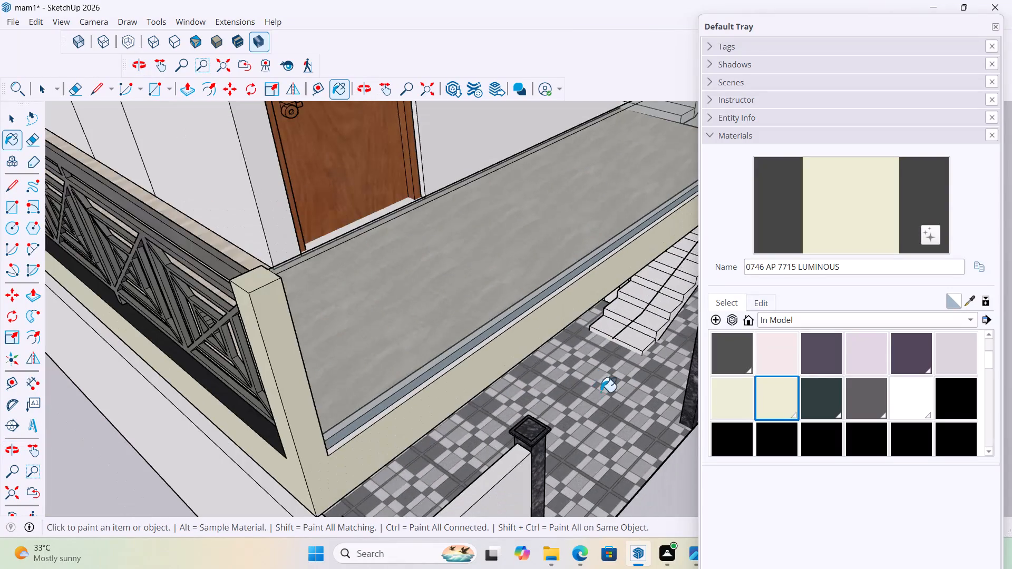
key("space")
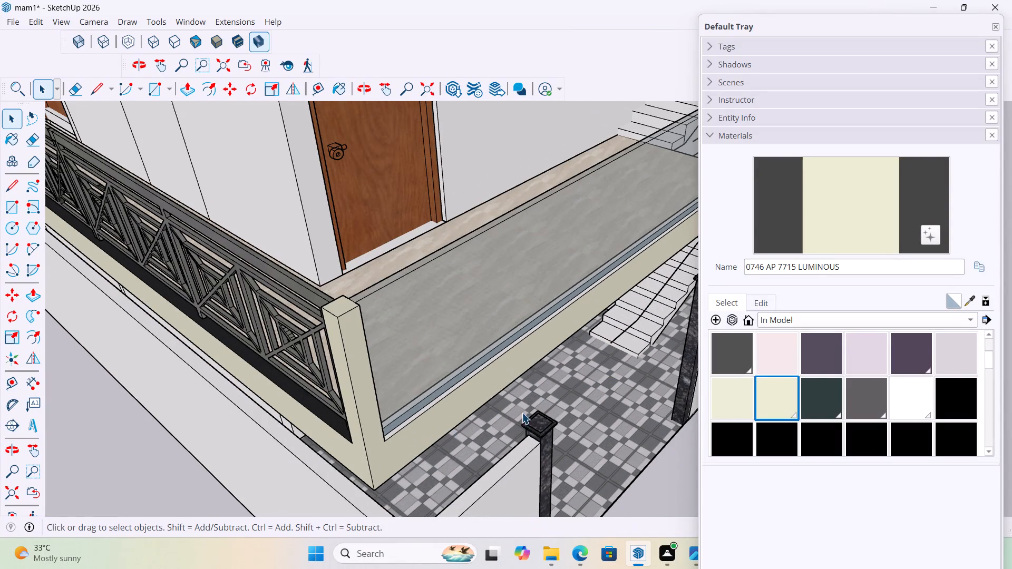
Sample the black granite Material10 from the railing ledge and paint the ledge beneath the first-floor glass railing with it.
scroll(493, 408, "up", 1)
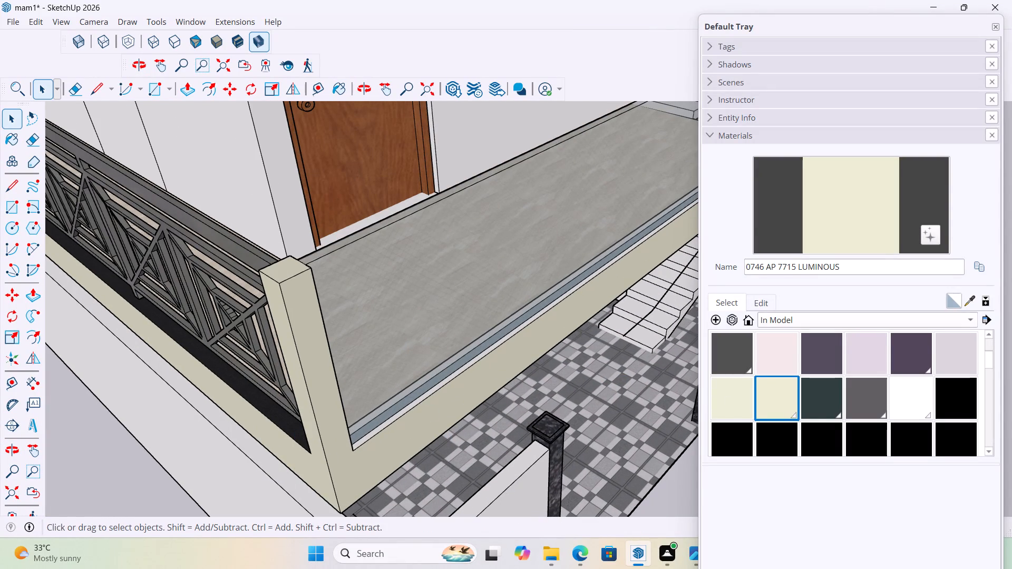
left_click(972, 302)
scroll(273, 429, "up", 3)
left_click(294, 416)
scroll(465, 398, "up", 7)
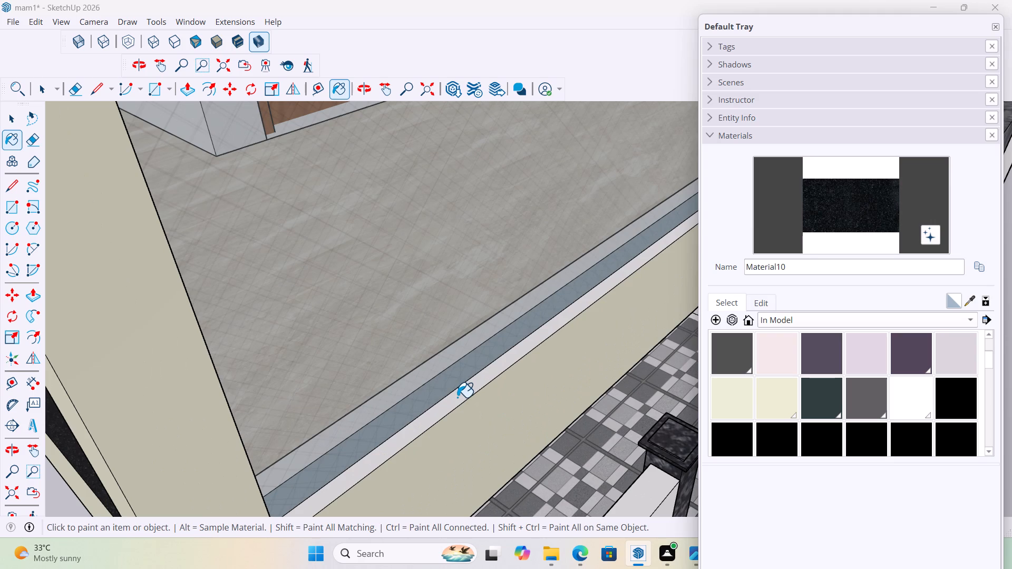
left_click(457, 397)
scroll(474, 442, "down", 4)
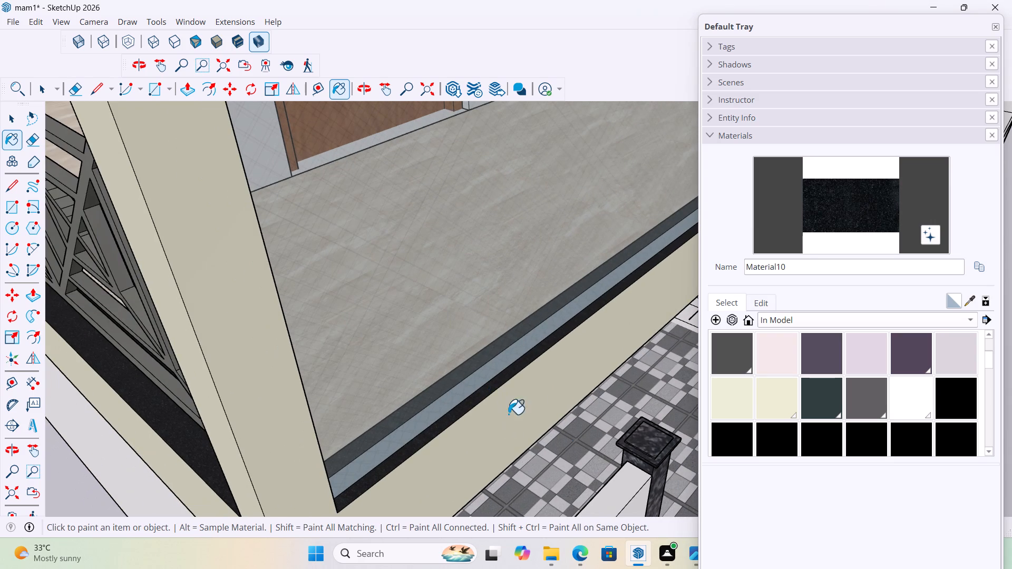
middle_click_drag(557, 428, 425, 469)
scroll(435, 490, "down", 4)
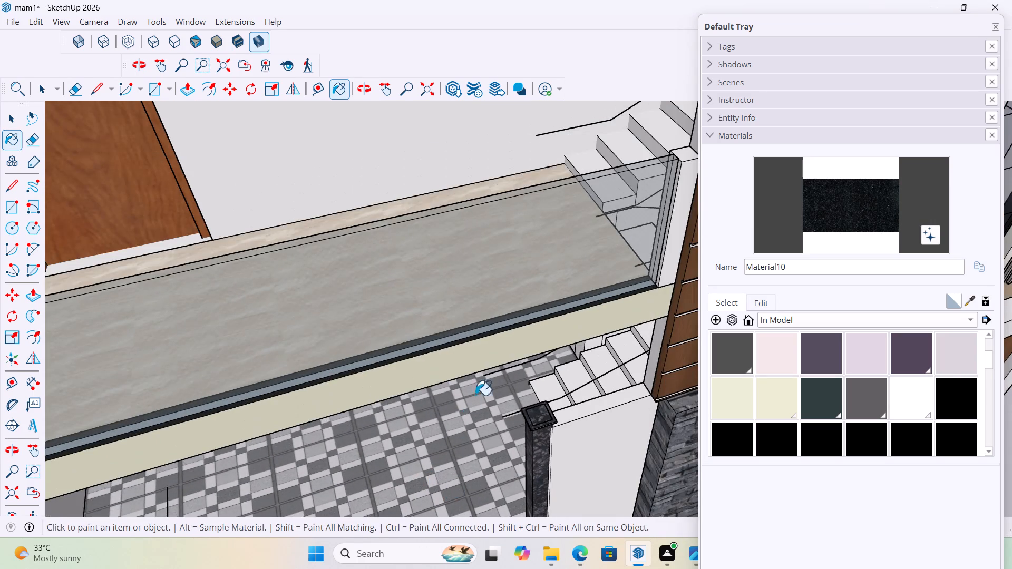
middle_click_drag(480, 387, 599, 407)
scroll(550, 406, "down", 4)
scroll(557, 430, "up", 4)
scroll(482, 360, "down", 5)
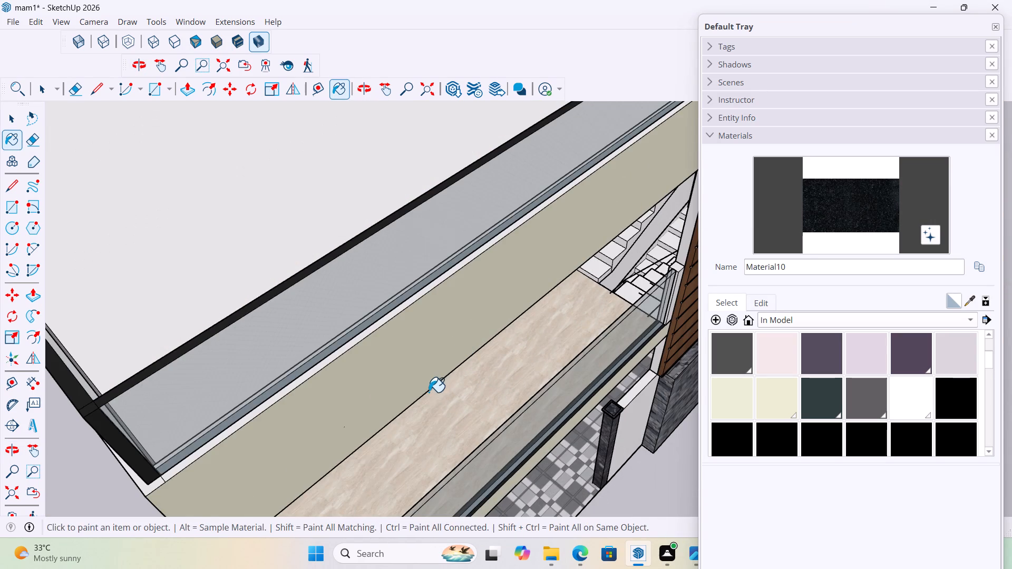
key("space")
Examine the first-floor balcony from the railing corner along the floor toward the stairs.
scroll(426, 352, "down", 6)
middle_click_drag(463, 374, 553, 327)
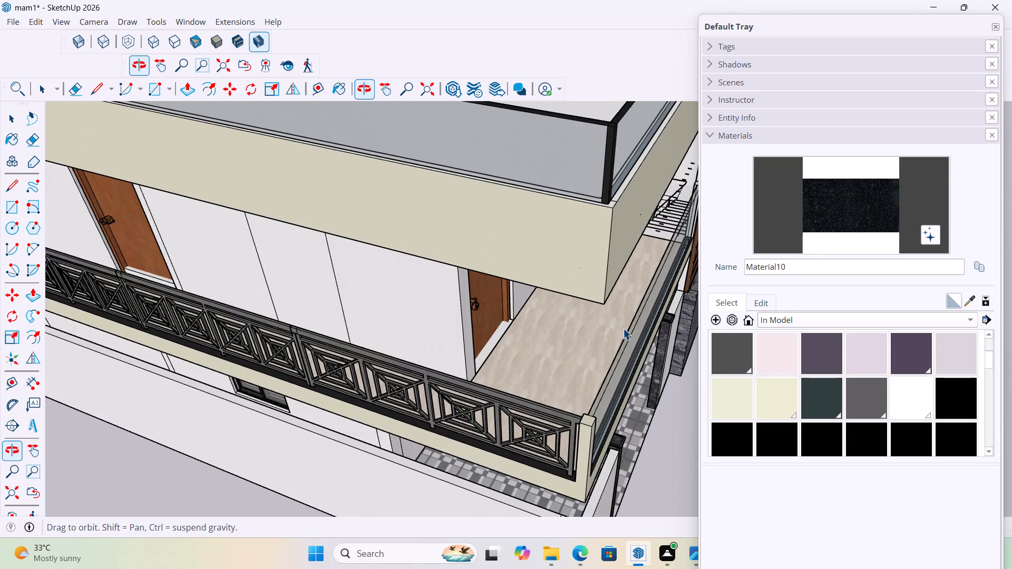
scroll(634, 322, "up", 8)
scroll(356, 368, "down", 7)
middle_click_drag(408, 406, 428, 365)
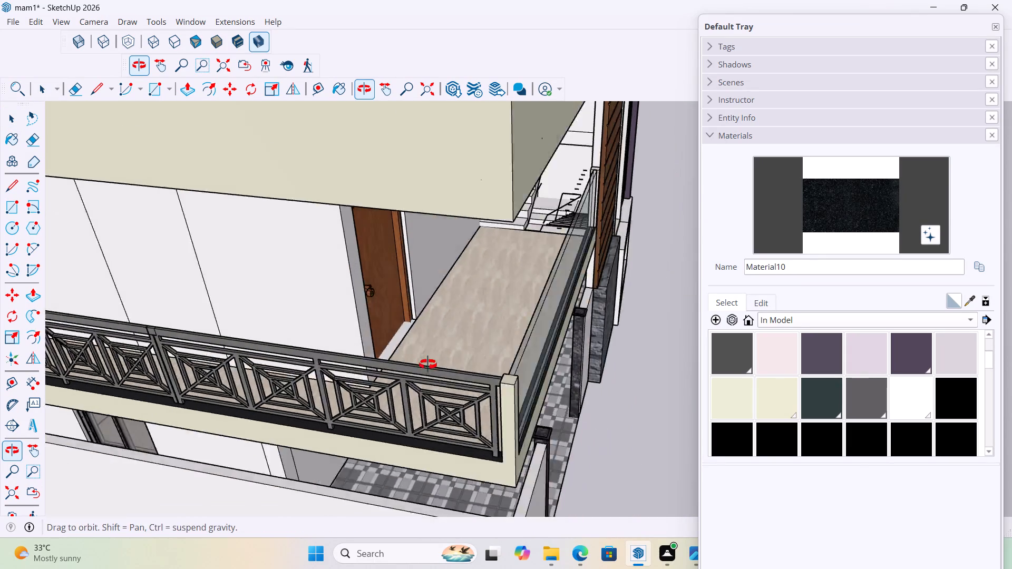
middle_click_drag(428, 365, 413, 354)
scroll(271, 351, "down", 10)
middle_click_drag(342, 392, 422, 418, "shift")
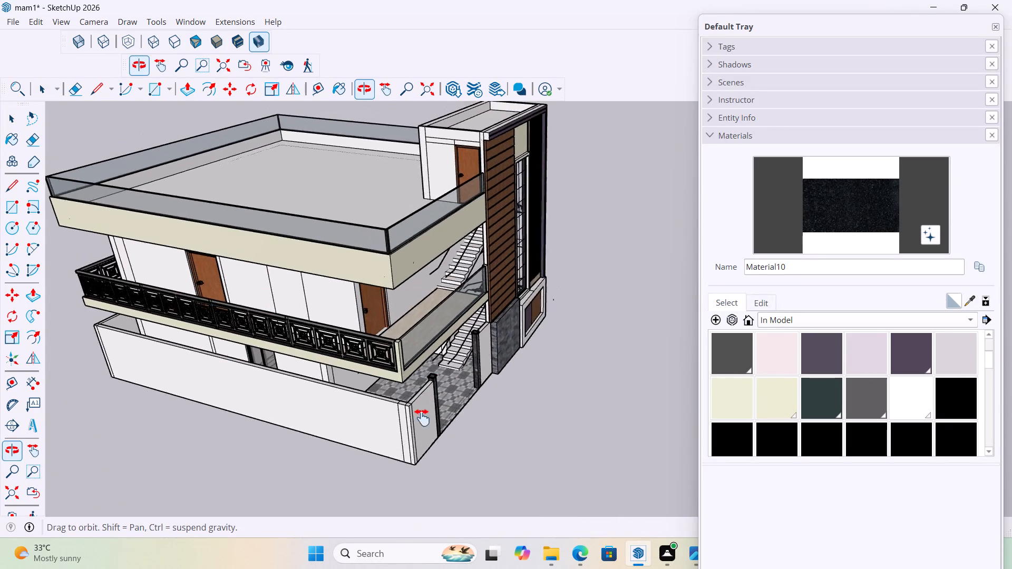
middle_click_drag(422, 418, 424, 464, "shift")
scroll(467, 396, "up", 8)
middle_click_drag(437, 361, 521, 350)
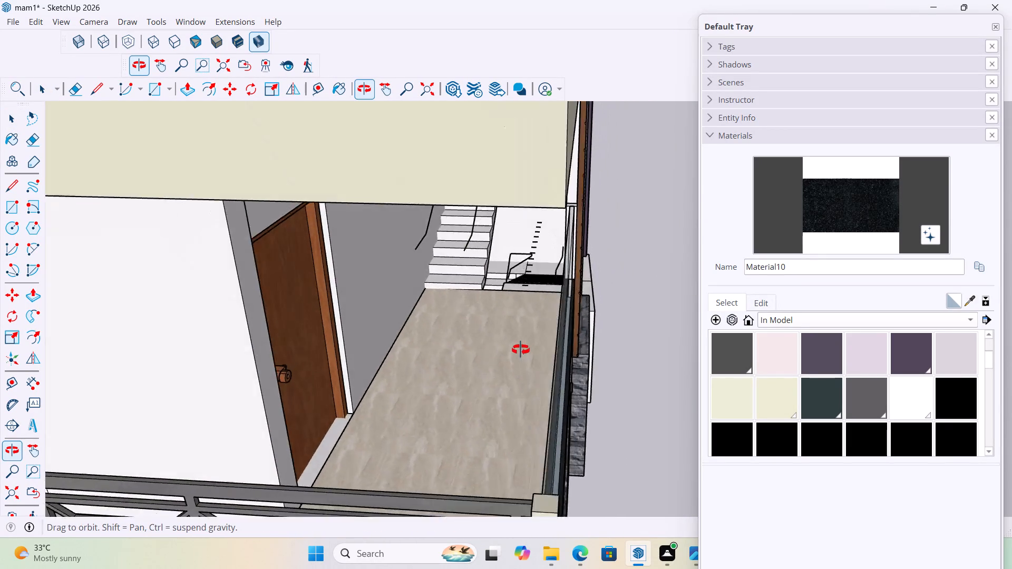
middle_click_drag(521, 350, 545, 355)
scroll(608, 350, "up", 9)
scroll(459, 327, "down", 7)
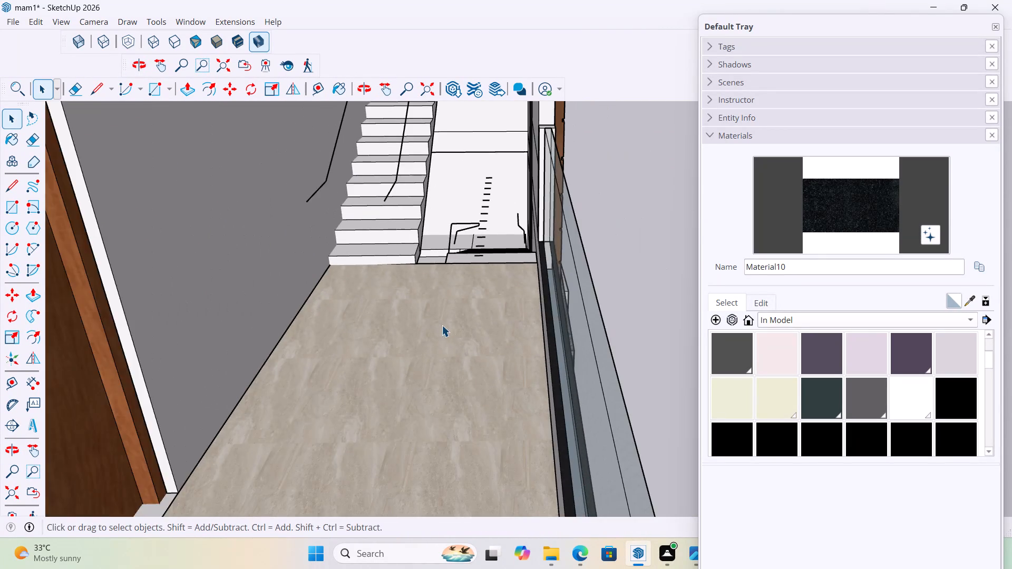
Examine the glass-railed front balcony, its corner post and the granite ledges from several angles.
scroll(442, 325, "down", 10)
middle_click_drag(494, 348, 161, 293)
scroll(239, 239, "up", 2)
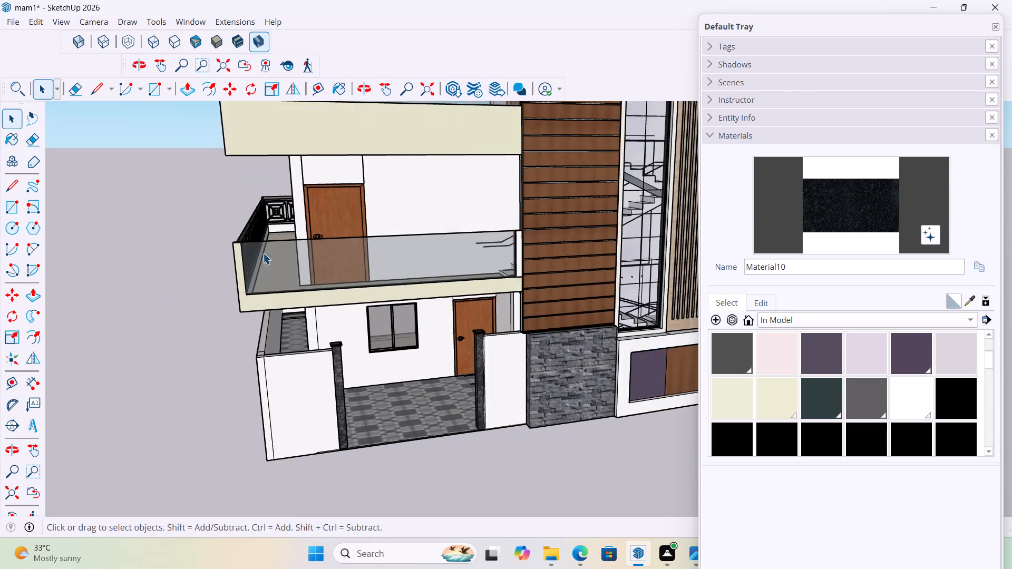
scroll(263, 253, "up", 14)
middle_click_drag(306, 271, 349, 311)
scroll(315, 291, "down", 1)
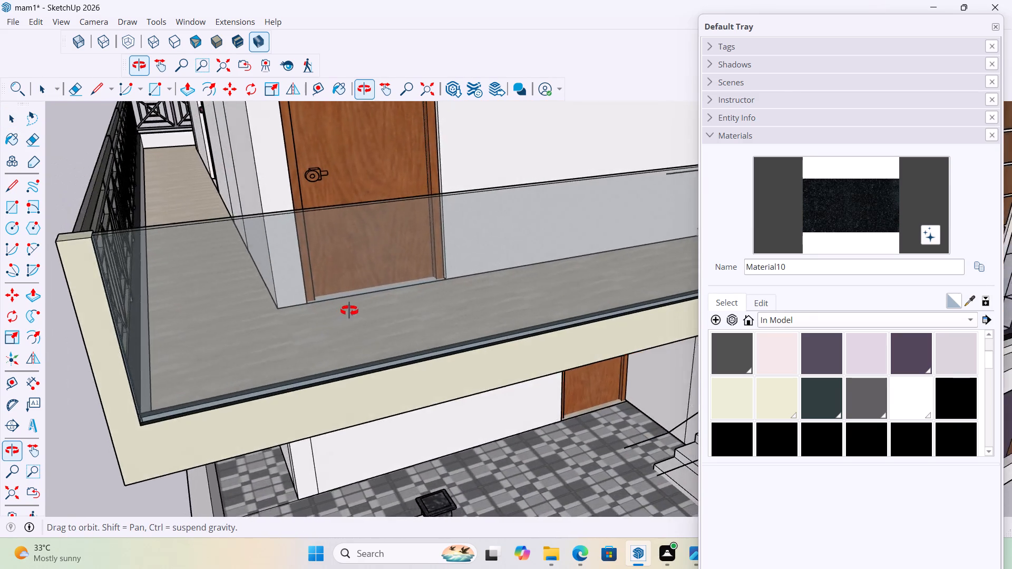
middle_click_drag(349, 311, 187, 297)
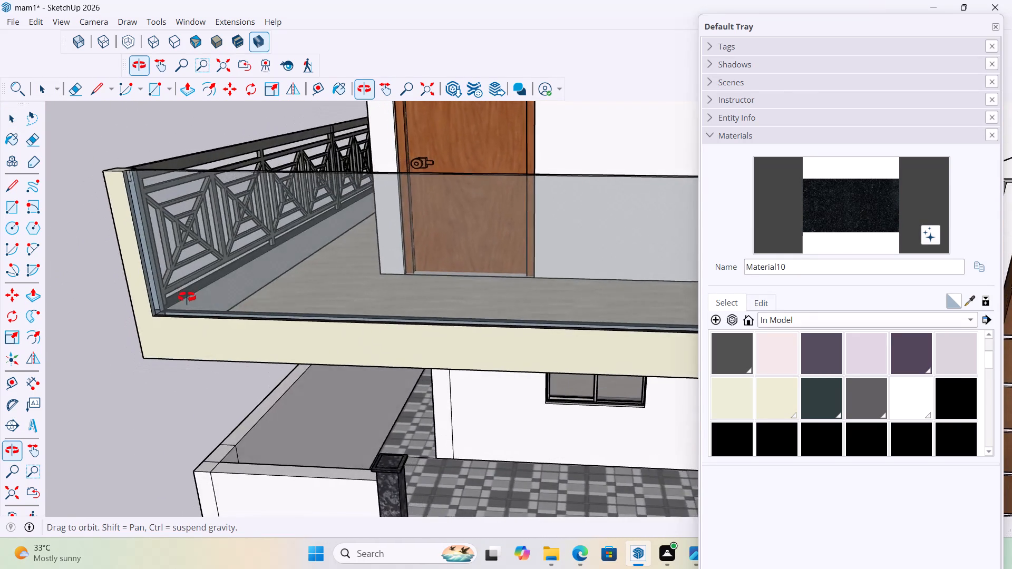
middle_click_drag(187, 297, 238, 290)
scroll(247, 296, "up", 1)
scroll(285, 365, "down", 11)
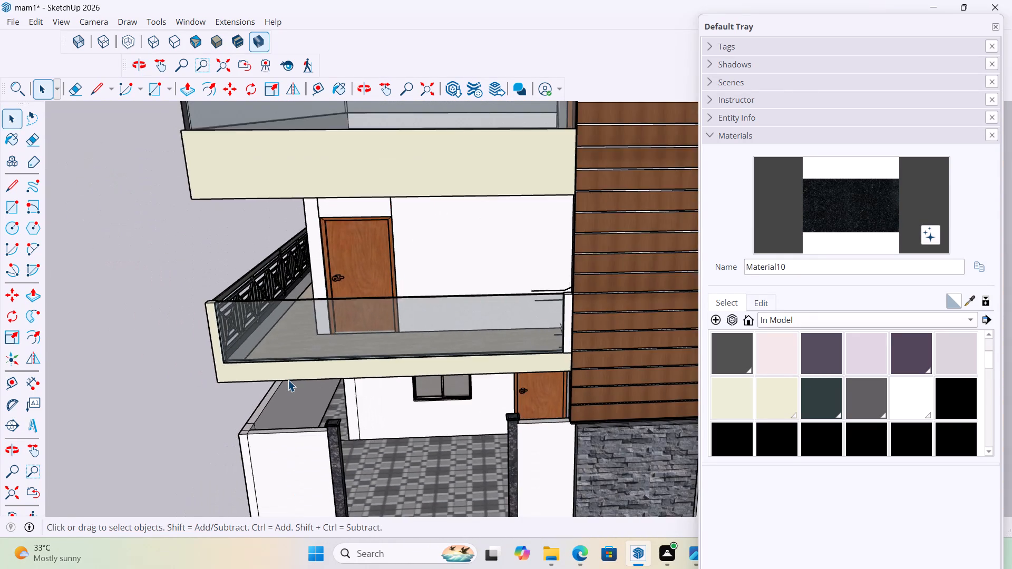
scroll(288, 380, "down", 6)
scroll(305, 280, "up", 5)
middle_click_drag(305, 273, 312, 263)
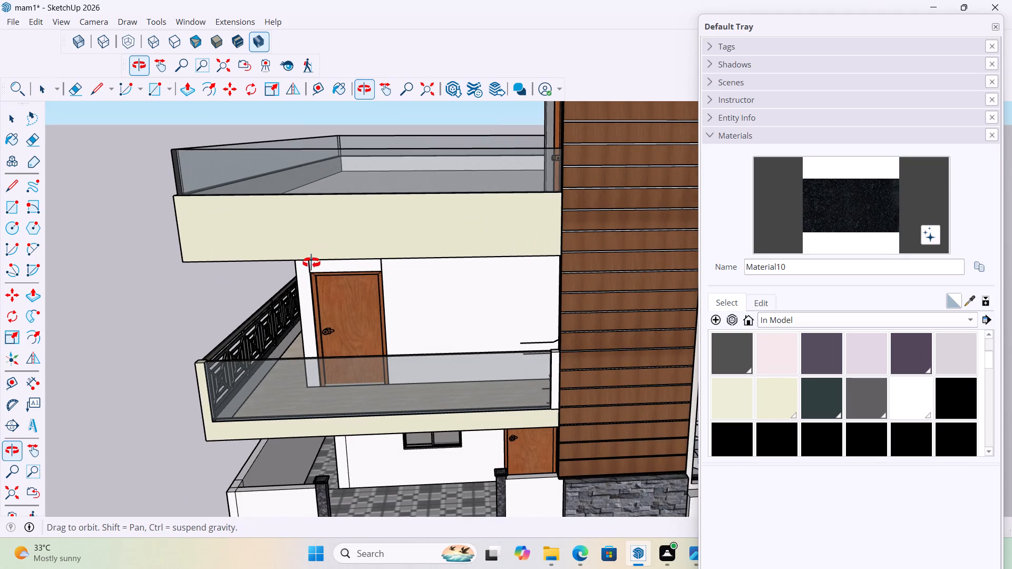
middle_click_drag(312, 263, 330, 262)
scroll(305, 315, "down", 4)
middle_click_drag(303, 301, 407, 270)
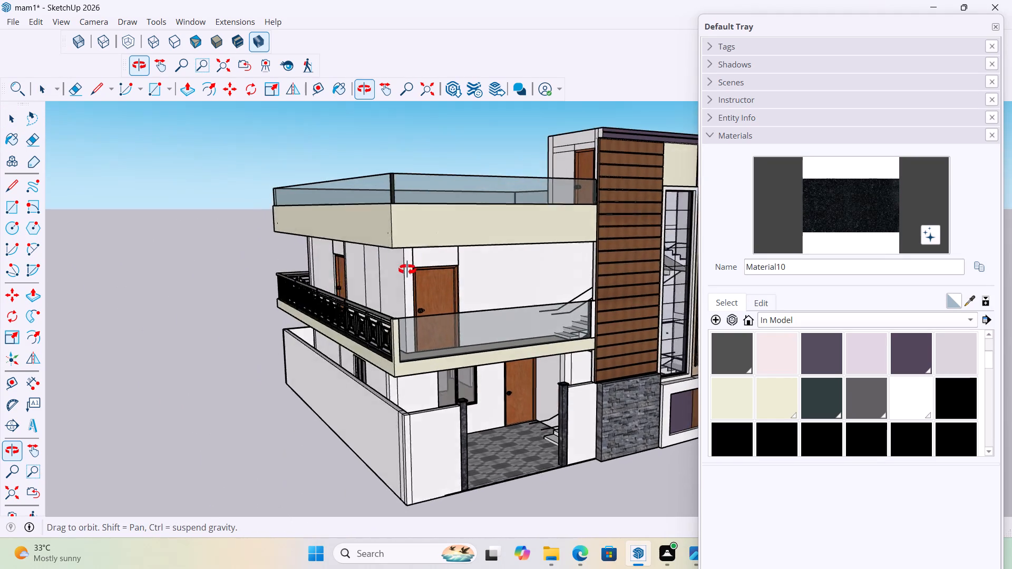
middle_click_drag(407, 270, 436, 269)
scroll(473, 379, "up", 11)
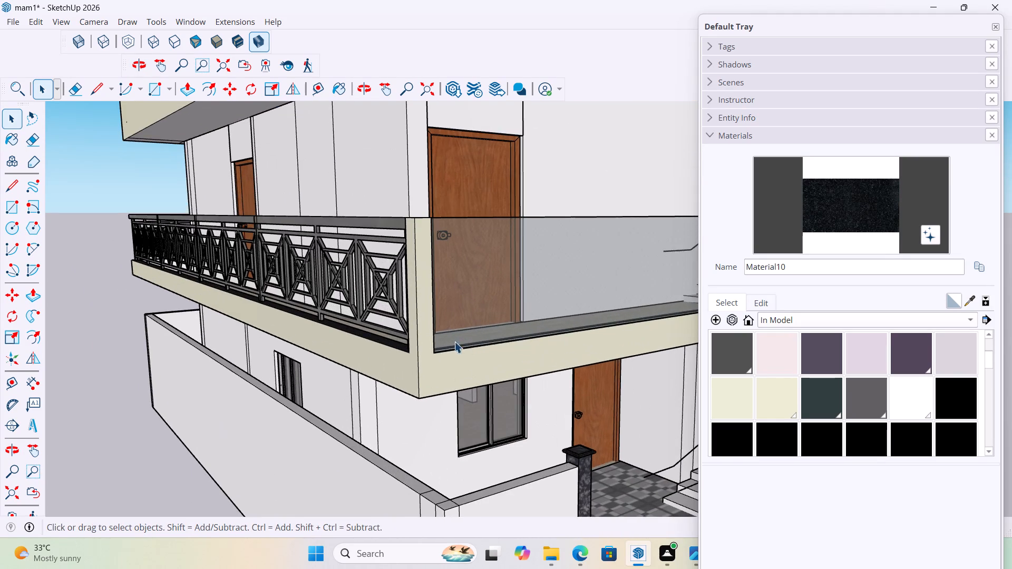
middle_click_drag(454, 341, 555, 402)
scroll(504, 435, "up", 20)
scroll(504, 435, "up", 2)
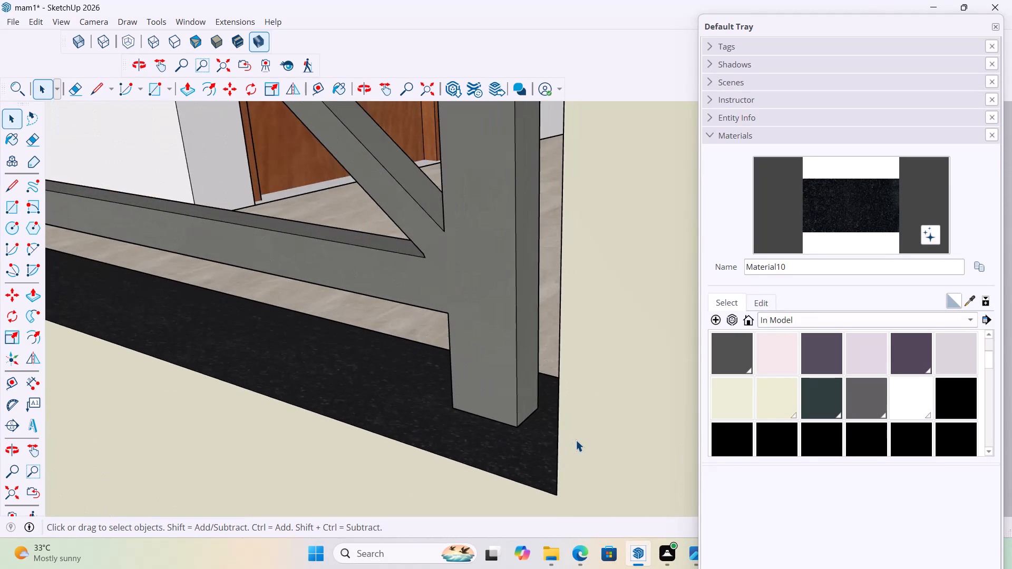
scroll(495, 446, "up", 1)
scroll(453, 454, "down", 19)
scroll(387, 403, "down", 11)
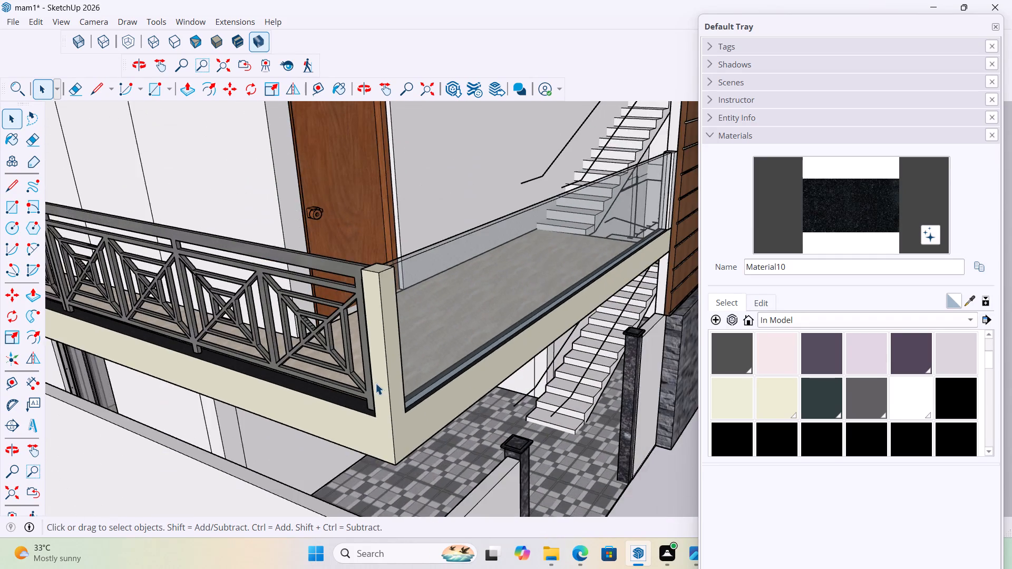
scroll(375, 383, "down", 7)
middle_click_drag(454, 412, 271, 407)
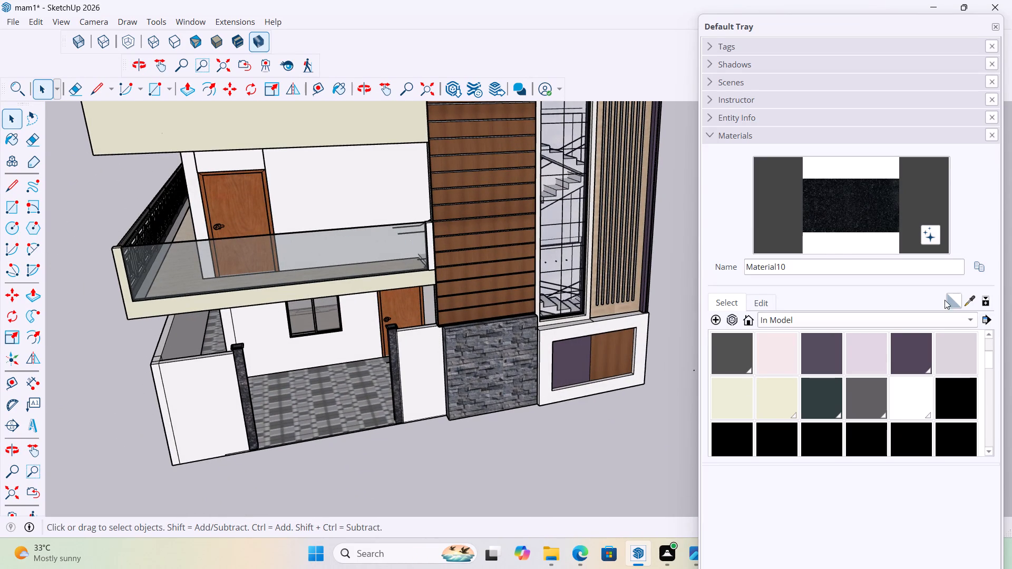
Sample the cream 0746 AP 7715 LUMINOUS from the balcony band and paint the white post face between the first-floor glass railing and wood cladding.
left_click(970, 303)
scroll(103, 281, "up", 4)
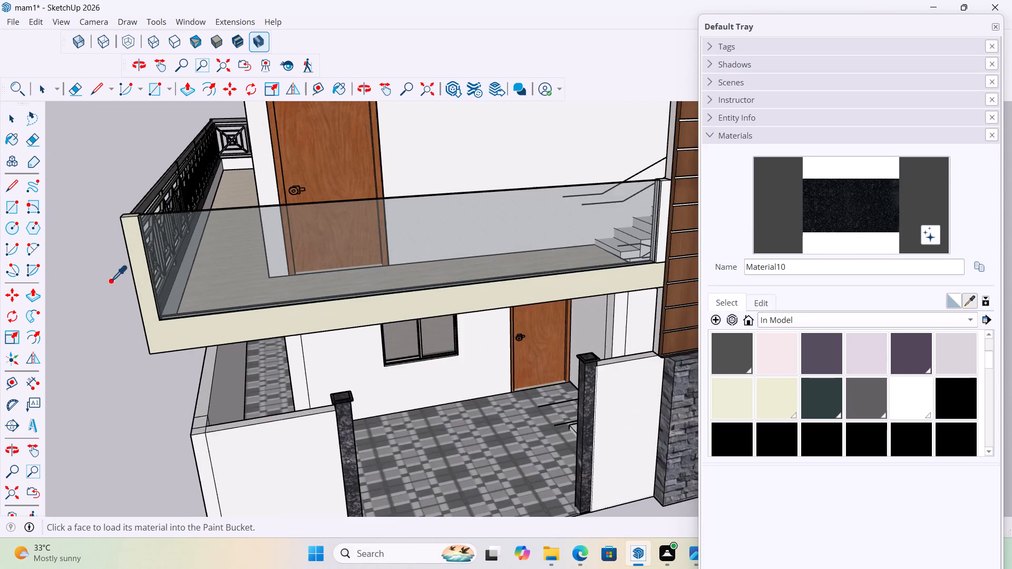
scroll(110, 281, "up", 3)
left_click(320, 302)
scroll(27, 351, "down", 5)
scroll(243, 257, "down", 6)
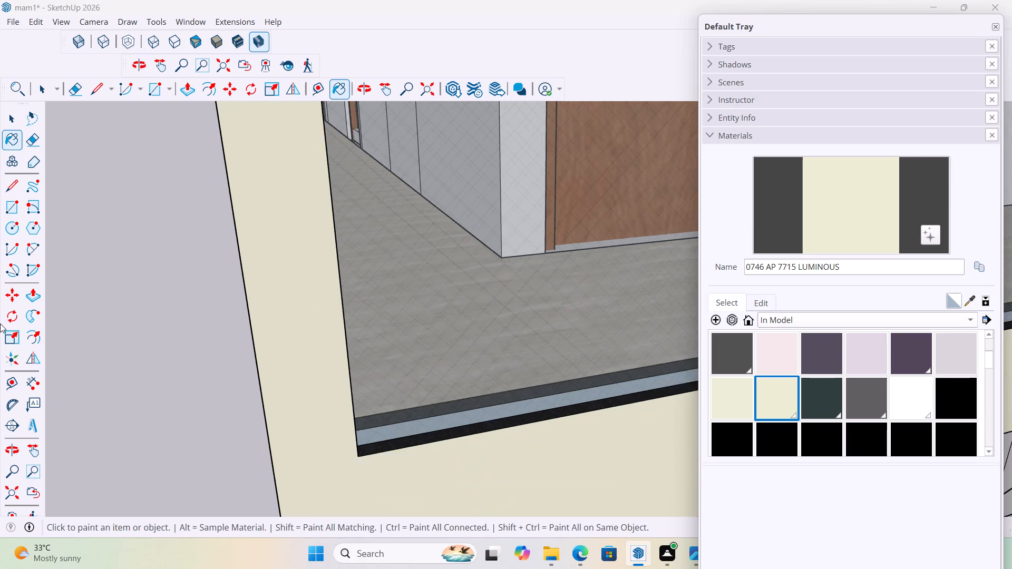
scroll(0, 323, "down", 6)
scroll(273, 320, "down", 10)
scroll(450, 307, "up", 2)
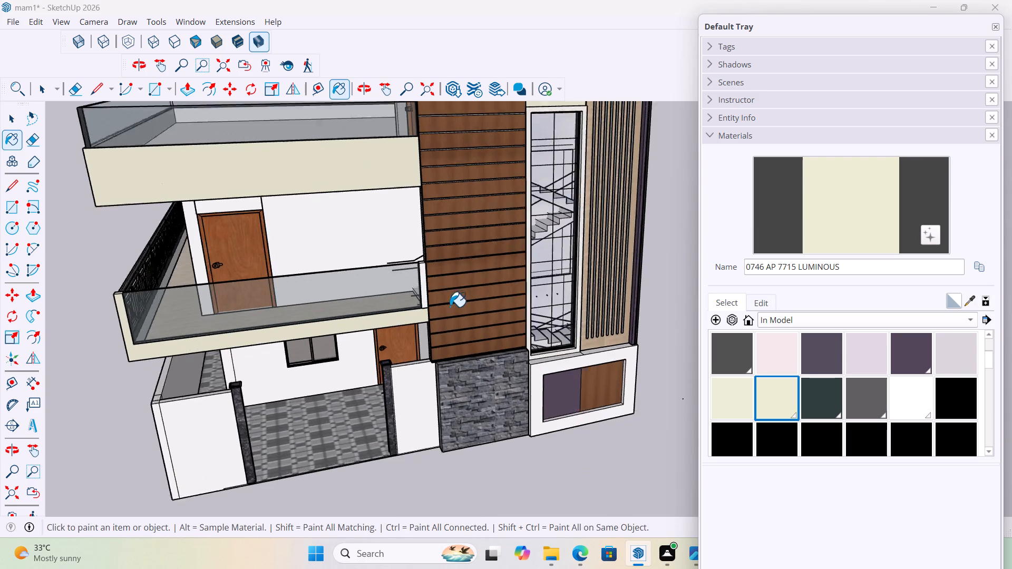
scroll(450, 307, "up", 20)
scroll(450, 307, "up", 5)
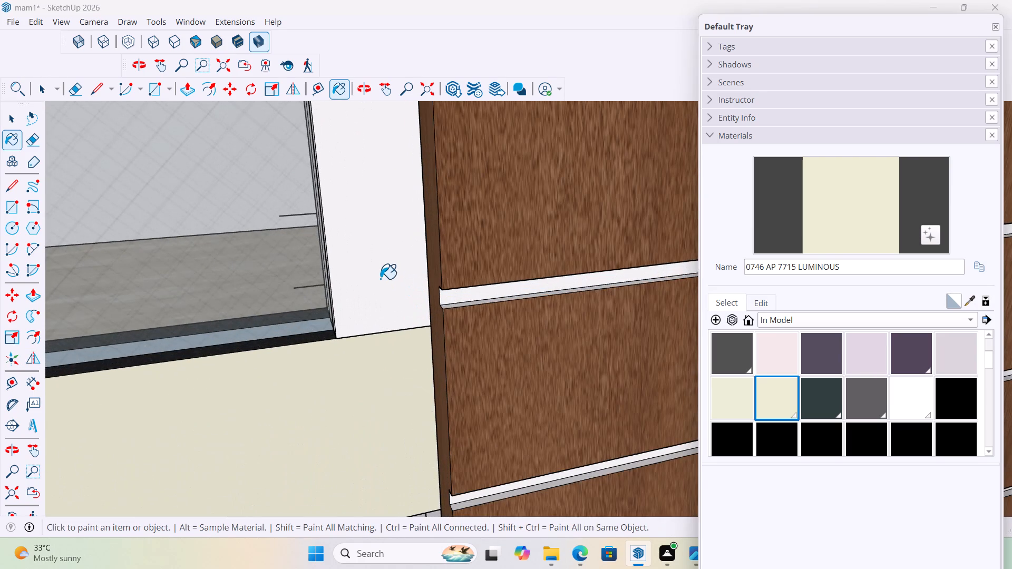
left_click(380, 279)
scroll(388, 360, "down", 8)
scroll(413, 357, "up", 1)
key("space")
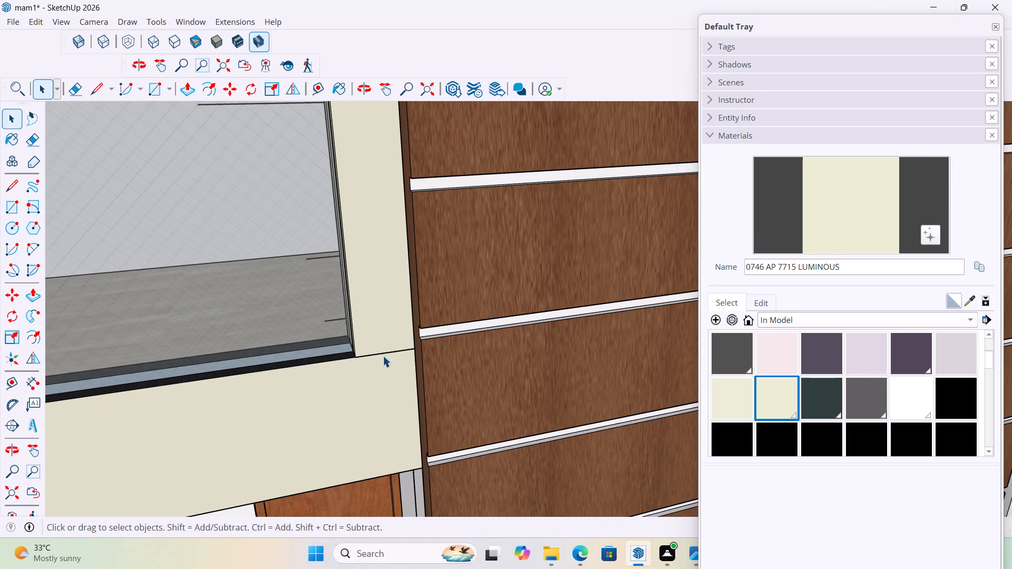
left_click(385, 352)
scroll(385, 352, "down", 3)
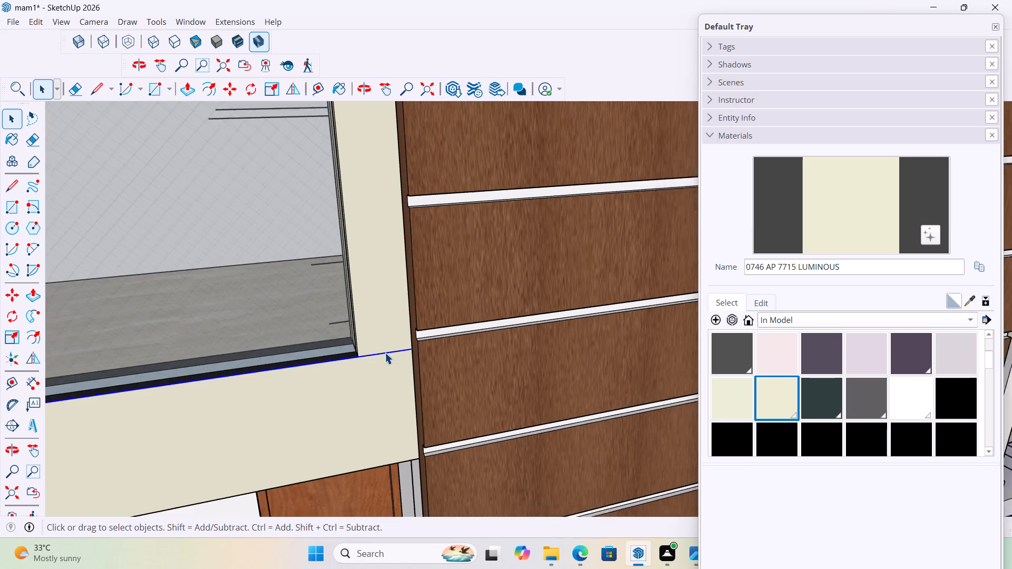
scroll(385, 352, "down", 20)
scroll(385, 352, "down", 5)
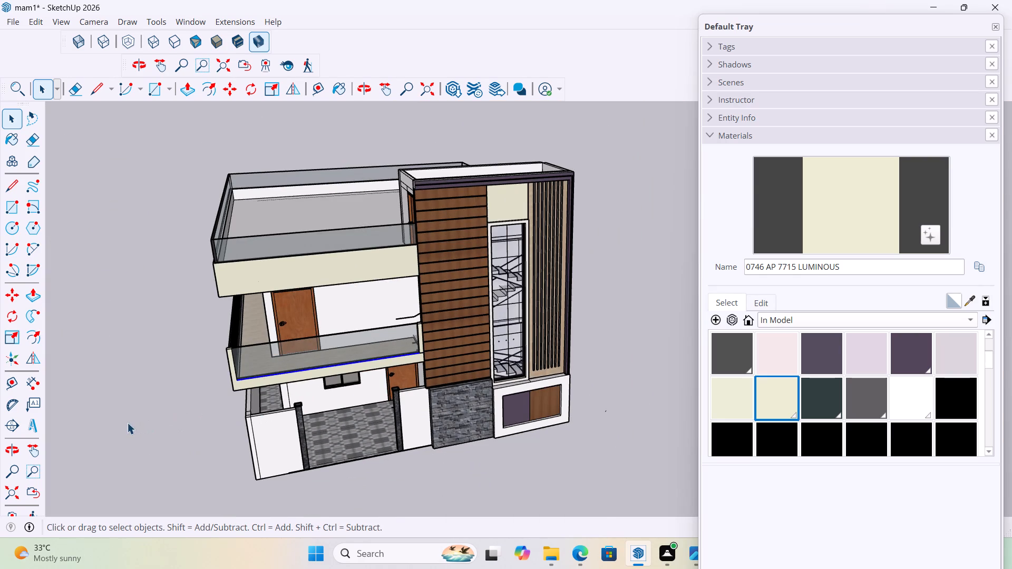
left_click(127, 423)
Examine the first-floor balcony's end post, beside the wood cladding and stairs, from the balcony side and the front.
scroll(410, 323, "up", 3)
middle_click_drag(455, 322, 590, 355)
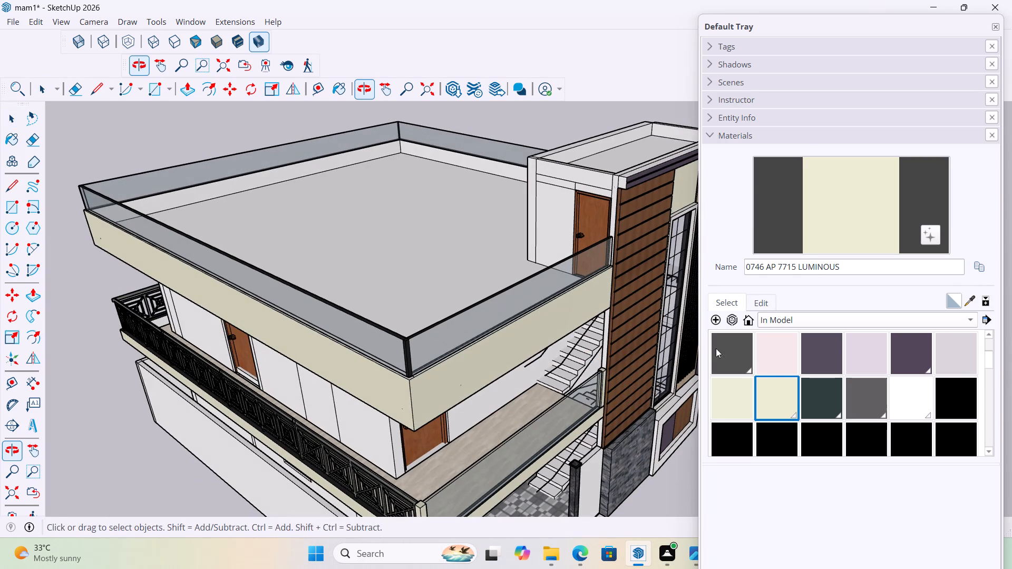
left_click(890, 205)
scroll(745, 318, "up", 2)
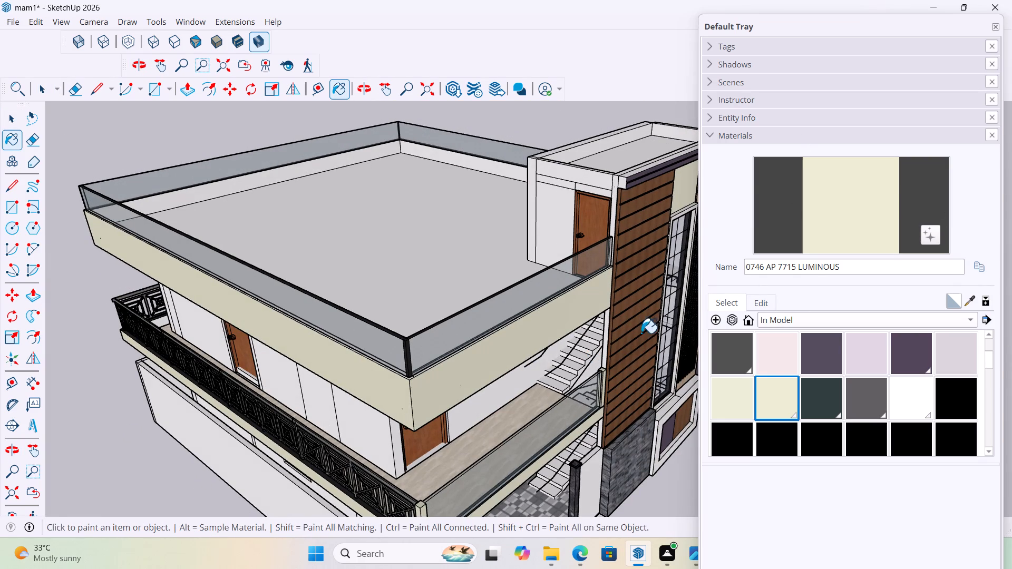
scroll(641, 333, "up", 13)
middle_click_drag(611, 367, 698, 291)
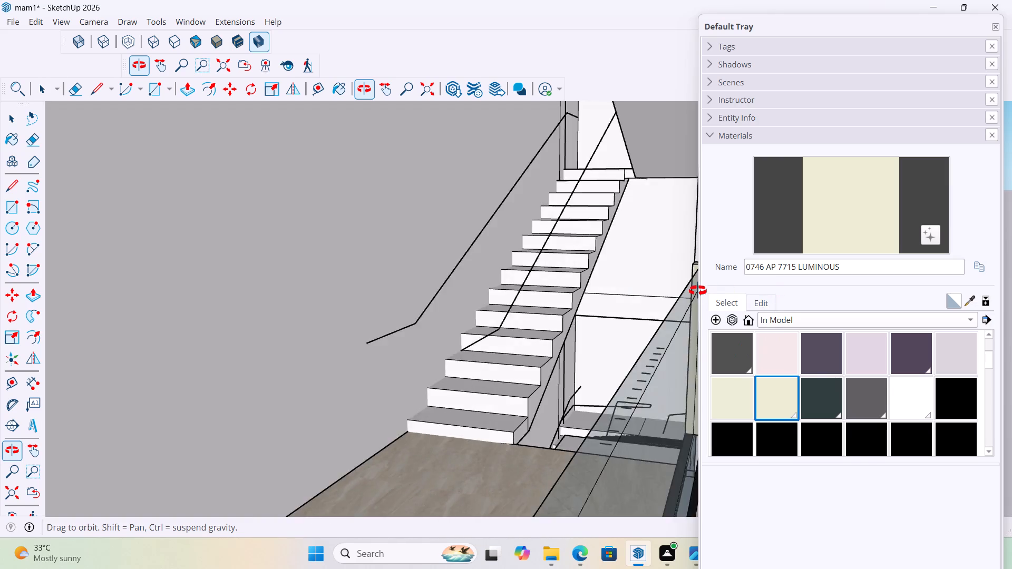
middle_click_drag(698, 291, 510, 320)
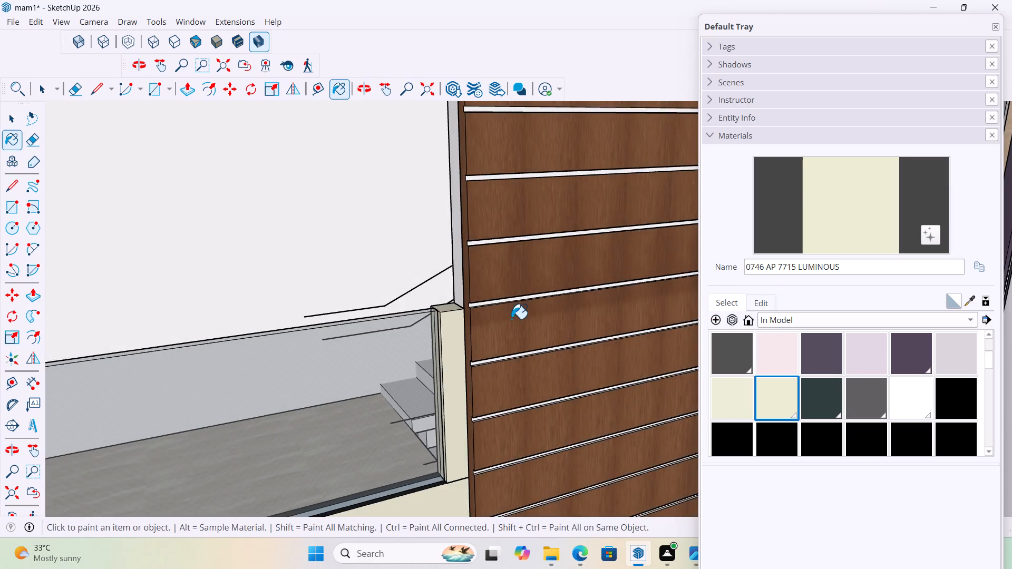
scroll(557, 302, "down", 20)
scroll(557, 302, "down", 9)
key("space")
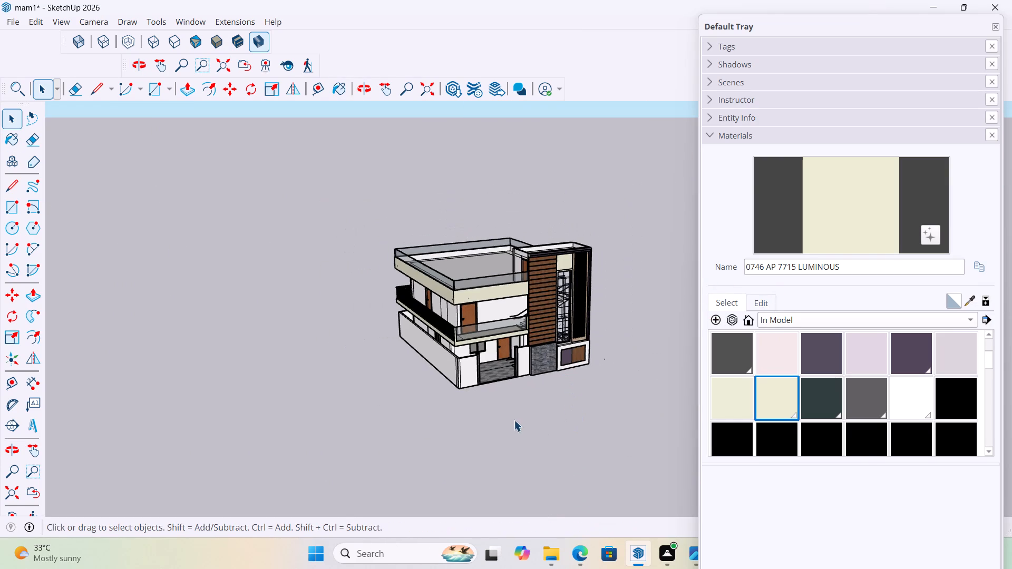
Examine the whole house exterior from the side, front and roof, comparing the cream bands, railings and stair tower.
scroll(405, 288, "up", 9)
scroll(383, 222, "down", 6)
scroll(342, 251, "down", 4)
left_click(410, 329)
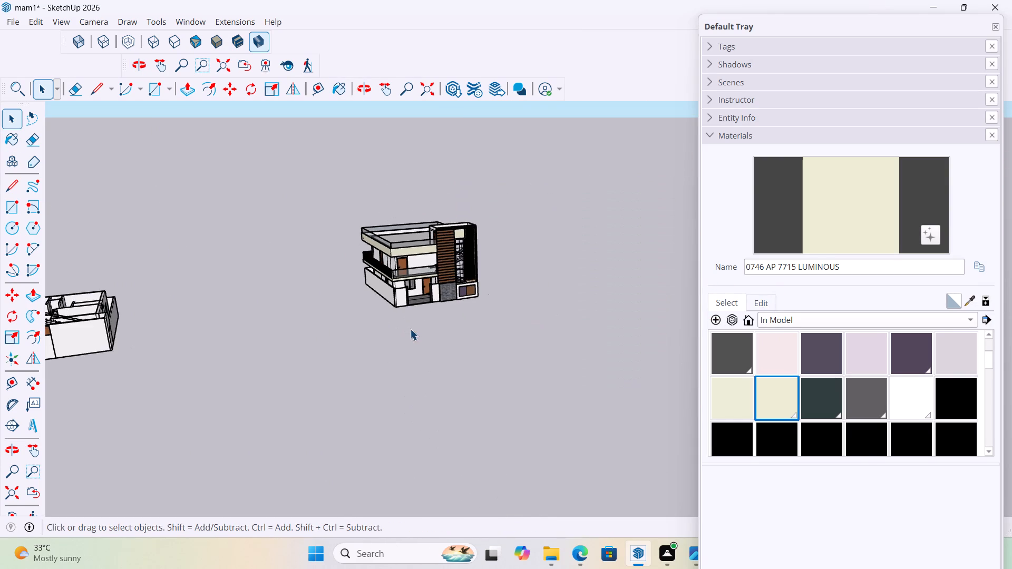
scroll(427, 279, "up", 4)
middle_click_drag(431, 253, 607, 255)
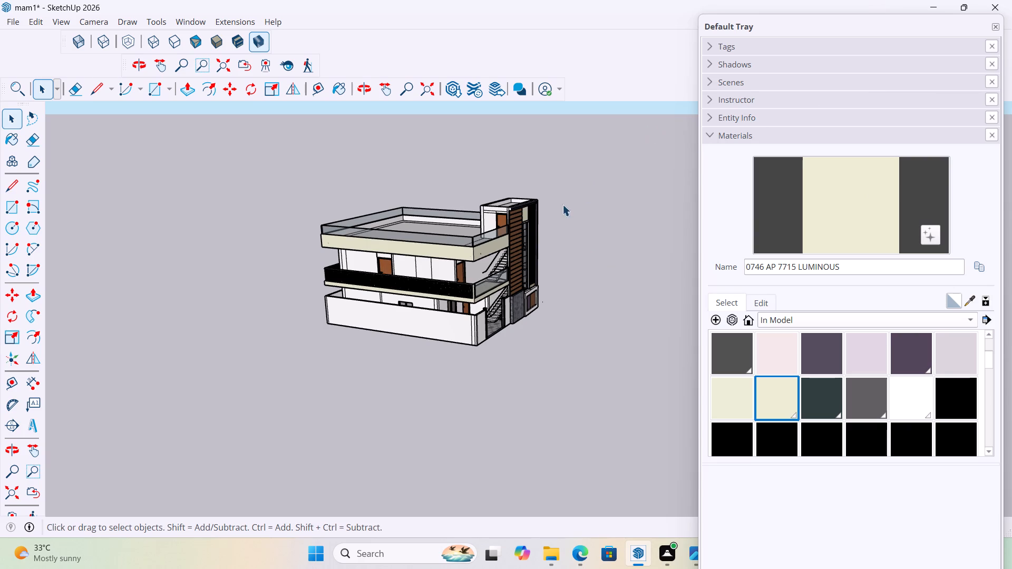
scroll(560, 205, "up", 4)
scroll(554, 217, "down", 4)
middle_click_drag(599, 234, 349, 204)
scroll(528, 251, "up", 14)
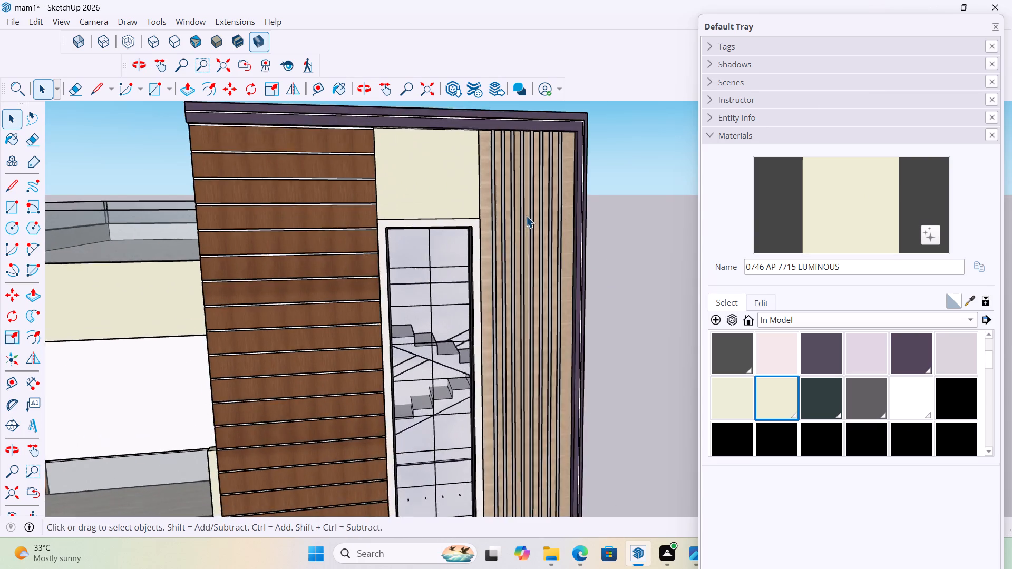
scroll(526, 216, "up", 2)
middle_click_drag(587, 208, 533, 249)
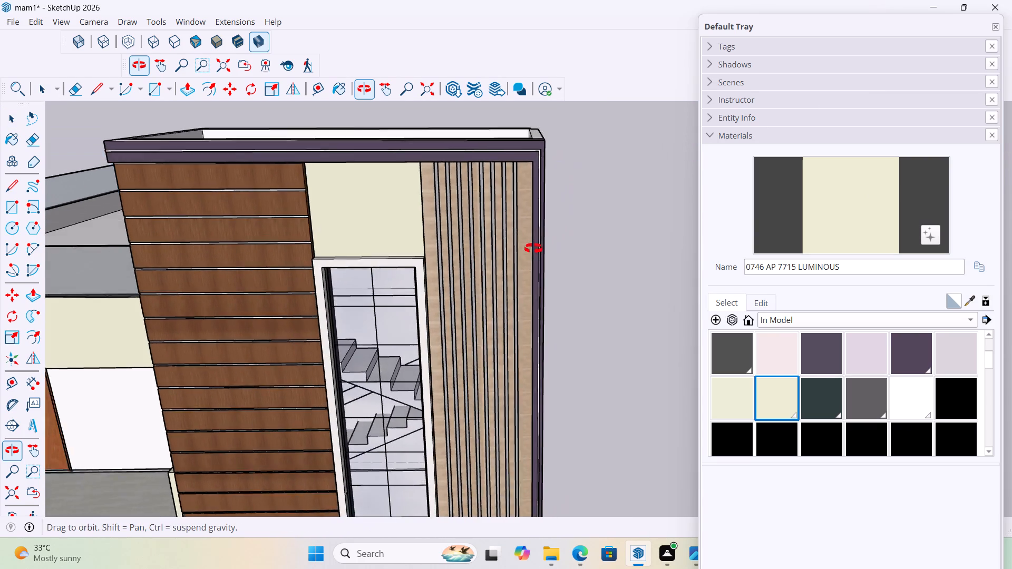
middle_click_drag(533, 249, 498, 285)
scroll(551, 263, "down", 4)
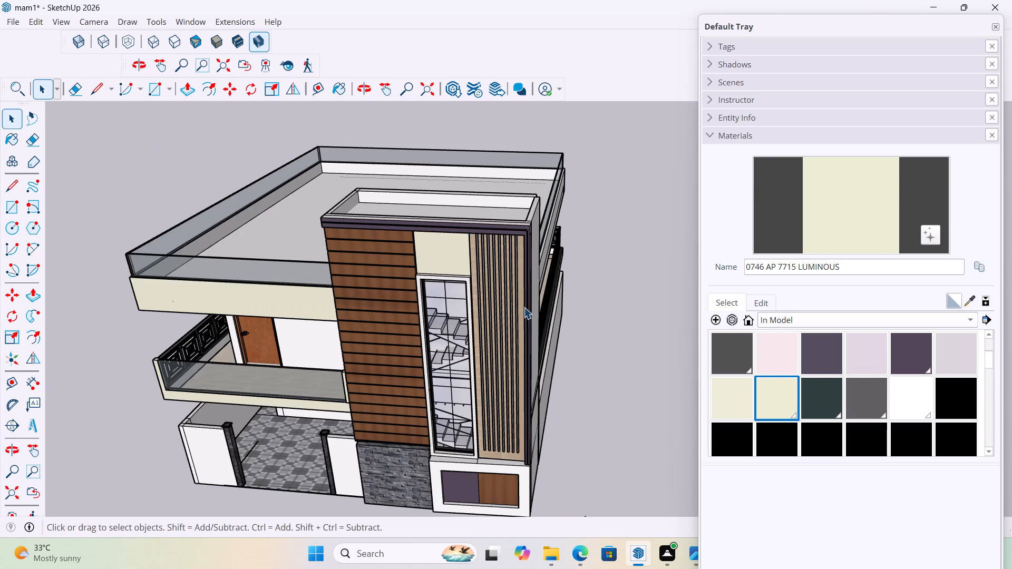
scroll(524, 304, "up", 1)
middle_click_drag(524, 302, 759, 261)
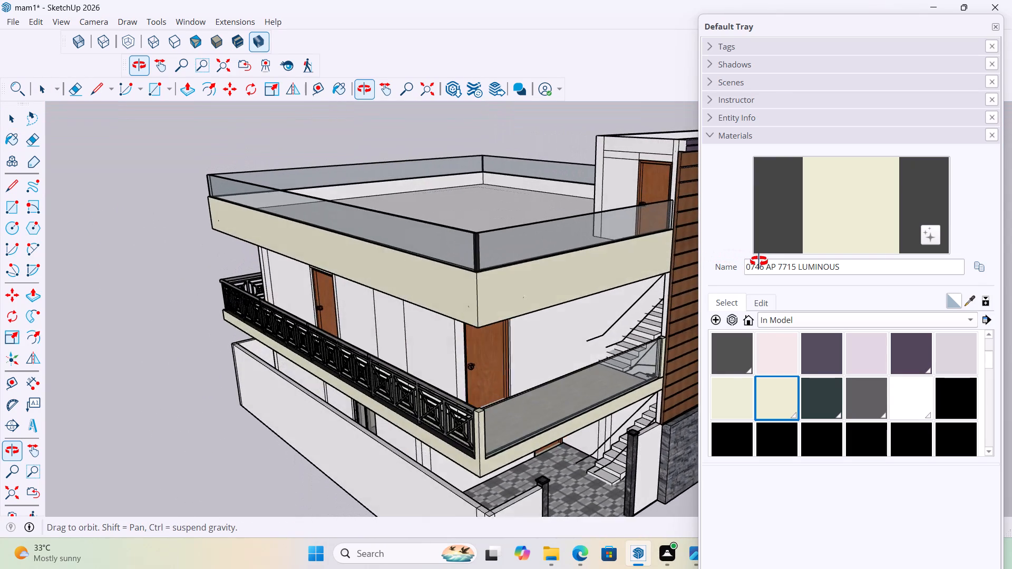
middle_click_drag(759, 261, 708, 224)
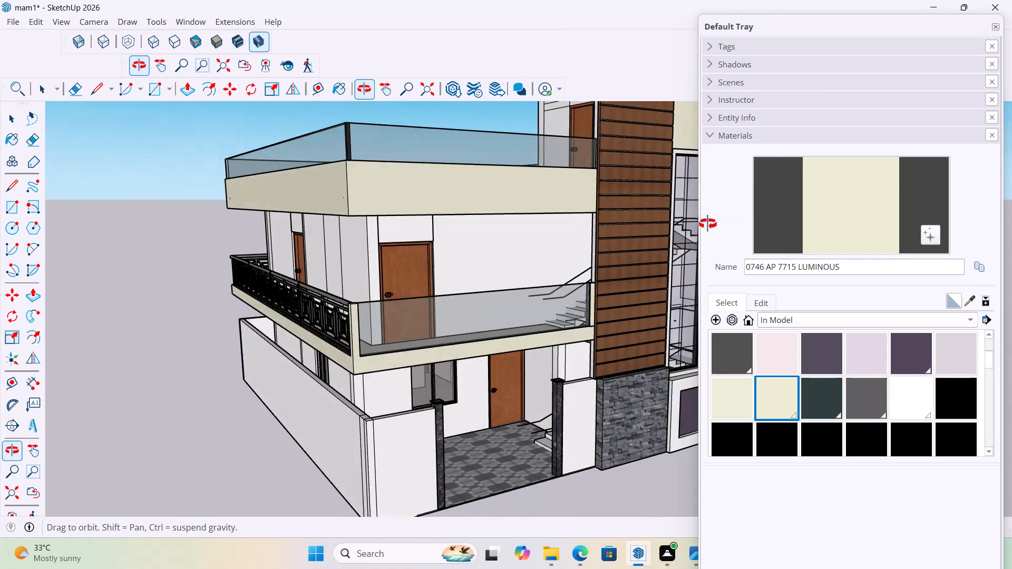
middle_click_drag(708, 224, 562, 272)
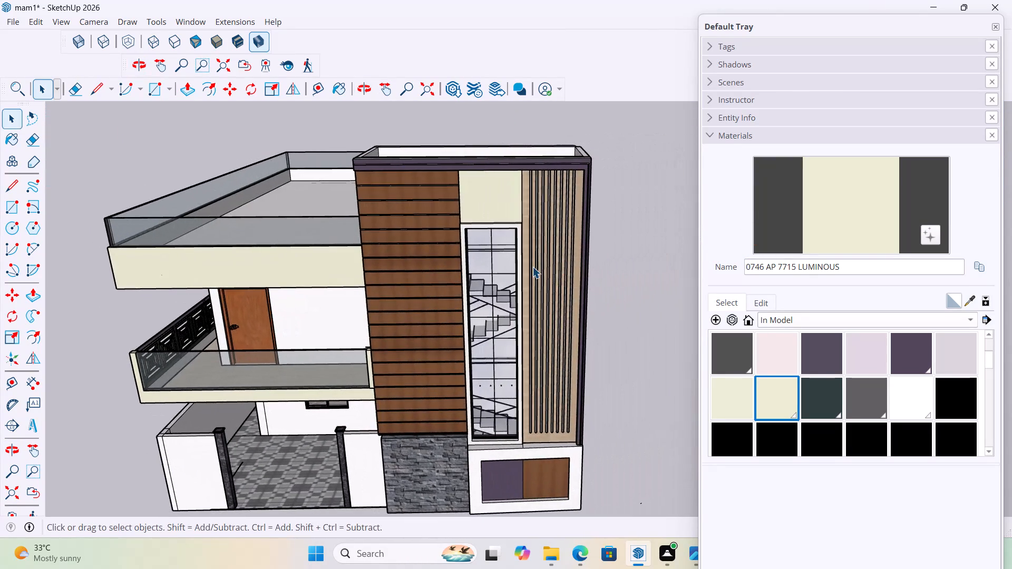
Examine the stair tower from the purple top border and cream panel down to the stone cladding and white base.
scroll(532, 267, "down", 4)
scroll(469, 243, "up", 18)
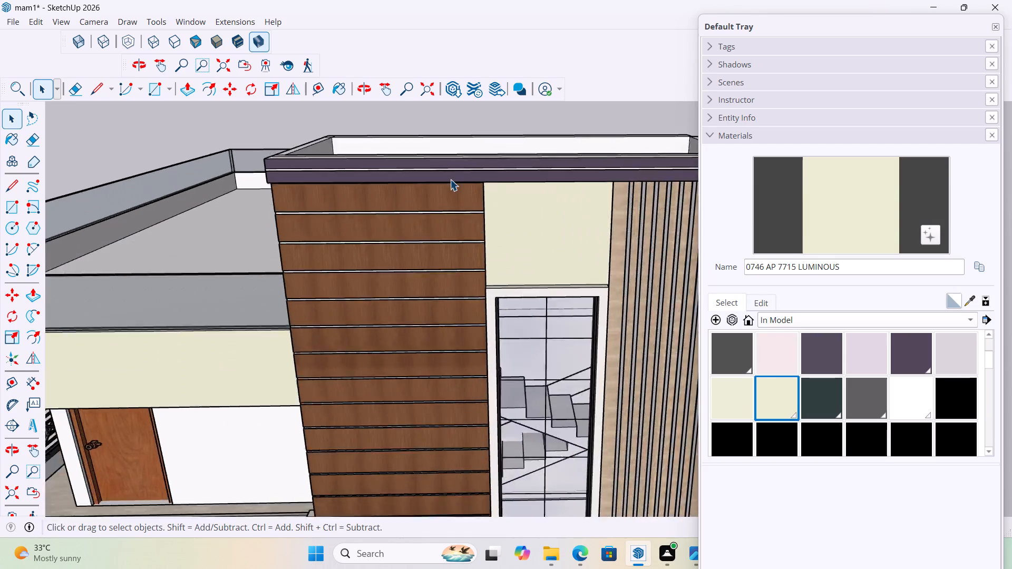
scroll(450, 179, "up", 10)
middle_click_drag(531, 180, 408, 148)
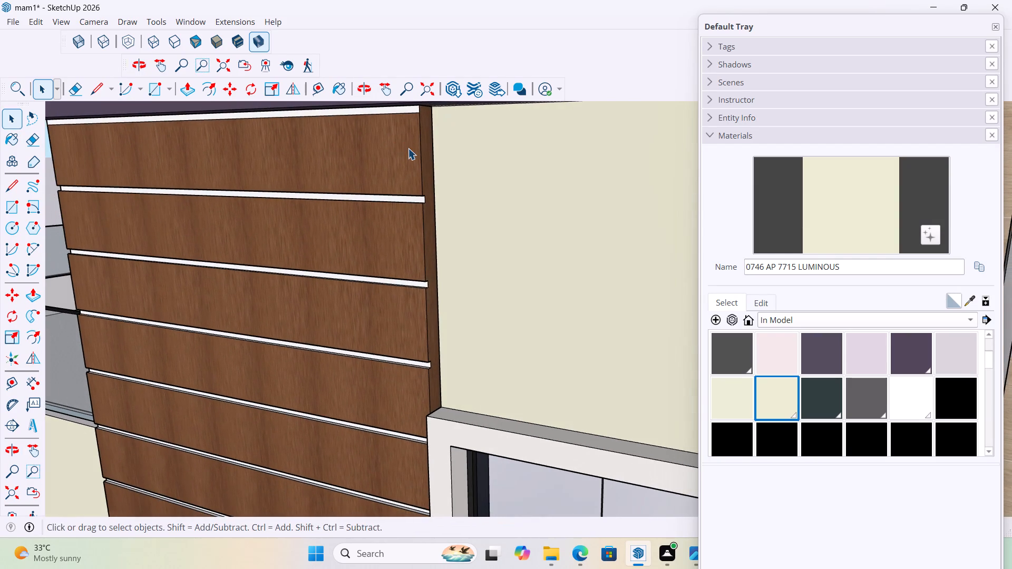
scroll(402, 152, "down", 8)
middle_click_drag(569, 189, 499, 188)
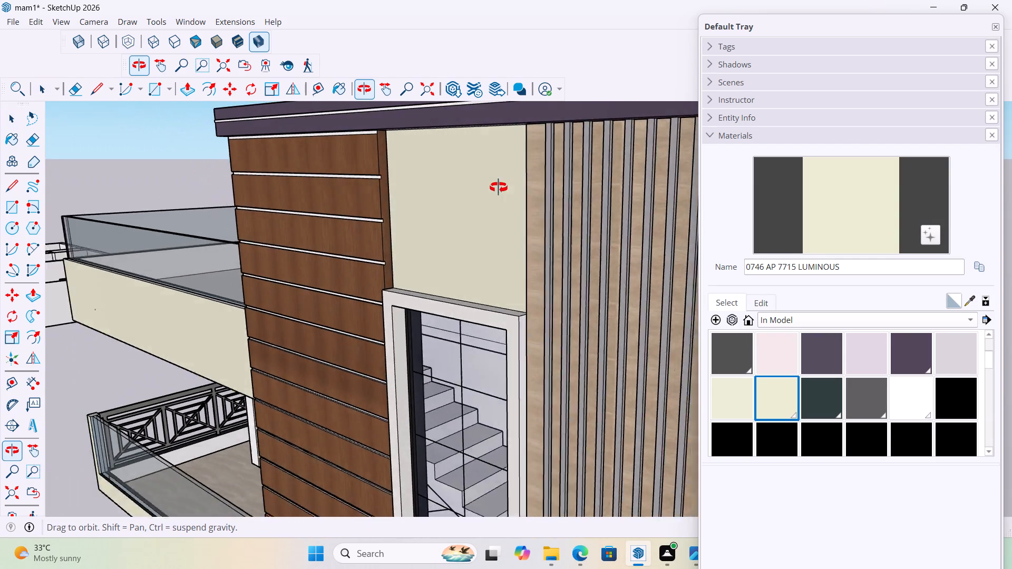
middle_click_drag(499, 188, 536, 199)
scroll(470, 218, "down", 4)
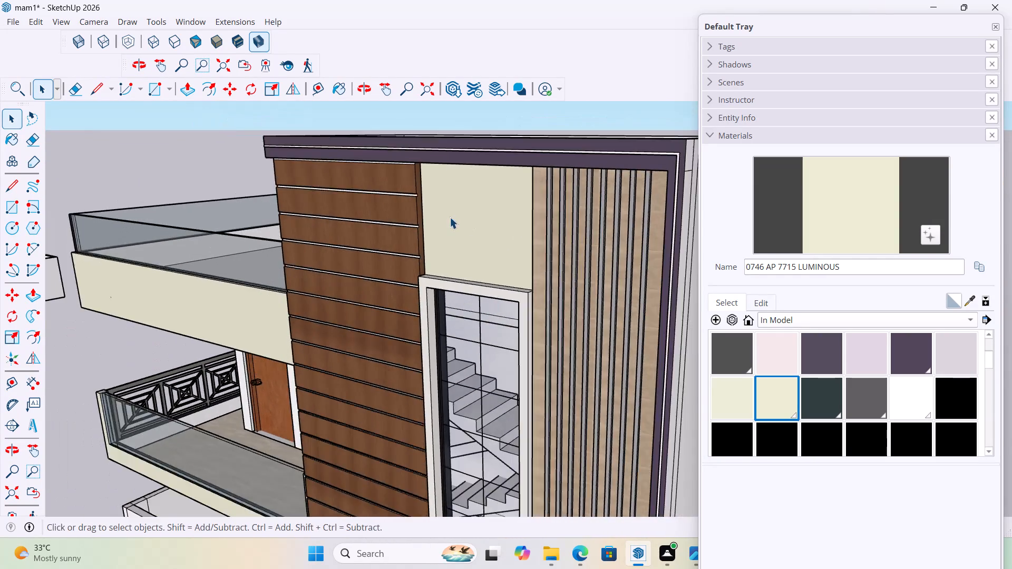
scroll(450, 217, "down", 4)
middle_click_drag(468, 246, 481, 185)
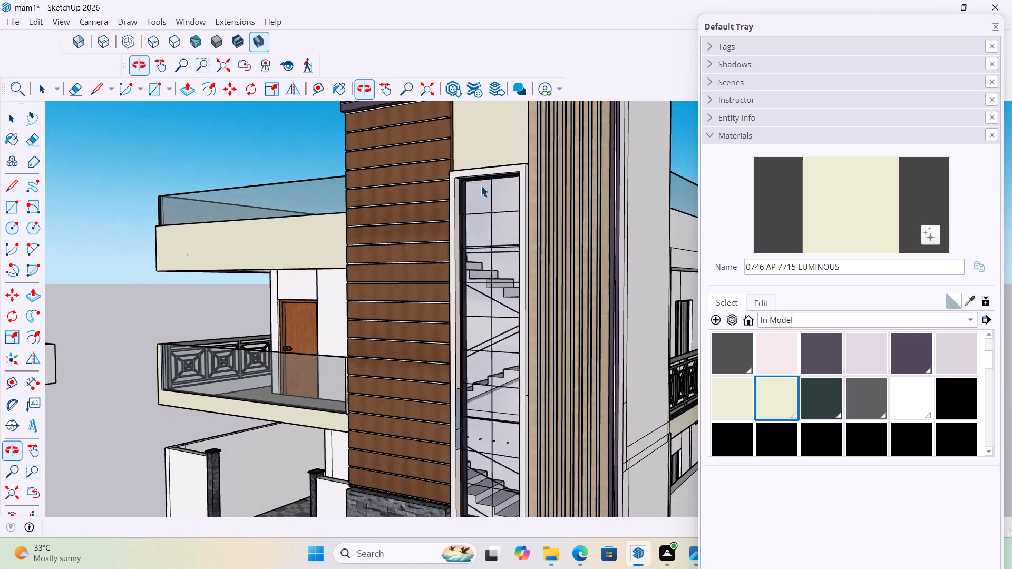
scroll(475, 182, "down", 7)
scroll(567, 406, "up", 7)
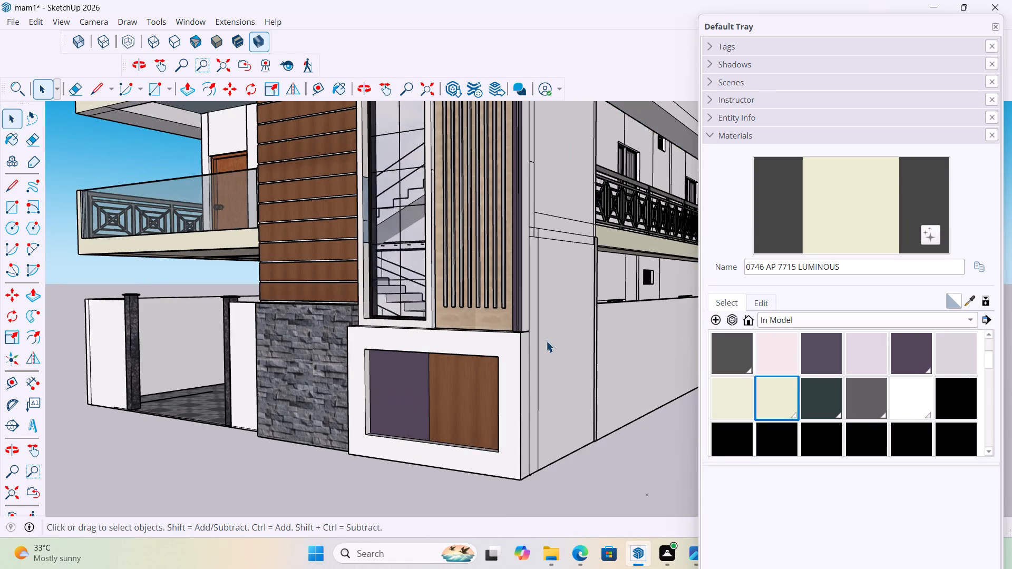
middle_click_drag(544, 328, 717, 348)
scroll(468, 225, "down", 4)
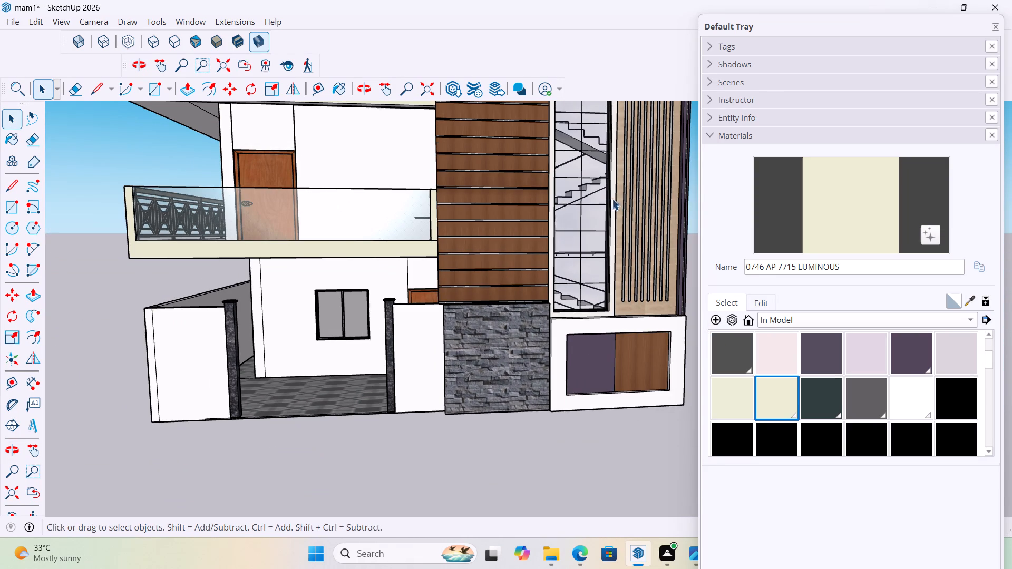
Examine the finished house's front and roof, along with the two separate open-topped floor models beside it.
scroll(393, 233, "down", 7)
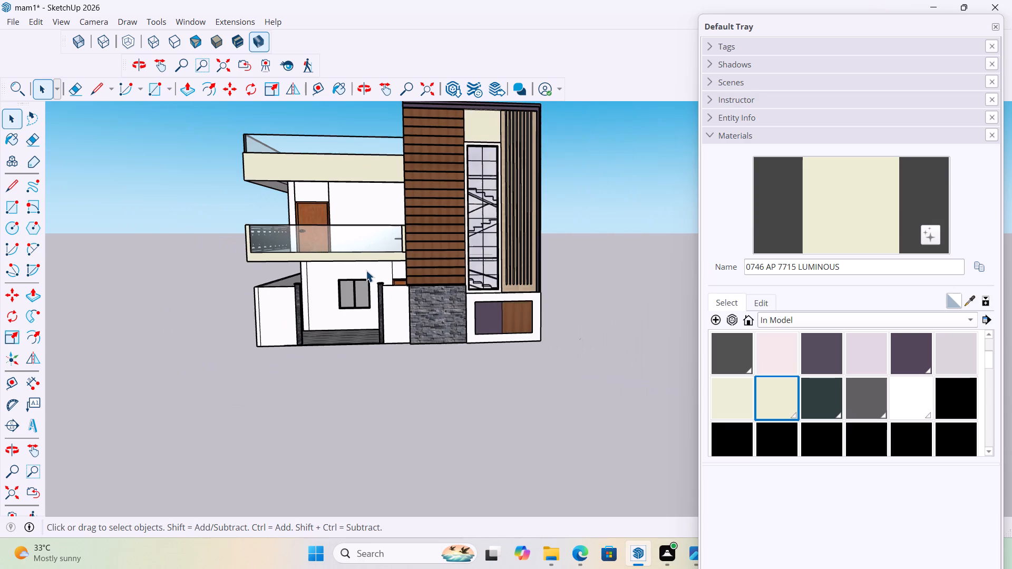
scroll(480, 237, "up", 2)
scroll(465, 256, "down", 8)
scroll(427, 287, "down", 1)
middle_click_drag(427, 287, 451, 316)
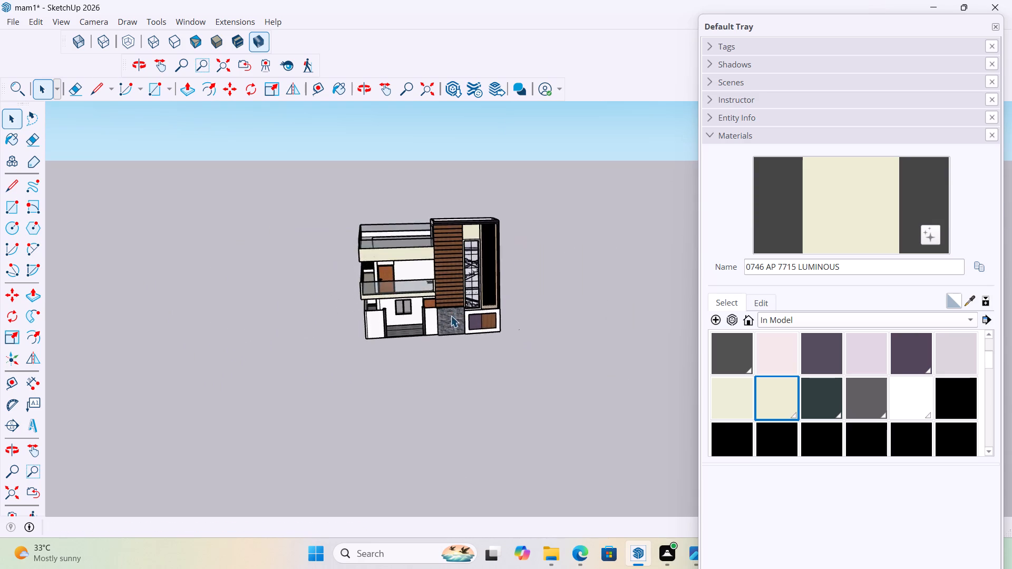
scroll(465, 305, "down", 10)
scroll(120, 319, "up", 9)
middle_click_drag(322, 303, 298, 369)
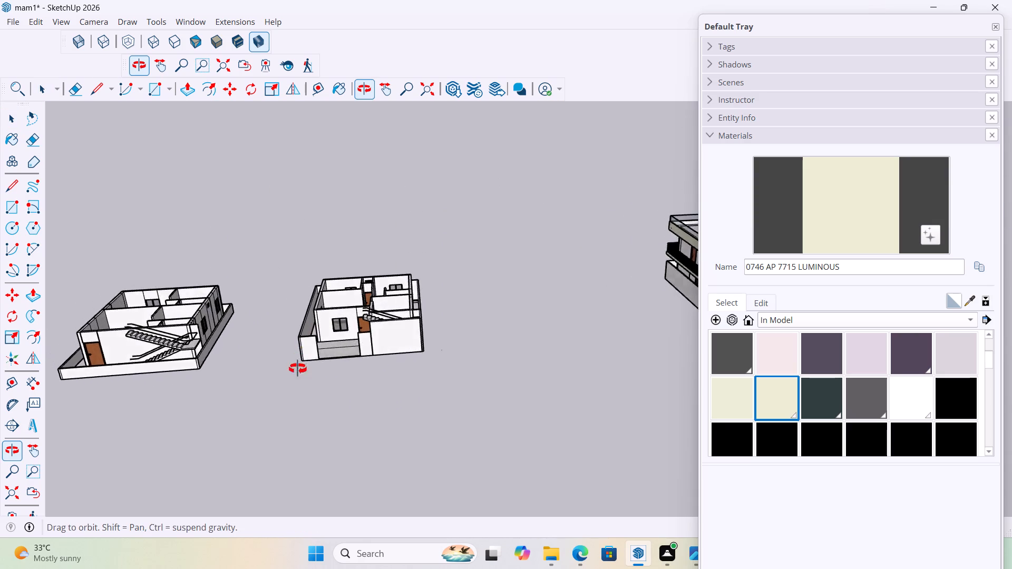
middle_click_drag(298, 369, 282, 407)
scroll(251, 341, "down", 11)
scroll(404, 299, "up", 11)
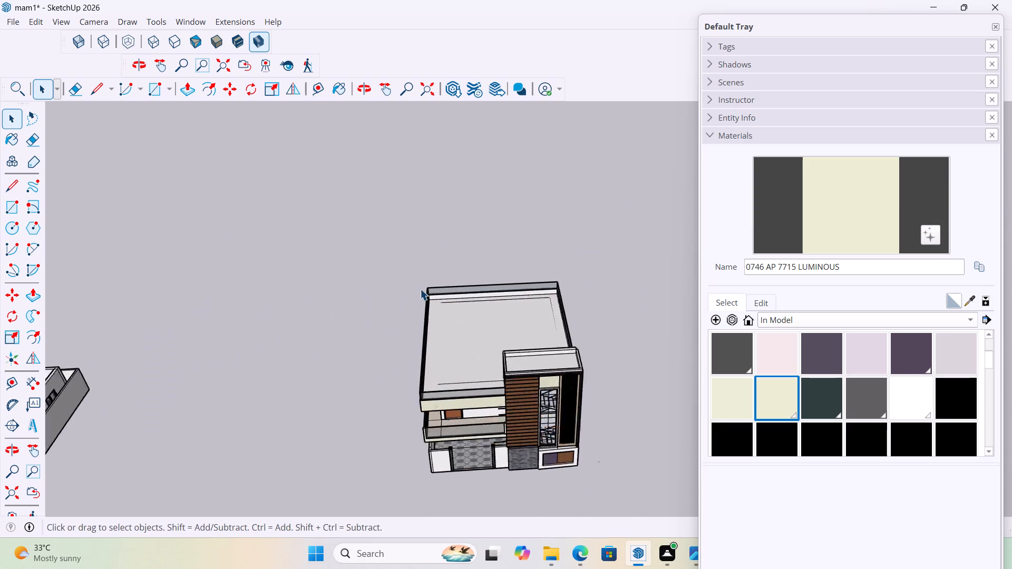
scroll(420, 289, "up", 1)
scroll(462, 351, "up", 1)
middle_click_drag(464, 340, 467, 213)
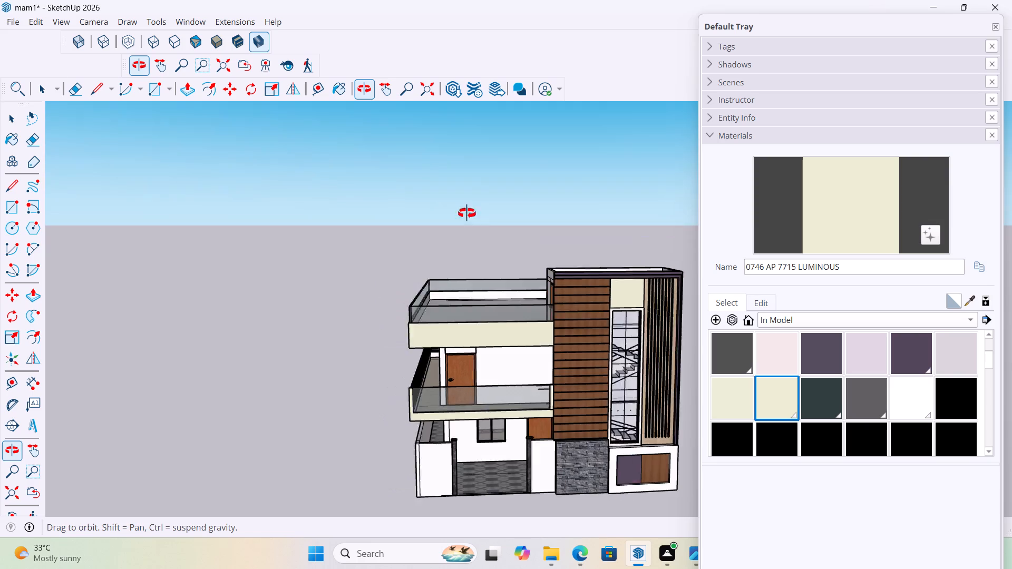
middle_click_drag(467, 213, 484, 222)
scroll(356, 289, "down", 7)
scroll(350, 300, "up", 3)
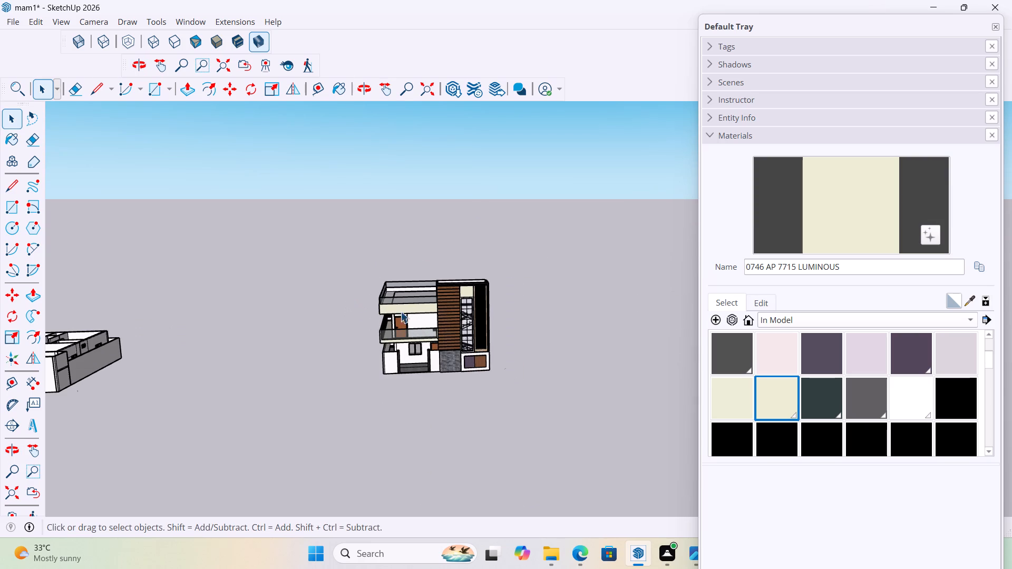
scroll(361, 301, "down", 9)
scroll(168, 344, "up", 11)
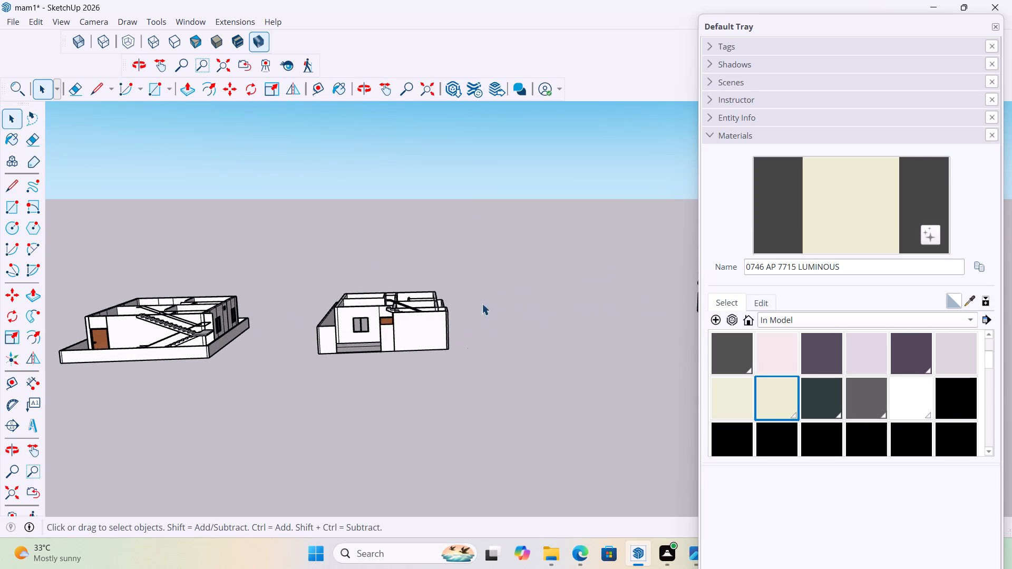
middle_click_drag(482, 310, 458, 385)
scroll(528, 305, "down", 5)
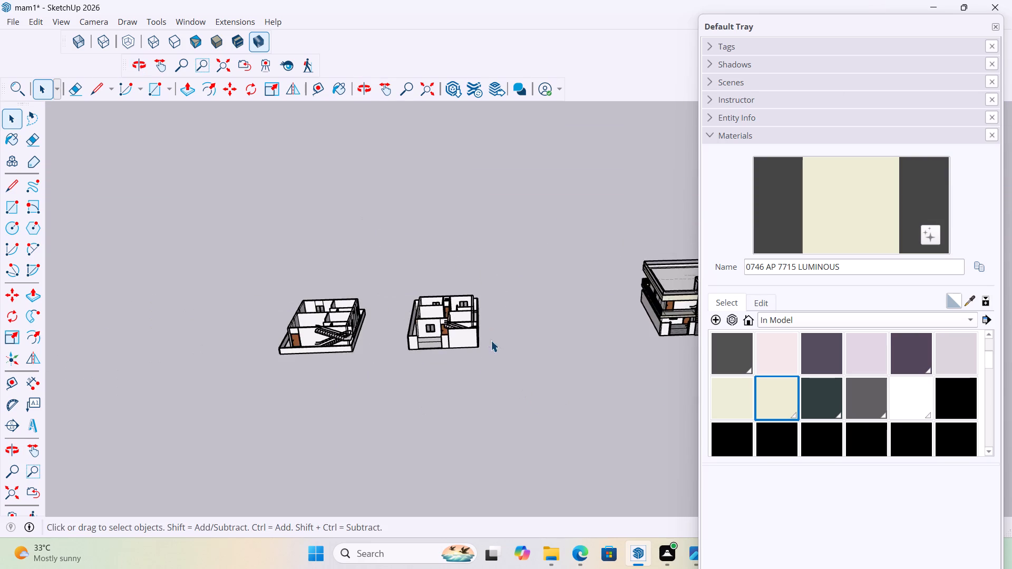
Examine the open-topped floor model with the exterior staircase, looking at its stairs, wooden door and low boundary wall.
scroll(458, 349, "up", 11)
middle_click_drag(495, 313, 476, 366)
scroll(496, 231, "down", 3)
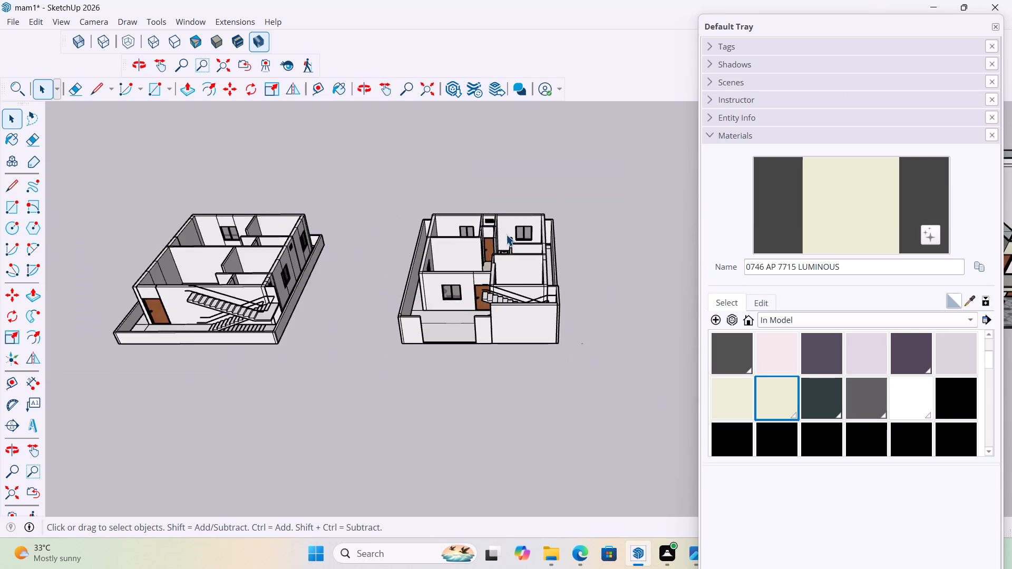
scroll(506, 234, "down", 5)
scroll(340, 291, "up", 12)
middle_click_drag(409, 200, 455, 182)
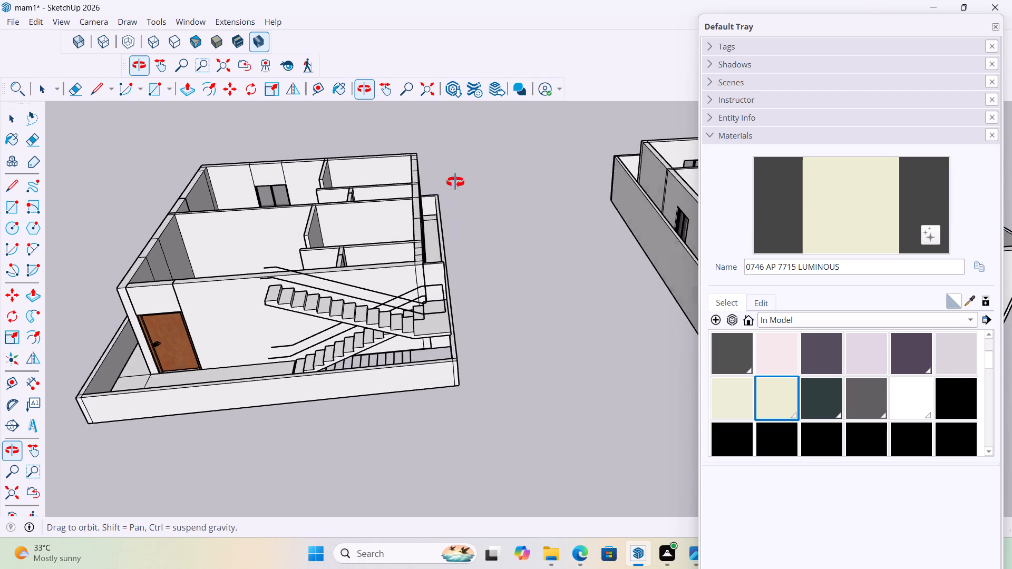
middle_click_drag(455, 182, 468, 181)
scroll(332, 347, "up", 8)
middle_click_drag(360, 325, 436, 266)
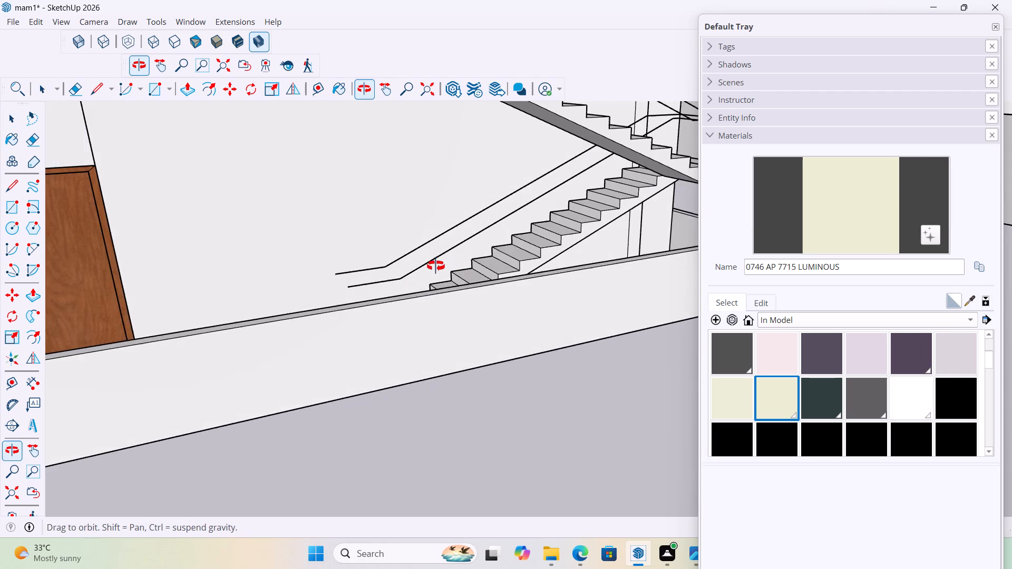
middle_click_drag(436, 266, 451, 267)
scroll(500, 344, "down", 8)
middle_click_drag(596, 346, 544, 409)
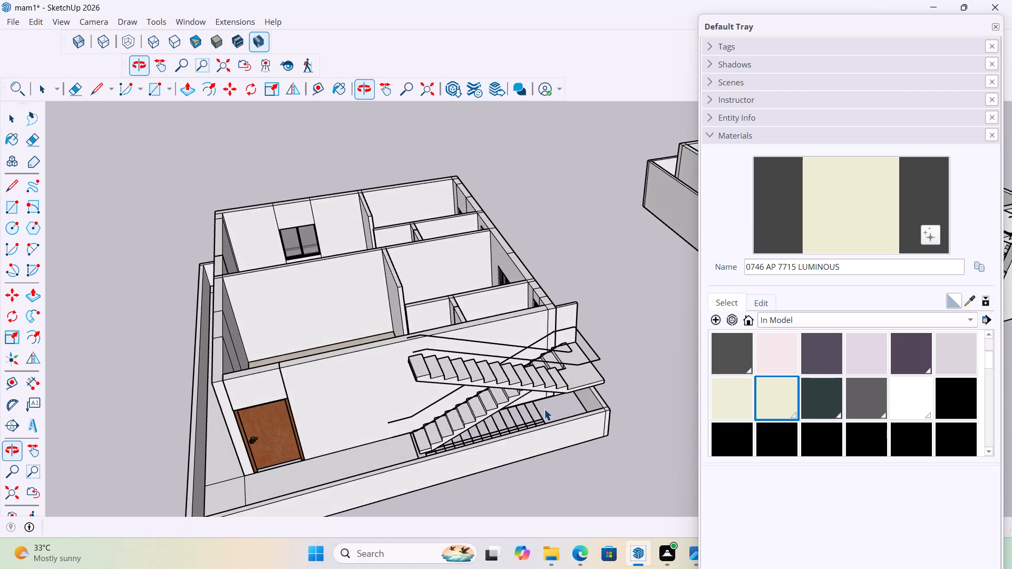
scroll(476, 433, "up", 7)
scroll(505, 339, "down", 3)
scroll(559, 309, "down", 2)
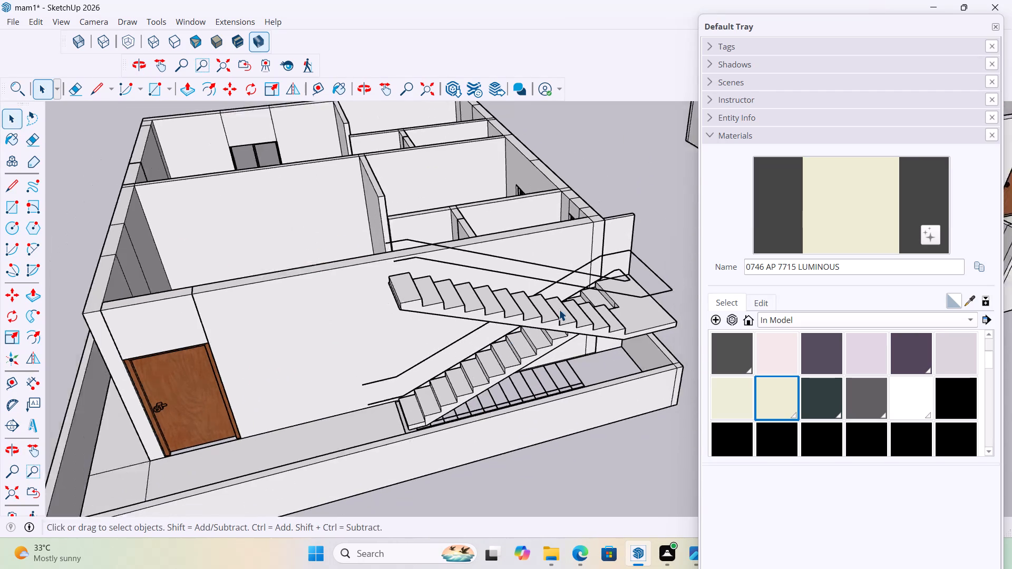
scroll(559, 309, "down", 6)
Examine the room layouts, floors and fittings of both open-topped floor models from above.
middle_click_drag(541, 305, 443, 400)
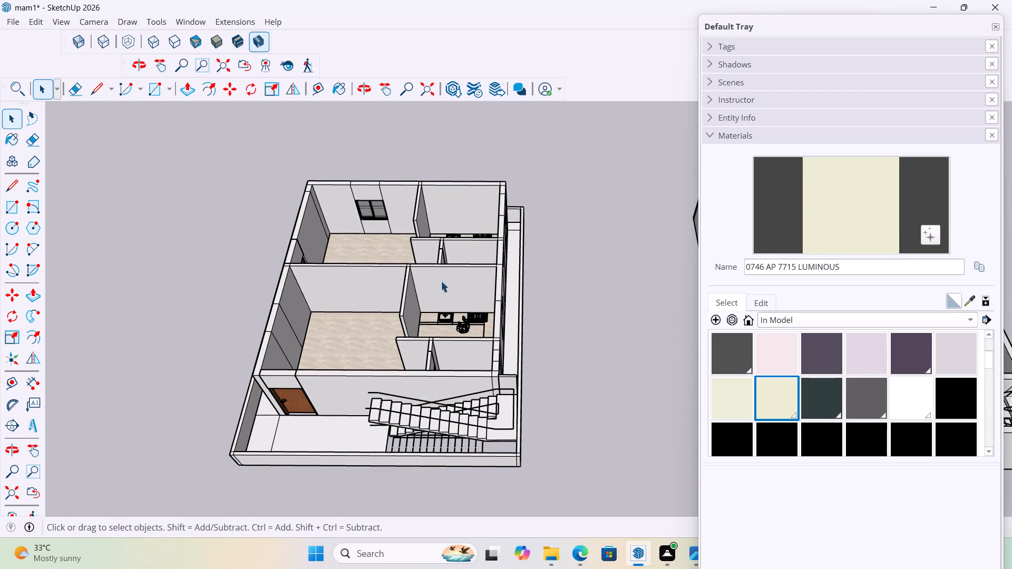
scroll(399, 260, "up", 2)
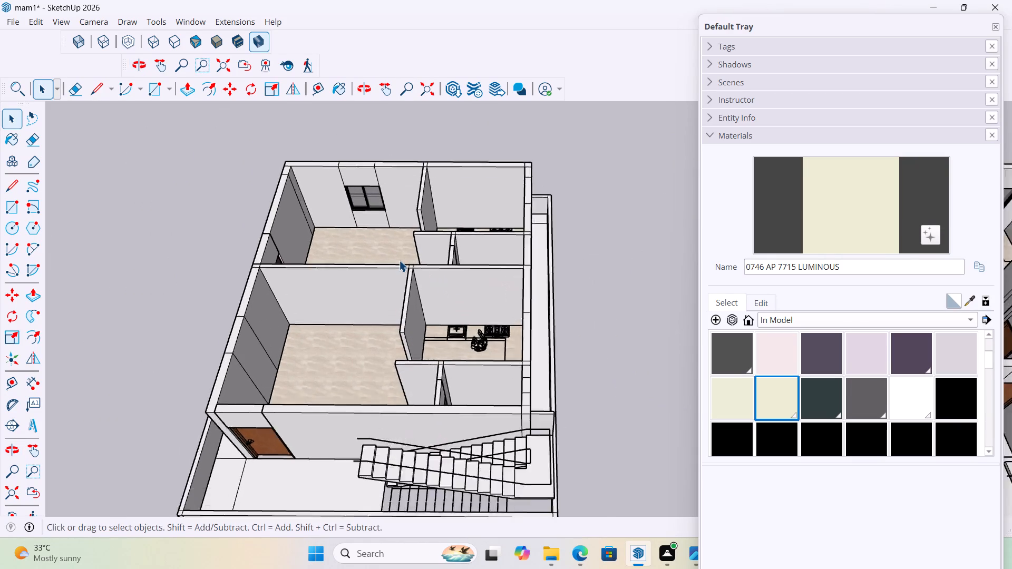
scroll(399, 260, "up", 2)
scroll(399, 260, "down", 4)
middle_click_drag(399, 260, 395, 229)
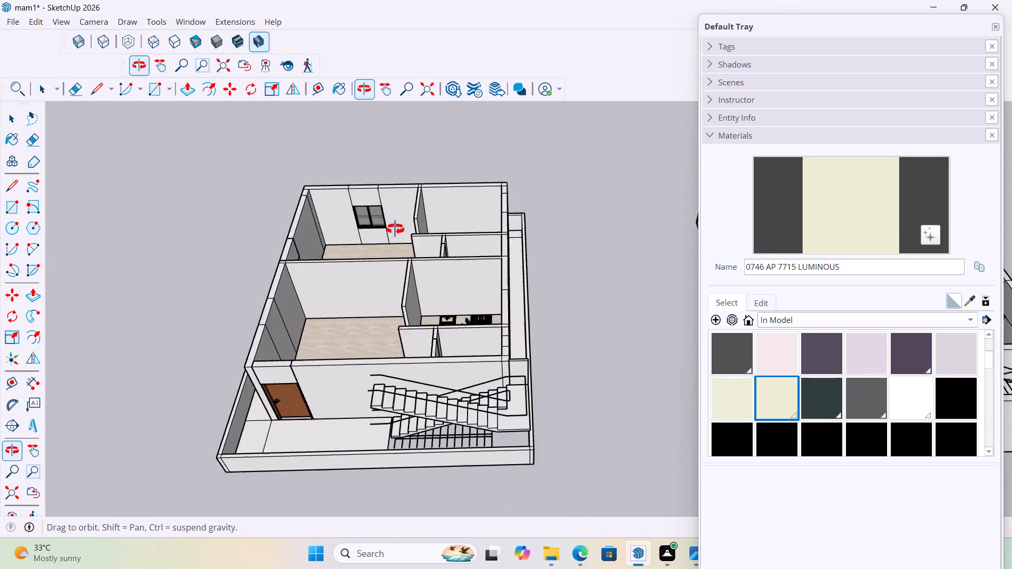
middle_click_drag(395, 229, 386, 231)
scroll(290, 261, "down", 11)
scroll(487, 298, "up", 12)
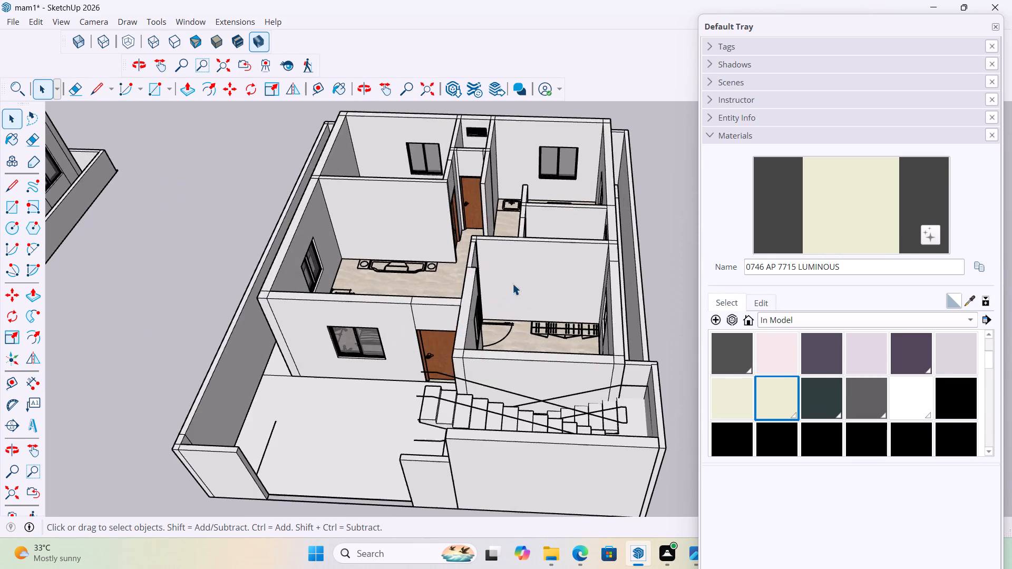
scroll(512, 283, "up", 1)
middle_click_drag(495, 282, 552, 283)
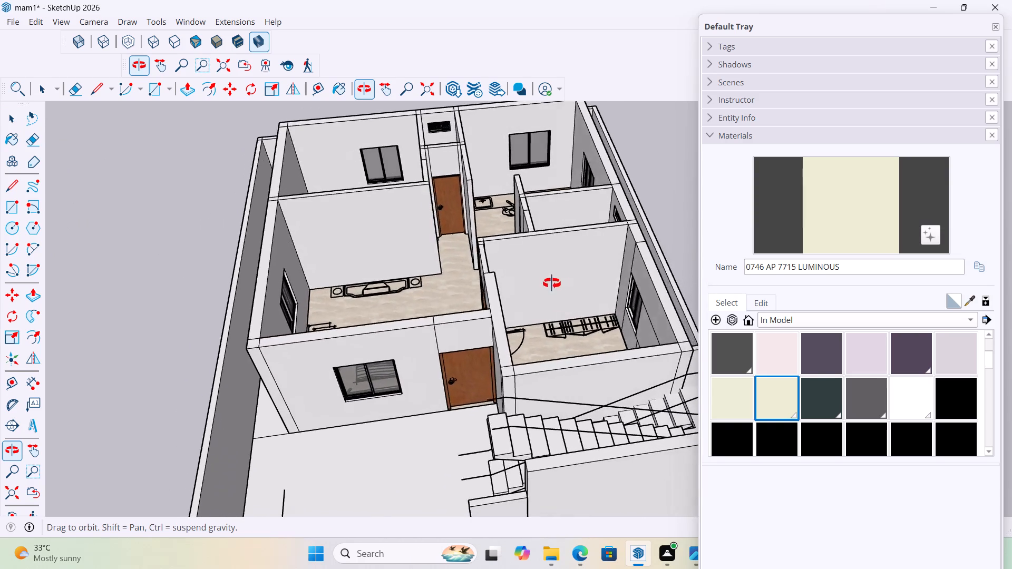
middle_click_drag(552, 283, 464, 291)
scroll(395, 301, "down", 5)
scroll(326, 320, "down", 16)
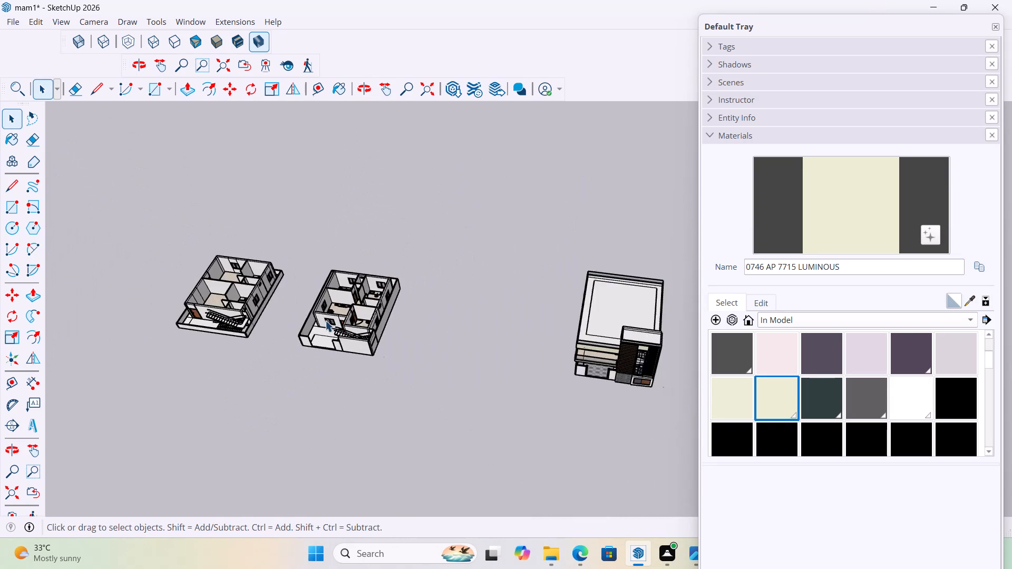
Examine the finished house's roof terrace, glass railings, cream bands and front elevation.
scroll(325, 320, "down", 5)
scroll(495, 330, "up", 17)
middle_click_drag(494, 318, 497, 276)
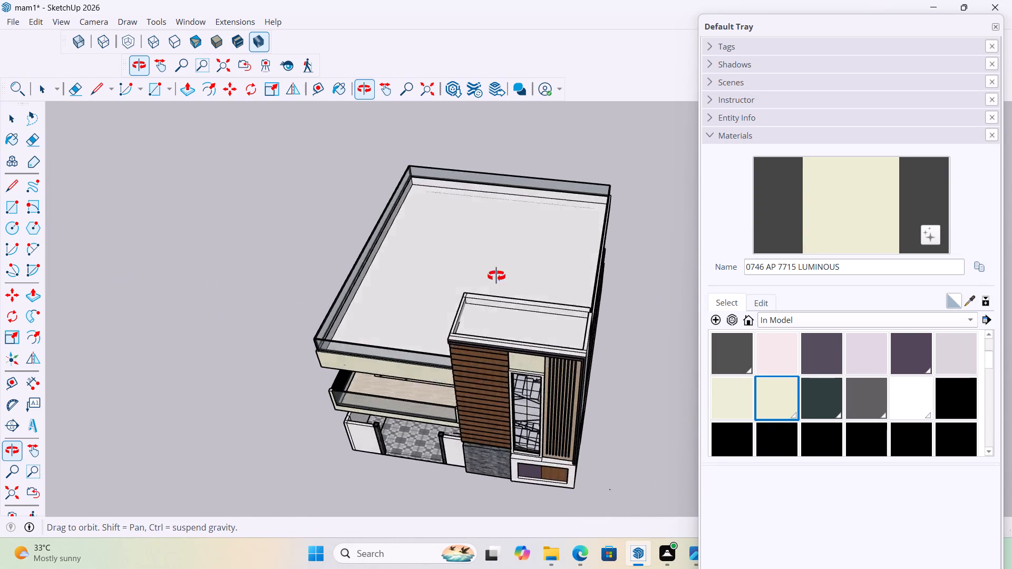
middle_click_drag(497, 276, 548, 187)
scroll(472, 273, "up", 10)
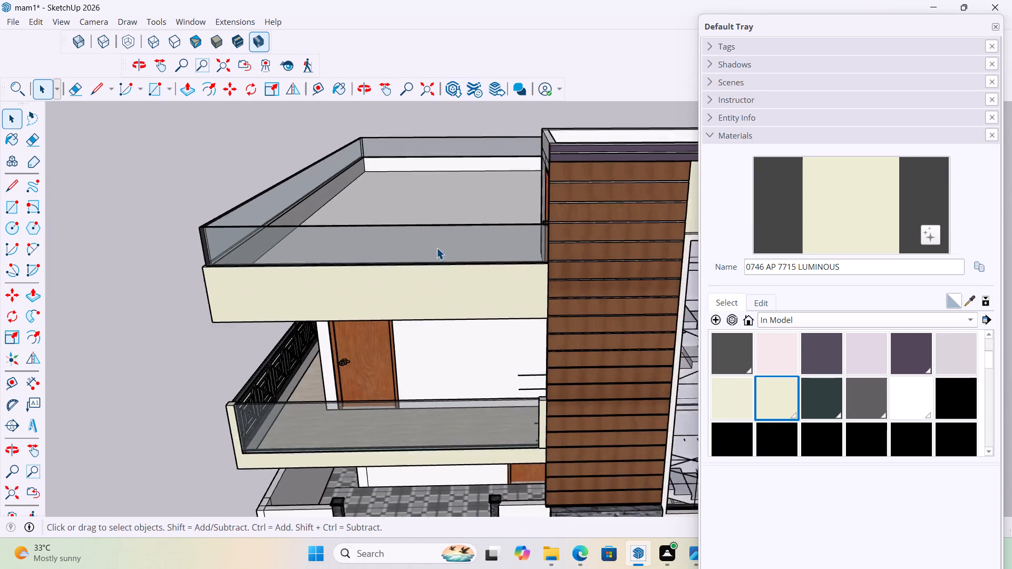
scroll(436, 248, "up", 1)
middle_click_drag(427, 229, 508, 207)
scroll(375, 226, "down", 4)
scroll(319, 251, "down", 5)
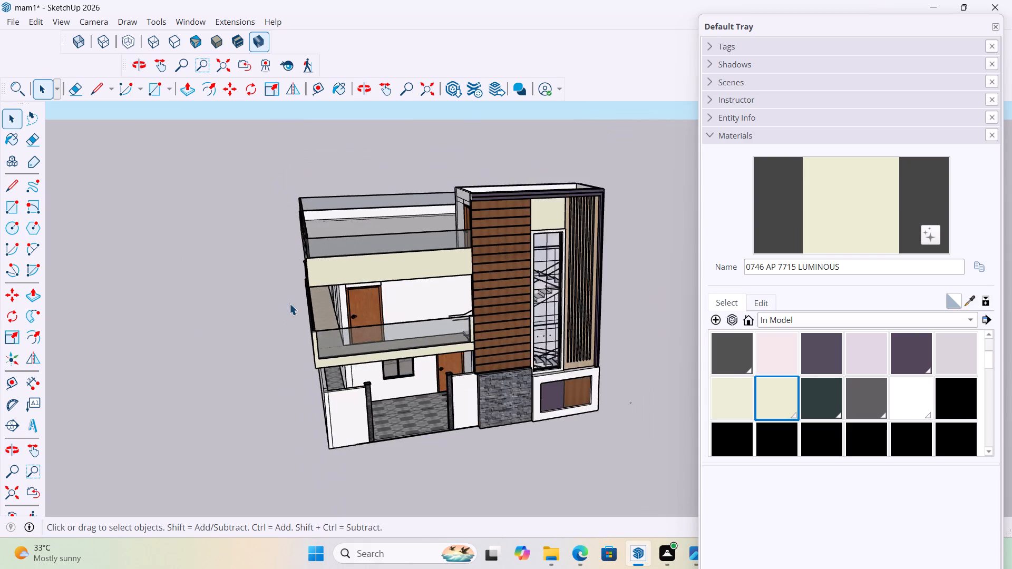
scroll(289, 303, "down", 5)
Examine the black granite gate post and its cap beside the white front wall and the stone cladding.
scroll(383, 367, "up", 19)
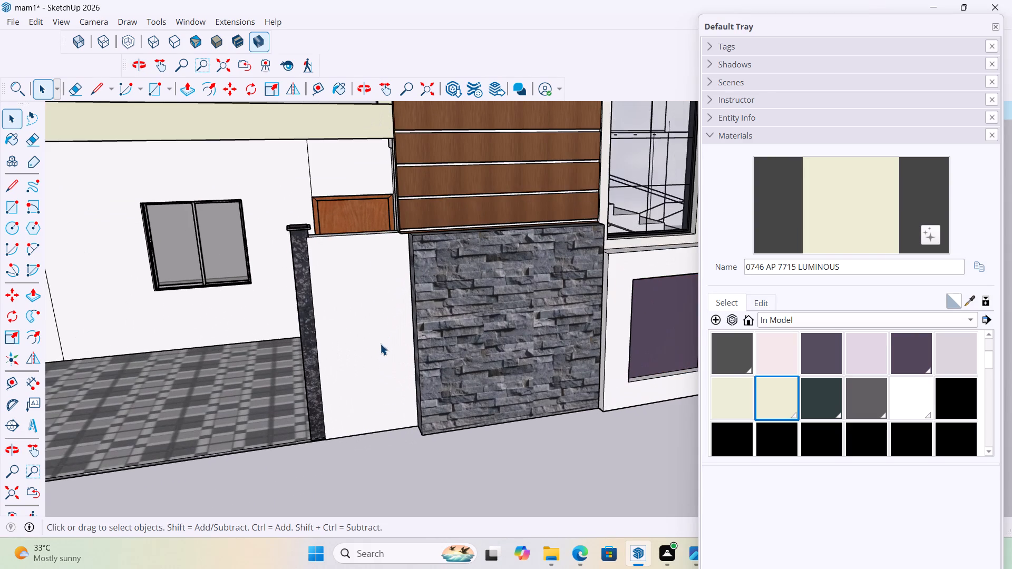
scroll(317, 290, "up", 3)
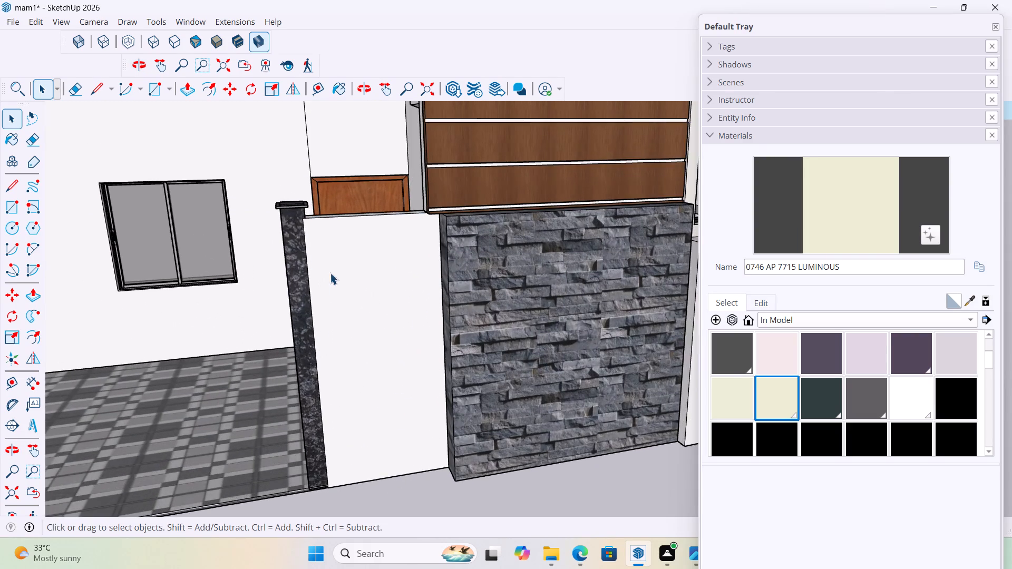
middle_click_drag(333, 273, 396, 316)
scroll(396, 316, "up", 14)
middle_click_drag(494, 316, 485, 305)
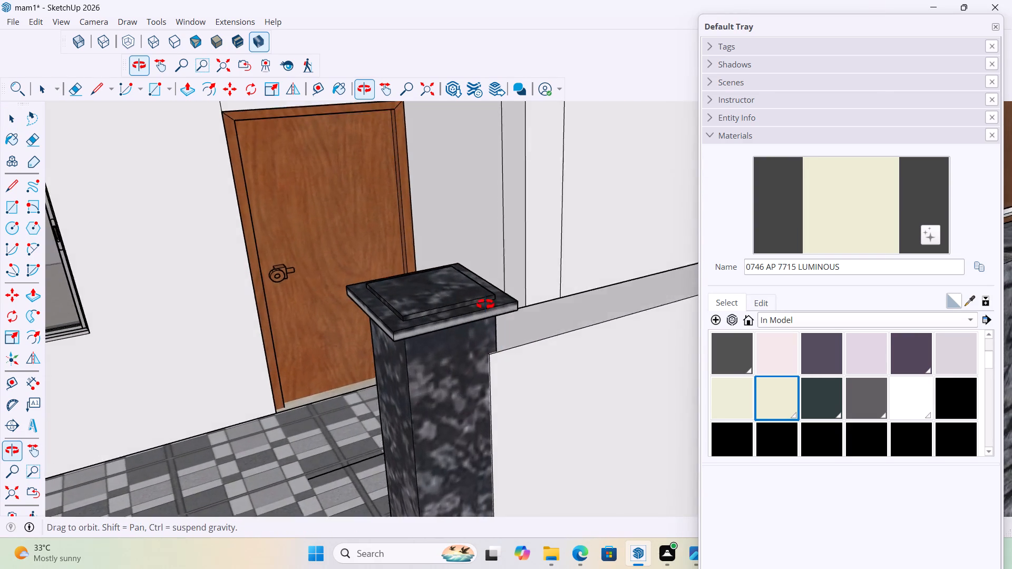
middle_click_drag(485, 305, 430, 227)
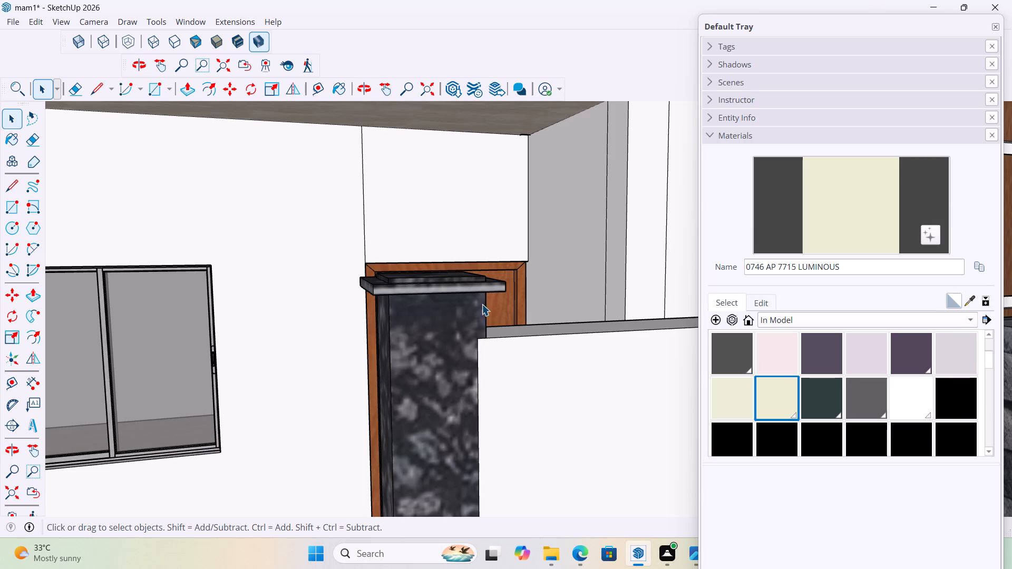
scroll(489, 330, "down", 18)
scroll(491, 350, "down", 5)
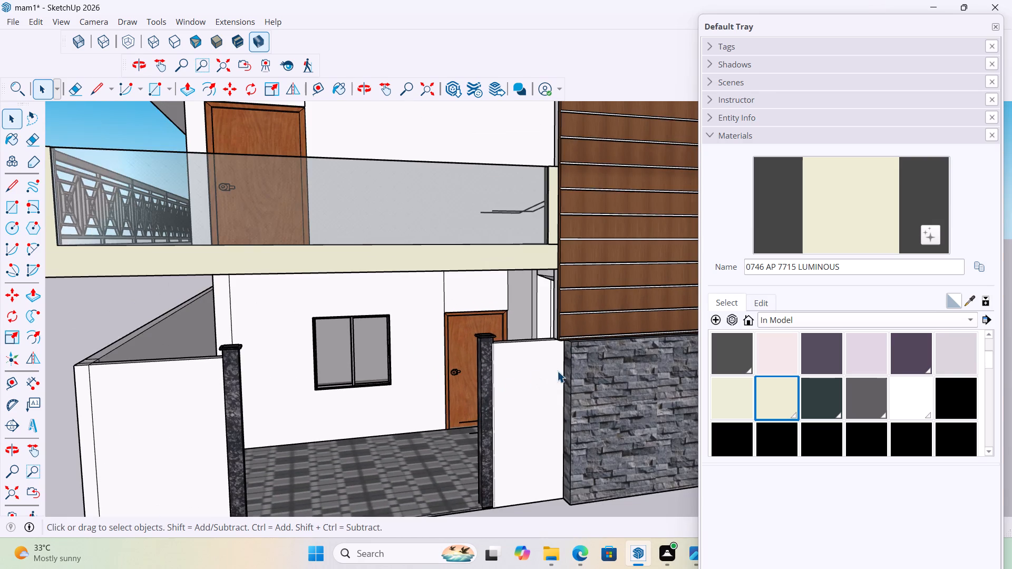
middle_click_drag(518, 369, 469, 370)
scroll(436, 370, "down", 10)
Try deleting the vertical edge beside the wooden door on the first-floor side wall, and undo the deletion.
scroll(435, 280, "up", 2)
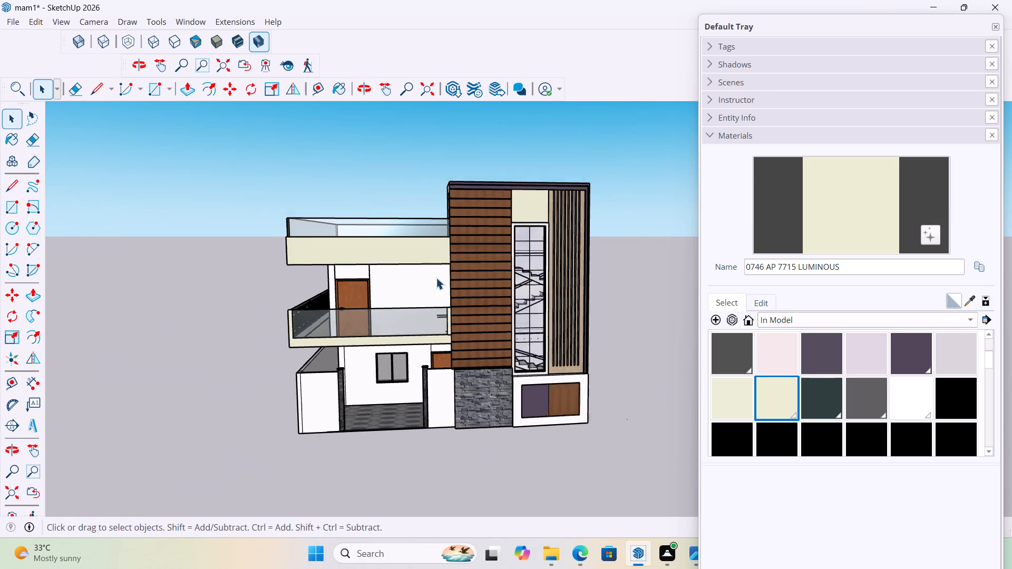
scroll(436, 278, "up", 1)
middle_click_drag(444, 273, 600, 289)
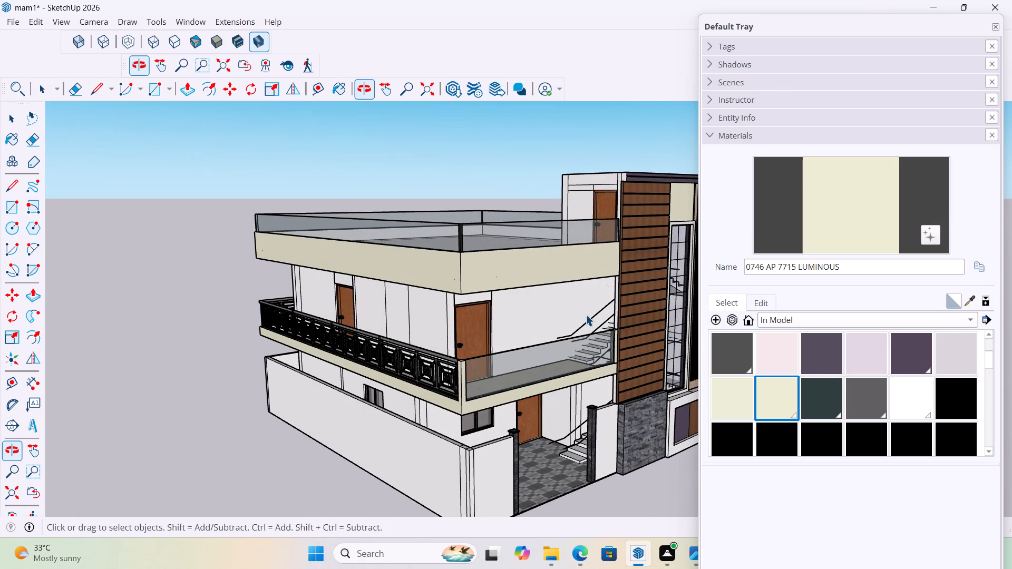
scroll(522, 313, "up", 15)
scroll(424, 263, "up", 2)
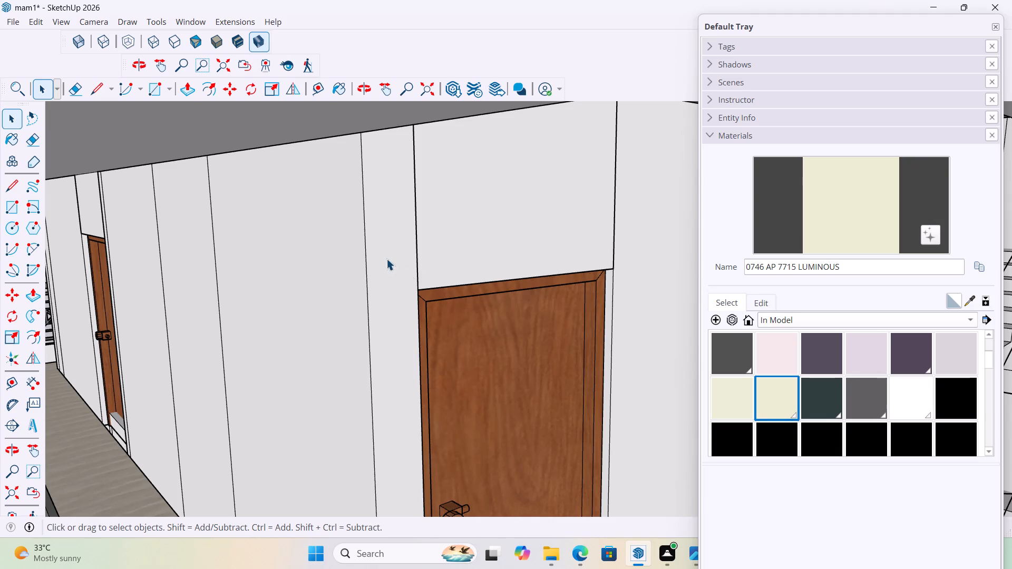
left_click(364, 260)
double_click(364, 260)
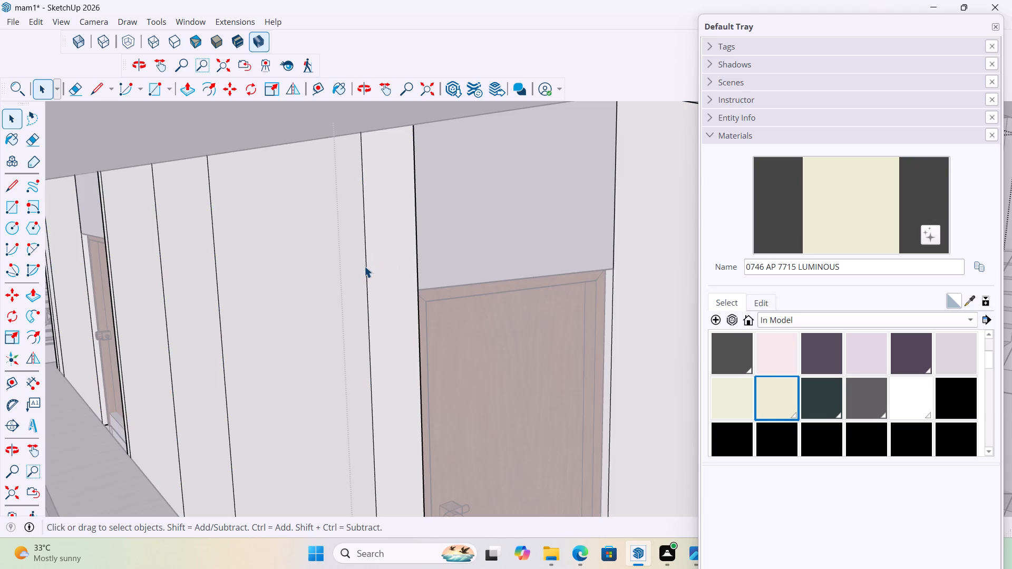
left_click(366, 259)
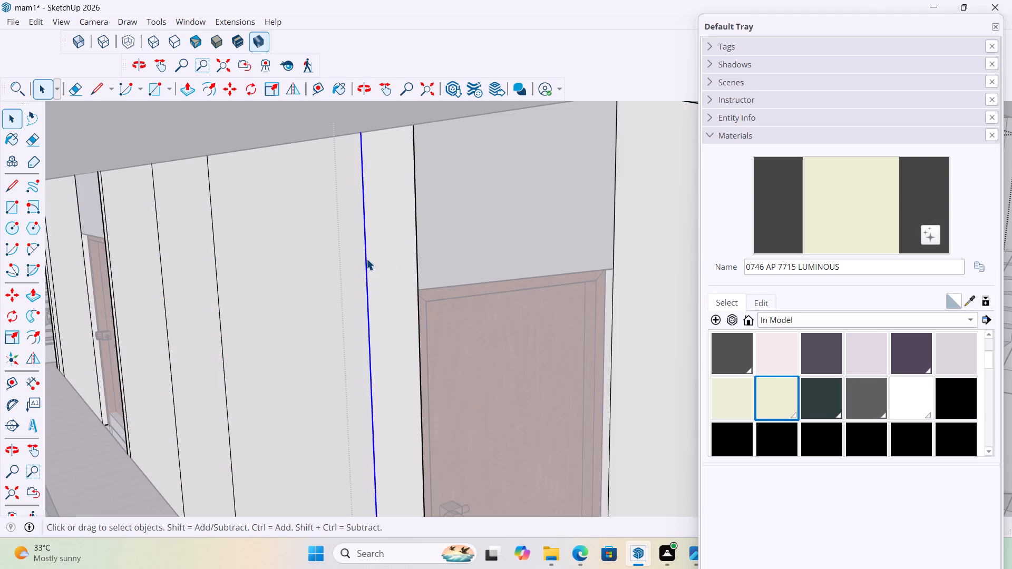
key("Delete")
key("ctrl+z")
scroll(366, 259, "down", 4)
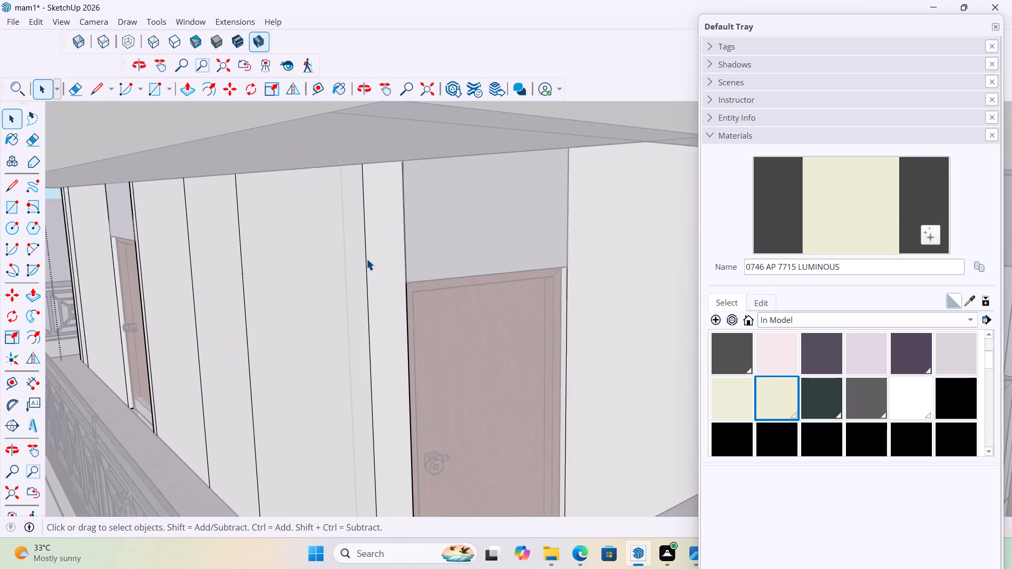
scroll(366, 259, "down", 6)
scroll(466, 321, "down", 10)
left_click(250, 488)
Inspect the first-floor front wall's face and its edge beside the door inside the wall group.
scroll(501, 288, "up", 6)
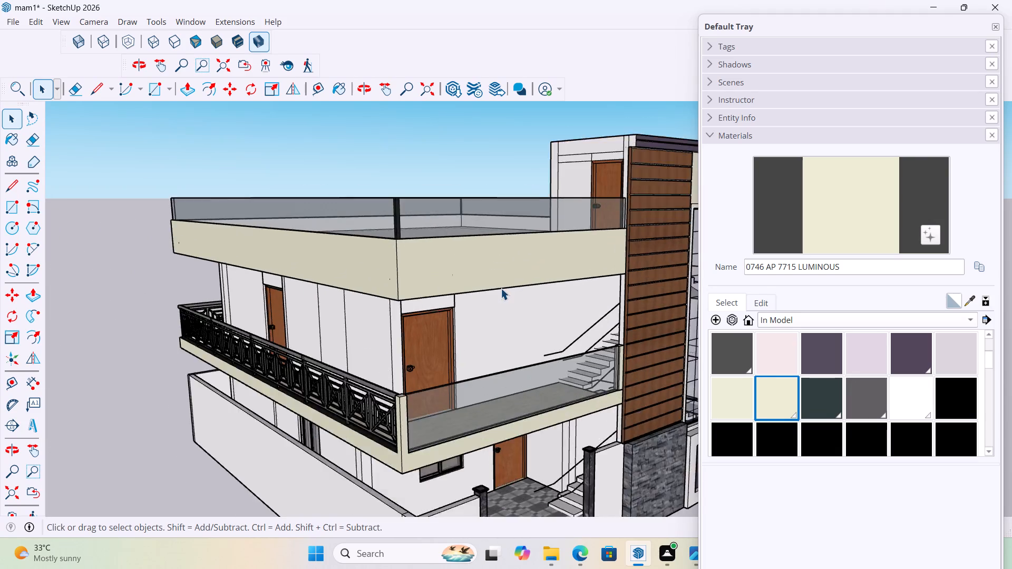
scroll(501, 288, "up", 2)
middle_click_drag(483, 284, 341, 266)
scroll(391, 315, "up", 3)
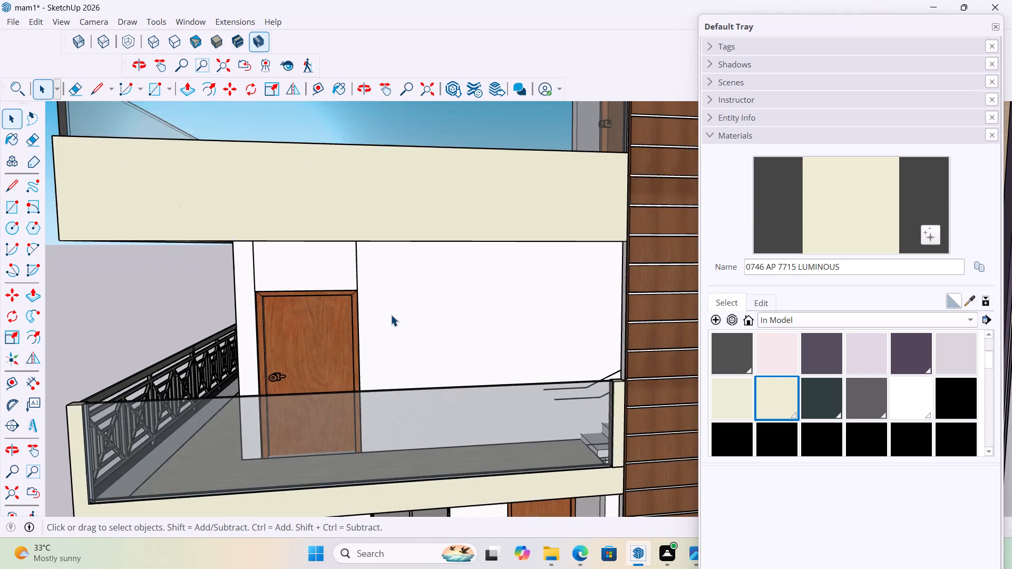
left_click(391, 312)
double_click(391, 307)
left_click(385, 297)
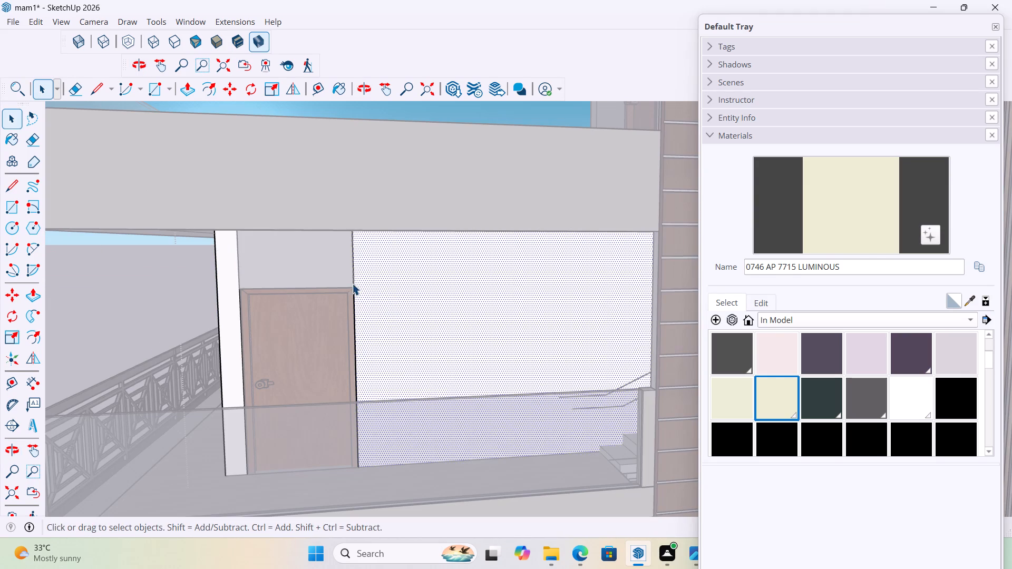
left_click(353, 278)
scroll(433, 282, "down", 8)
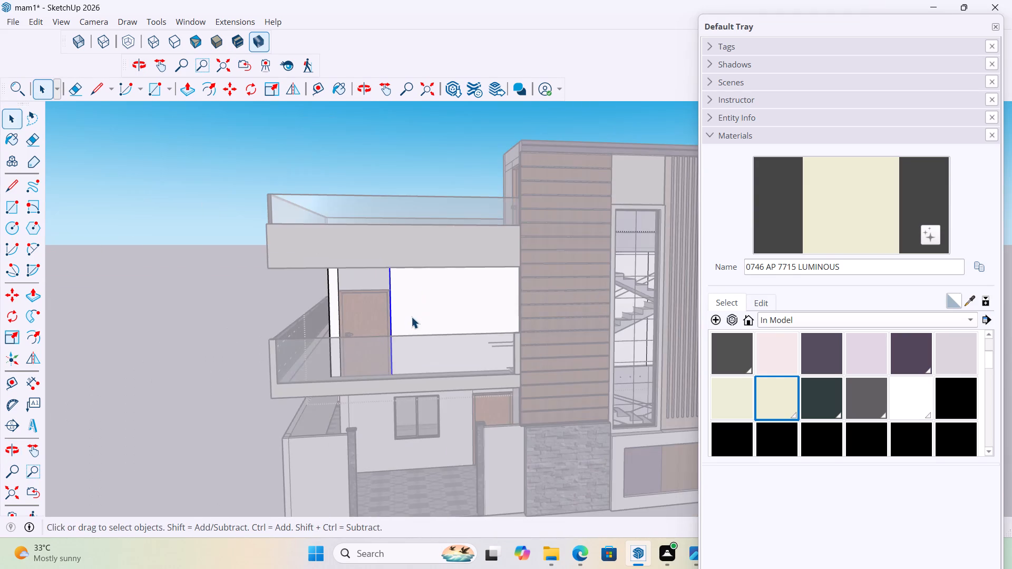
scroll(416, 311, "down", 4)
left_click(264, 379)
Paint the ground-floor front wall around the purple and wood panel with the cream 0746 AP 7715 LUMINOUS material.
scroll(812, 344, "down", 5)
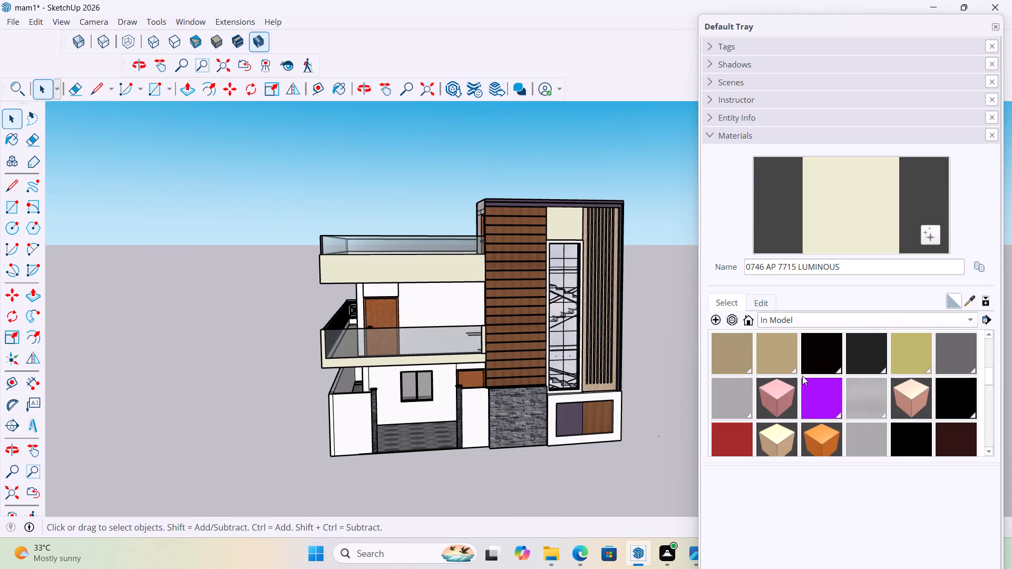
scroll(802, 376, "up", 4)
middle_click_drag(352, 385, 539, 382)
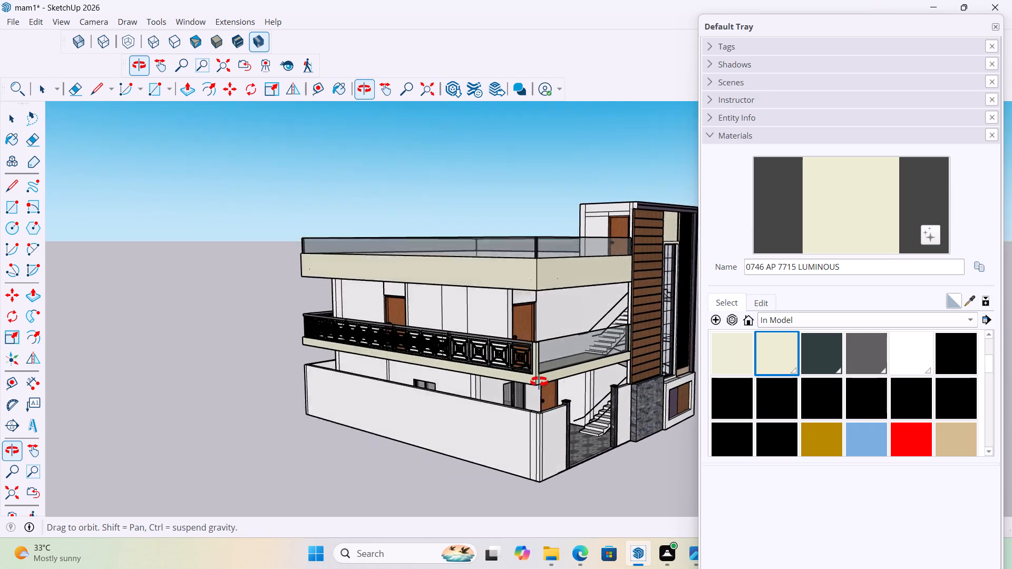
middle_click_drag(539, 382, 549, 370)
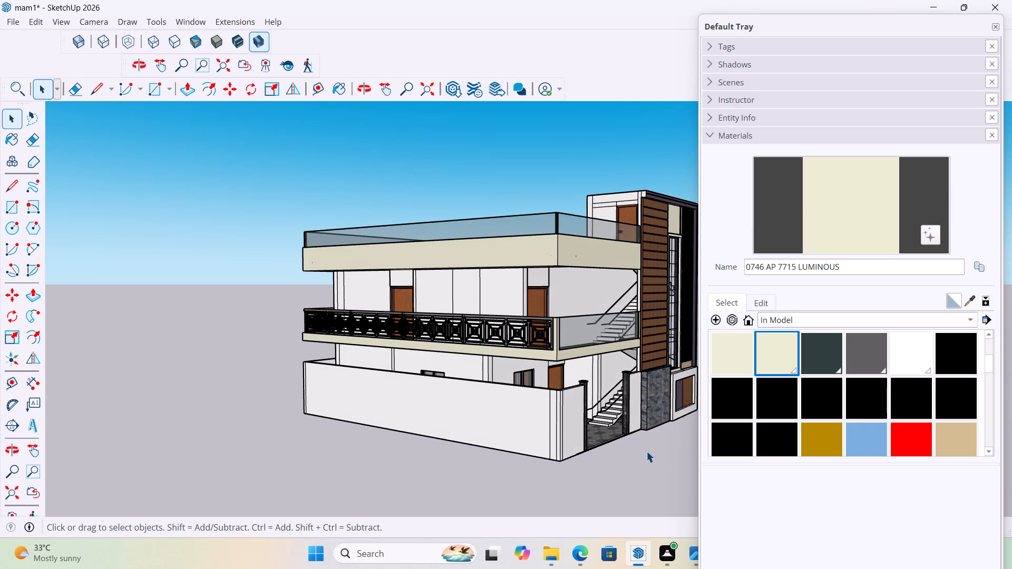
middle_click_drag(626, 462, 540, 462)
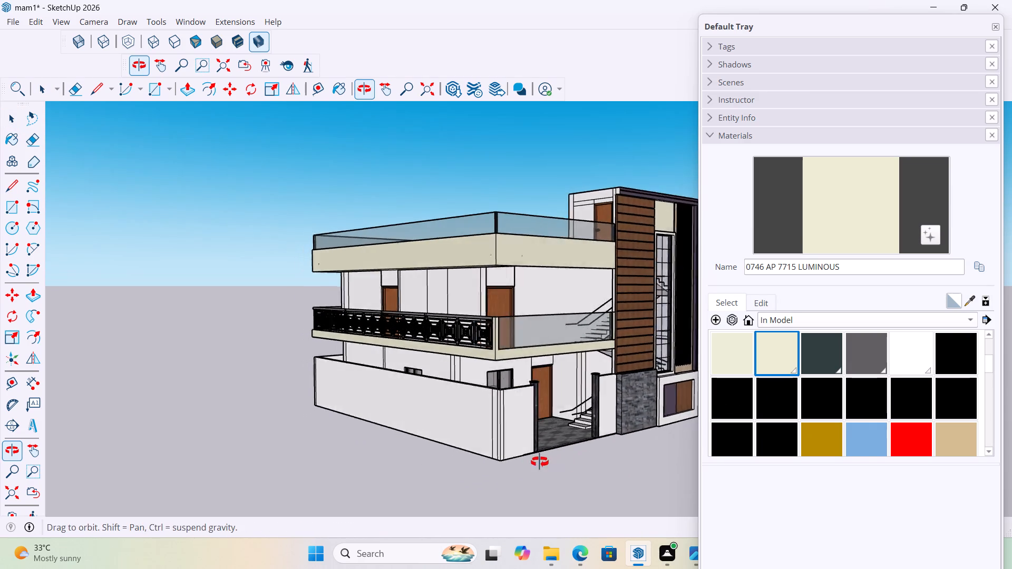
middle_click_drag(540, 462, 447, 474)
left_click(835, 233)
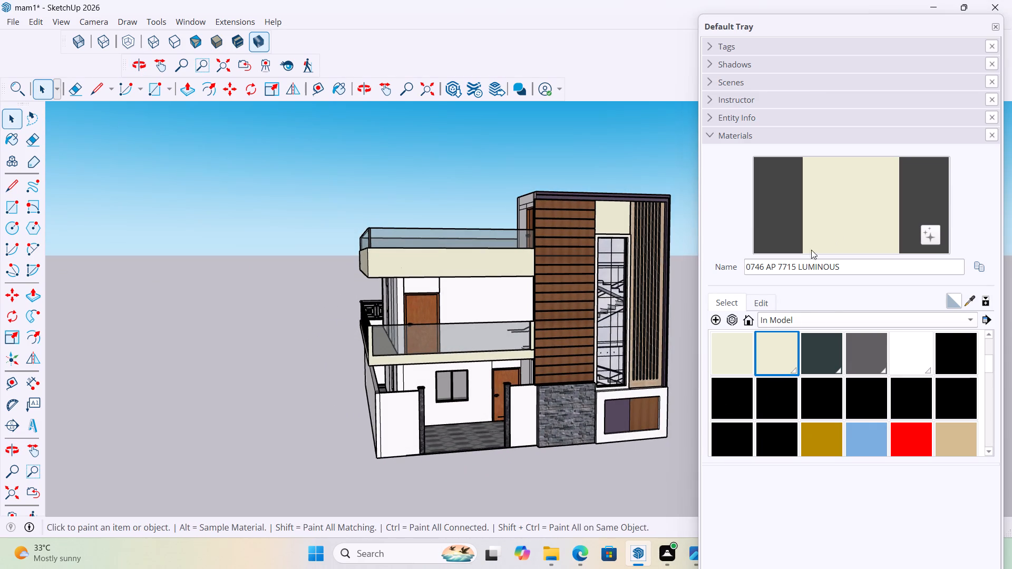
scroll(603, 429, "up", 14)
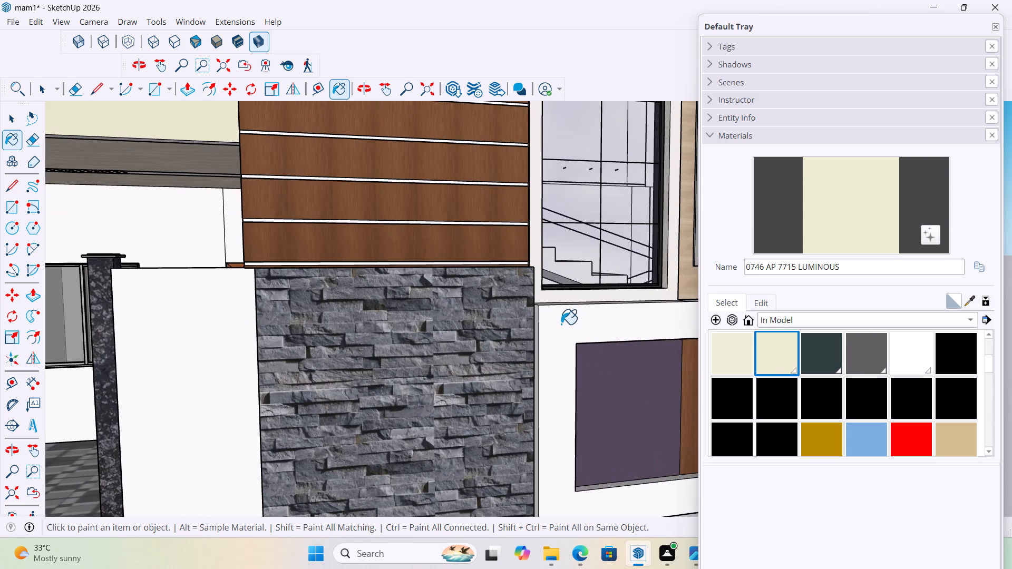
left_click(561, 324)
scroll(495, 361, "down", 10)
scroll(581, 329, "up", 4)
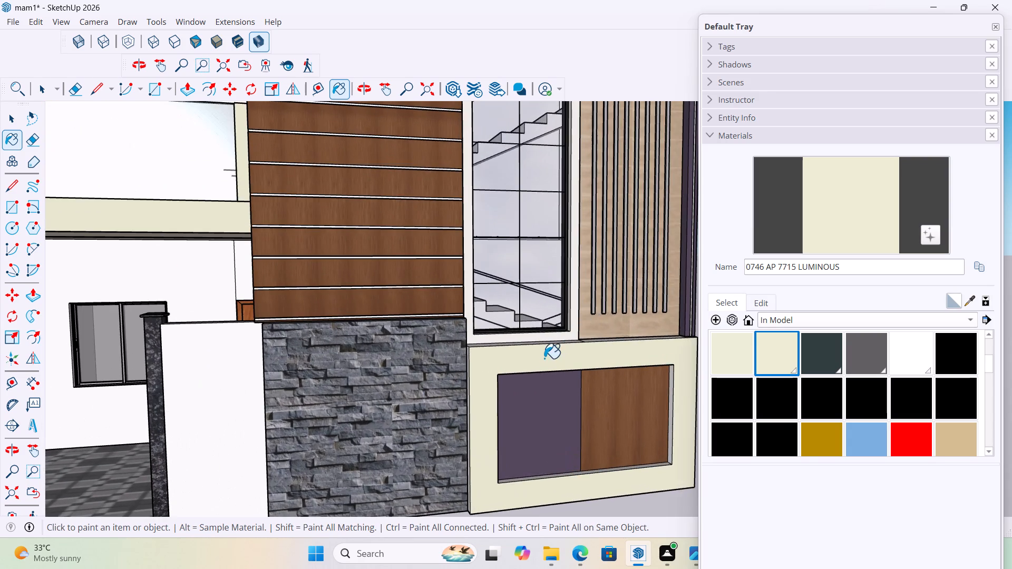
Paint both parts of the ledge below the stair window and slatted panel with the same cream material.
middle_click_drag(543, 359, 452, 427)
scroll(442, 440, "up", 12)
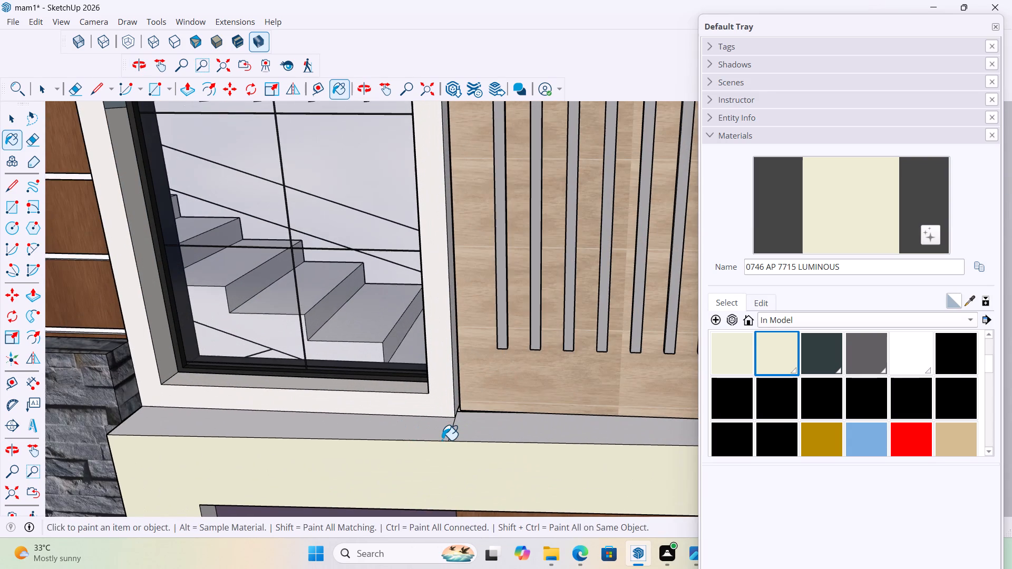
left_click(426, 431)
left_click(502, 427)
scroll(505, 431, "down", 5)
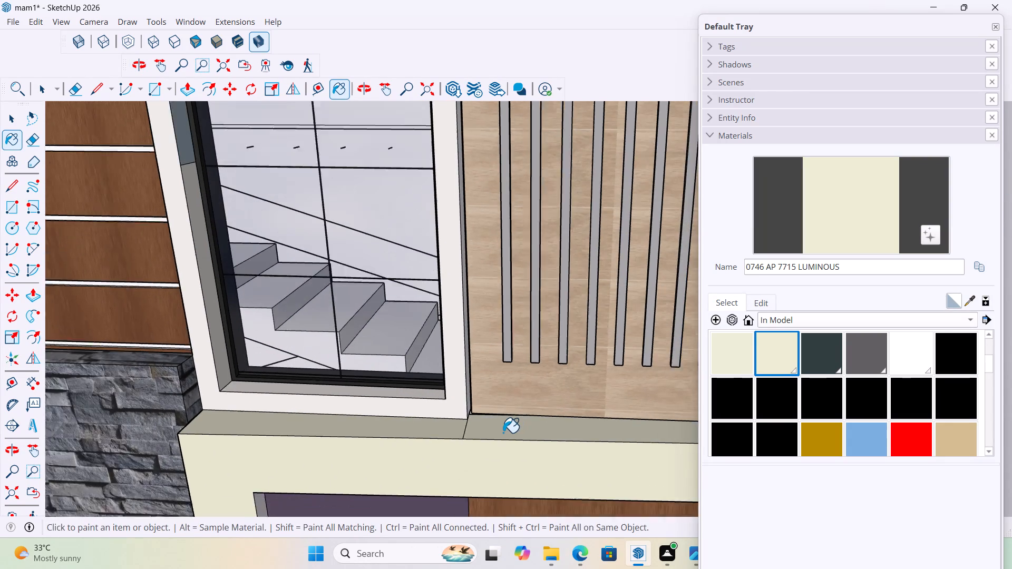
Delete the edge dividing the cream ledge at the corner of the stair window frame.
key("space")
scroll(495, 437, "up", 11)
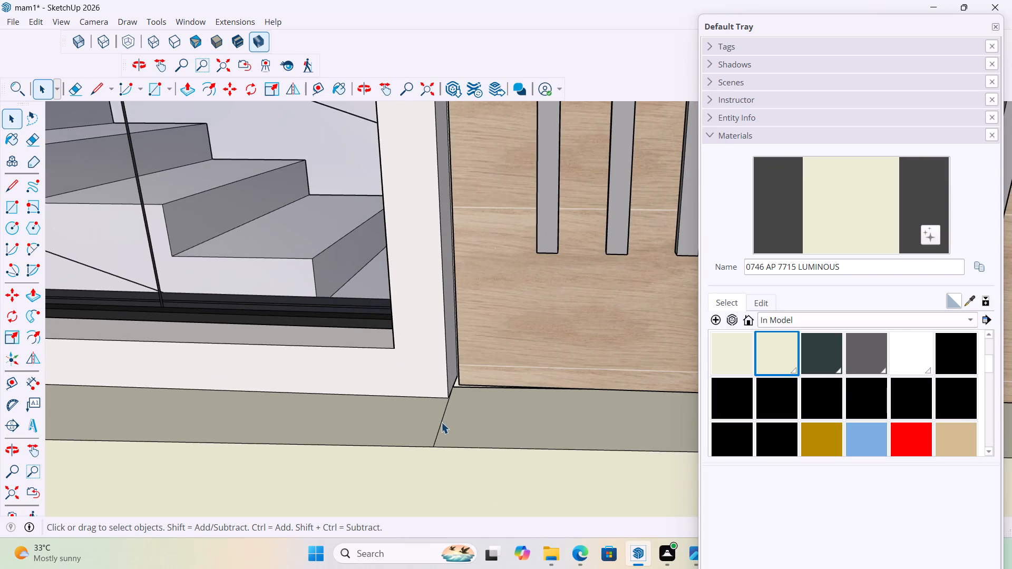
left_click(442, 418)
key("Delete")
Paint the white front wall between the granite gate post and the stone cladding with 0746 AP 7715 LUMINOUS.
scroll(497, 384, "down", 20)
scroll(497, 384, "down", 2)
middle_click_drag(554, 372, 577, 330)
left_click(873, 183)
scroll(244, 372, "up", 4)
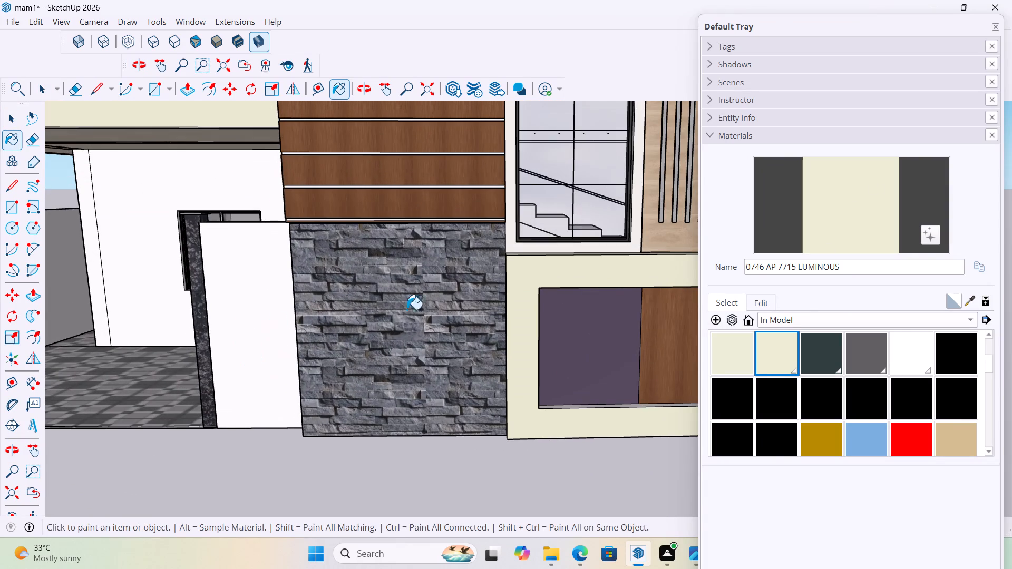
scroll(775, 290, "down", 4)
scroll(538, 299, "down", 8)
left_click(423, 311)
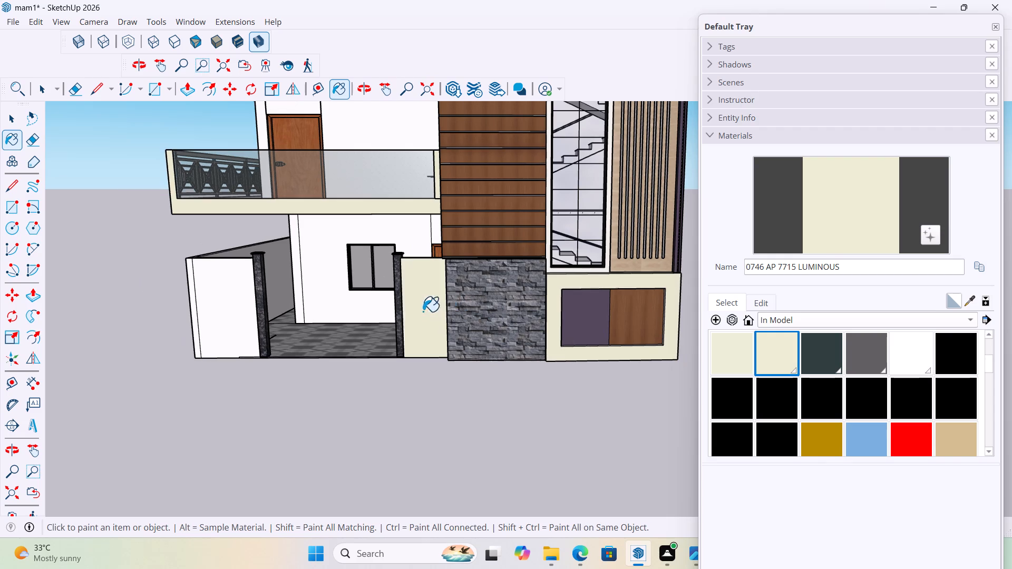
Delete the vertical edge near the outer corner of the white front boundary wall, inside its wall group.
scroll(191, 305, "up", 2)
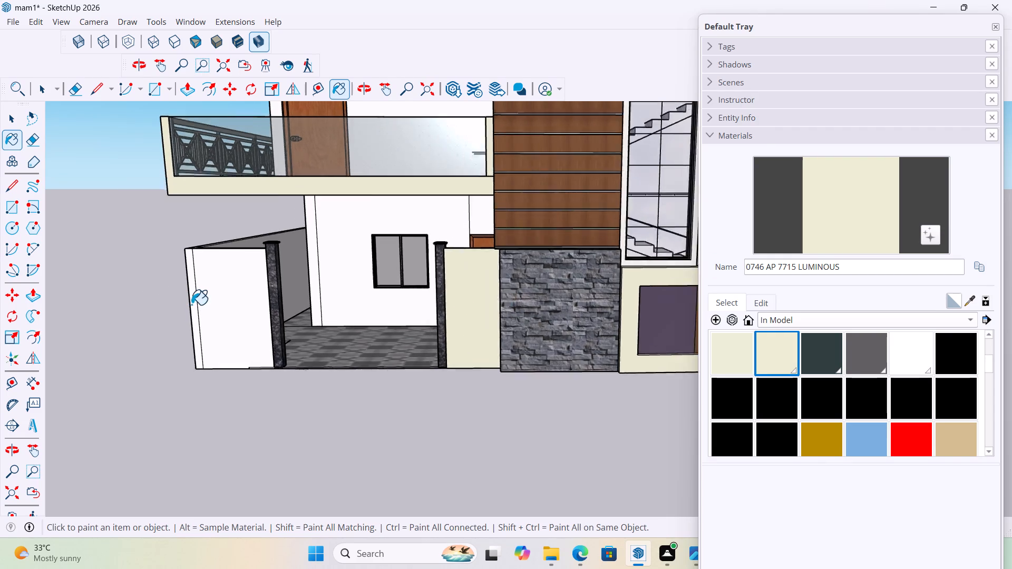
scroll(191, 305, "up", 2)
scroll(252, 401, "up", 7)
middle_click_drag(324, 322, 391, 343)
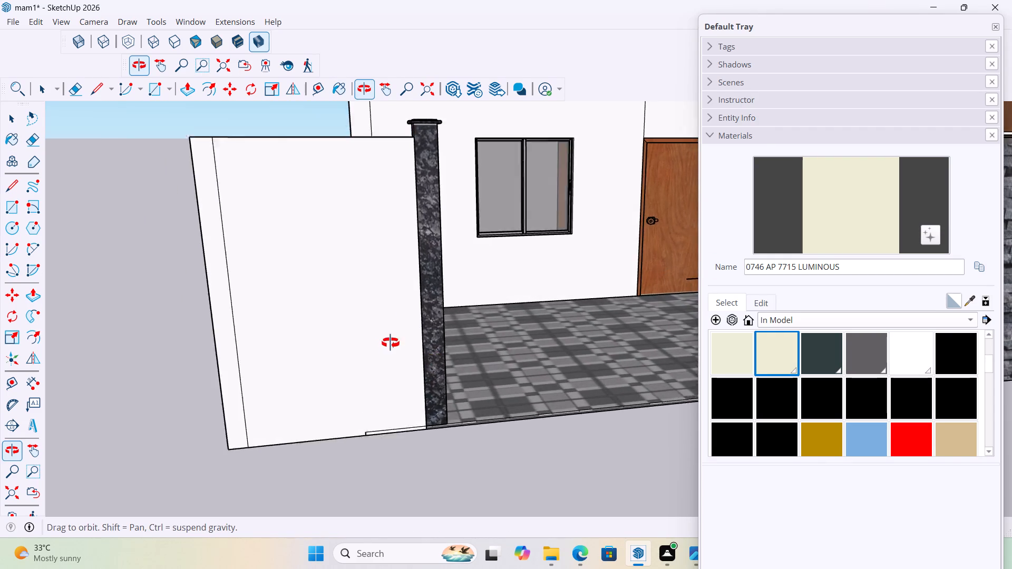
middle_click_drag(391, 343, 410, 349)
key("space")
left_click(278, 282)
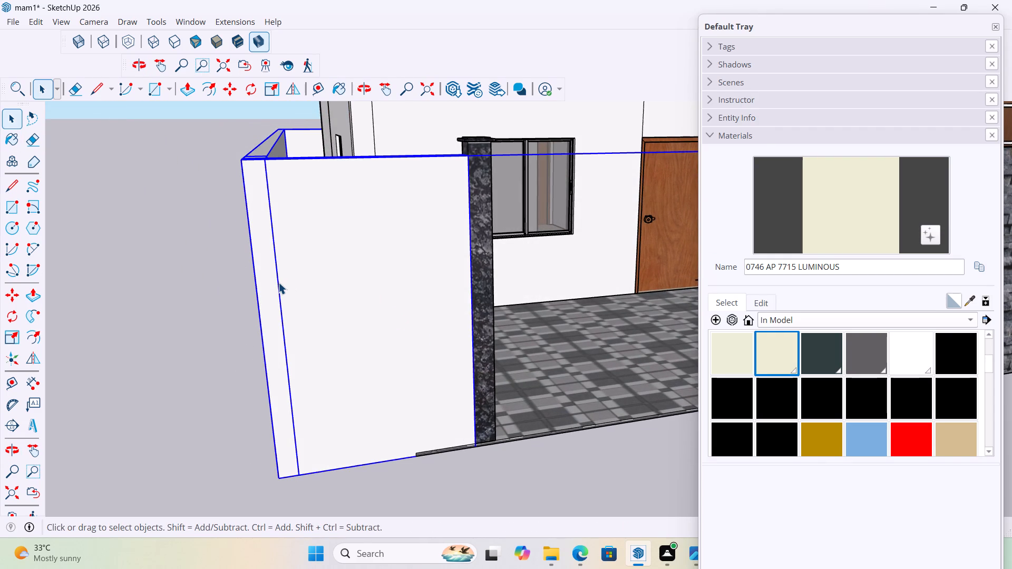
double_click(278, 282)
left_click(279, 278)
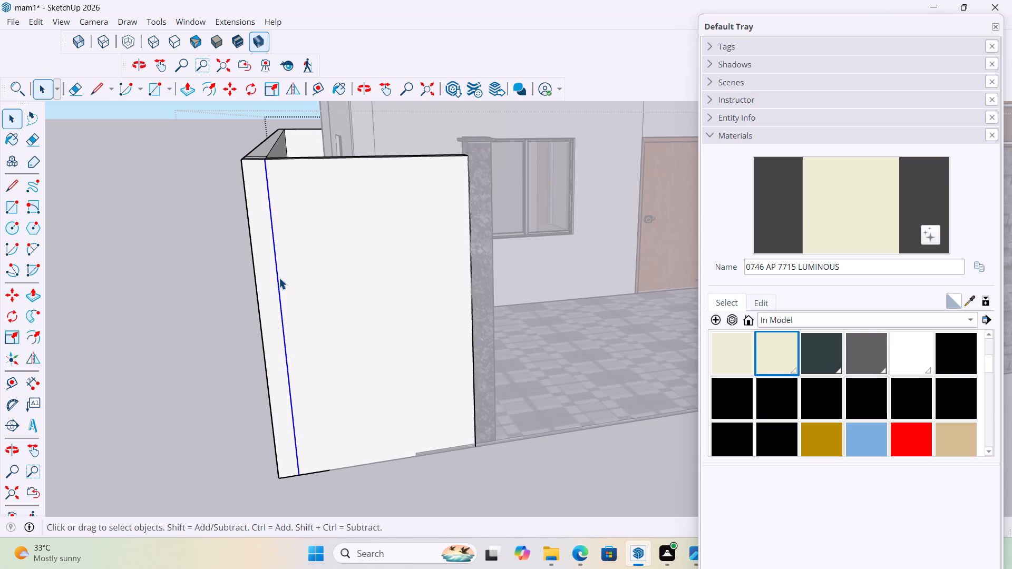
key("Delete")
scroll(279, 278, "down", 4)
scroll(286, 328, "down", 5)
left_click(200, 404)
Paint the white front boundary wall on the outer side of the gate opening with 0746 AP 7715 LUMINOUS.
scroll(200, 404, "down", 3)
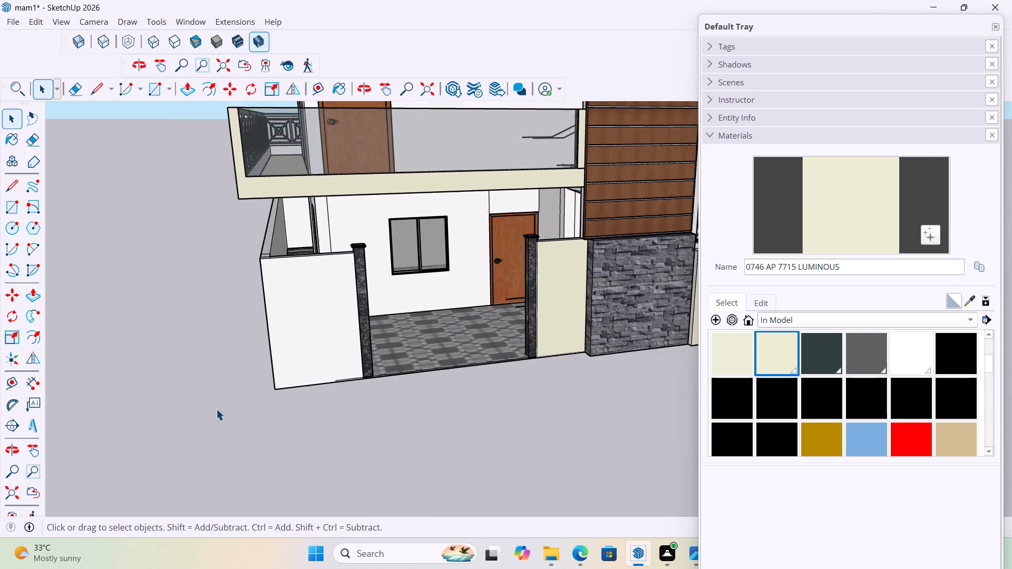
scroll(216, 409, "down", 2)
scroll(477, 342, "up", 8)
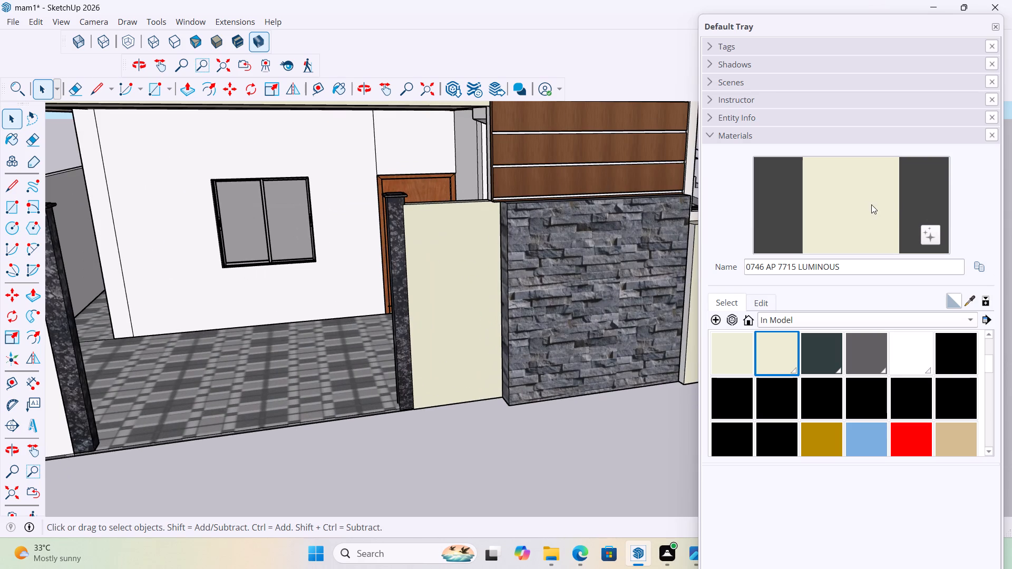
left_click(860, 205)
scroll(768, 331, "down", 4)
scroll(645, 343, "down", 1)
scroll(783, 281, "down", 5)
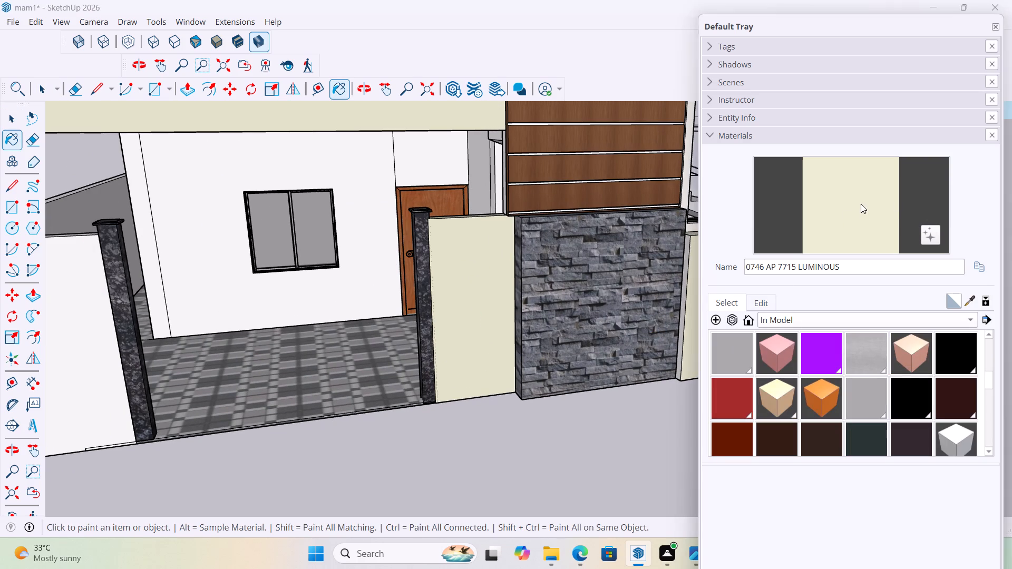
left_click(861, 204)
scroll(724, 253, "down", 5)
scroll(599, 329, "down", 8)
scroll(310, 344, "up", 5)
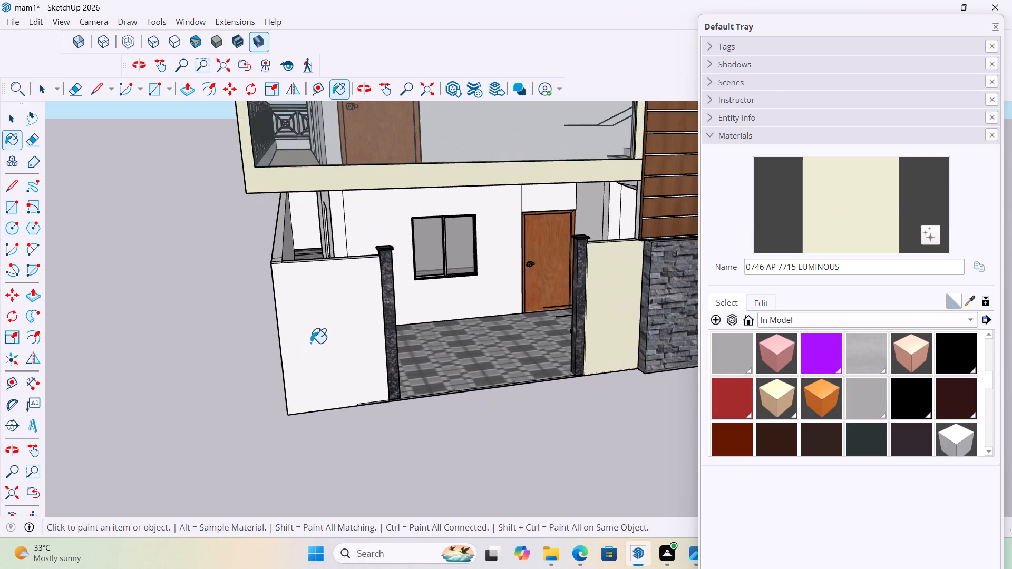
scroll(310, 343, "up", 2)
left_click(315, 322)
Push/Pull the front face of the paved porch floor to line up with the base corner of the granite gate post.
scroll(371, 431, "up", 10)
key("space")
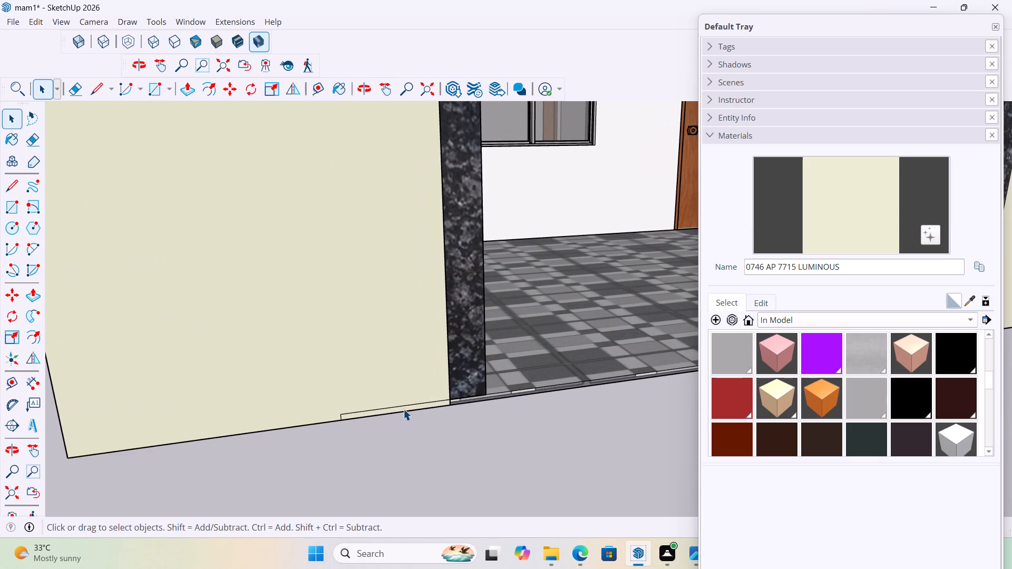
scroll(463, 396, "up", 6)
middle_click_drag(463, 395, 406, 437)
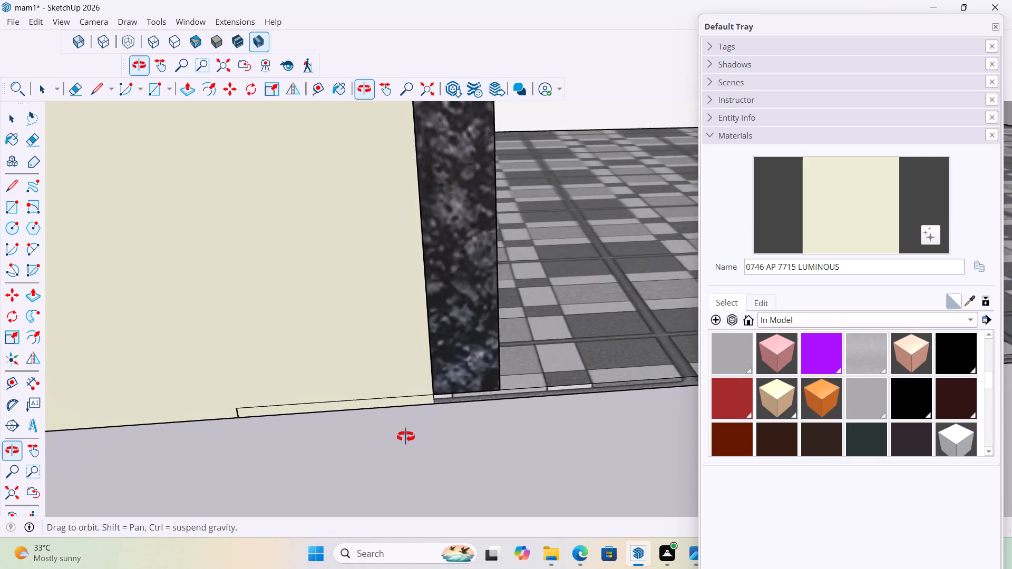
middle_click_drag(406, 437, 376, 432)
scroll(368, 400, "up", 3)
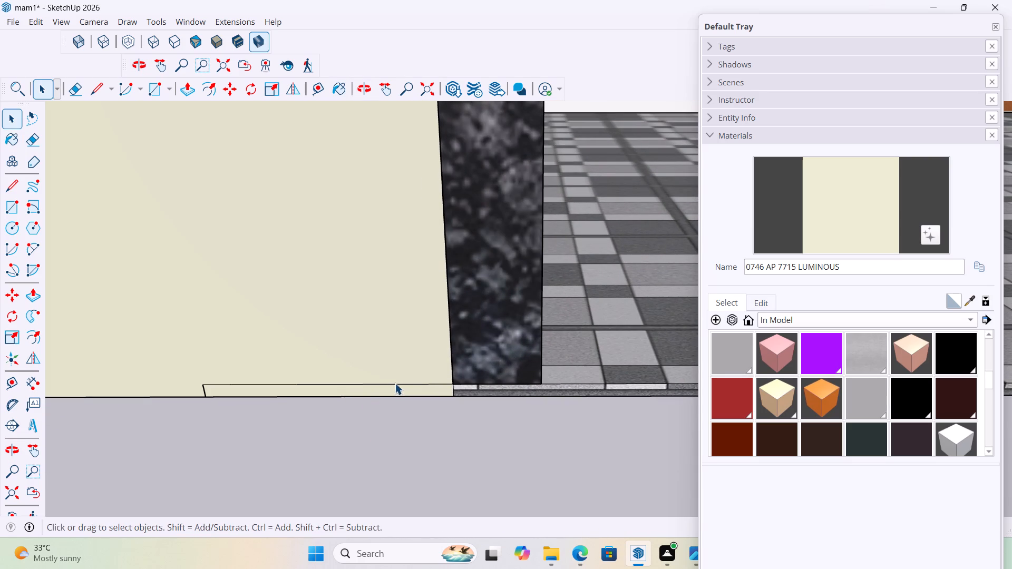
left_click(393, 382)
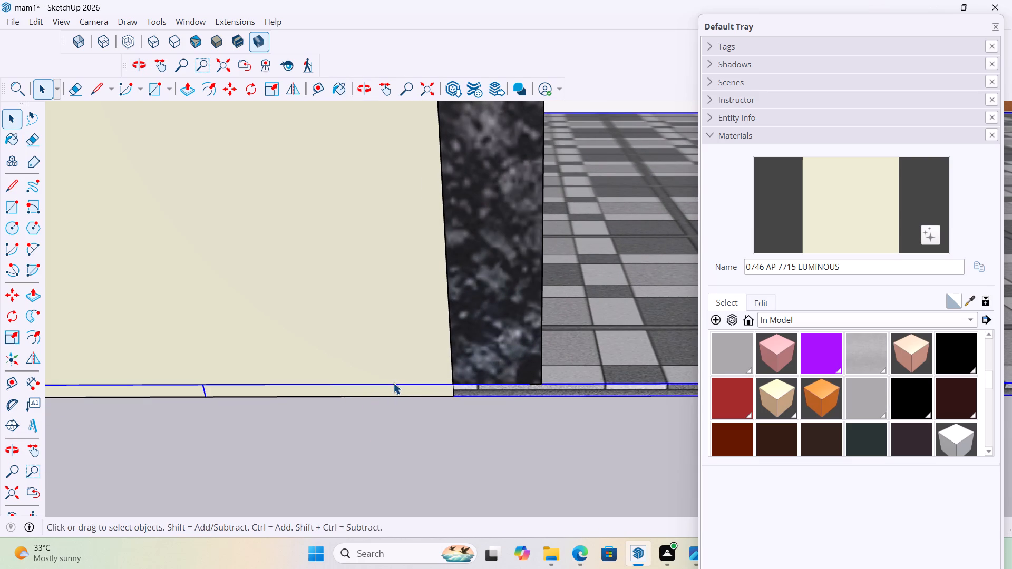
scroll(393, 382, "down", 10)
middle_click_drag(377, 398, 356, 405)
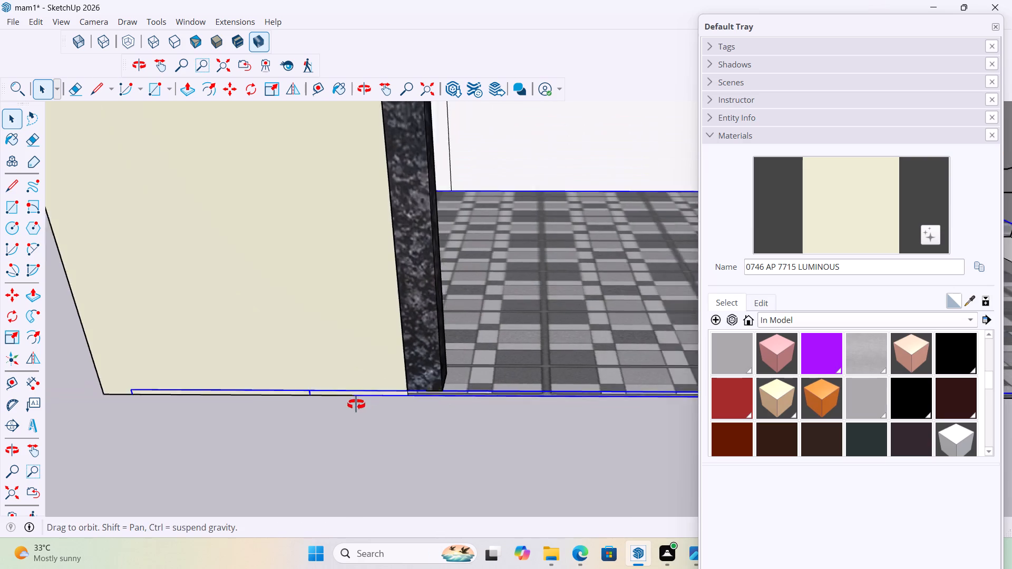
middle_click_drag(356, 405, 200, 474)
scroll(149, 453, "up", 4)
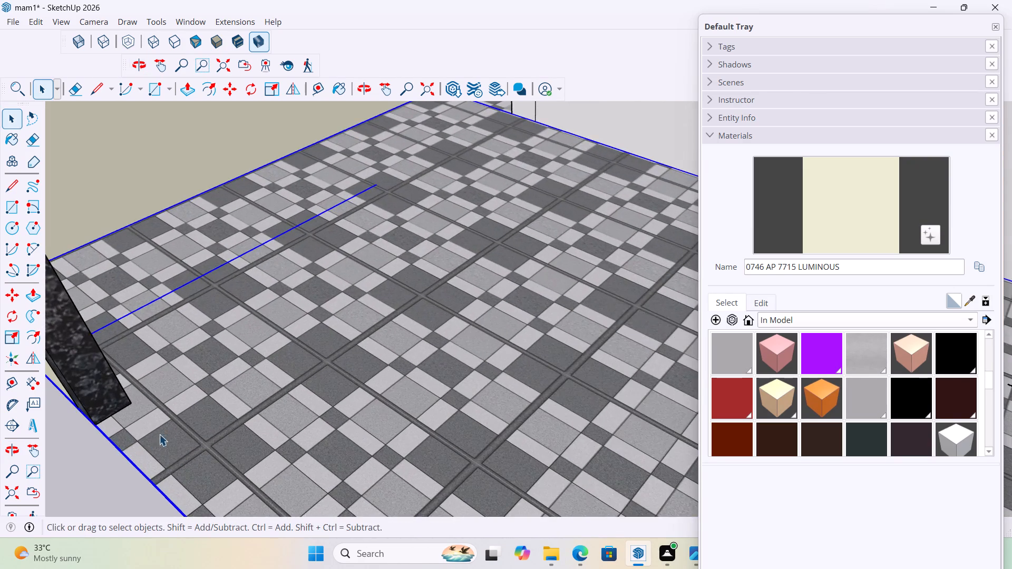
middle_click_drag(171, 425, 290, 345)
scroll(276, 368, "up", 11)
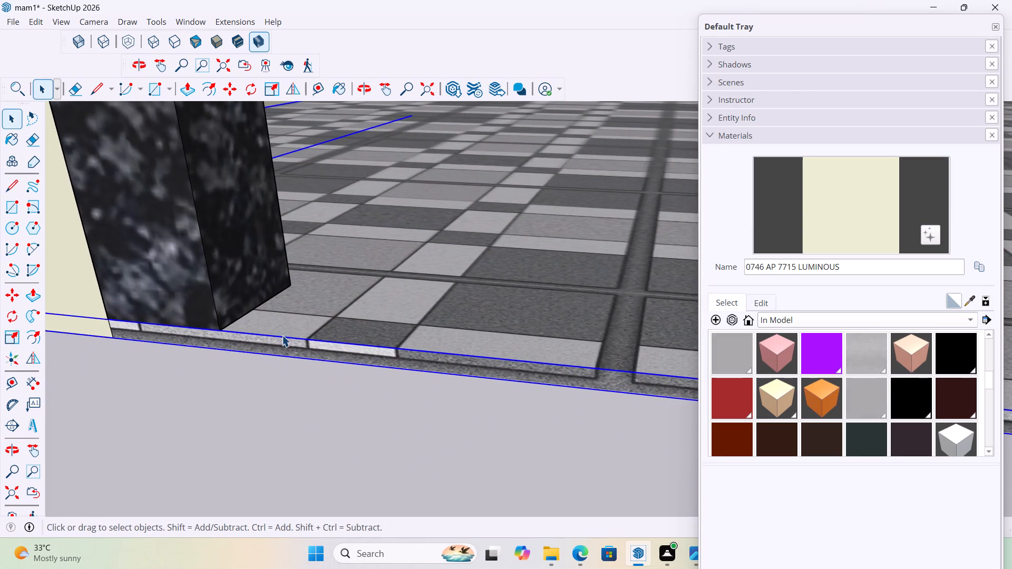
middle_click_drag(280, 336, 212, 389)
scroll(292, 256, "up", 11)
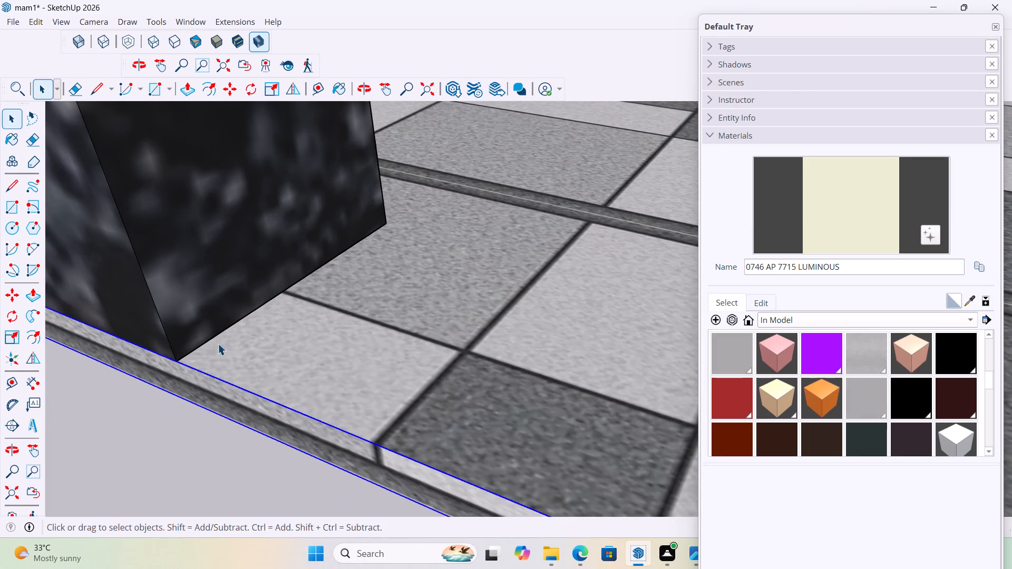
scroll(206, 362, "up", 9)
key("p")
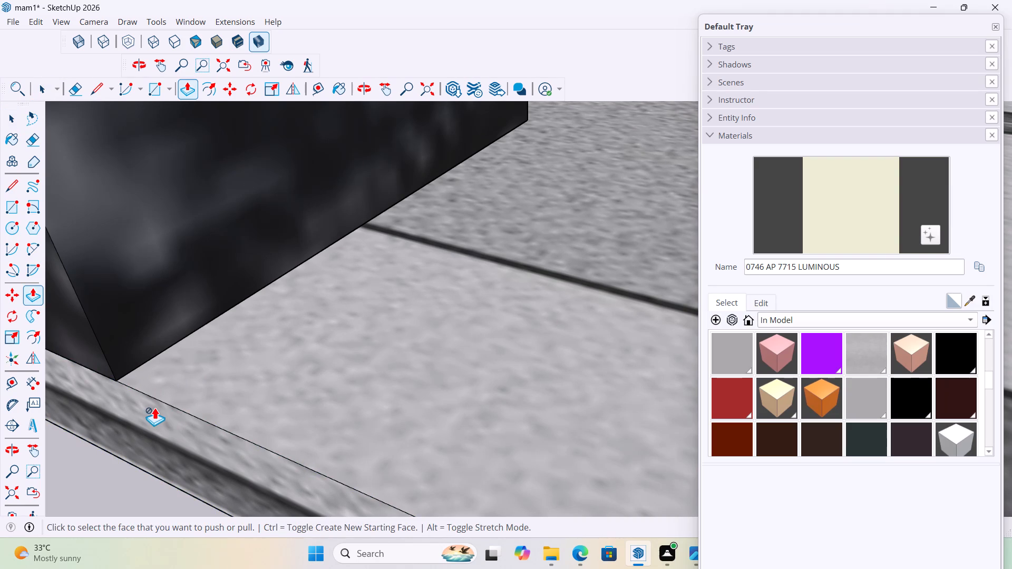
key("space")
double_click(158, 430)
key("p")
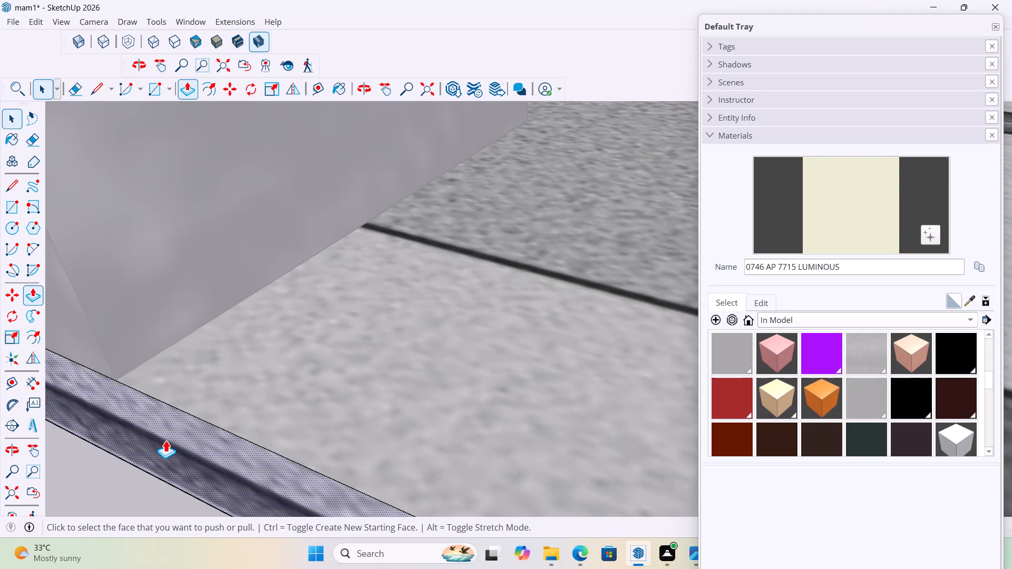
left_click(166, 440)
left_click(111, 379)
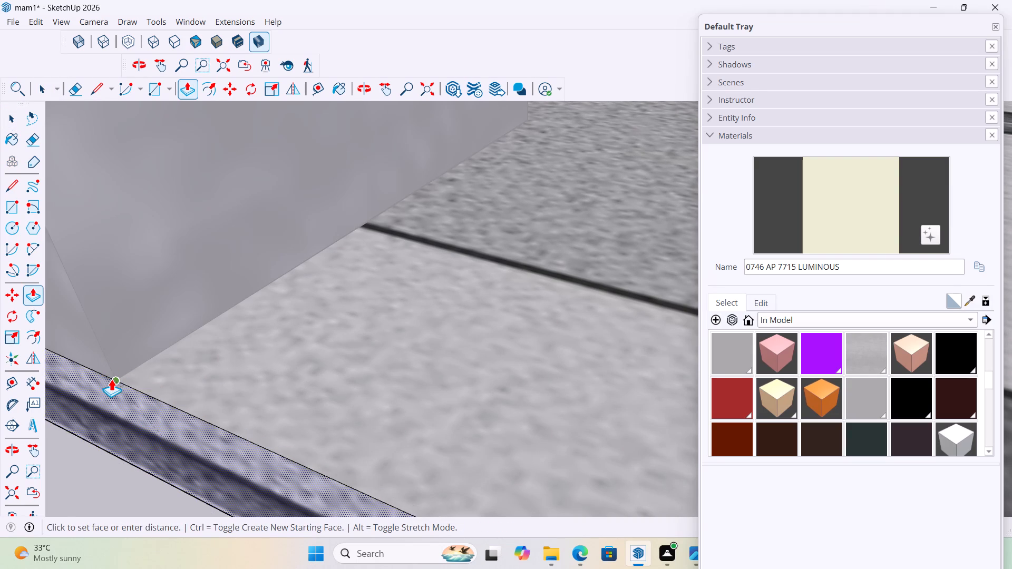
scroll(309, 359, "down", 20)
scroll(309, 359, "down", 3)
key("space")
left_click(225, 465)
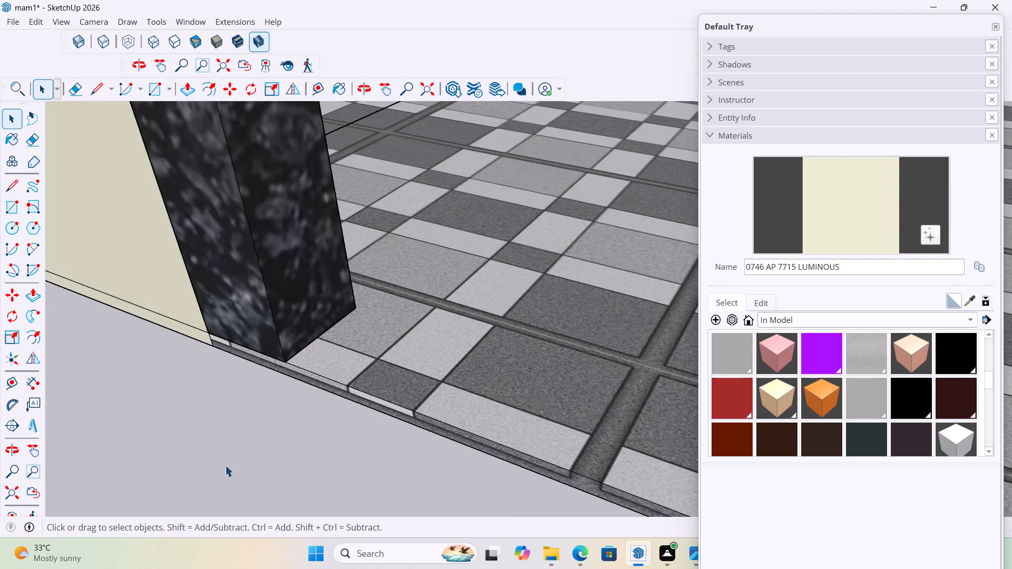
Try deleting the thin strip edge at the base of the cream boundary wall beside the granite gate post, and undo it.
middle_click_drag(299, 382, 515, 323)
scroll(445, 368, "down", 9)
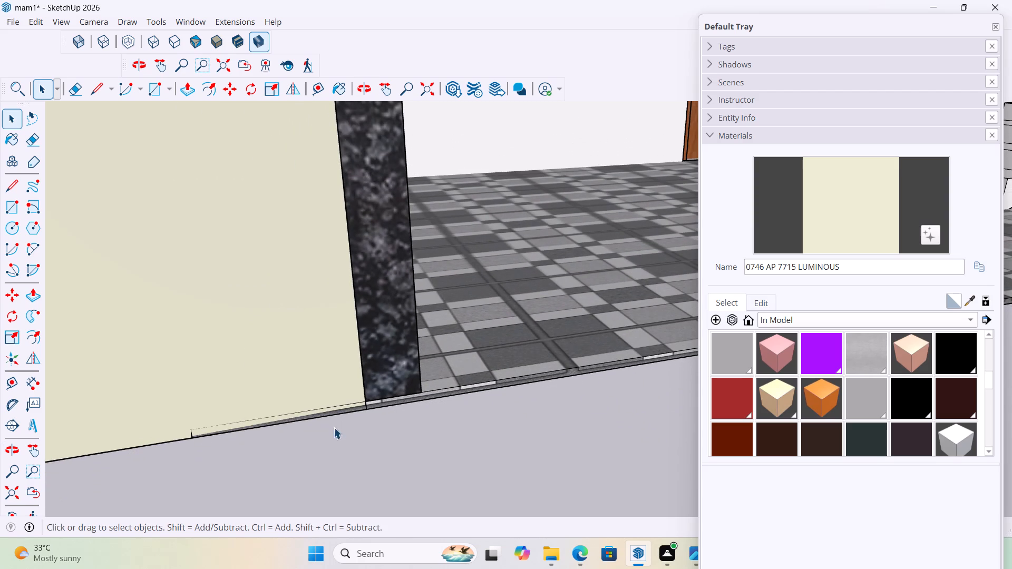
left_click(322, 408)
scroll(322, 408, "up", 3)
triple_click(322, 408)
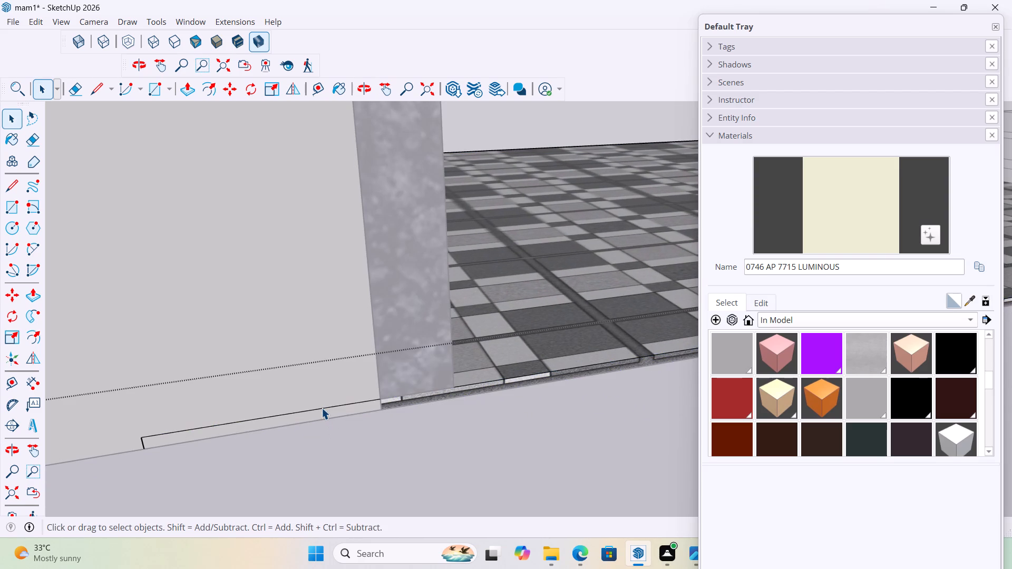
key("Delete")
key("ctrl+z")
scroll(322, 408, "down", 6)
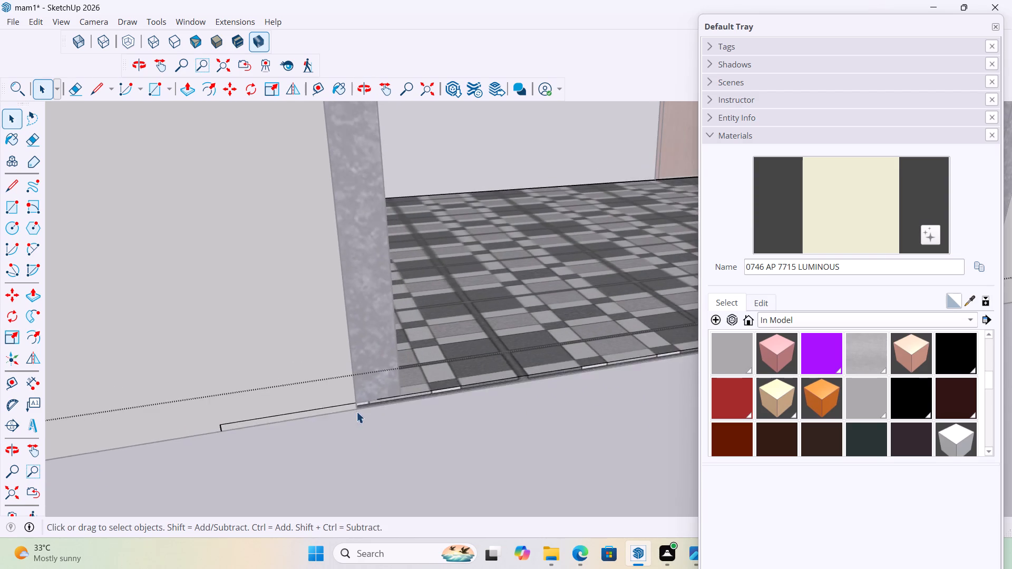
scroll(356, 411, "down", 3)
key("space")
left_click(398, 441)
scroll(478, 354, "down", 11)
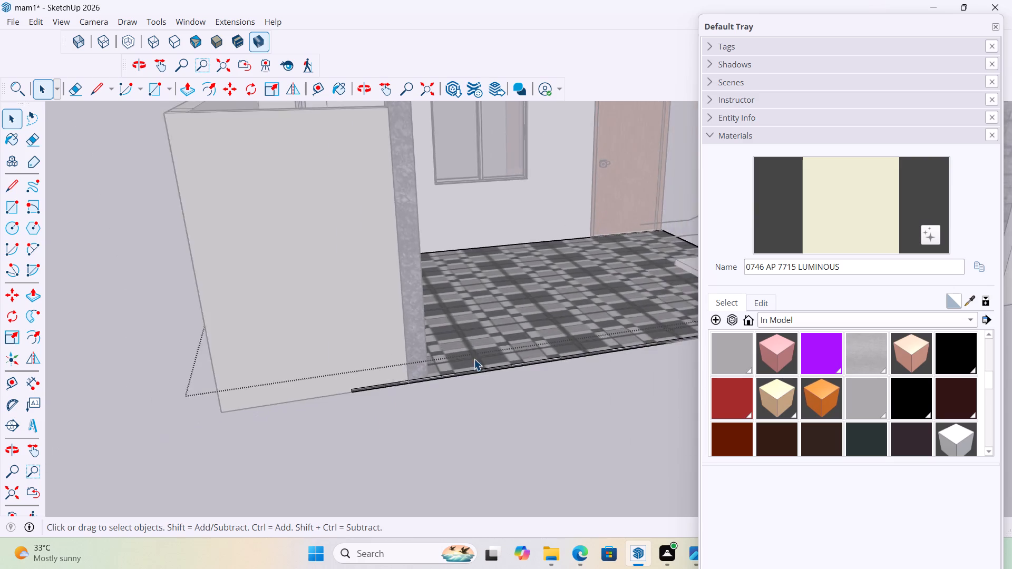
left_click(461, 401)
Delete the long vertical edge and the narrow face strip along the outer side of the tall white side wall.
scroll(371, 424, "down", 5)
middle_click_drag(503, 258, 585, 219)
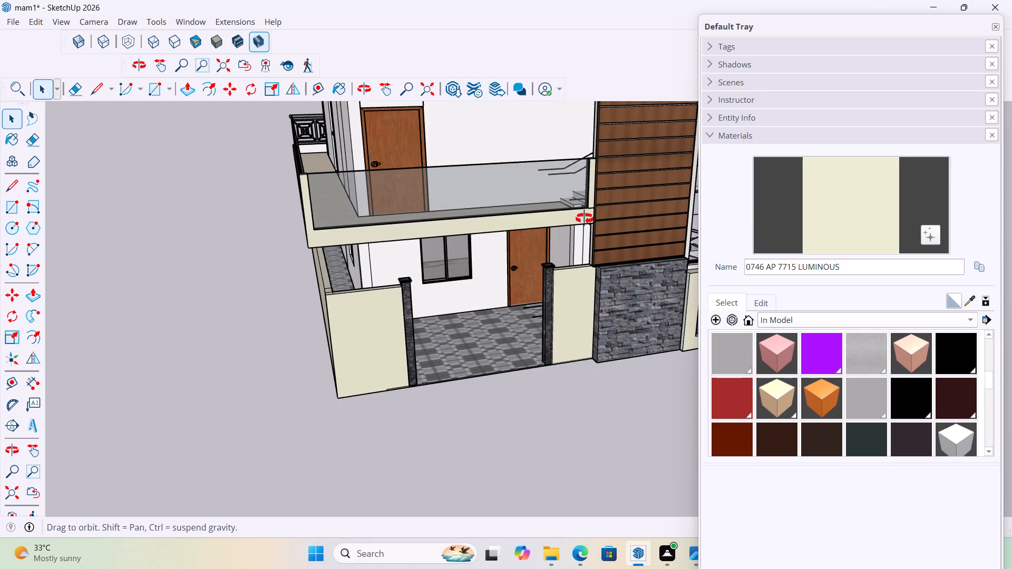
middle_click_drag(585, 219, 949, 278)
scroll(387, 340, "down", 8)
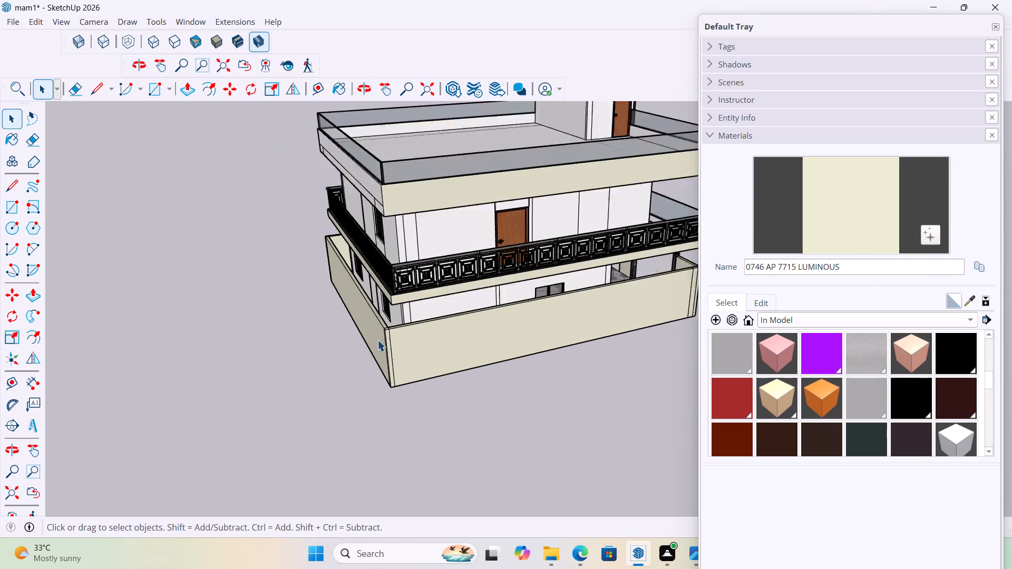
scroll(377, 340, "down", 1)
middle_click_drag(503, 306, 775, 315)
middle_click_drag(362, 322, 653, 293)
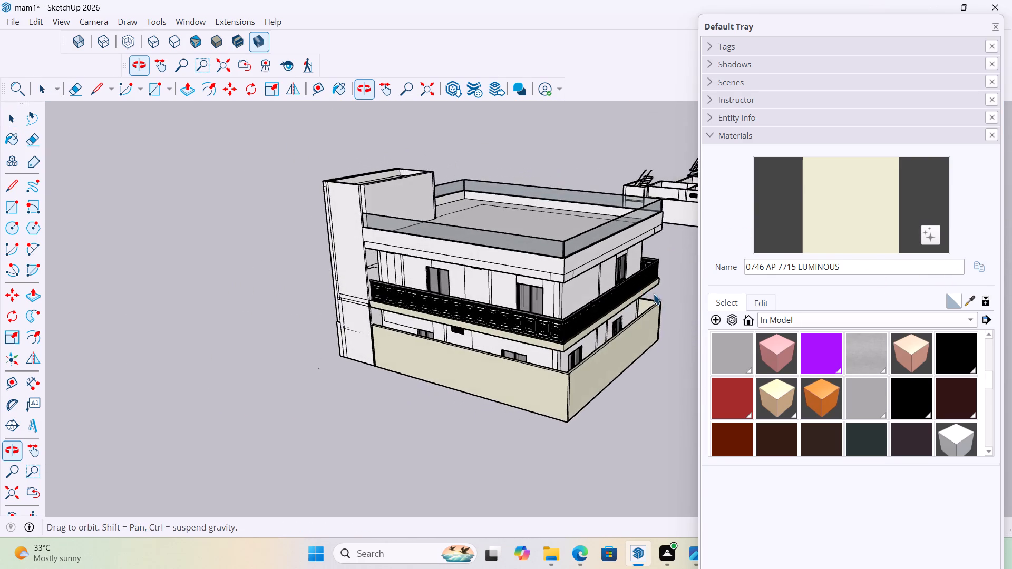
middle_click_drag(653, 293, 658, 293)
scroll(280, 272, "down", 5)
scroll(484, 286, "up", 6)
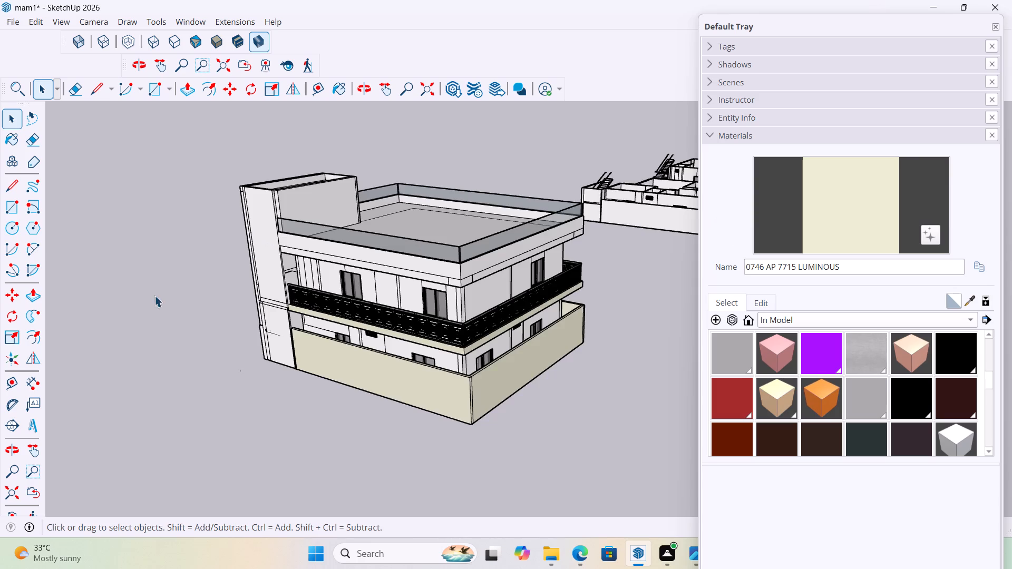
scroll(154, 296, "down", 7)
middle_click_drag(169, 304, 278, 276)
left_click(854, 217)
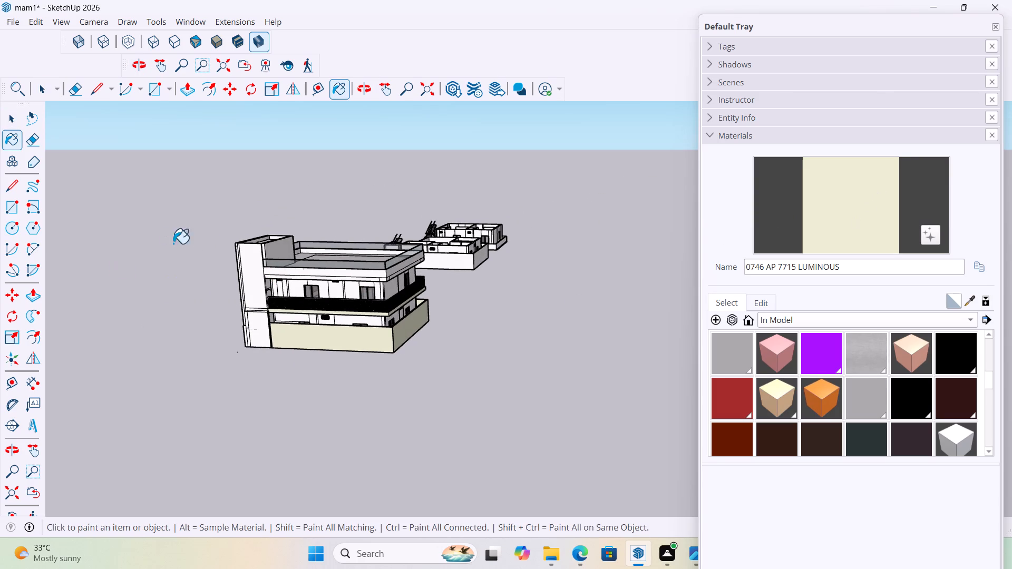
scroll(407, 300, "up", 16)
middle_click_drag(207, 268, 329, 303)
key("space")
key("space")
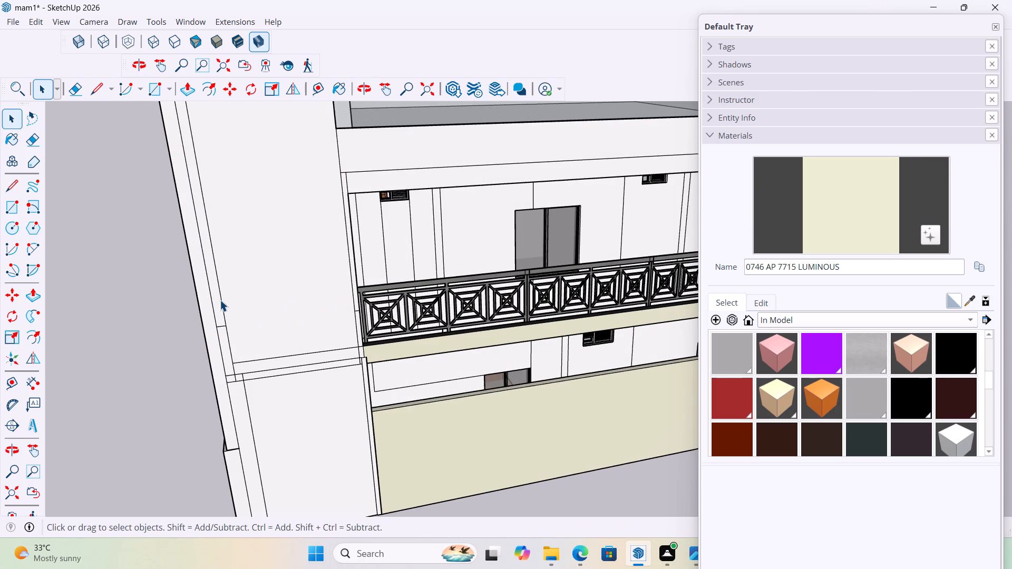
left_click(220, 300)
key("Delete")
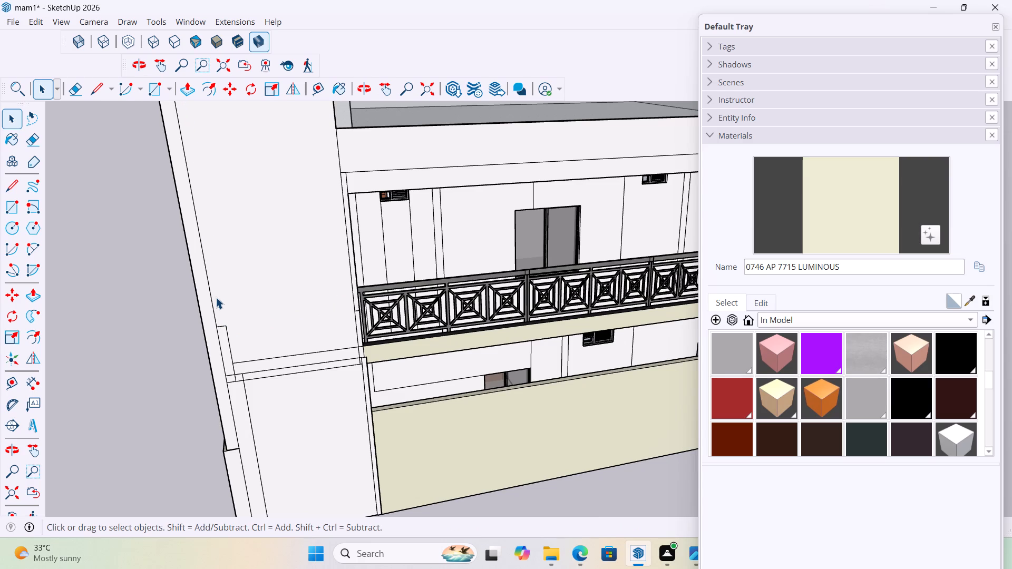
left_click(206, 286)
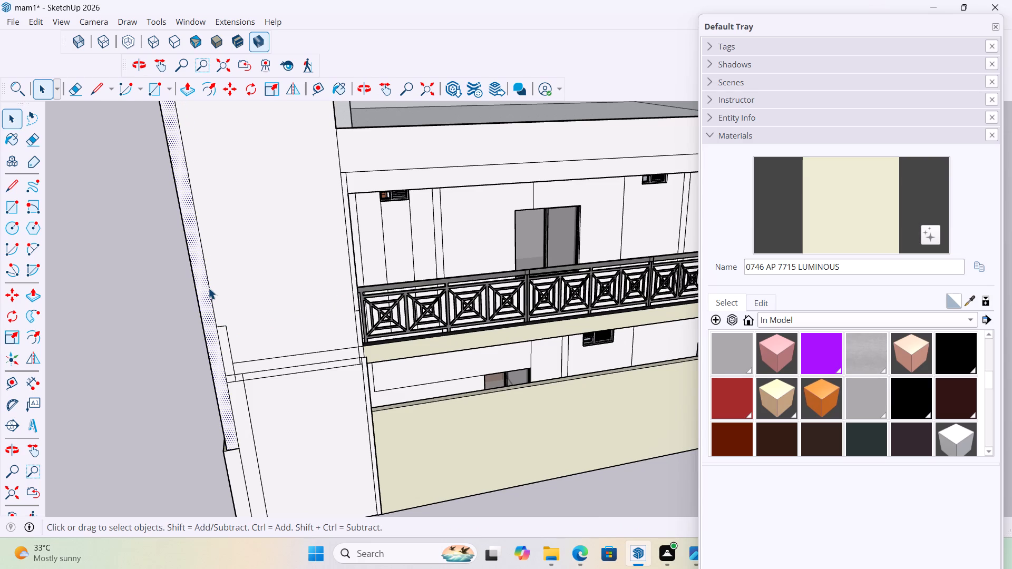
left_click(208, 282)
key("Delete")
Delete the short leftover edges of the small notch near the outer side of the tall white wall, above the floor joint.
left_click(219, 349)
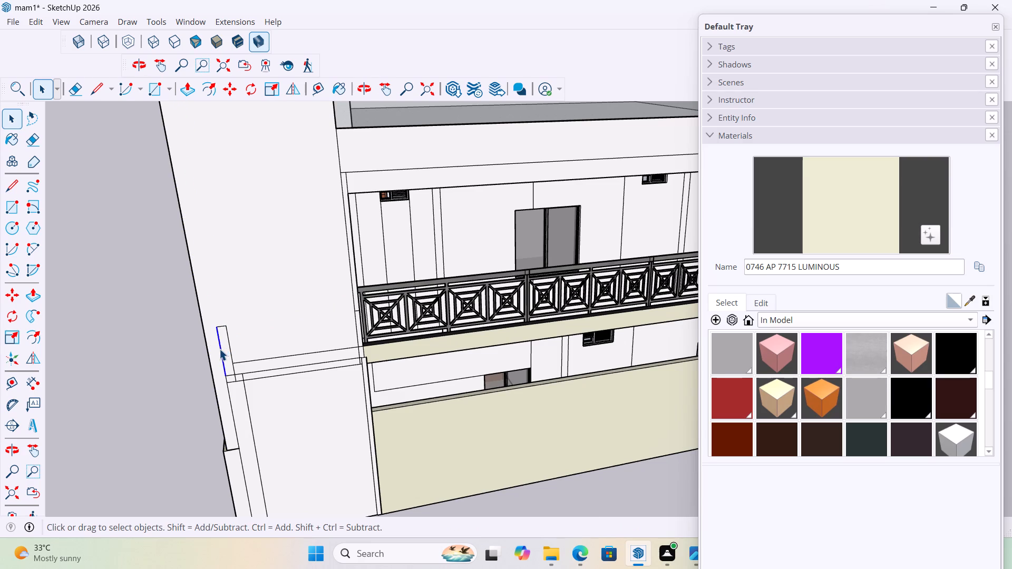
key("Delete")
left_click(228, 345)
key("Delete")
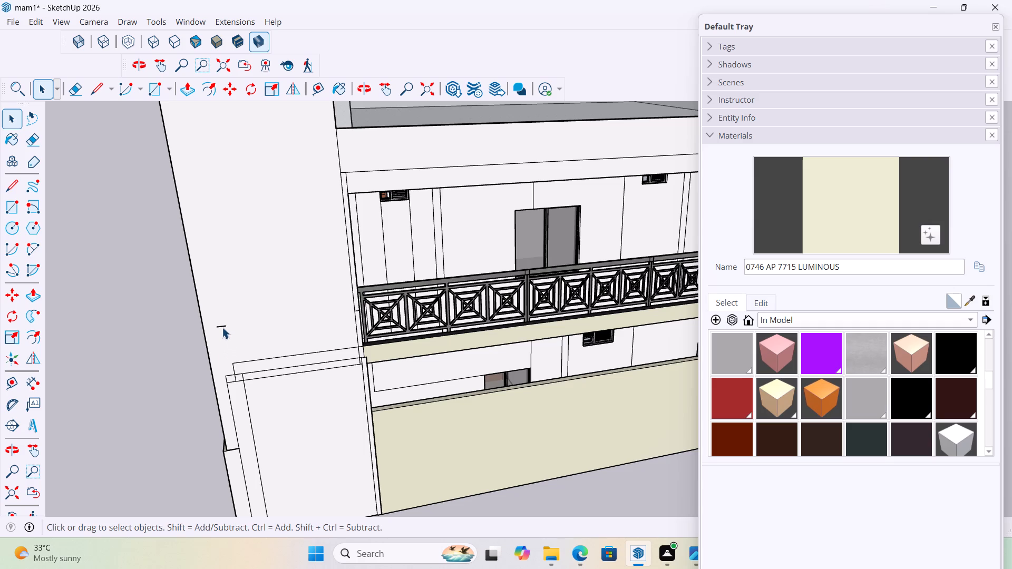
left_click(222, 326)
key("Delete")
Delete the horizontal joint lines at first-floor level and the inner vertical line below them on the tall white side wall.
left_click(283, 356)
key("Delete")
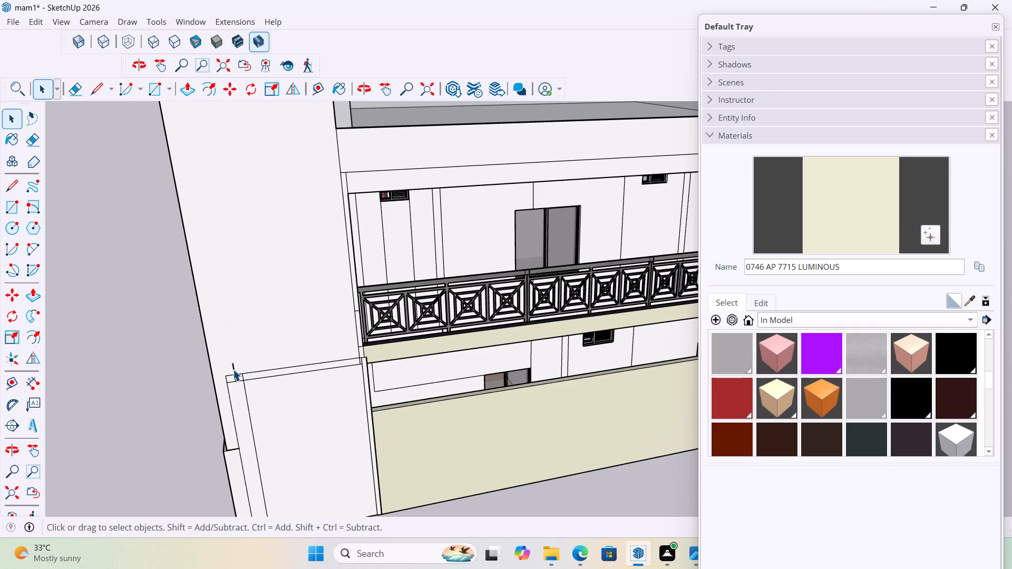
left_click(233, 368)
key("Delete")
left_click(275, 369)
key("Delete")
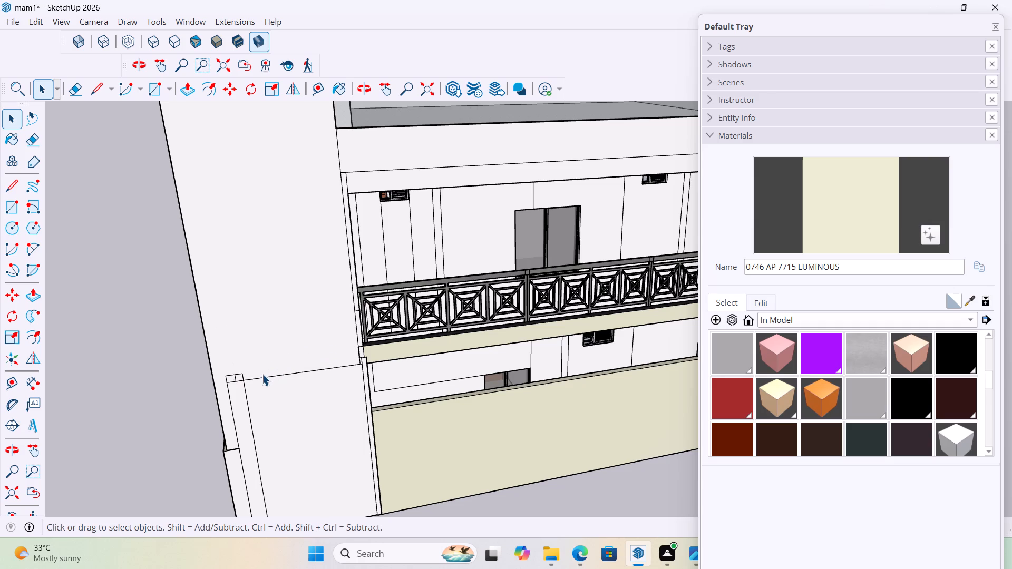
left_click(262, 376)
key("Delete")
left_click(244, 389)
key("Delete")
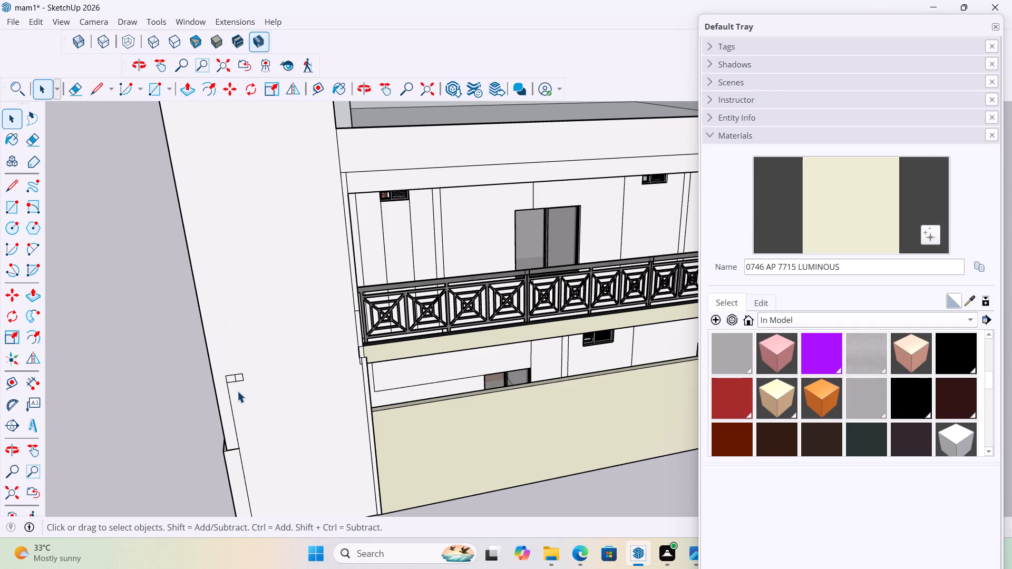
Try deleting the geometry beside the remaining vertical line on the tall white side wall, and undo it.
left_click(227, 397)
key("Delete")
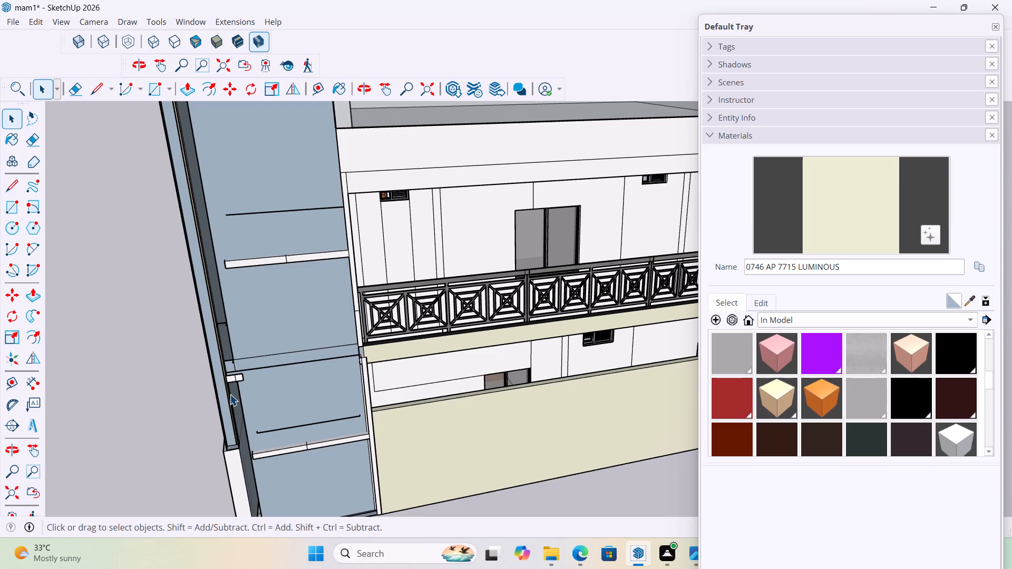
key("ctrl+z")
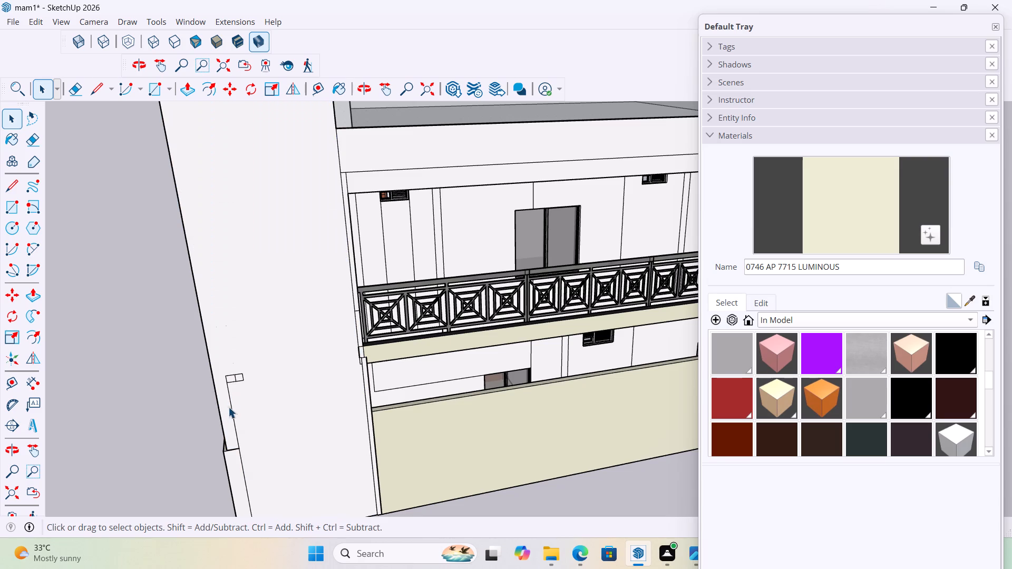
Delete the remaining vertical edge segment below the small rectangle on the tall white side wall.
left_click(229, 407)
key("Delete")
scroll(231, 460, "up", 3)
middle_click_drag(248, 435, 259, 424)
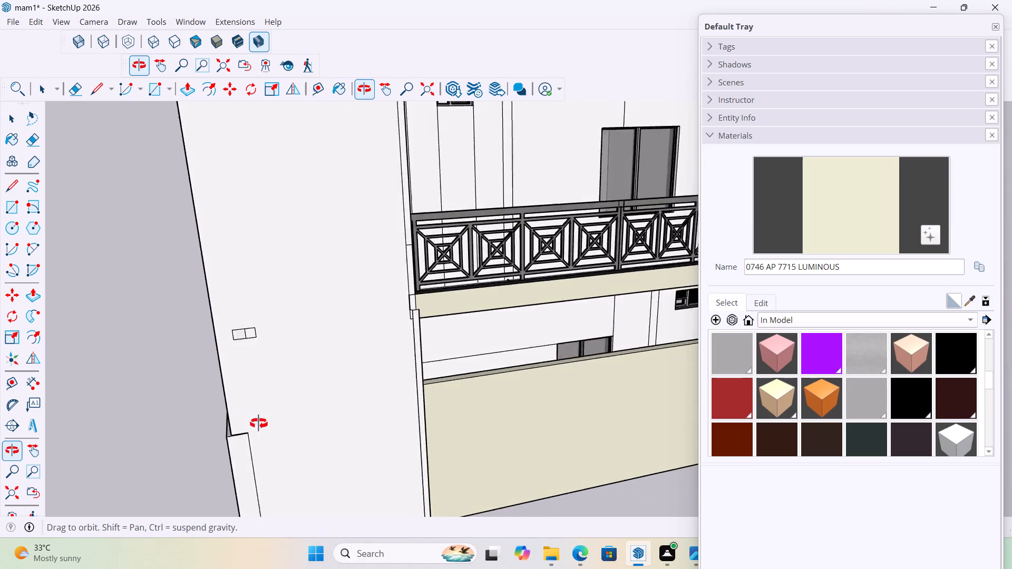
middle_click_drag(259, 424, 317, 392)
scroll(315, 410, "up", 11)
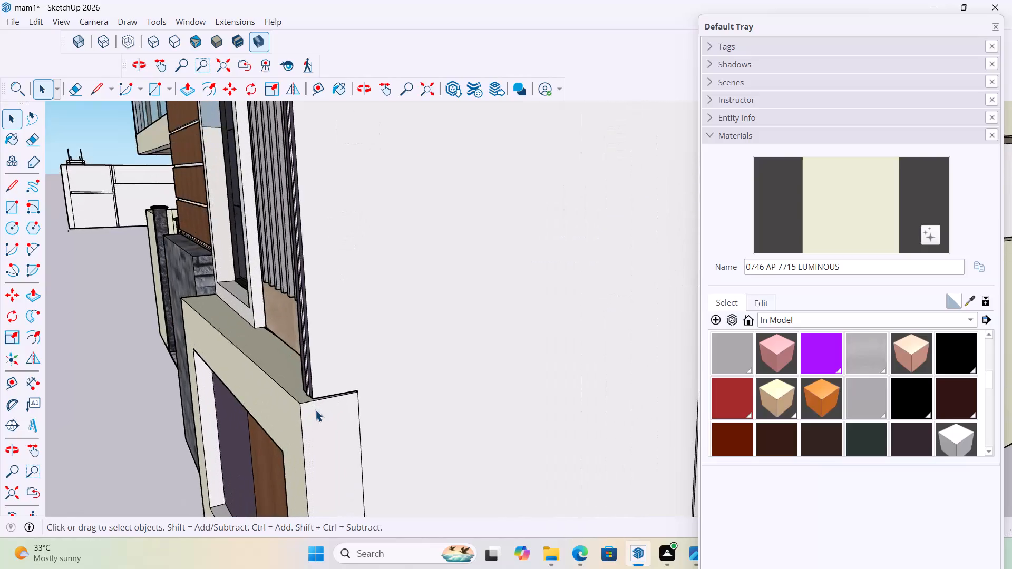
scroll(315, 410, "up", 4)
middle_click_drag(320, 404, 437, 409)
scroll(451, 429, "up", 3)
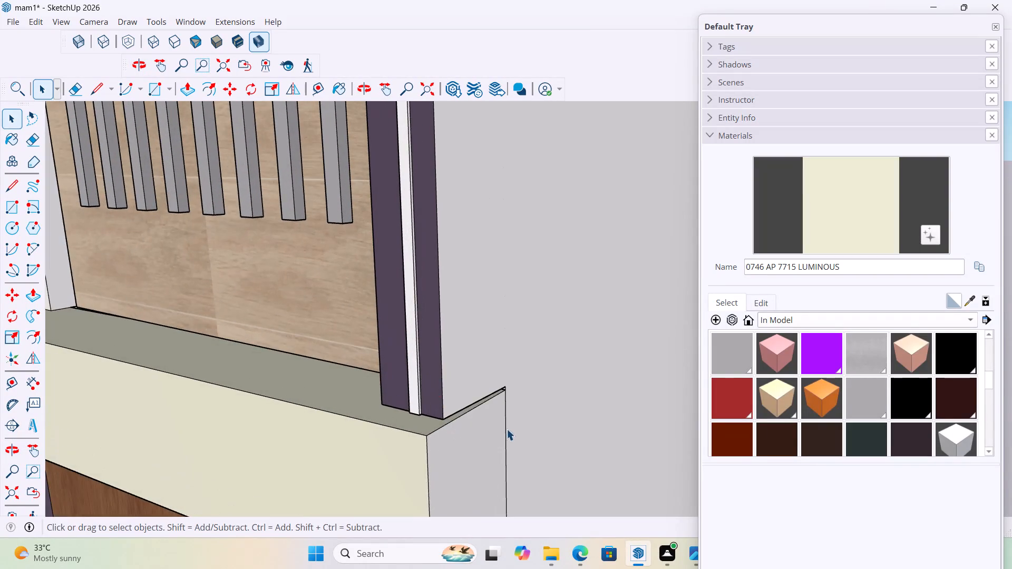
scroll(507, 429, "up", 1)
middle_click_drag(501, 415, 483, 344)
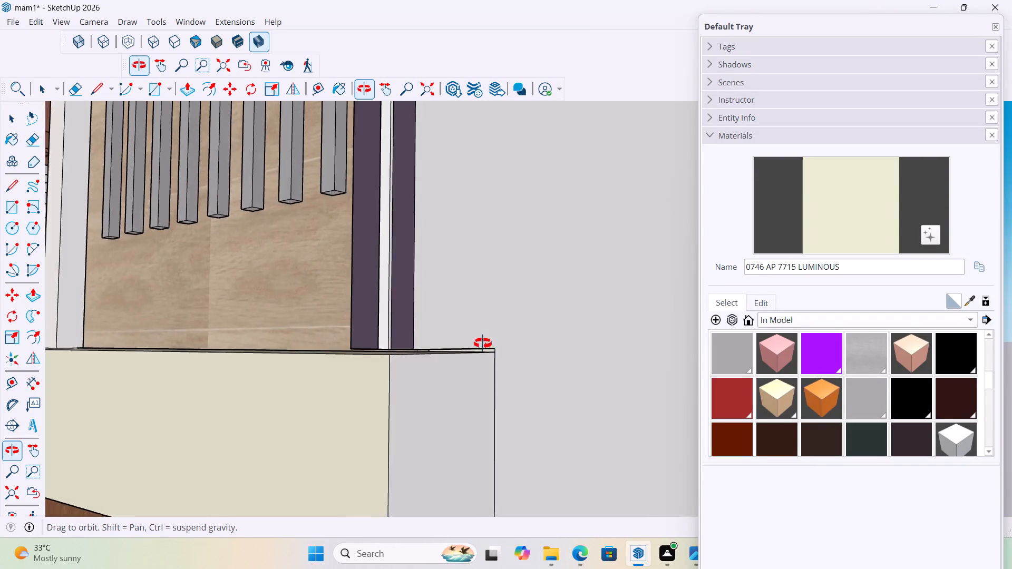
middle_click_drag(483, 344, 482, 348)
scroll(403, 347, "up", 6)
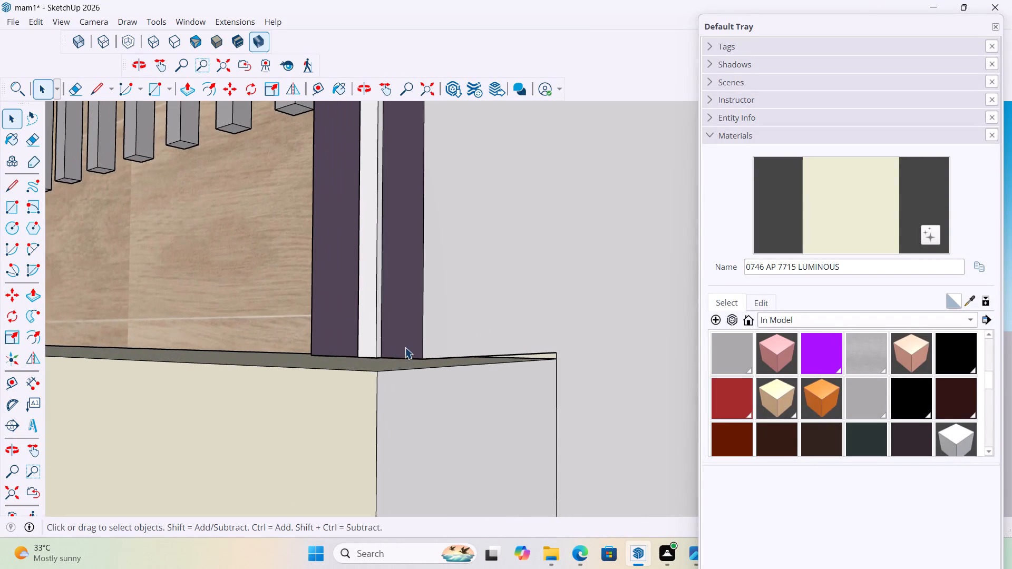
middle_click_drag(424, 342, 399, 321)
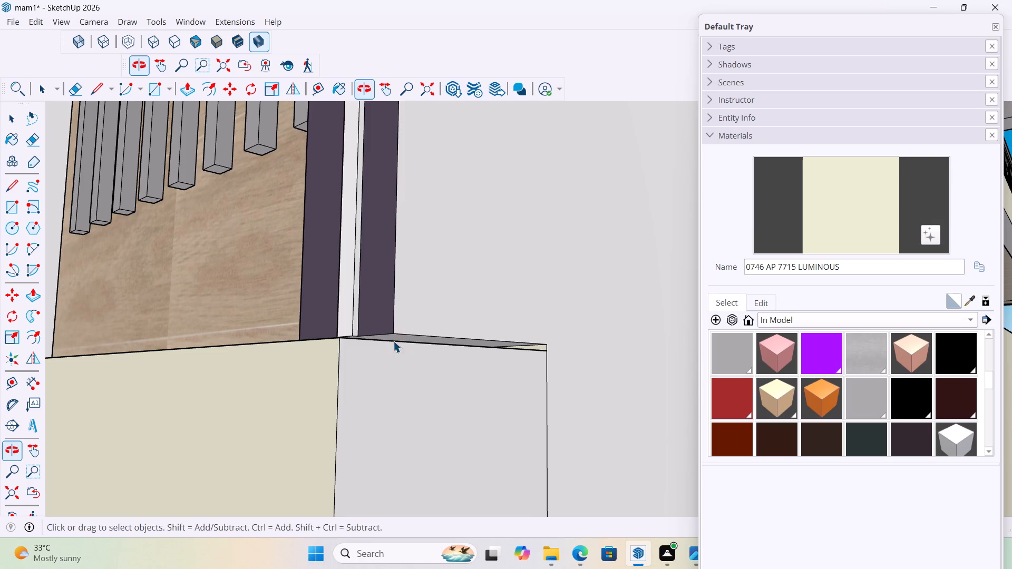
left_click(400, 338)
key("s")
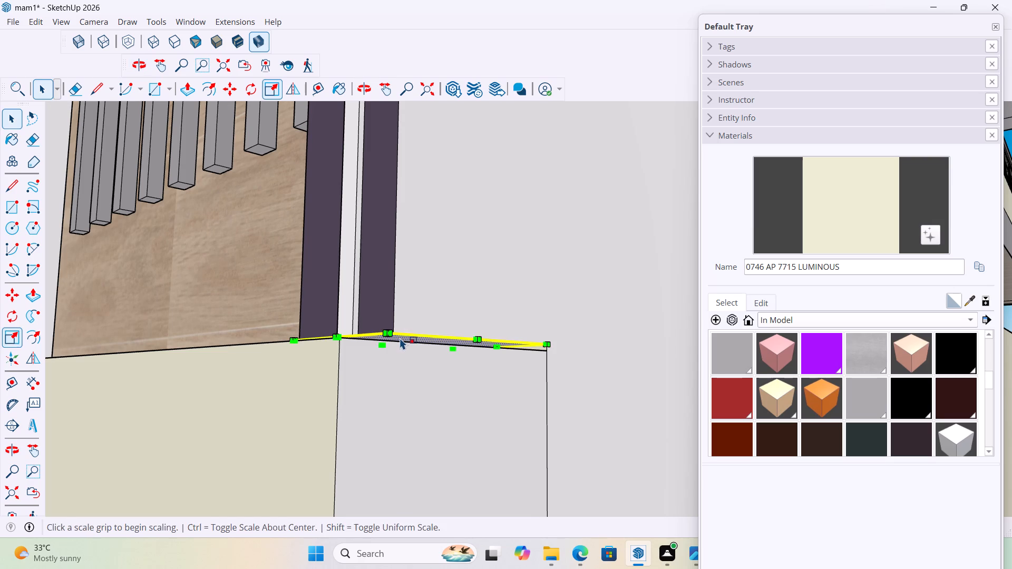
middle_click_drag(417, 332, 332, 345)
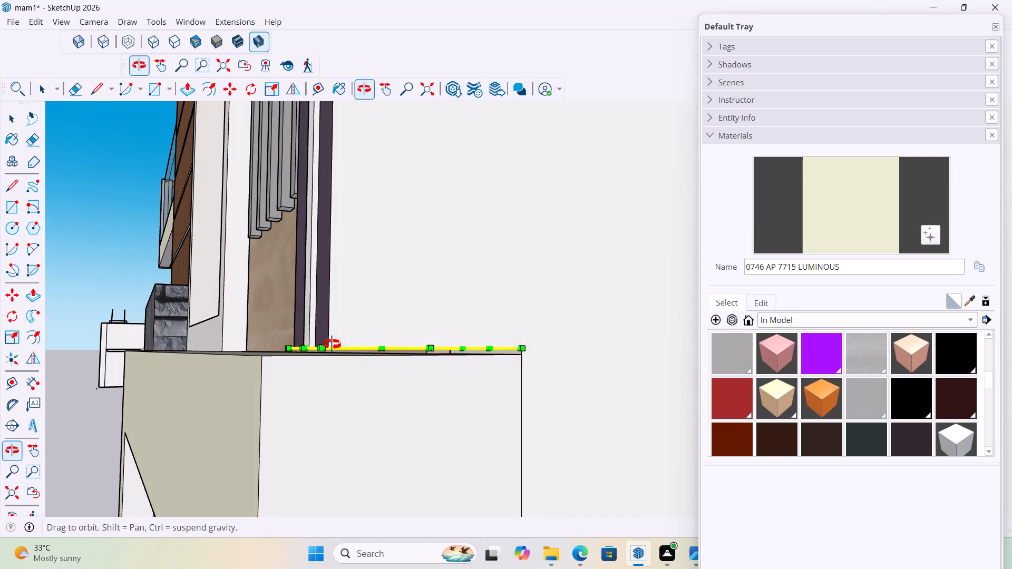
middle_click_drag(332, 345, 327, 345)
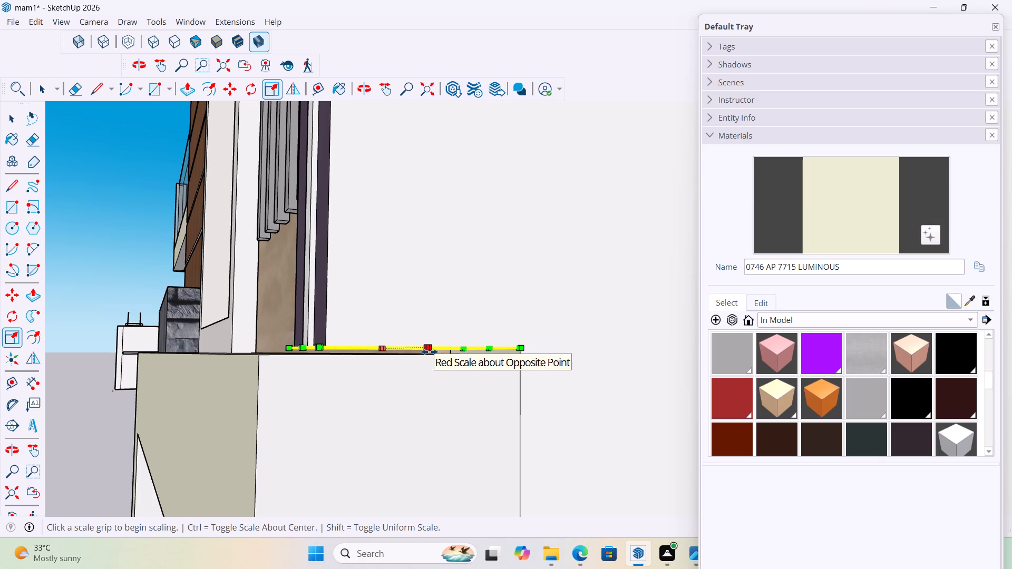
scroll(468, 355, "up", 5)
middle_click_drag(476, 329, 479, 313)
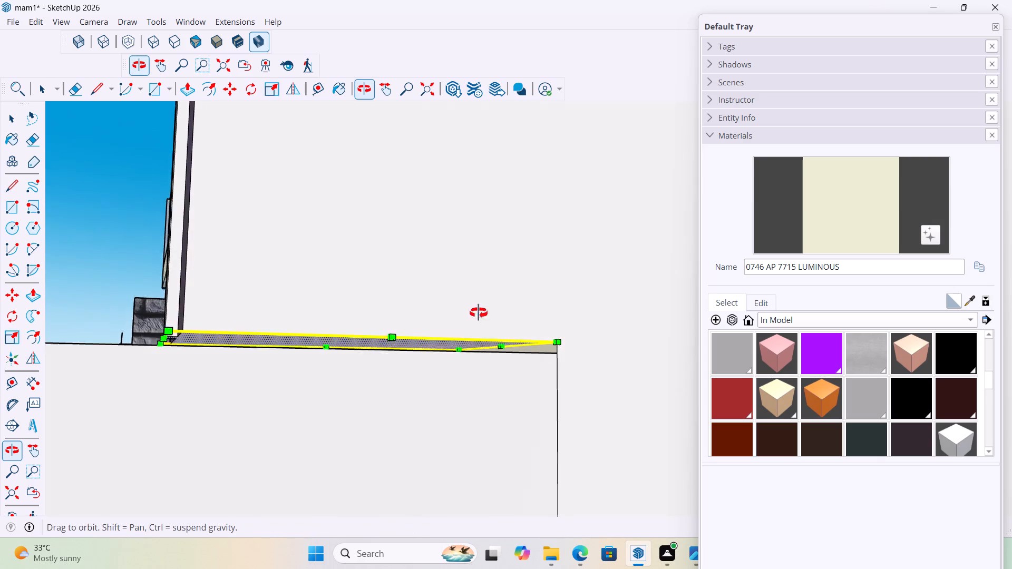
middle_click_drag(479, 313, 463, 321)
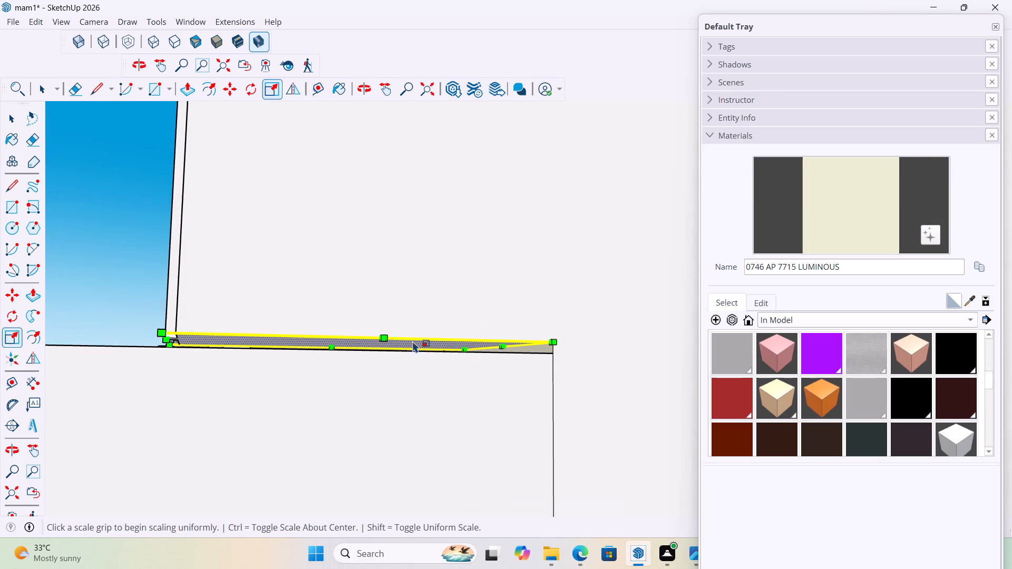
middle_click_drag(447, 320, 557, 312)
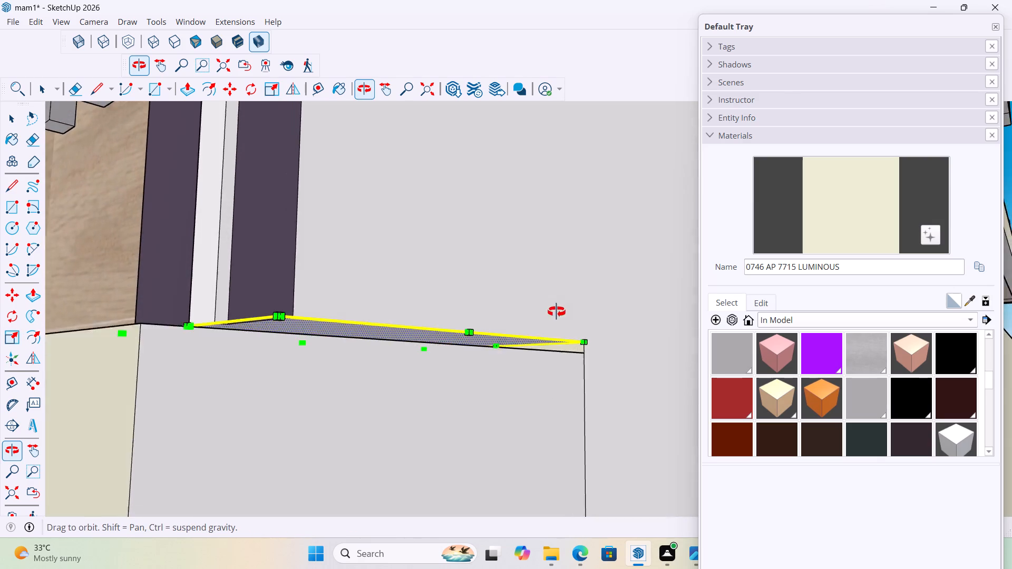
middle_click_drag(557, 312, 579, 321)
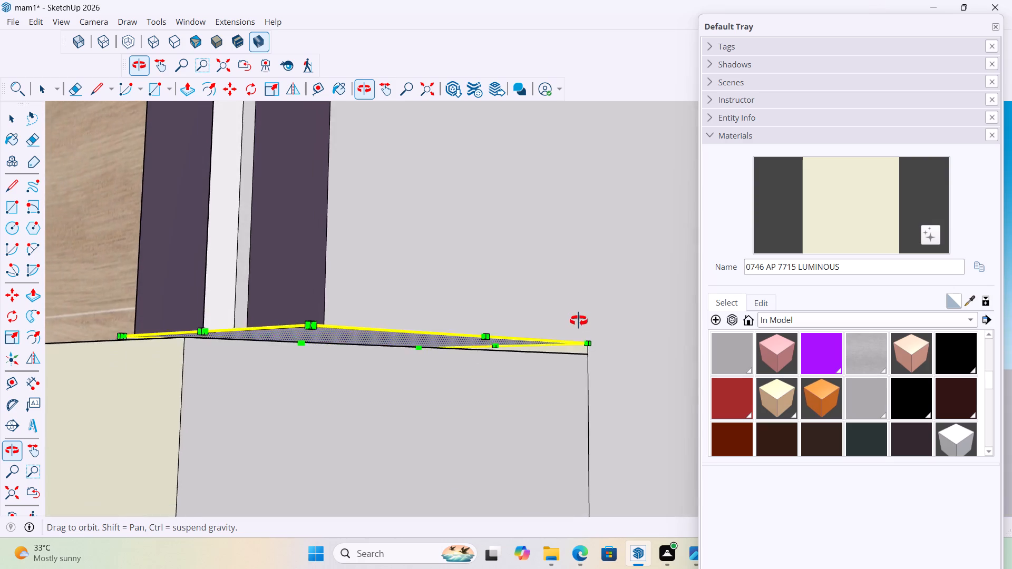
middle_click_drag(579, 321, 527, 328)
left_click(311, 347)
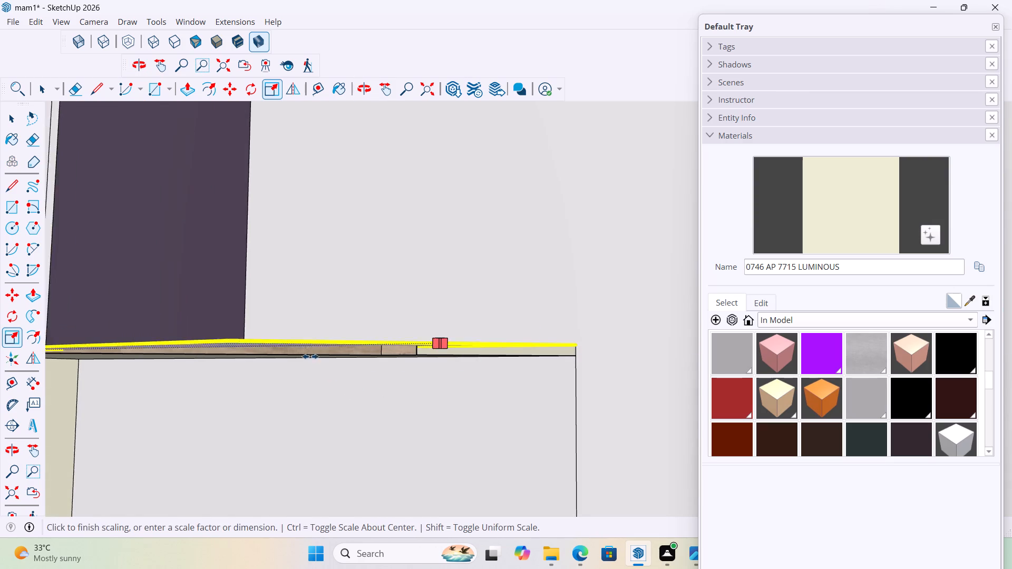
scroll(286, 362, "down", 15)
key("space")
Push/Pull the narrow underside face of the tall side wall down to the top edge of the cream-framed base box, closing the thin gap.
scroll(275, 362, "down", 5)
scroll(275, 362, "up", 2)
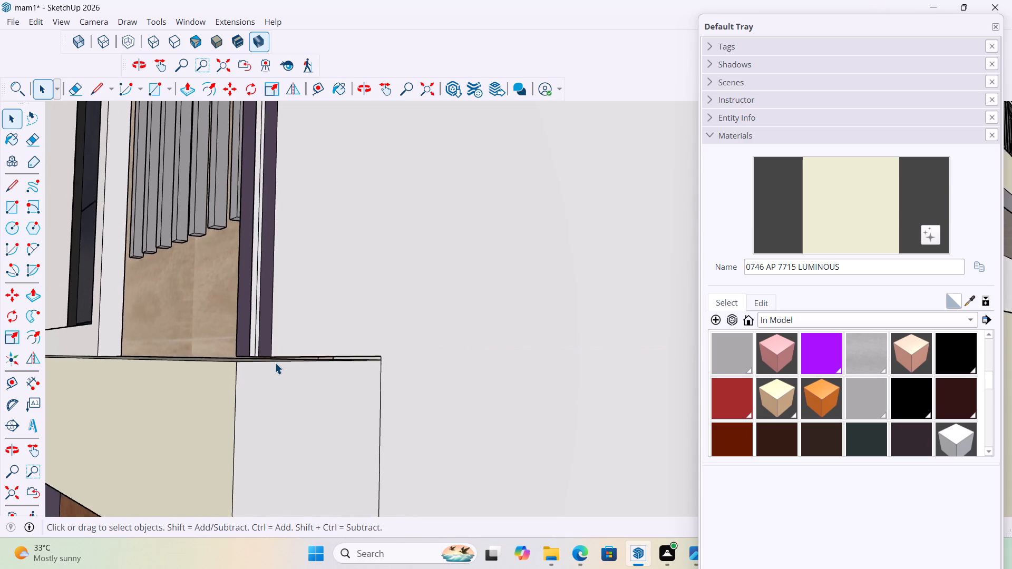
scroll(275, 362, "up", 6)
middle_click_drag(298, 328, 300, 303)
scroll(300, 329, "up", 3)
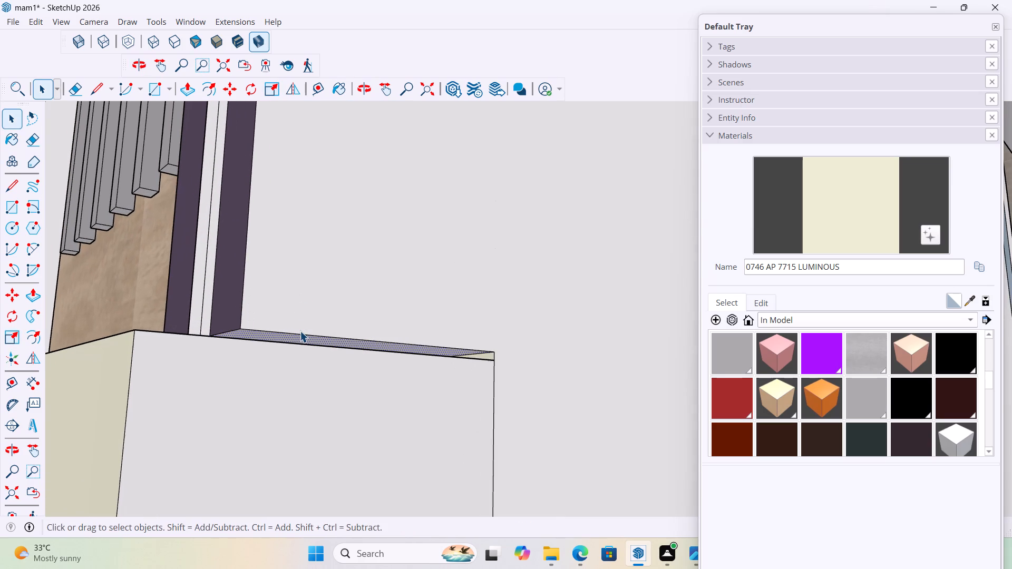
key("p")
scroll(345, 342, "up", 3)
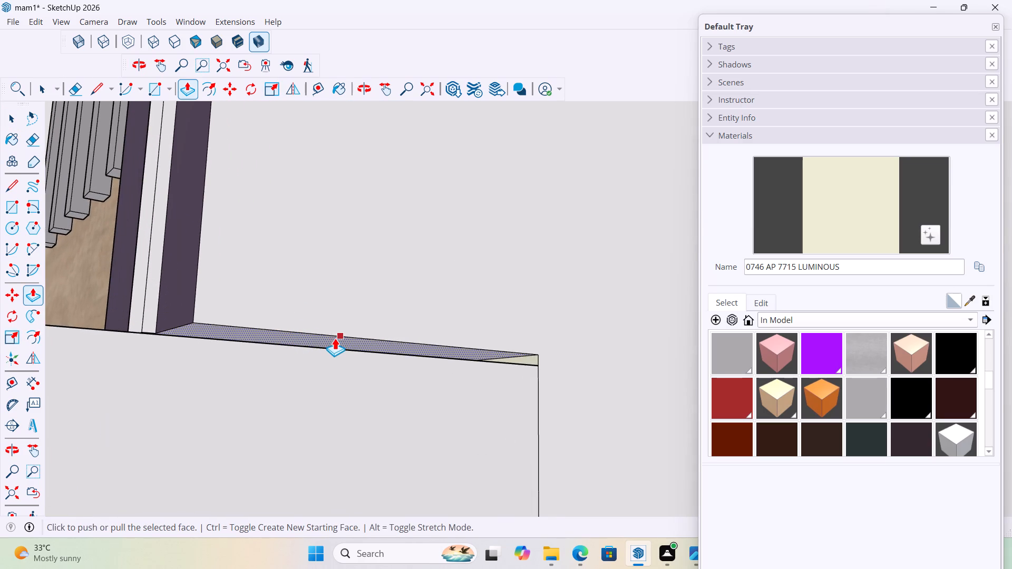
scroll(332, 338, "up", 3)
middle_click_drag(301, 337, 297, 365)
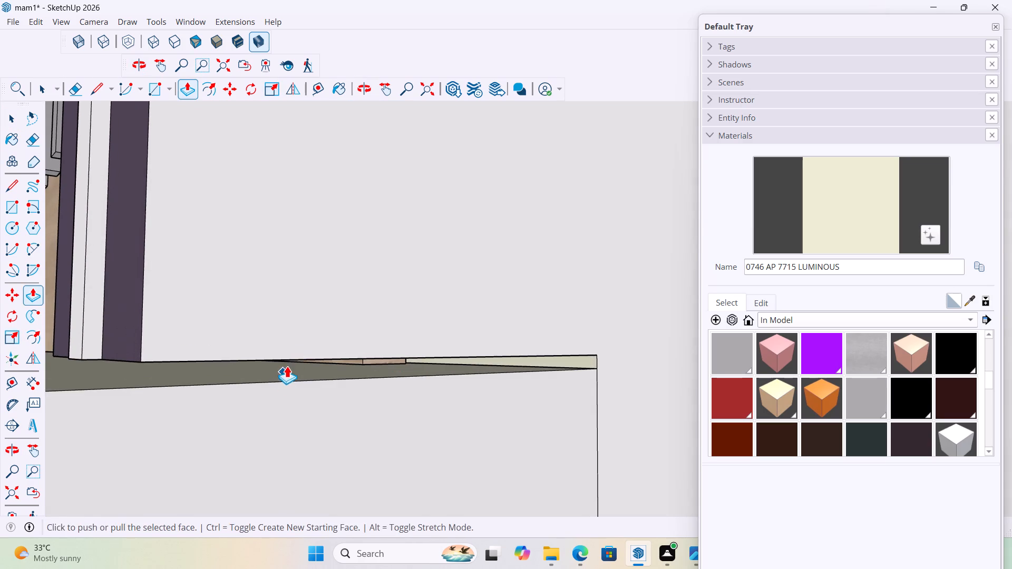
middle_click_drag(296, 346, 296, 332)
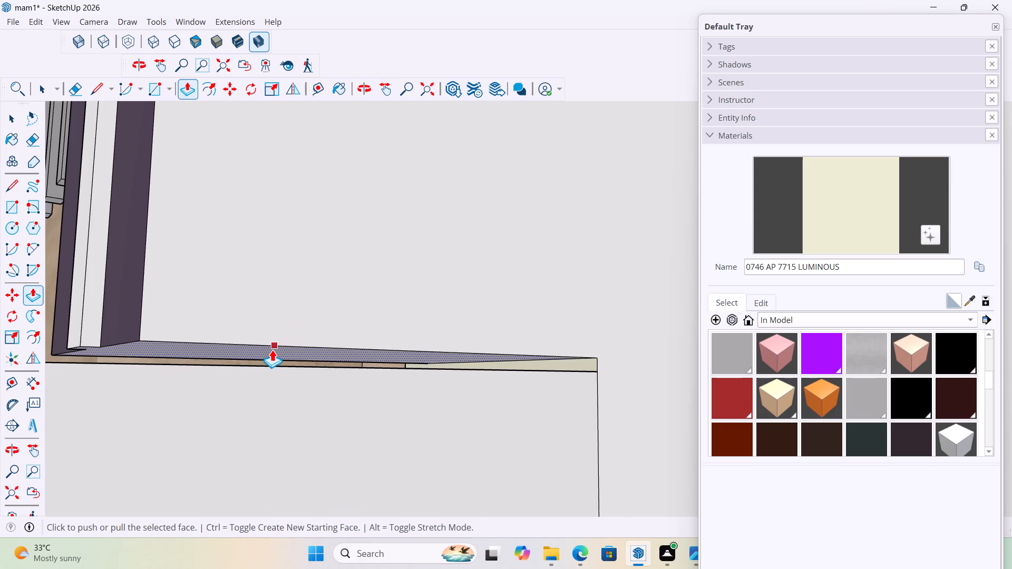
scroll(272, 349, "up", 7)
left_click(287, 351)
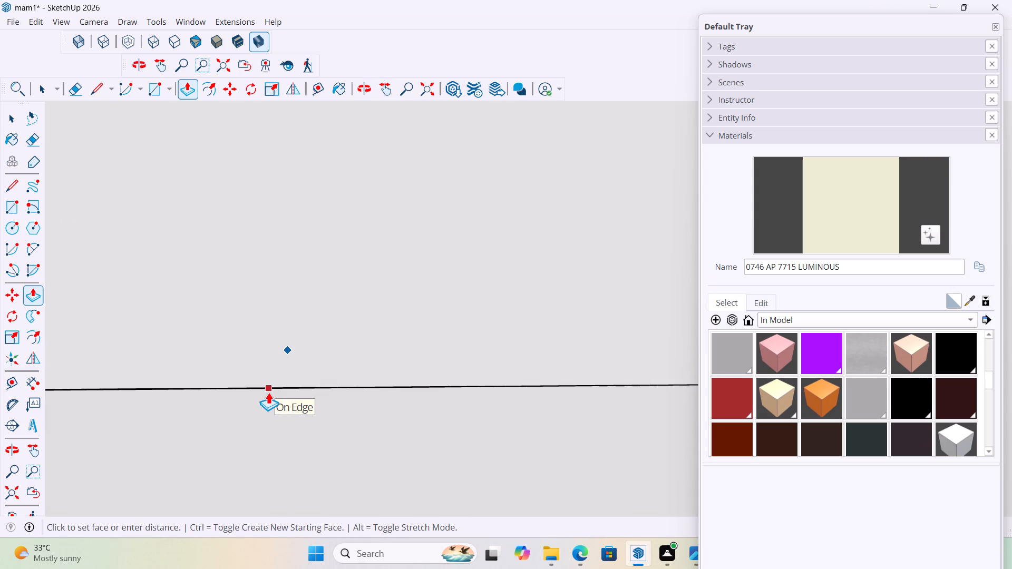
scroll(268, 392, "up", 6)
left_click(270, 385)
scroll(344, 394, "down", 4)
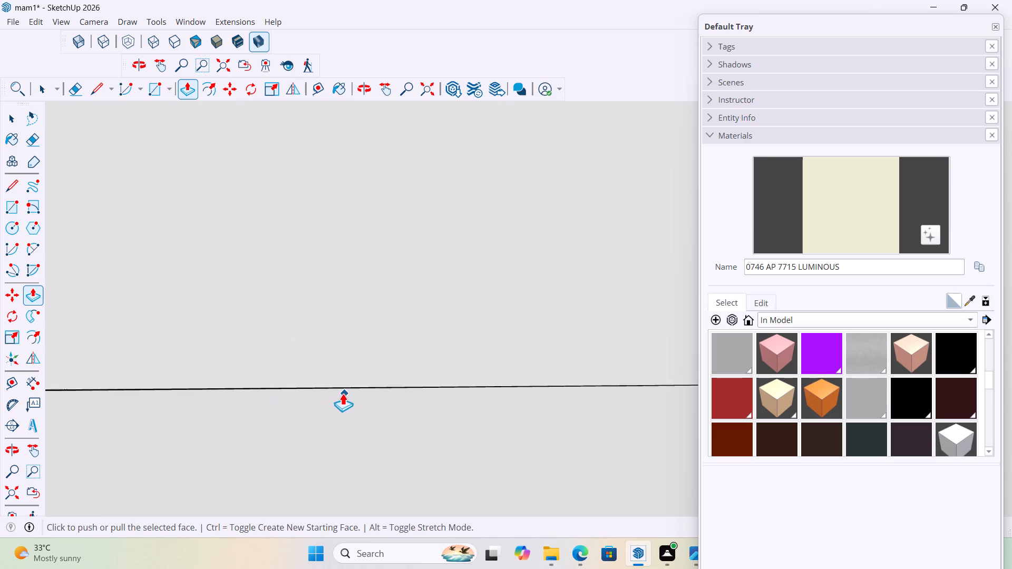
scroll(343, 393, "down", 15)
scroll(205, 378, "up", 9)
middle_click_drag(248, 360, 276, 354)
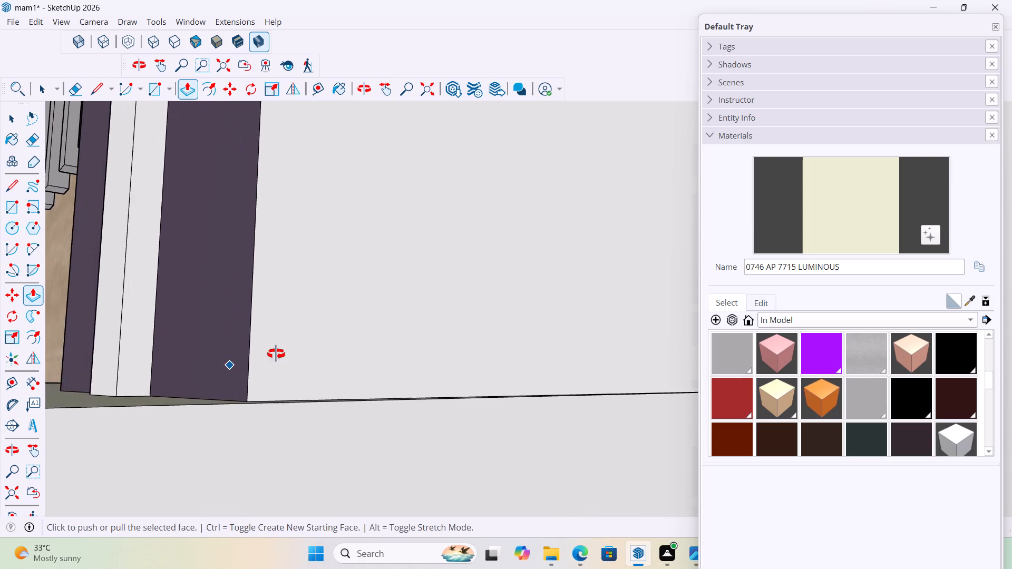
middle_click_drag(276, 354, 293, 398)
scroll(295, 425, "up", 5)
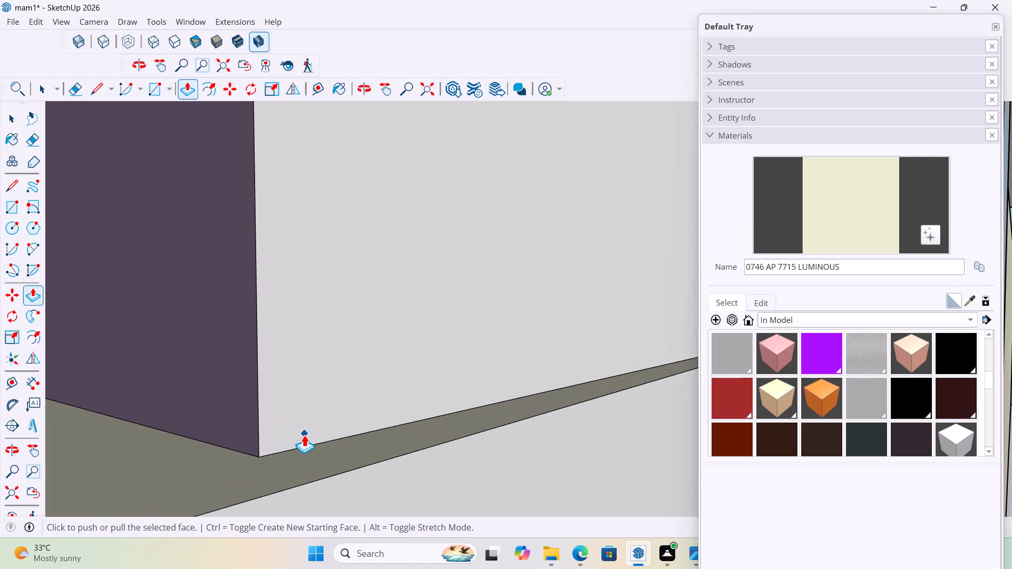
scroll(304, 435, "up", 3)
middle_click_drag(361, 409, 332, 435)
scroll(323, 437, "down", 6)
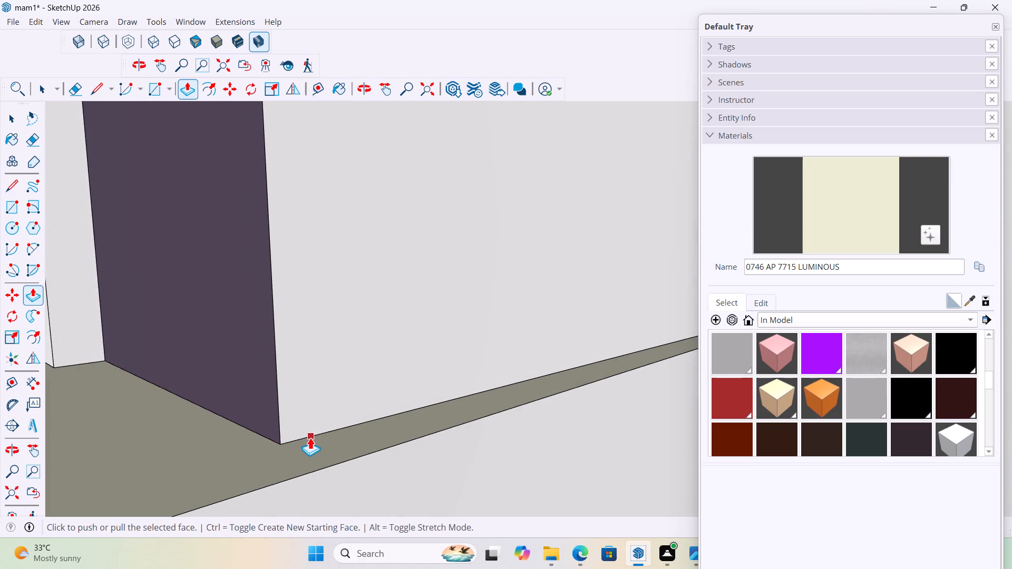
scroll(310, 437, "down", 20)
scroll(310, 437, "down", 20)
scroll(310, 437, "down", 3)
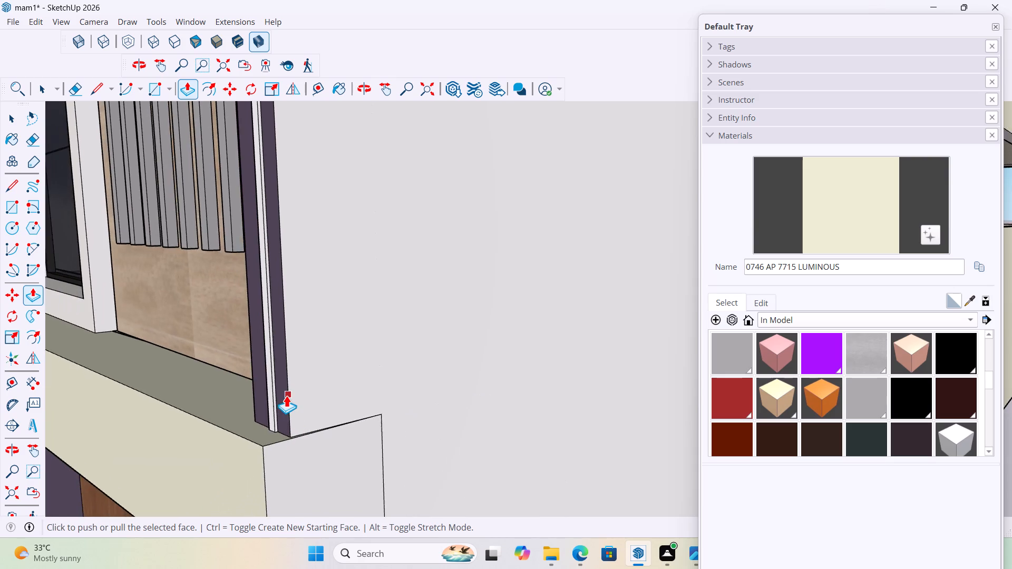
scroll(286, 395, "down", 20)
scroll(286, 395, "down", 12)
key("space")
key("space")
left_click(346, 474)
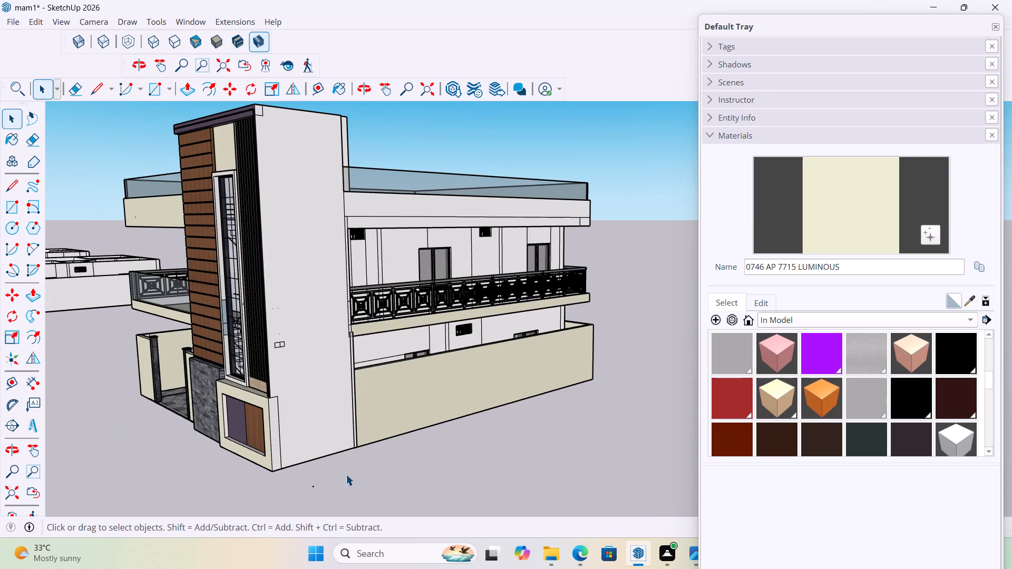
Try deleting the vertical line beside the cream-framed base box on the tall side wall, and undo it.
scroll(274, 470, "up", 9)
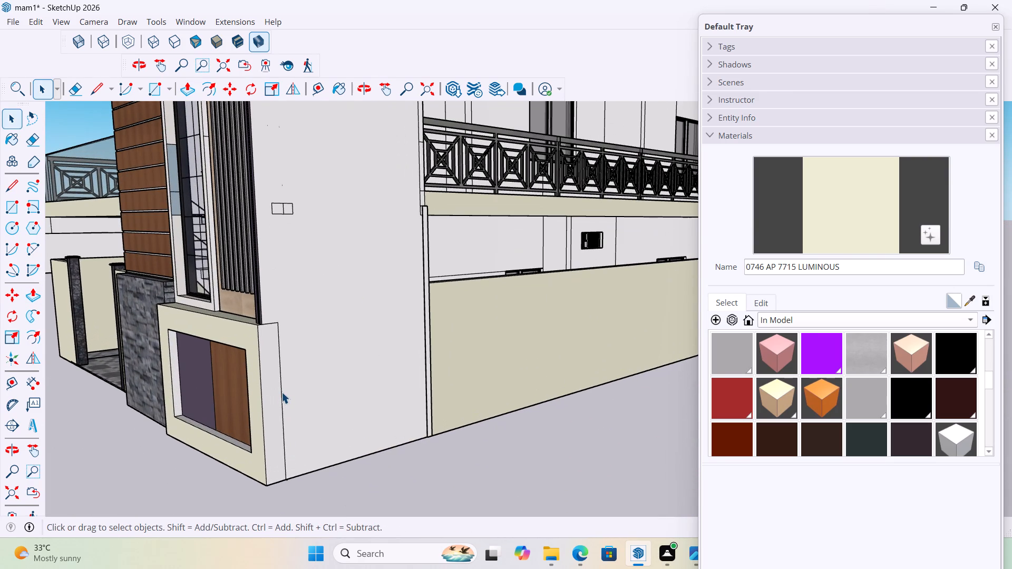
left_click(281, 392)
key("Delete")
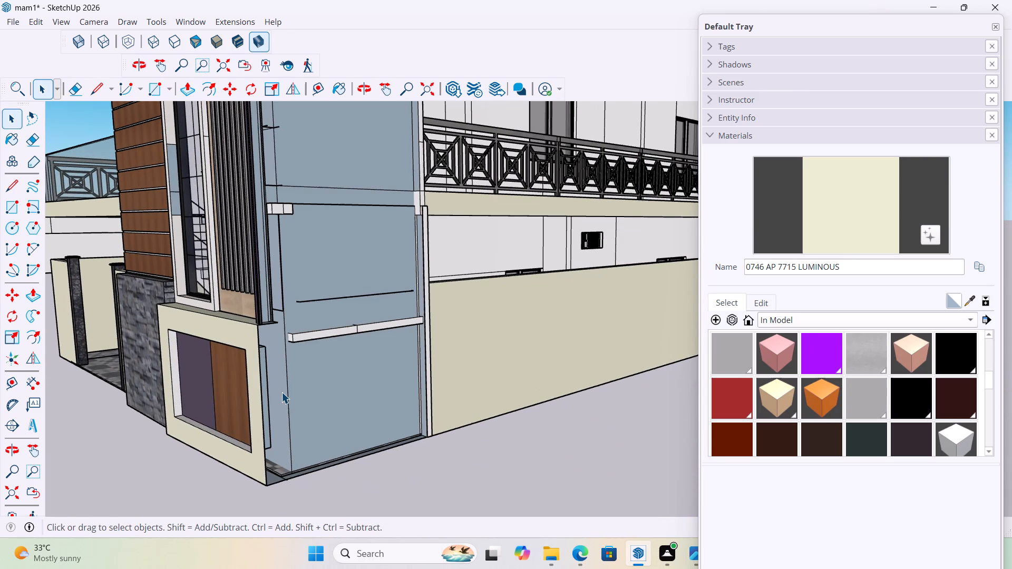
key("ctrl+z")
Examine the corner where the base box ledge, the dark purple trim and the tall side wall meet.
scroll(280, 356, "up", 15)
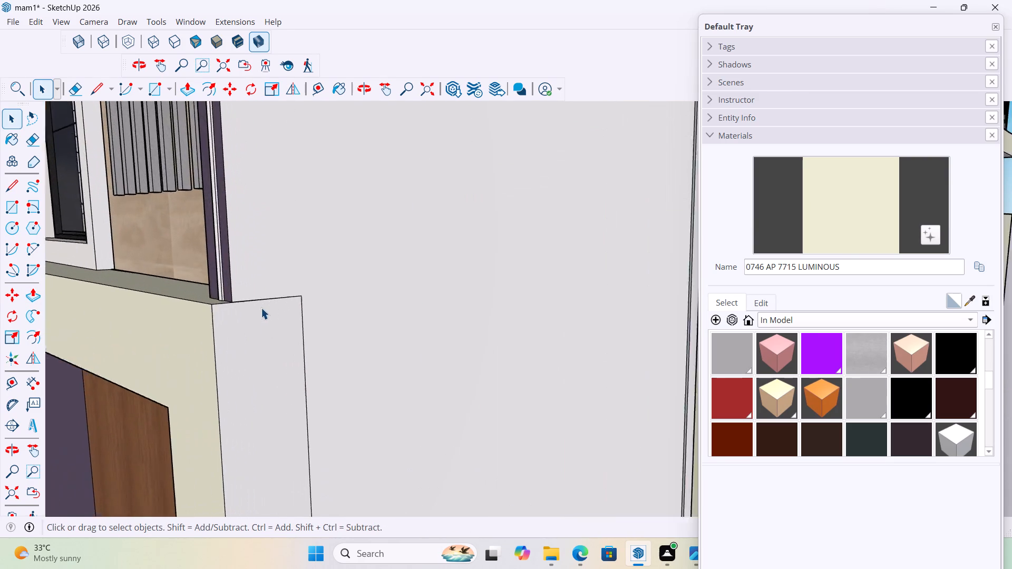
scroll(261, 308, "up", 5)
middle_click_drag(273, 303, 473, 316)
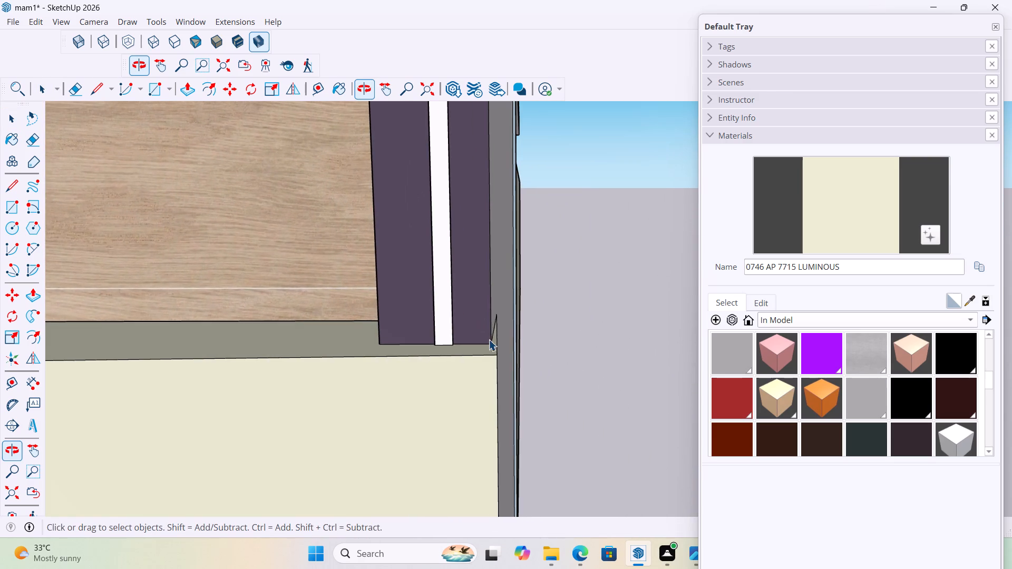
scroll(491, 341, "up", 7)
middle_click(490, 324)
scroll(479, 344, "down", 5)
left_click(579, 323)
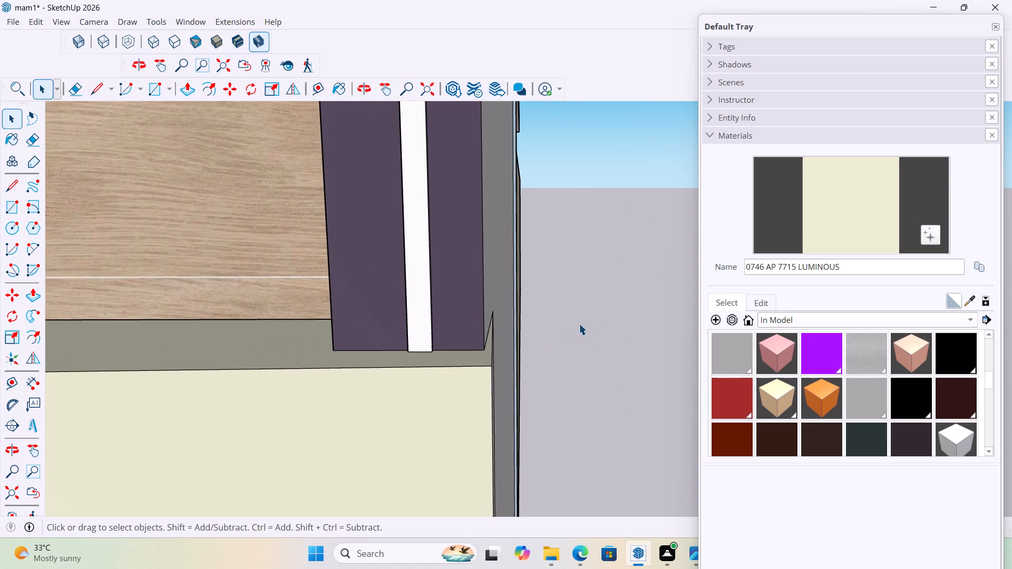
middle_click_drag(557, 316, 466, 313)
scroll(396, 325, "down", 17)
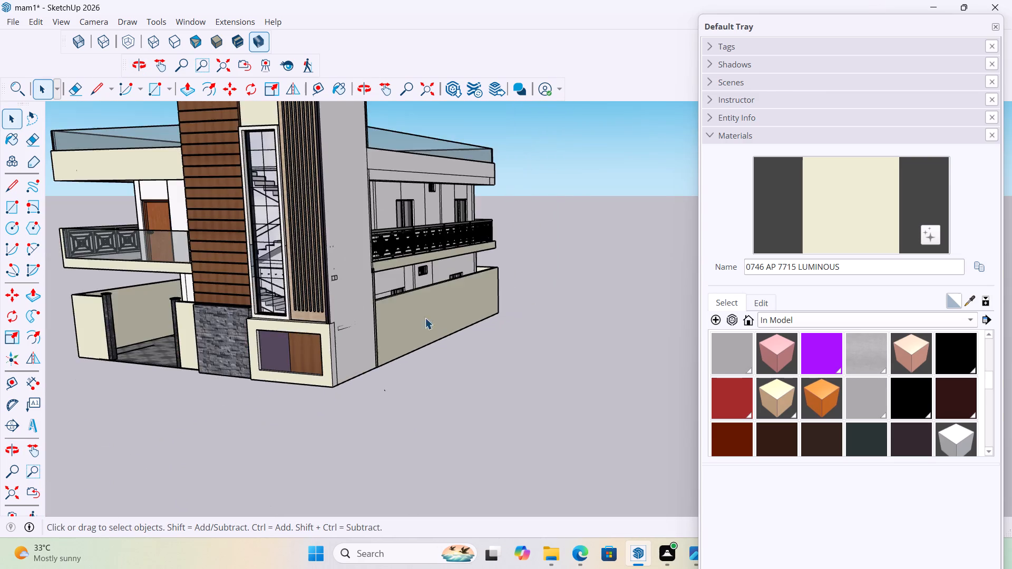
middle_click_drag(412, 298, 437, 301)
scroll(393, 322, "up", 8)
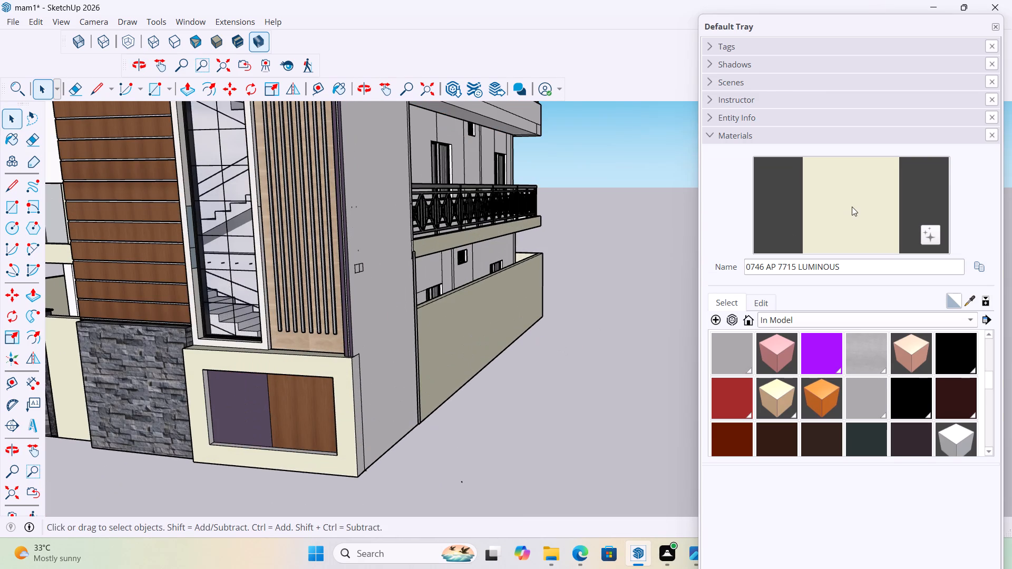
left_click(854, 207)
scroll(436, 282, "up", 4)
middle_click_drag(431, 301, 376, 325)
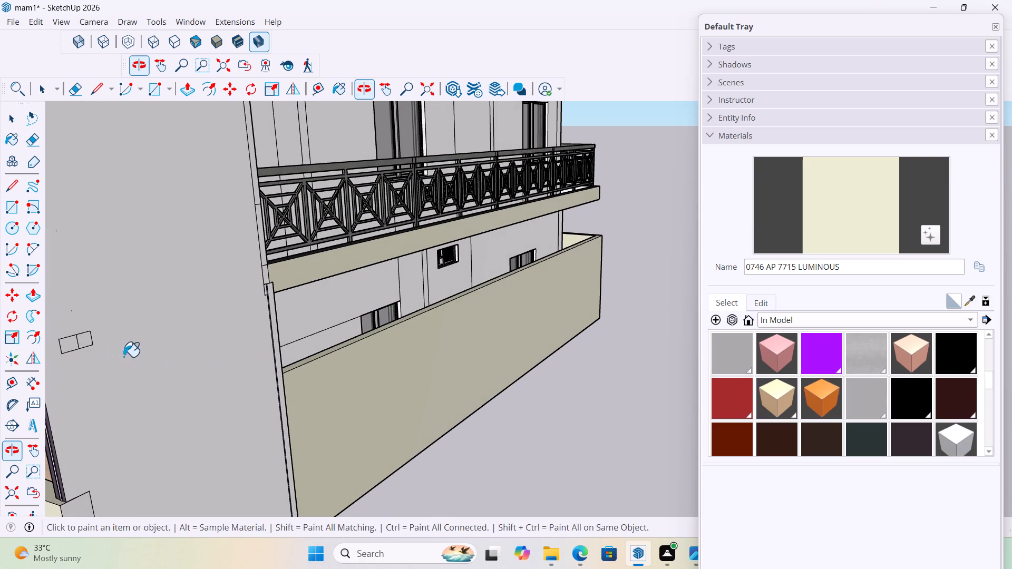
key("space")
Delete all edges of the small divided rectangle on the tall side wall, including its middle line.
left_click(75, 338)
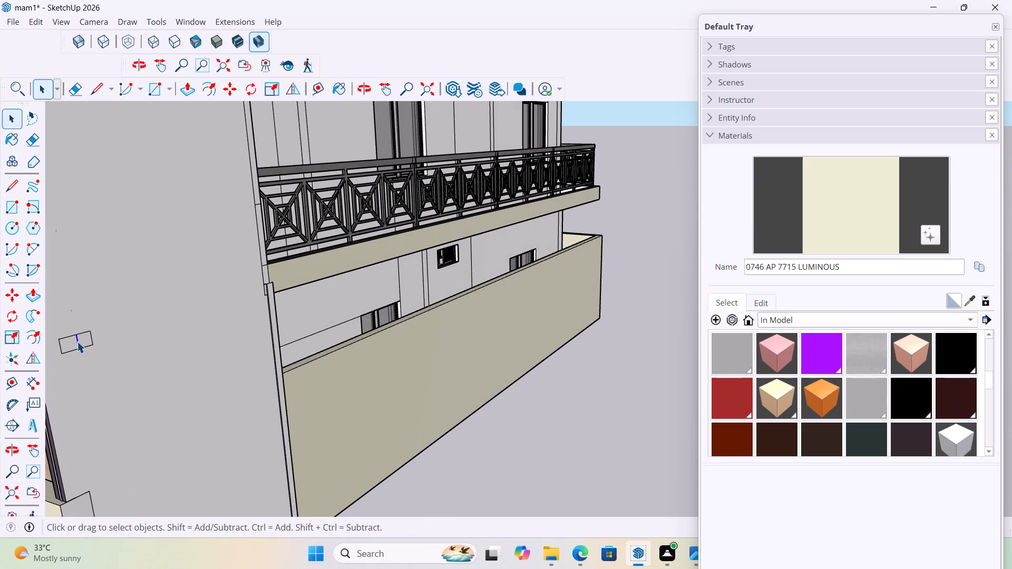
key("Delete")
left_click(75, 334)
key("Delete")
left_click(79, 347)
key("Delete")
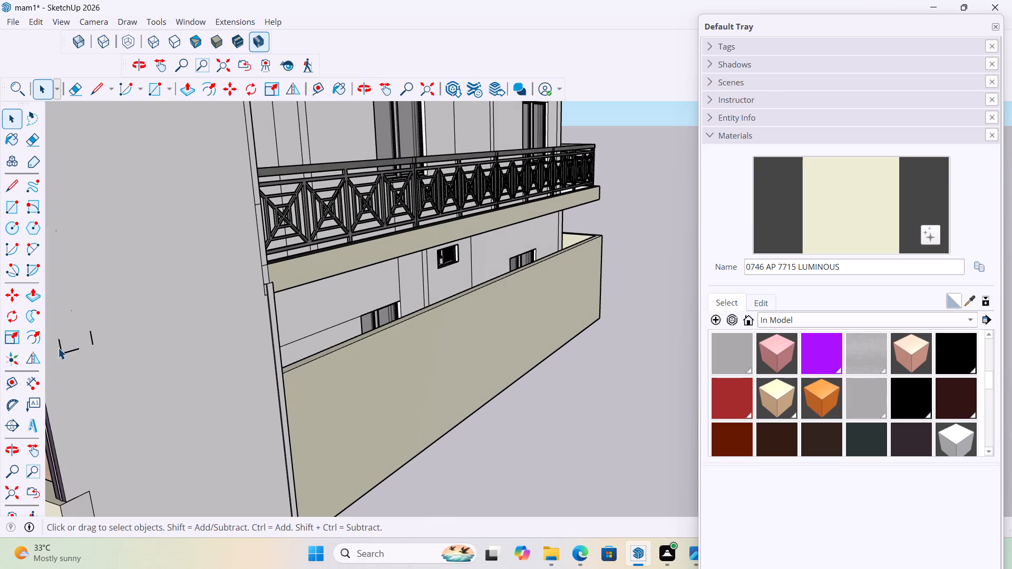
left_click(60, 348)
key("Delete")
left_click(73, 350)
key("Delete")
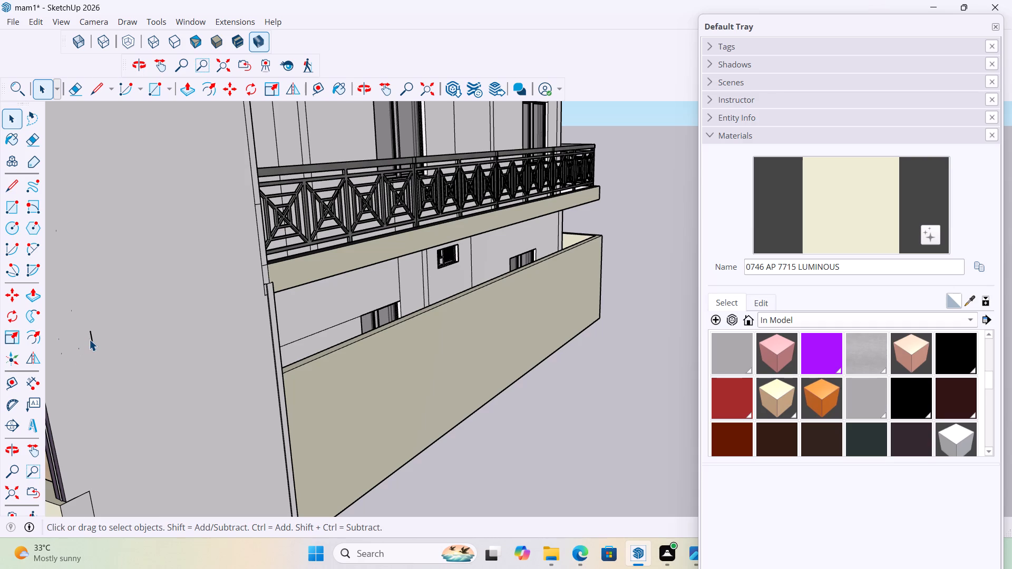
left_click(90, 339)
key("Delete")
Paint the tall side wall with the cream 0746 AP 7715 LUMINOUS material.
left_click(832, 219)
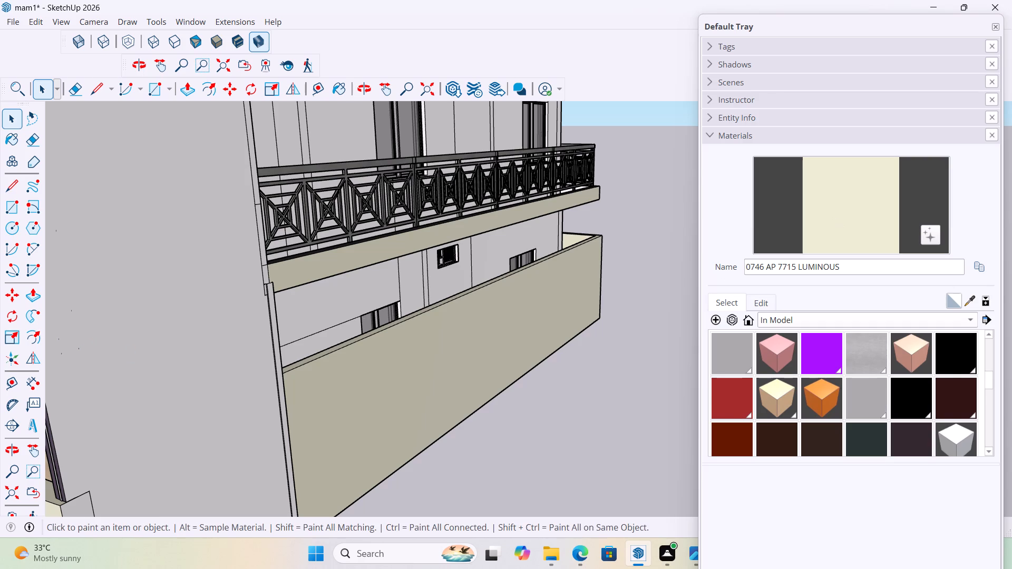
scroll(920, 307, "down", 5)
scroll(587, 406, "down", 10)
left_click(498, 313)
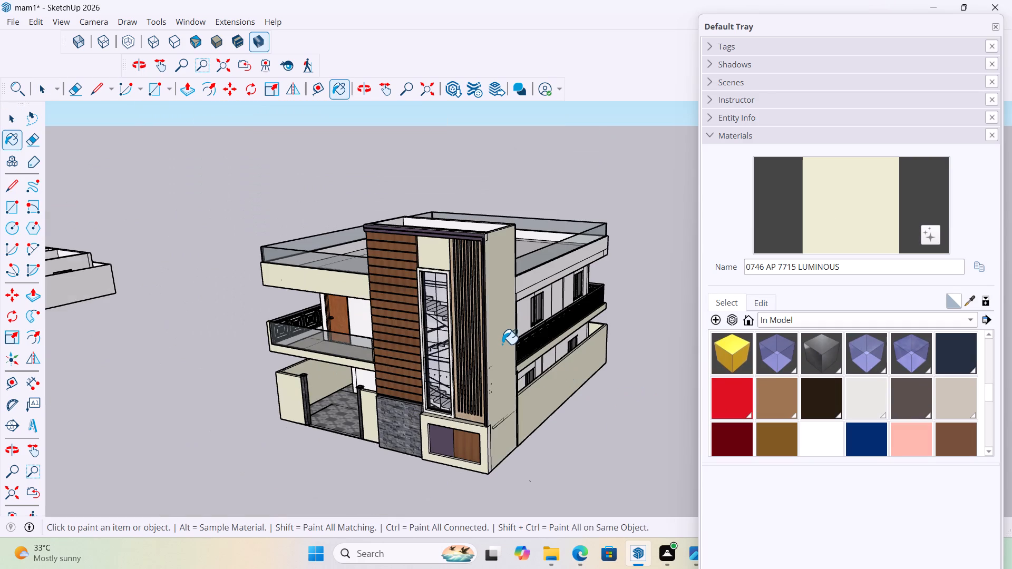
Delete the long horizontal edge running along the white roof band above the upper balcony.
scroll(500, 349, "up", 9)
scroll(495, 363, "down", 10)
middle_click_drag(498, 417, 564, 408)
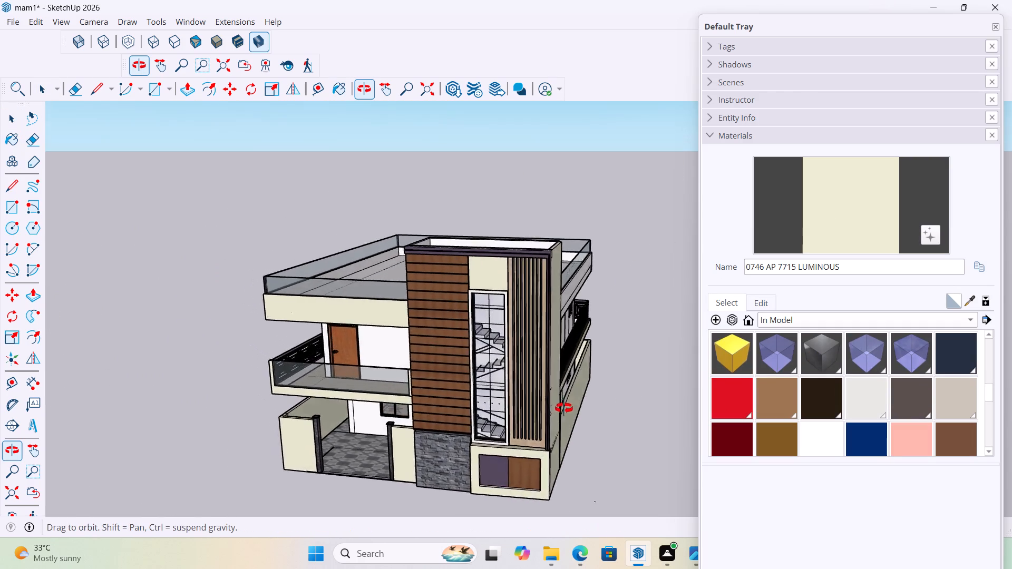
middle_click_drag(564, 408, 265, 416)
scroll(426, 297, "up", 9)
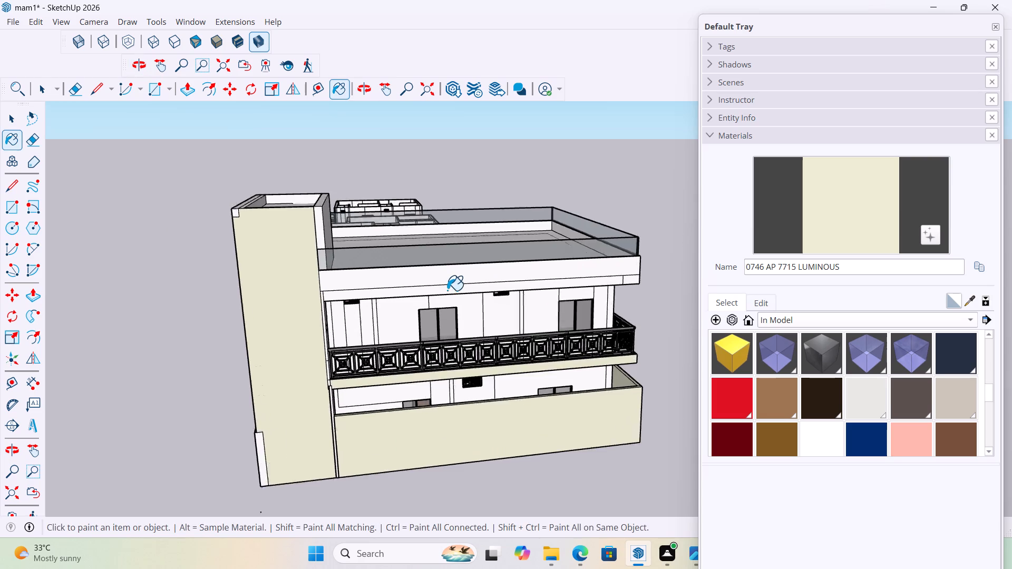
scroll(447, 290, "up", 6)
key("space")
left_click(429, 277)
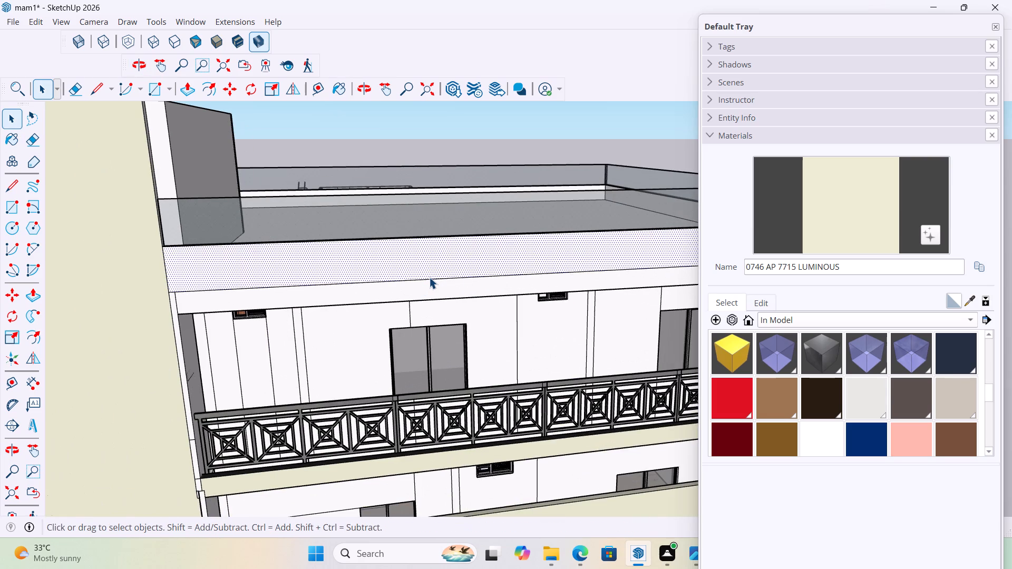
left_click(422, 279)
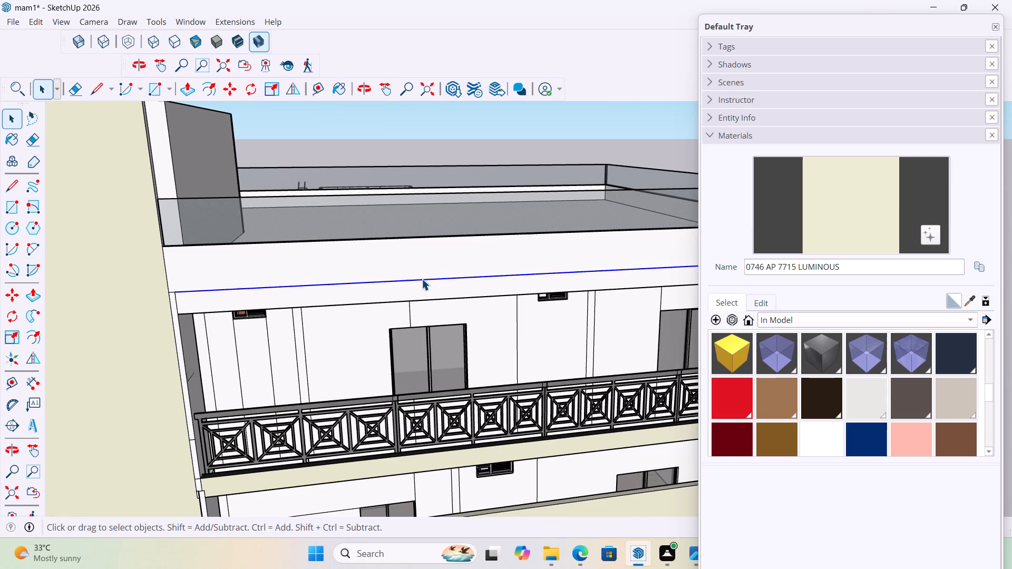
key("Delete")
Delete the two short leftover edges at the end of the white roof band beside the tall side wall.
scroll(170, 303, "up", 6)
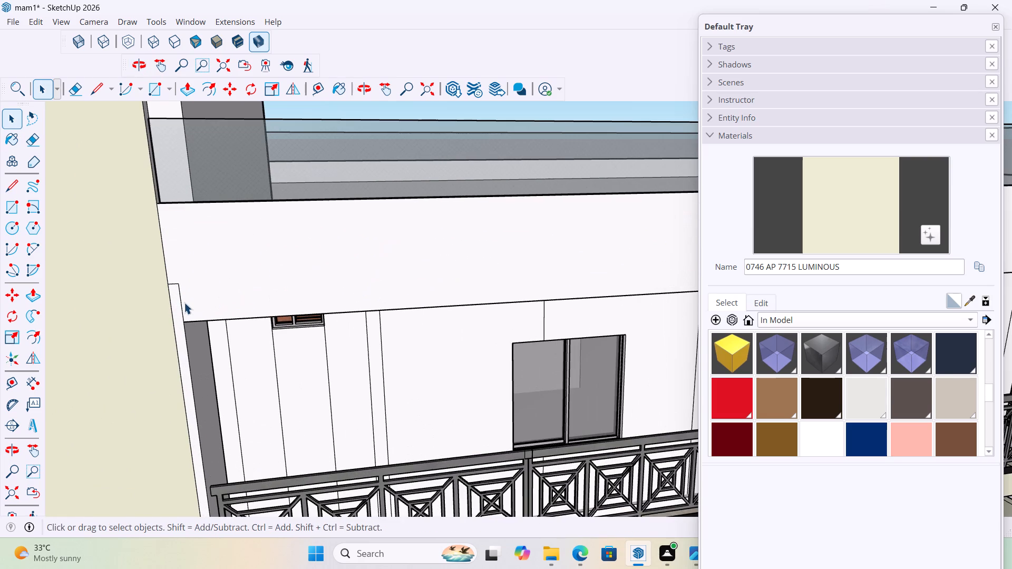
left_click(181, 298)
key("Delete")
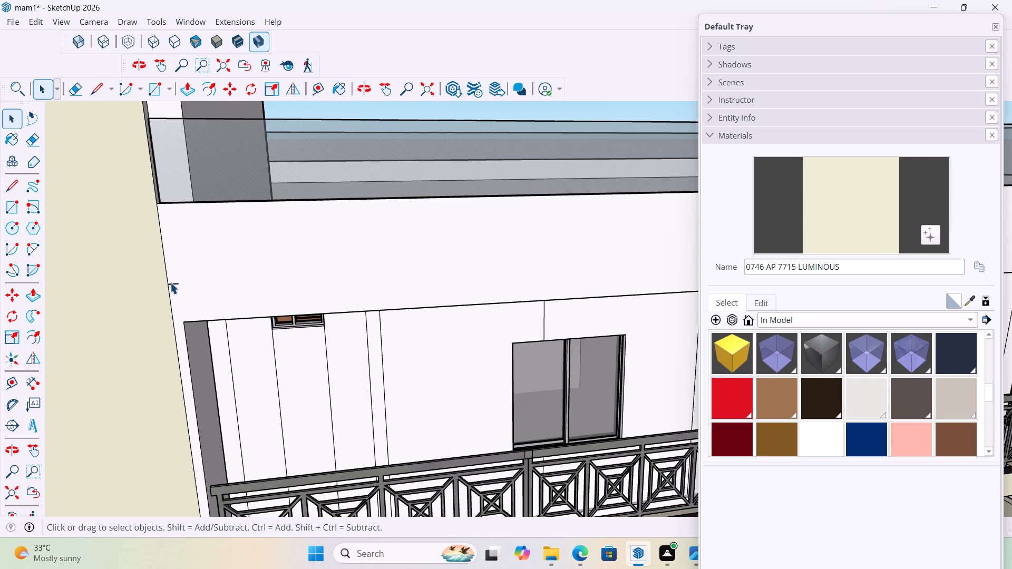
left_click(170, 282)
key("Delete")
Delete the stray edges outlining the white strip and small notch where the cream balcony band meets the tall side wall.
scroll(230, 273, "down", 10)
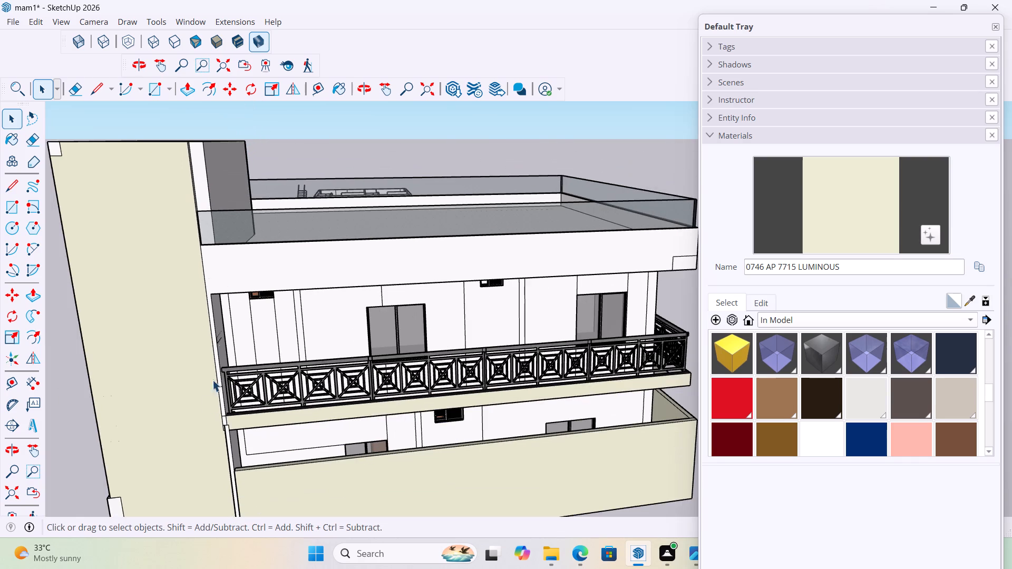
scroll(218, 468, "up", 3)
scroll(234, 401, "up", 13)
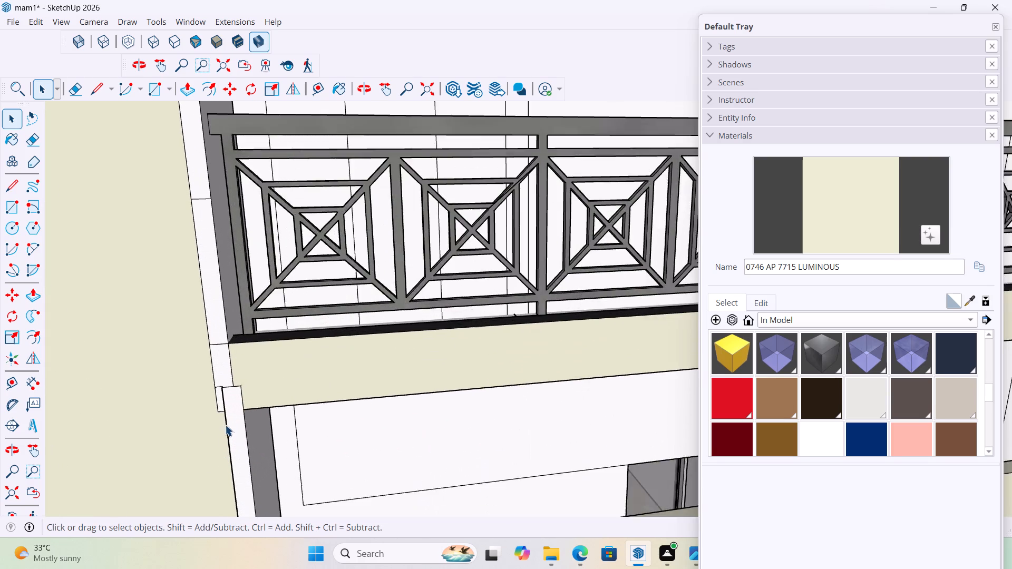
scroll(225, 425, "up", 10)
left_click(203, 390)
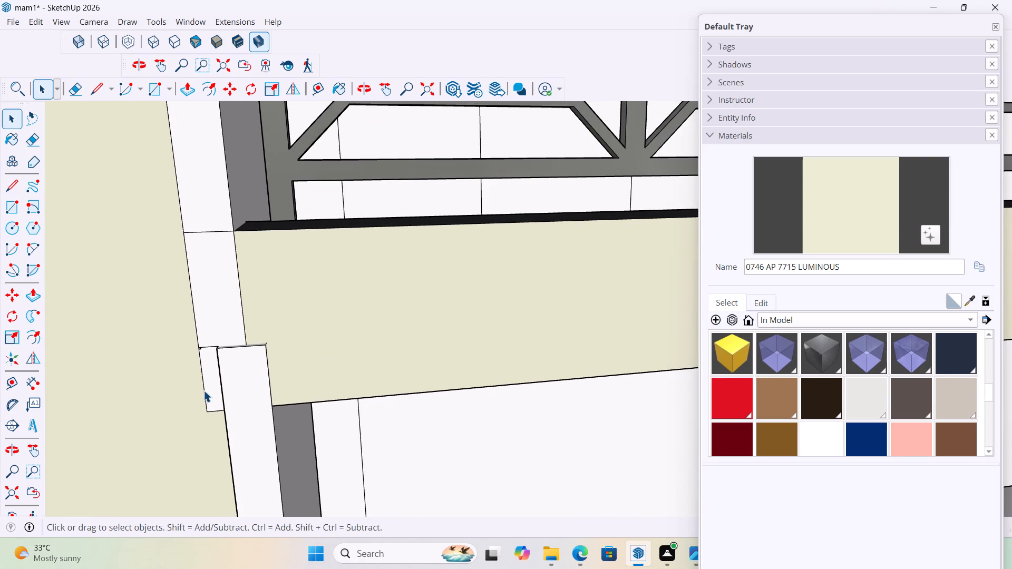
key("Delete")
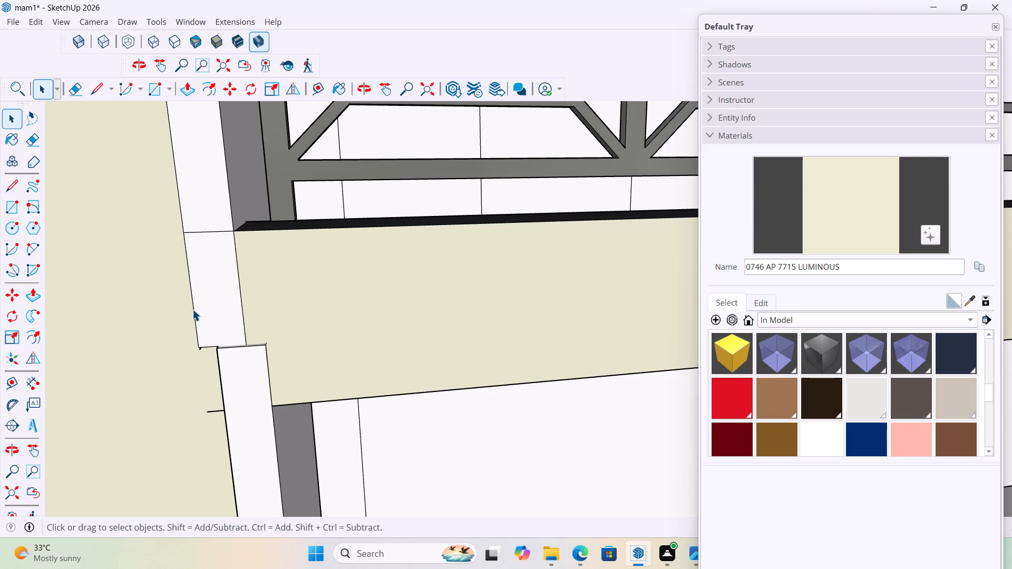
left_click(191, 309)
key("Delete")
left_click(206, 347)
key("Delete")
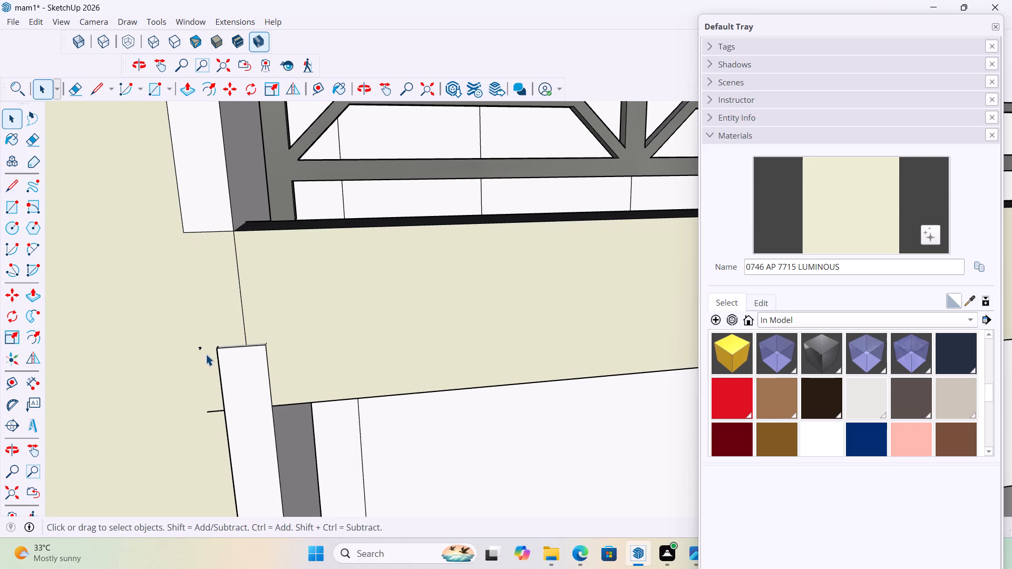
left_click(212, 412)
key("Delete")
Push/Pull the narrow white strip below the balcony band inward about 1/2" until it is flush with the cream band.
middle_click_drag(237, 371, 53, 344)
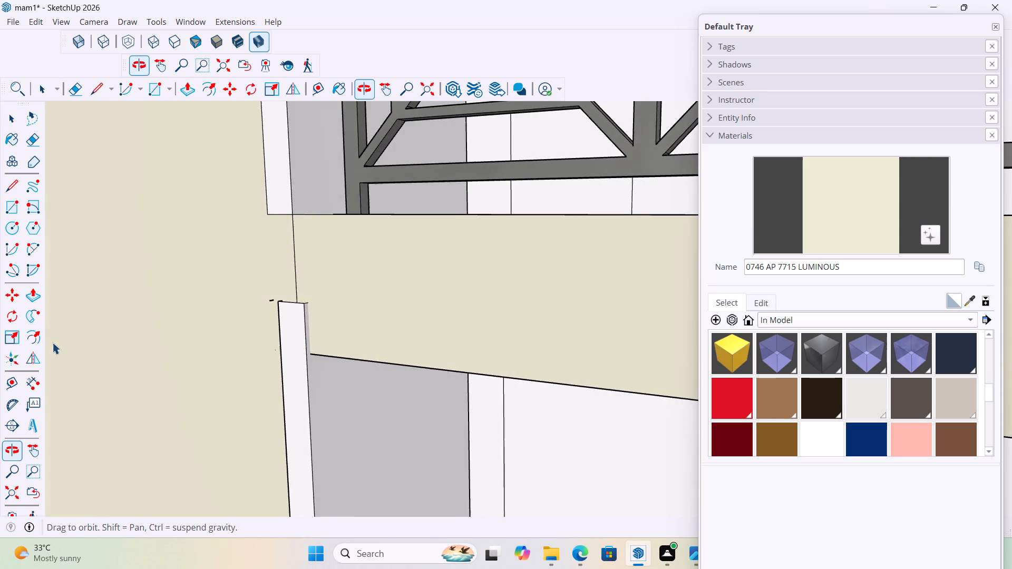
scroll(260, 318, "up", 6)
key("p")
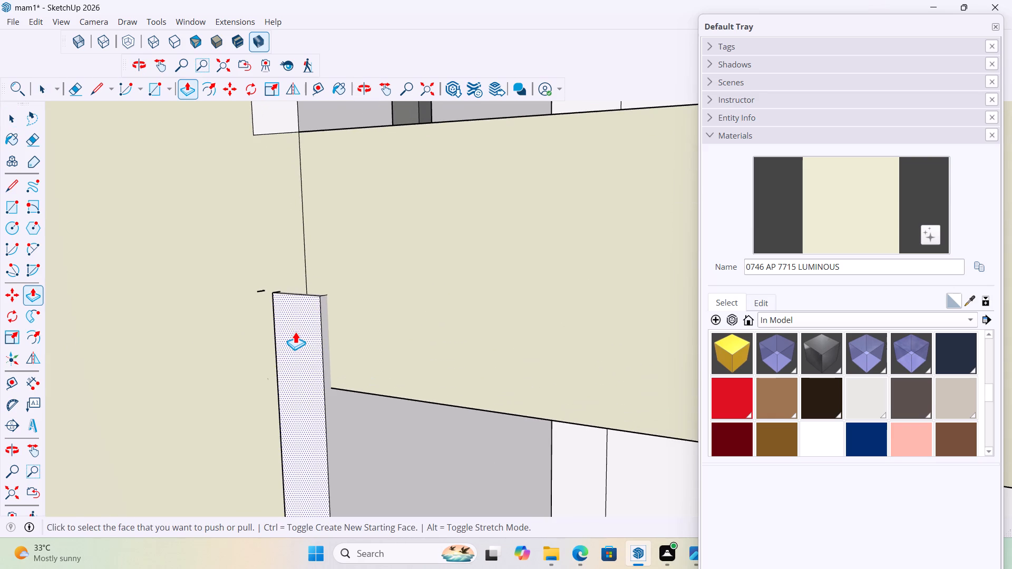
left_click(295, 331)
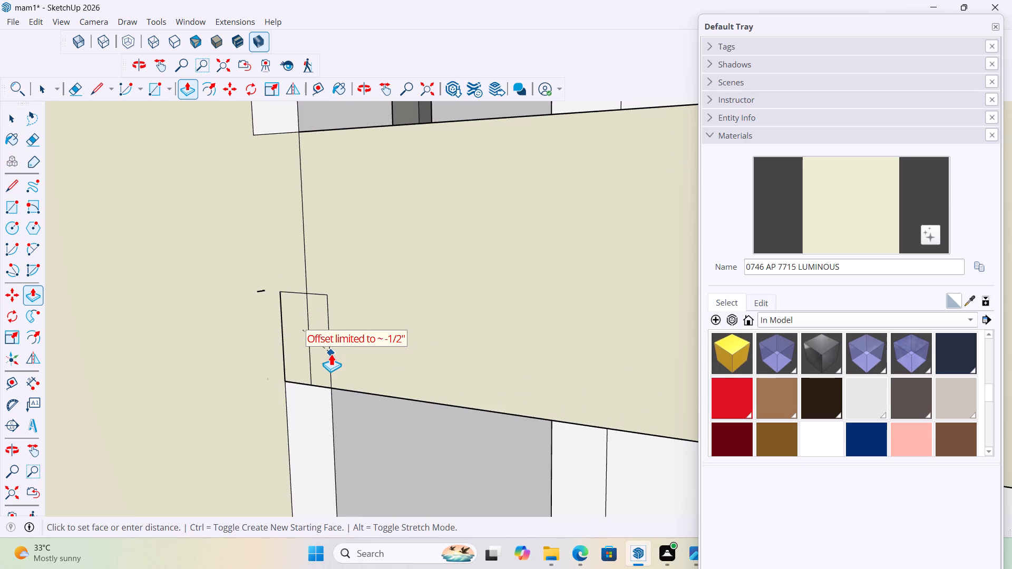
left_click(331, 354)
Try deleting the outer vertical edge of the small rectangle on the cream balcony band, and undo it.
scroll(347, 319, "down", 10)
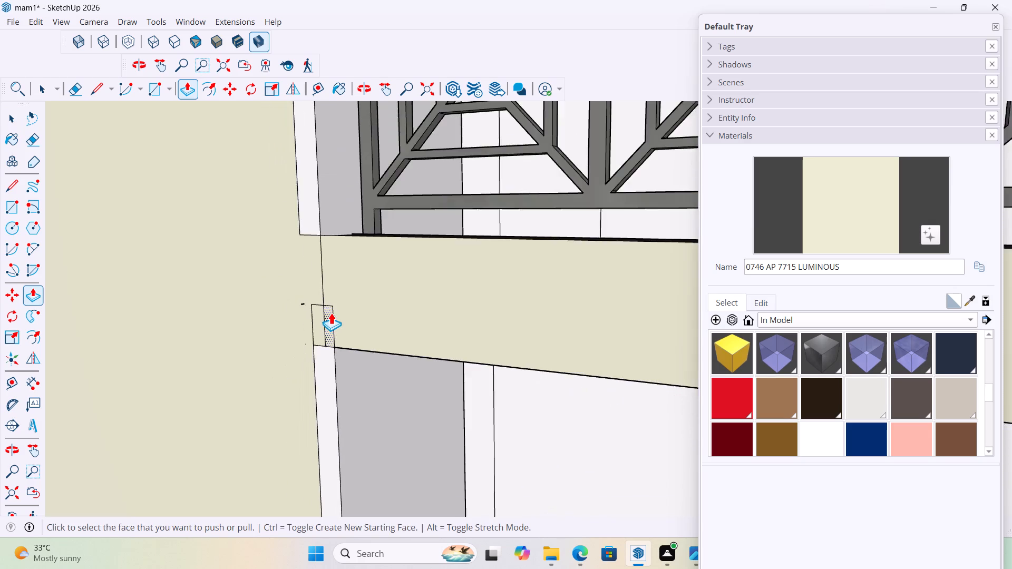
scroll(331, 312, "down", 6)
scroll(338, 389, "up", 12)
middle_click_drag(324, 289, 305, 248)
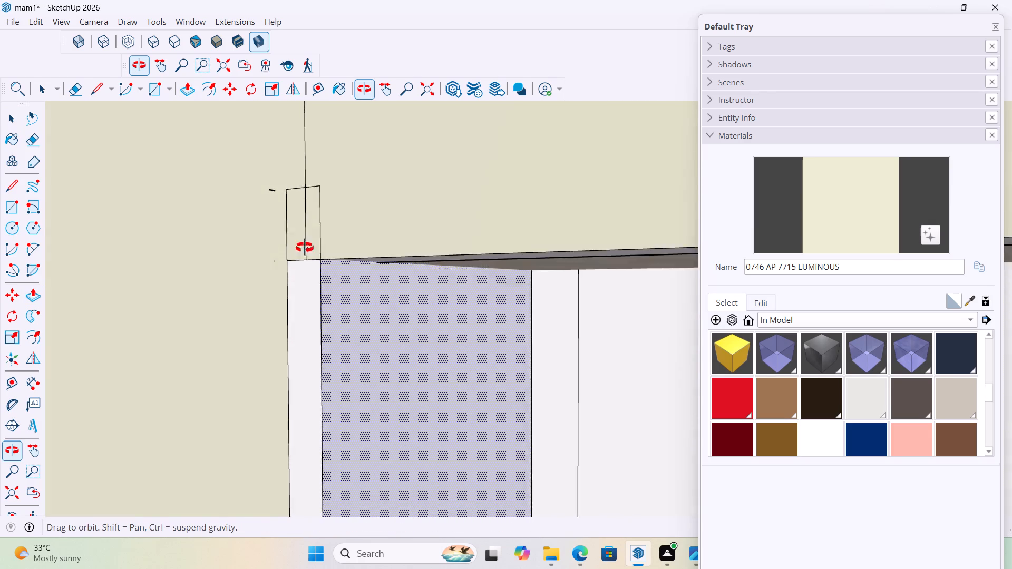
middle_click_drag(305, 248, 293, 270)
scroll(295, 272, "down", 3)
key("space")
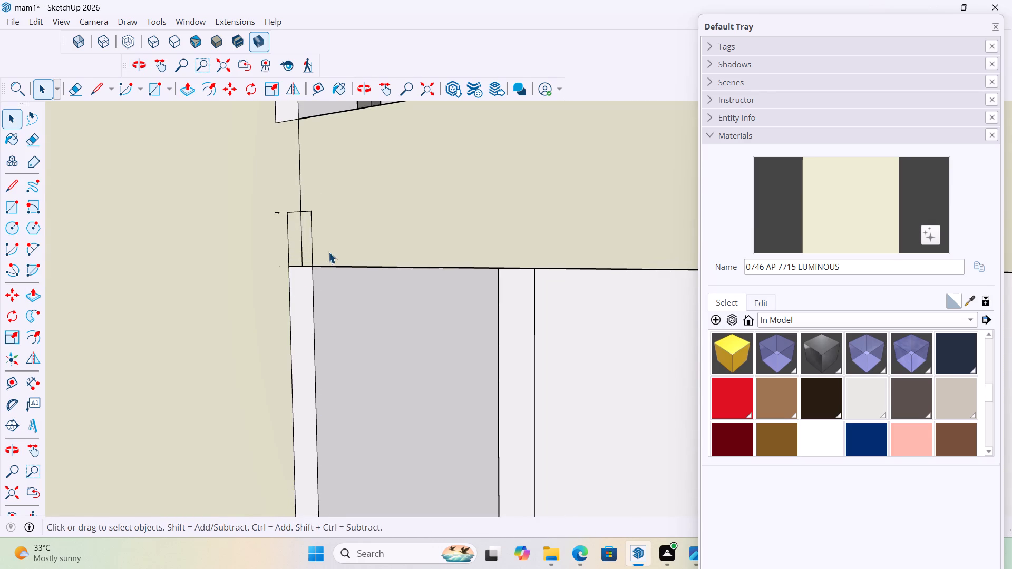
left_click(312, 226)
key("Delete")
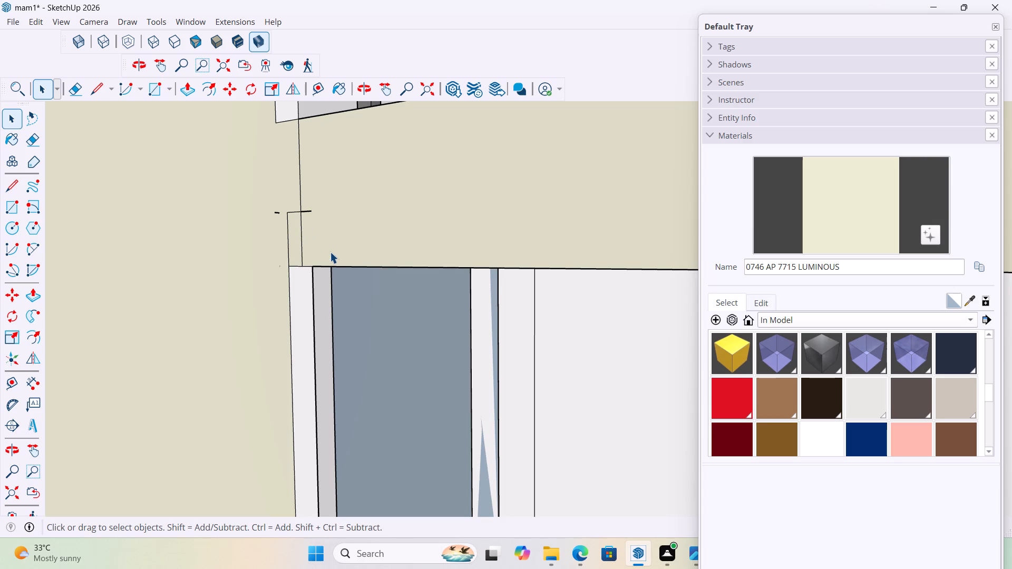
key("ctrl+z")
Delete the top edge segment of the small rectangle on the tall side wall's side of the balcony band joint.
scroll(324, 254, "up", 3)
middle_click_drag(322, 239, 299, 124)
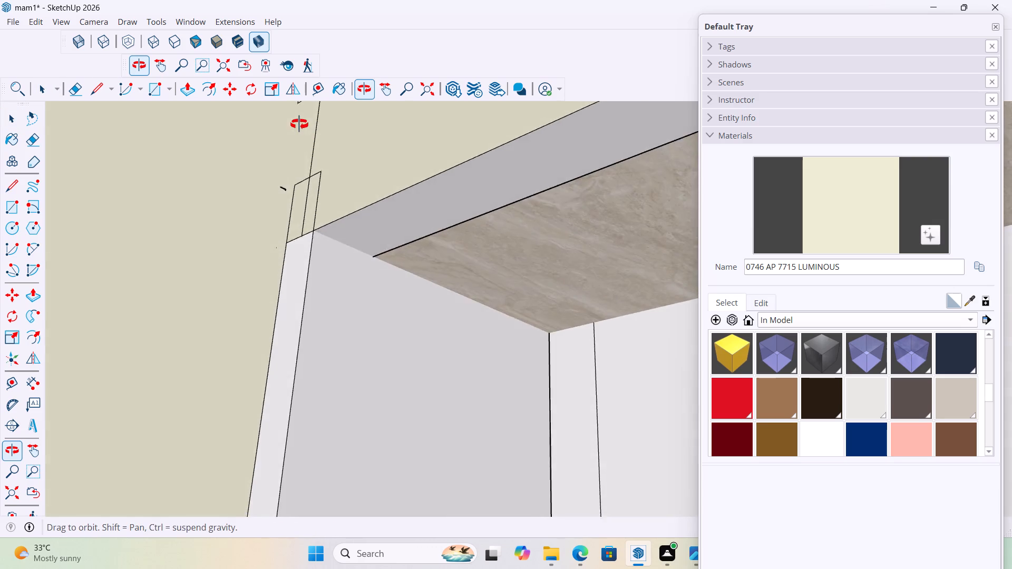
middle_click_drag(299, 124, 492, 295)
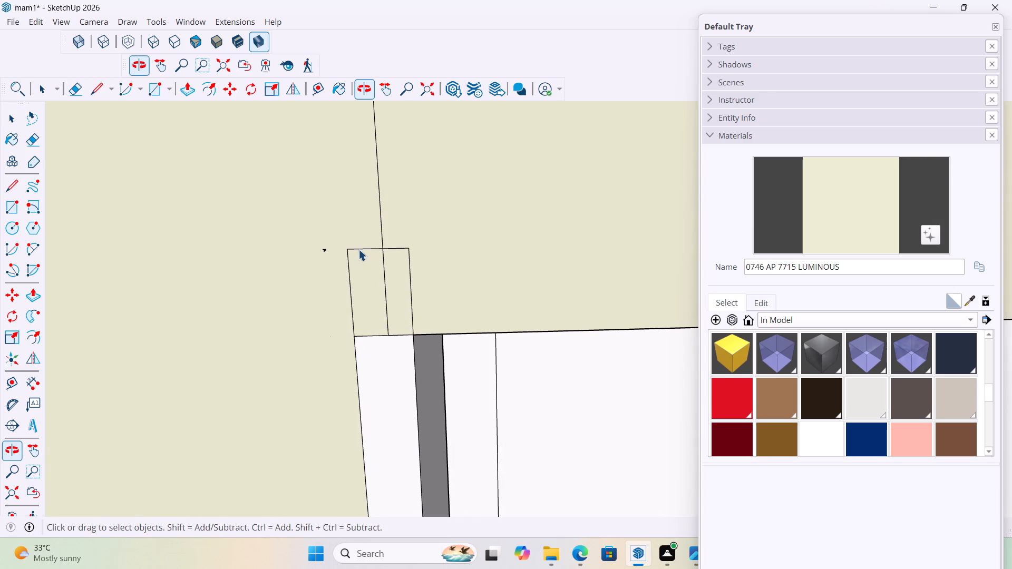
left_click(358, 249)
key("Delete")
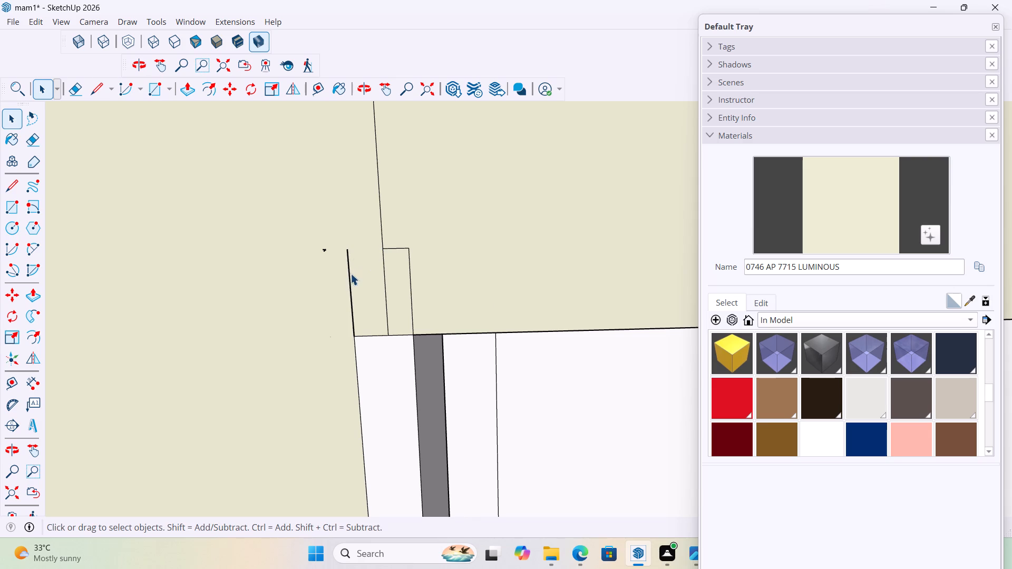
left_click(346, 269)
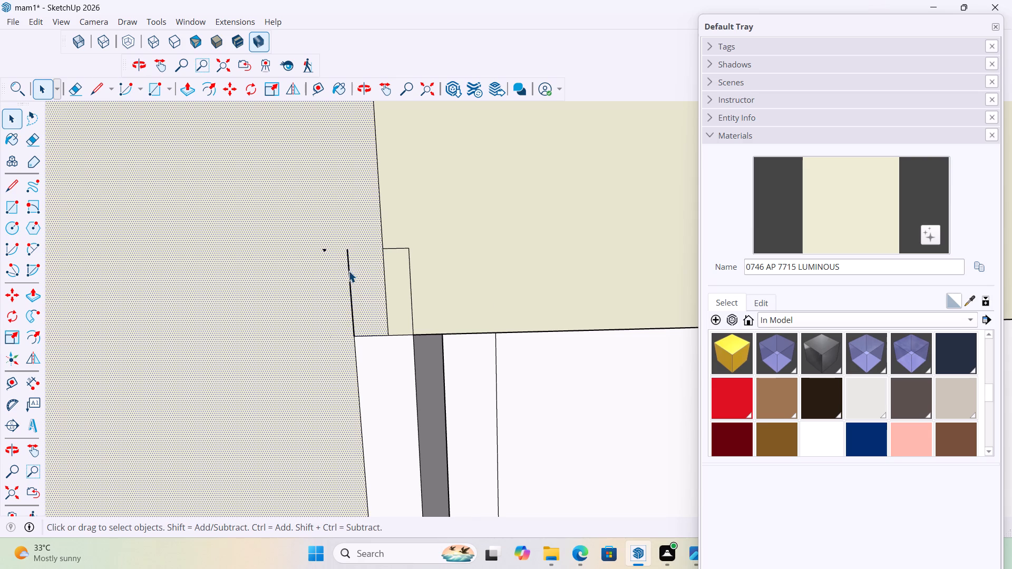
left_click(347, 270)
scroll(345, 282, "down", 16)
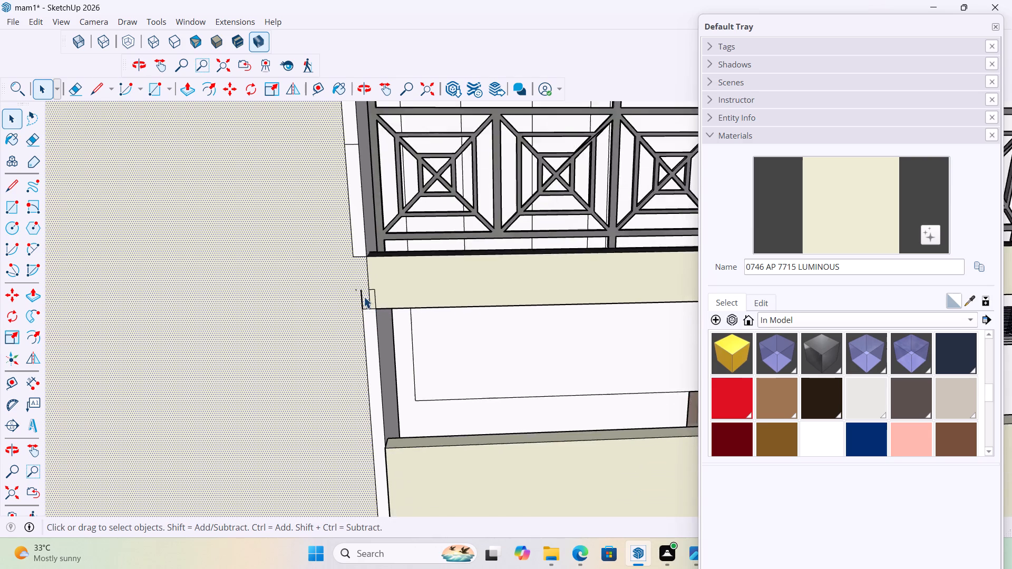
scroll(364, 297, "down", 17)
left_click(323, 425)
Delete the two vertical edge segments separating the tall side wall from the cream balcony band and the small rectangle.
scroll(275, 381, "up", 8)
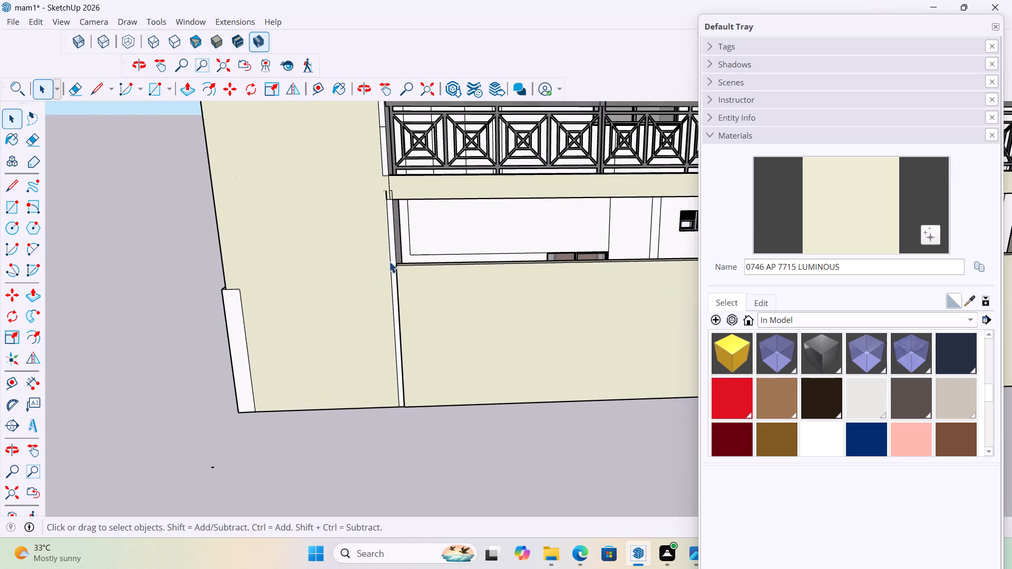
scroll(384, 166, "up", 20)
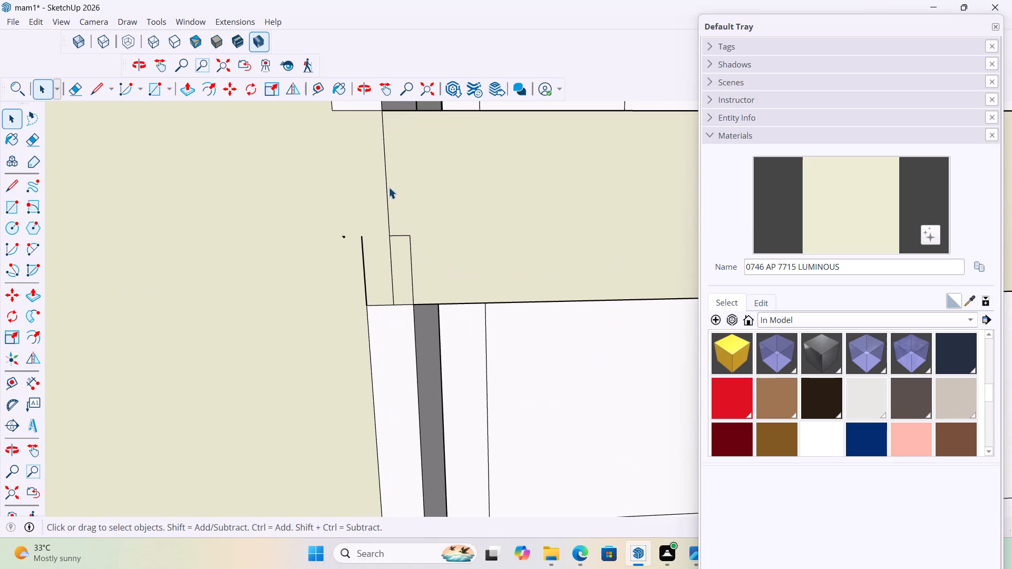
left_click(384, 175)
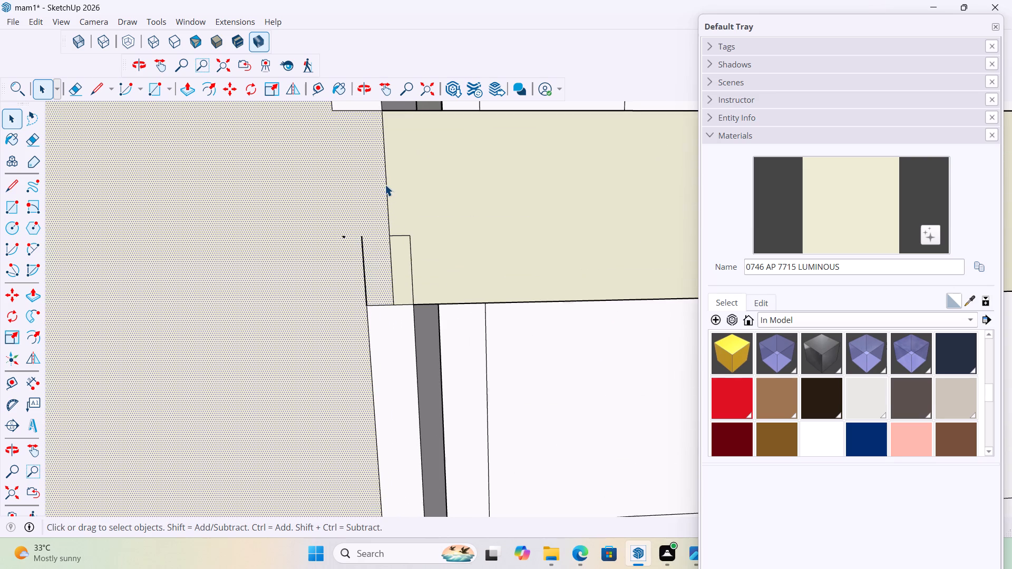
left_click(385, 175)
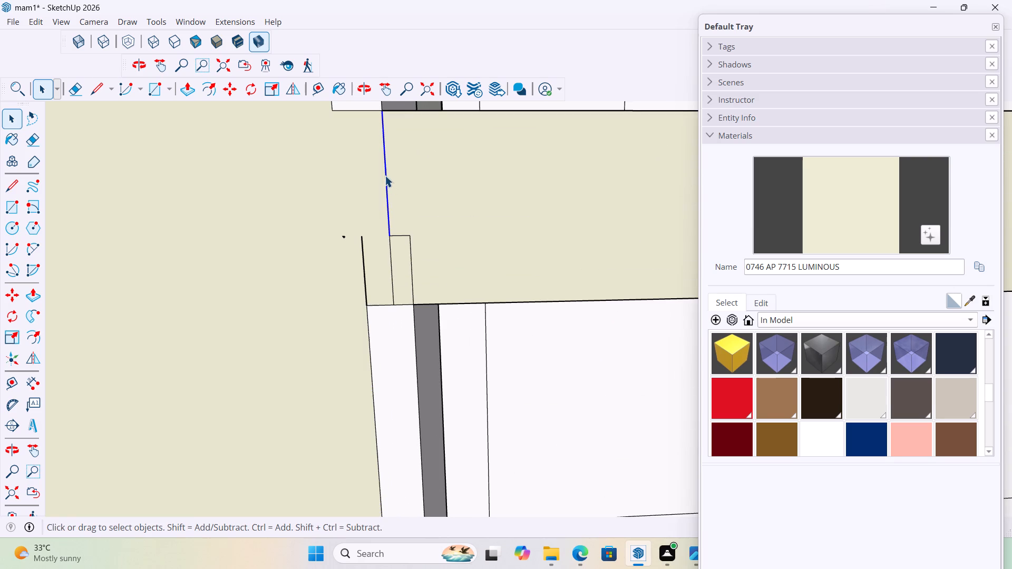
key("Delete")
left_click(392, 268)
key("Delete")
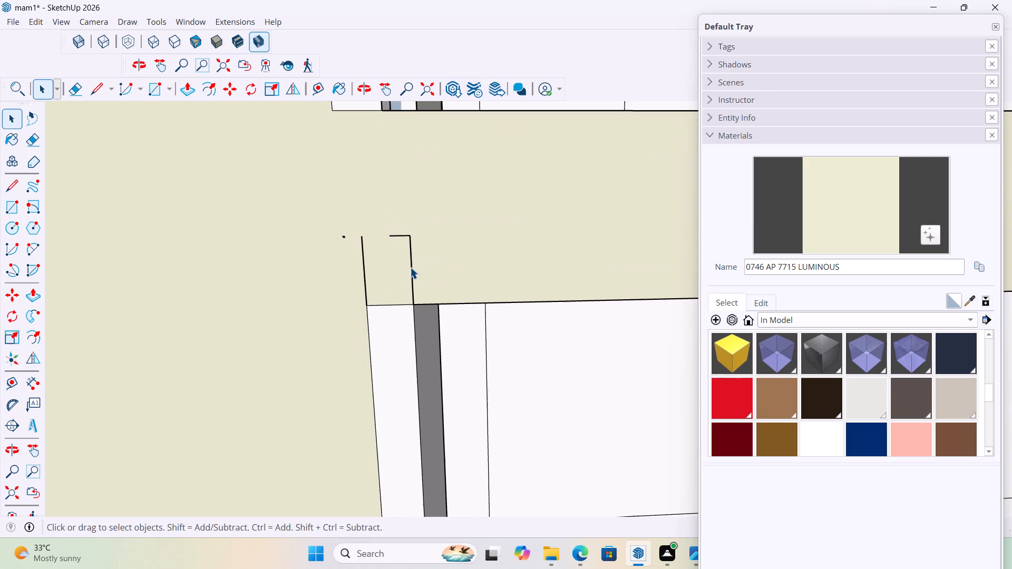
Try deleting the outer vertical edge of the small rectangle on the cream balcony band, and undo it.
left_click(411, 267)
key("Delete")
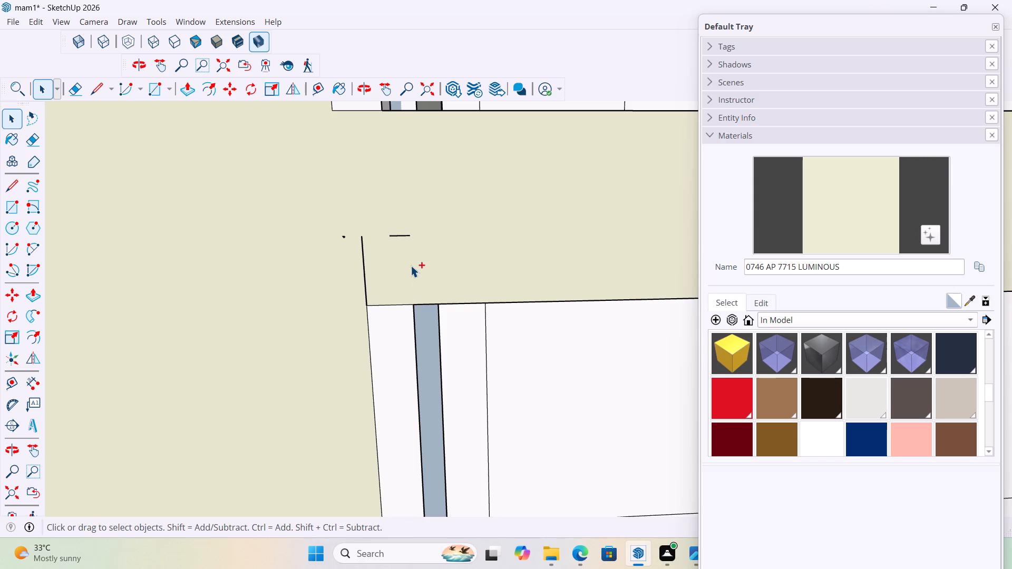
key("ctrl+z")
Delete the small rectangle's remaining top edge, the vertical edge on its wall side, and the tiny stray edges beside it.
middle_click_drag(434, 295, 336, 163)
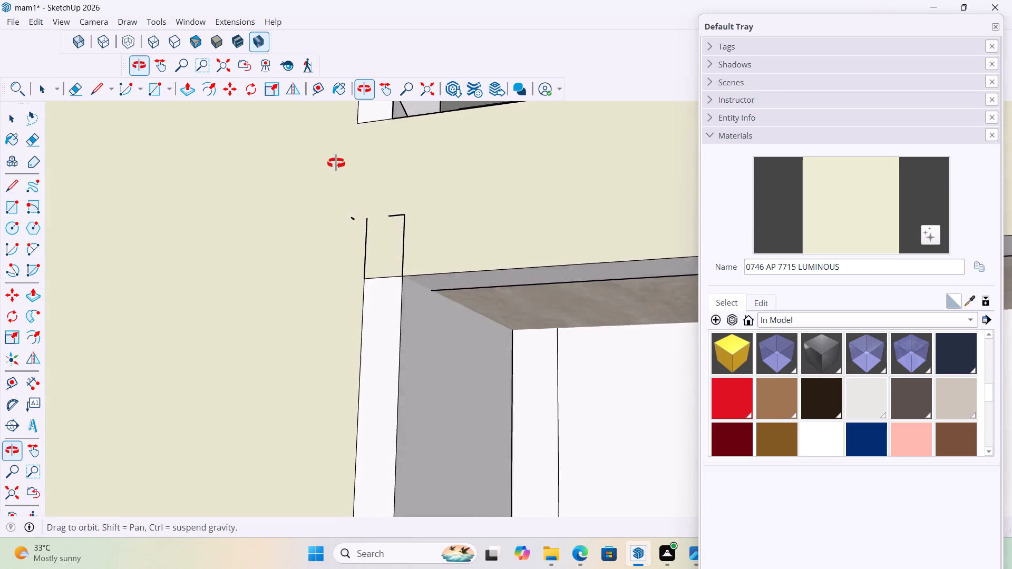
middle_click_drag(336, 163, 332, 141)
left_click(395, 217)
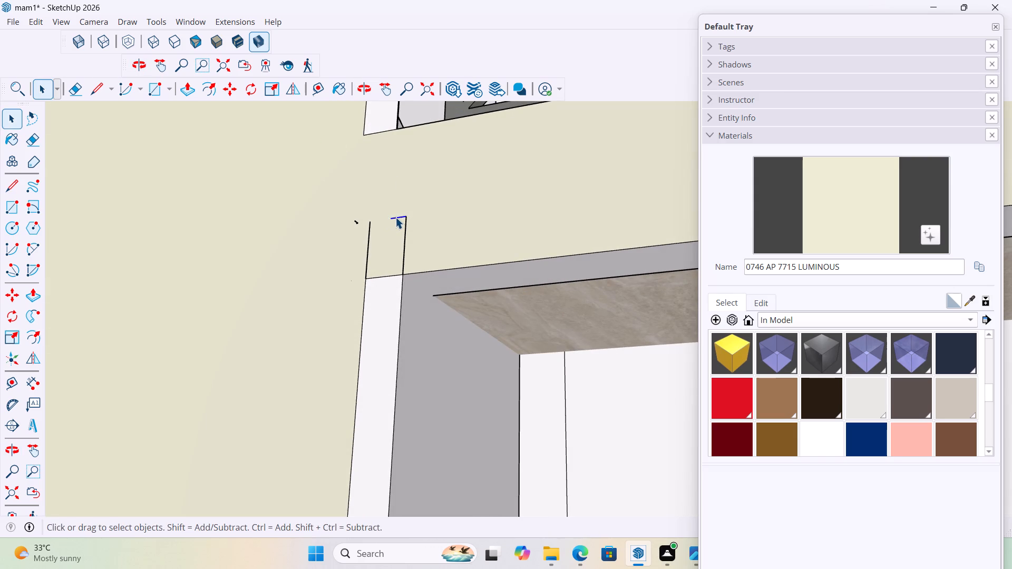
key("Delete")
left_click(366, 244)
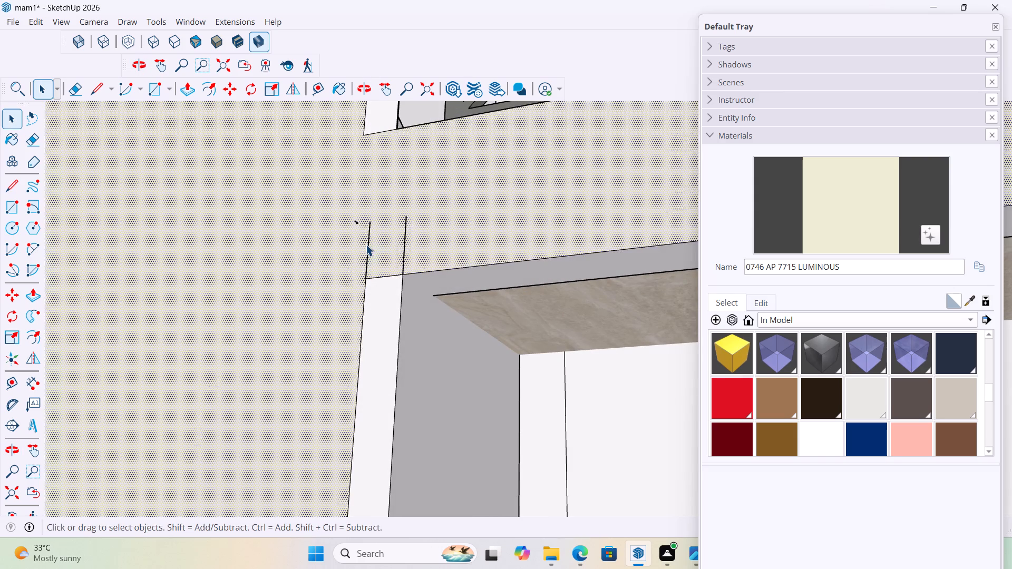
key("Delete")
key("ctrl+z")
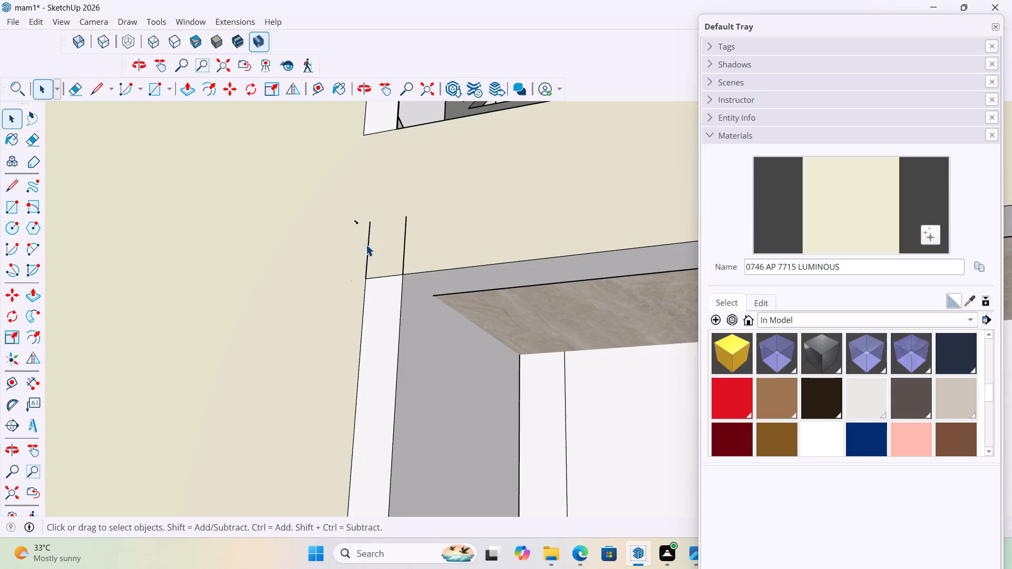
scroll(366, 244, "up", 3)
left_click(369, 238)
key("Delete")
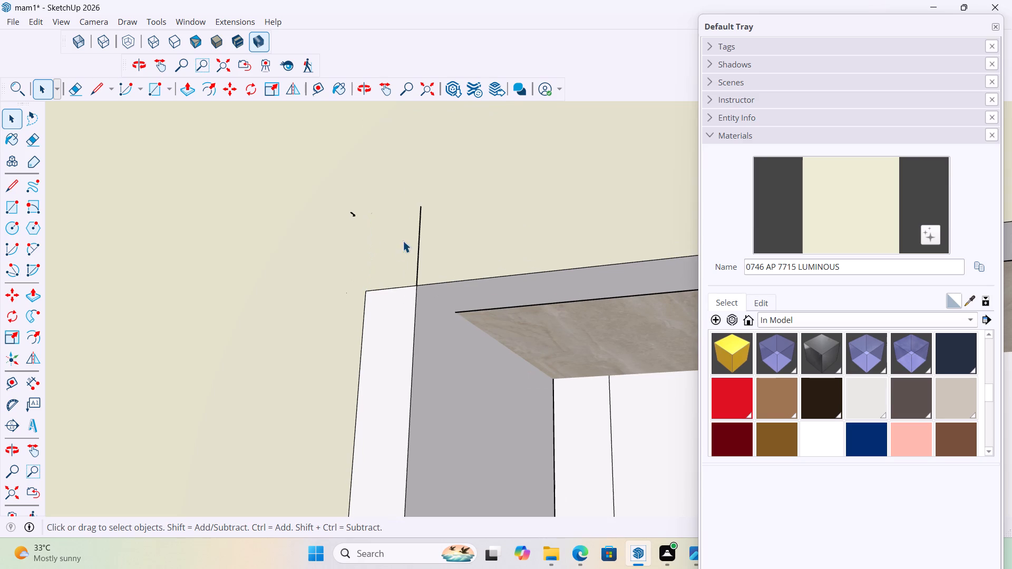
left_click(352, 211)
key("Delete")
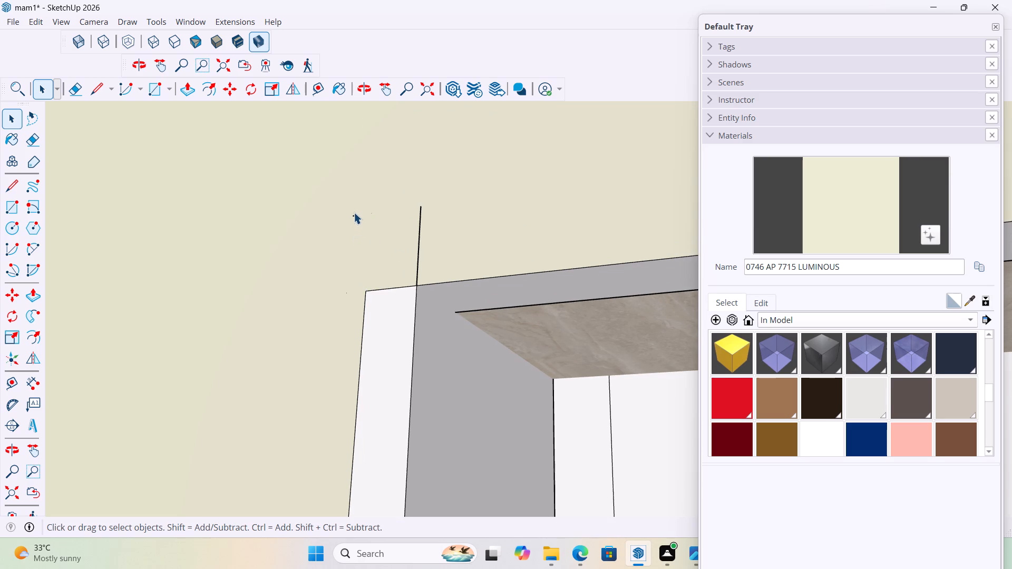
left_click(353, 215)
key("Delete")
Delete the long edge between the side wall and the white strip below the balcony band, plus the strip's leftover top edge.
scroll(353, 215, "down", 5)
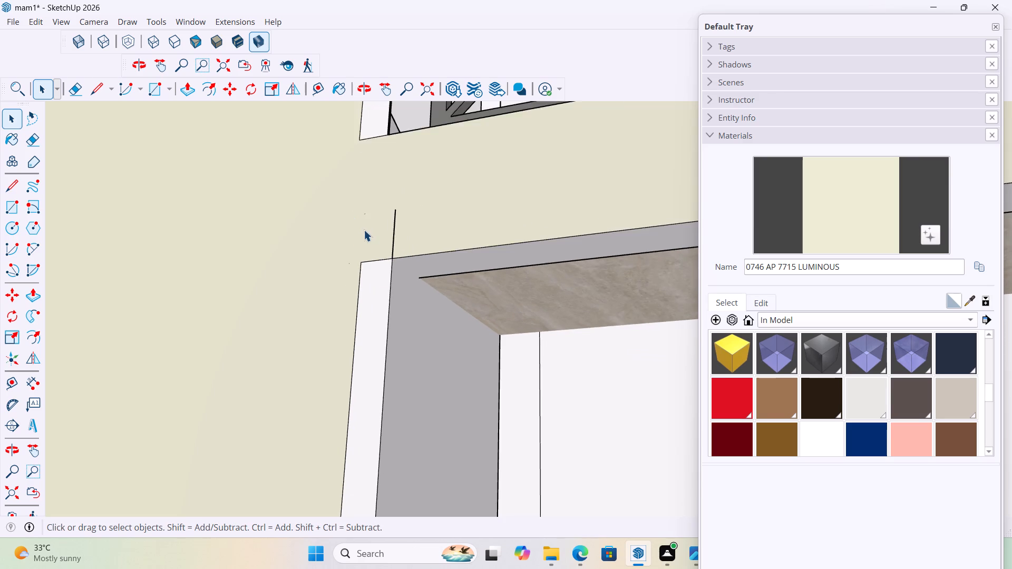
scroll(364, 230, "down", 6)
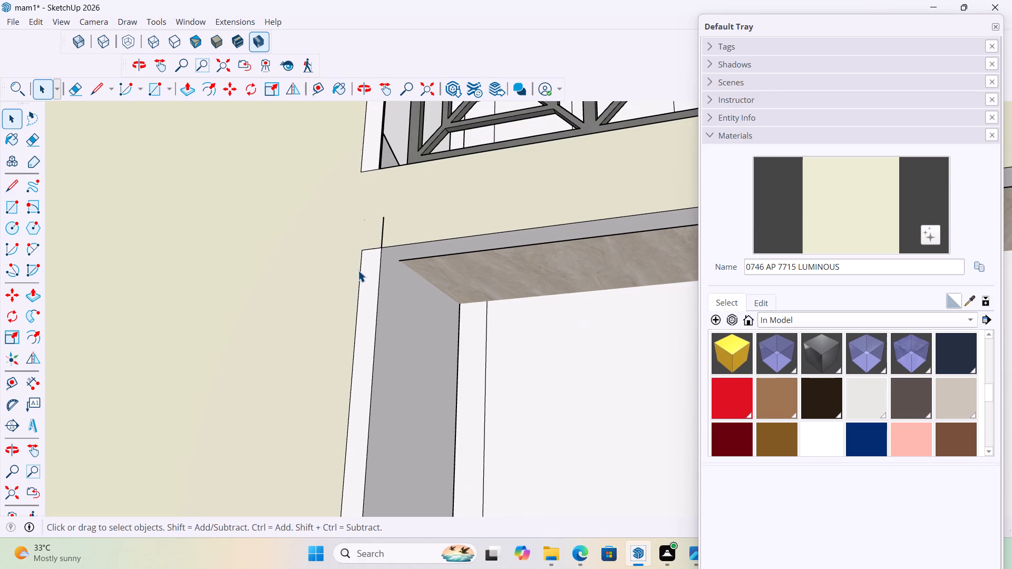
left_click(358, 270)
left_click(360, 269)
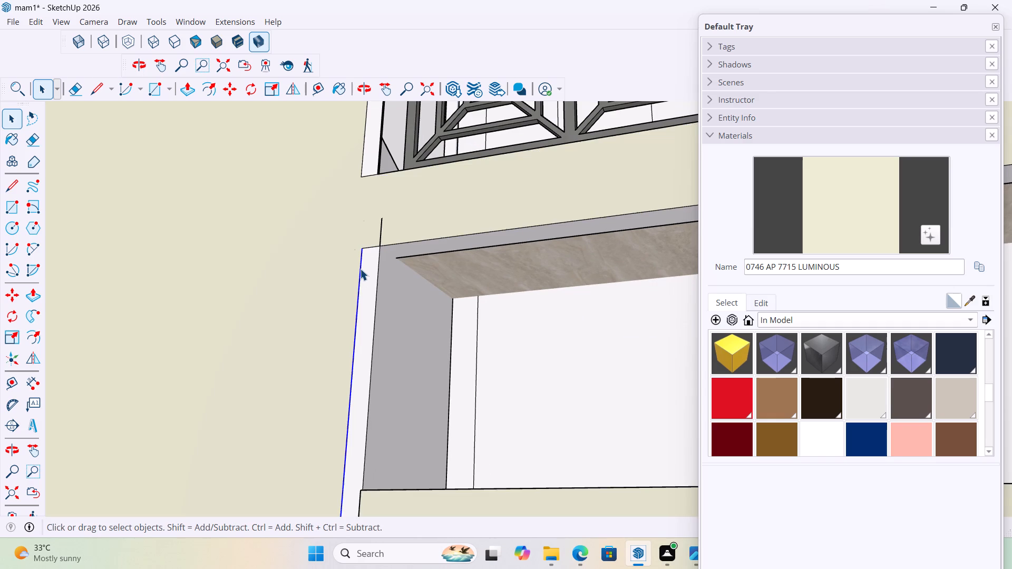
key("Delete")
left_click(370, 248)
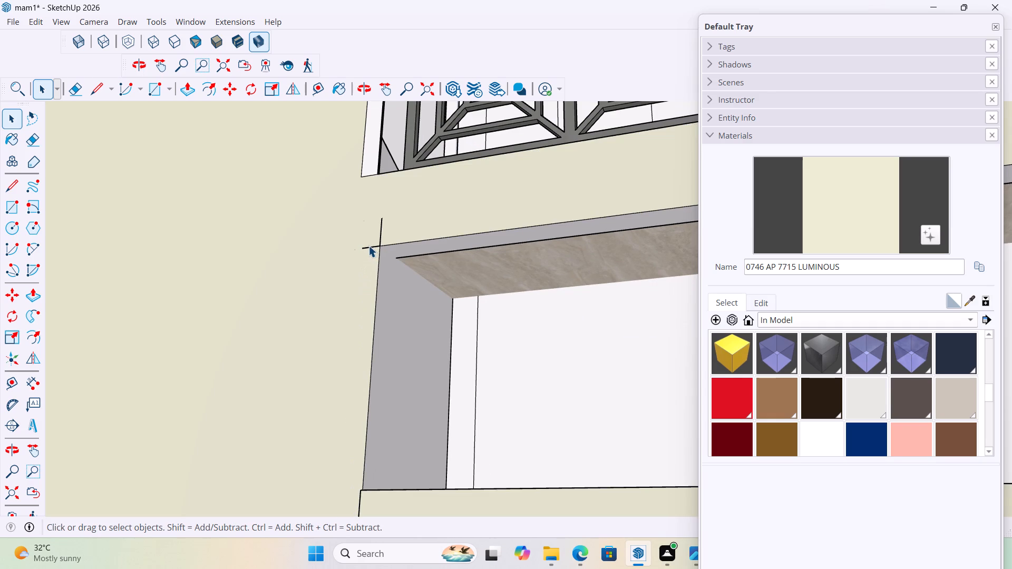
left_click(368, 246)
key("Delete")
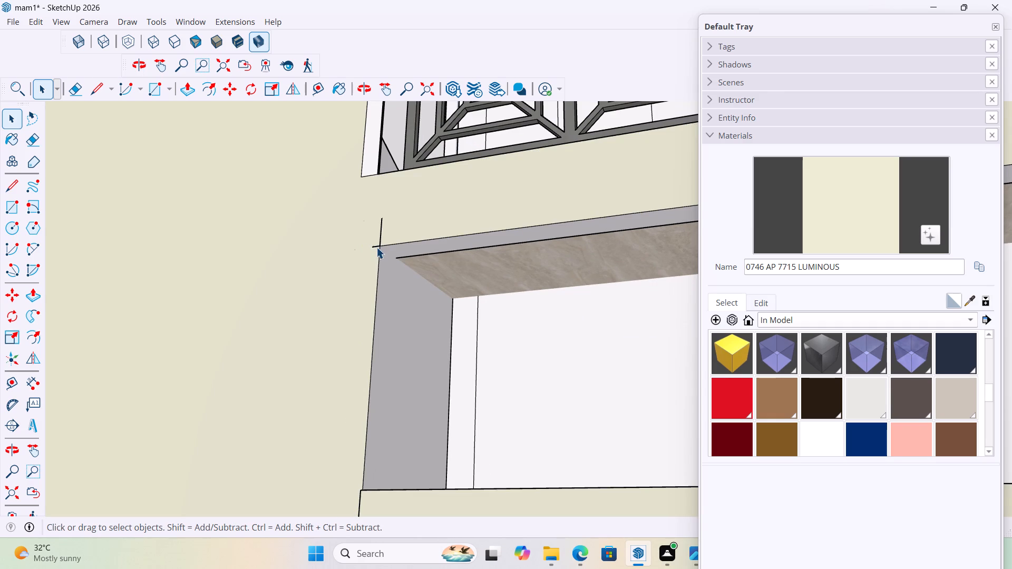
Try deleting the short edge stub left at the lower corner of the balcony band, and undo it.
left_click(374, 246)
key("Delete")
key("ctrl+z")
Delete the vertical edges separating the tall side wall from the white roof band and the narrow strip beside the upper balcony opening.
scroll(374, 246, "down", 2)
scroll(374, 246, "down", 20)
scroll(374, 246, "down", 1)
middle_click_drag(405, 291, 476, 389)
scroll(463, 361, "down", 1)
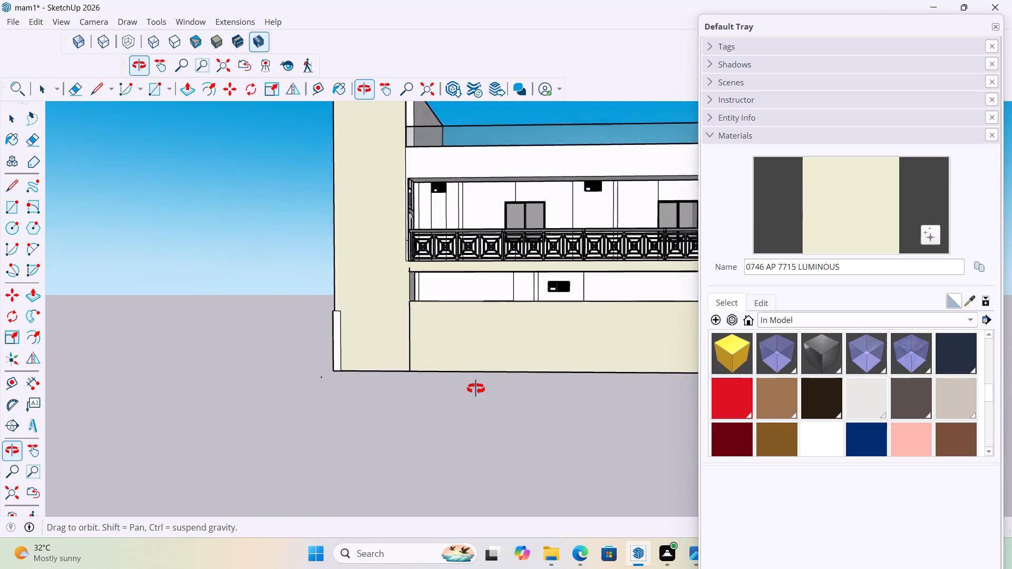
middle_click_drag(476, 389, 478, 417)
scroll(477, 394, "up", 1)
left_click(842, 207)
scroll(514, 150, "up", 4)
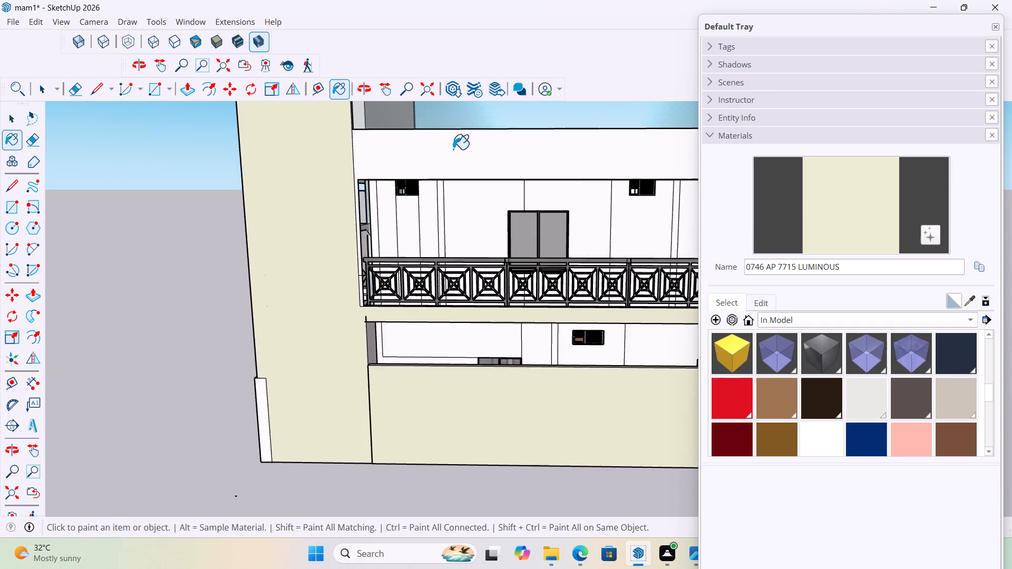
scroll(453, 149, "up", 5)
key("space")
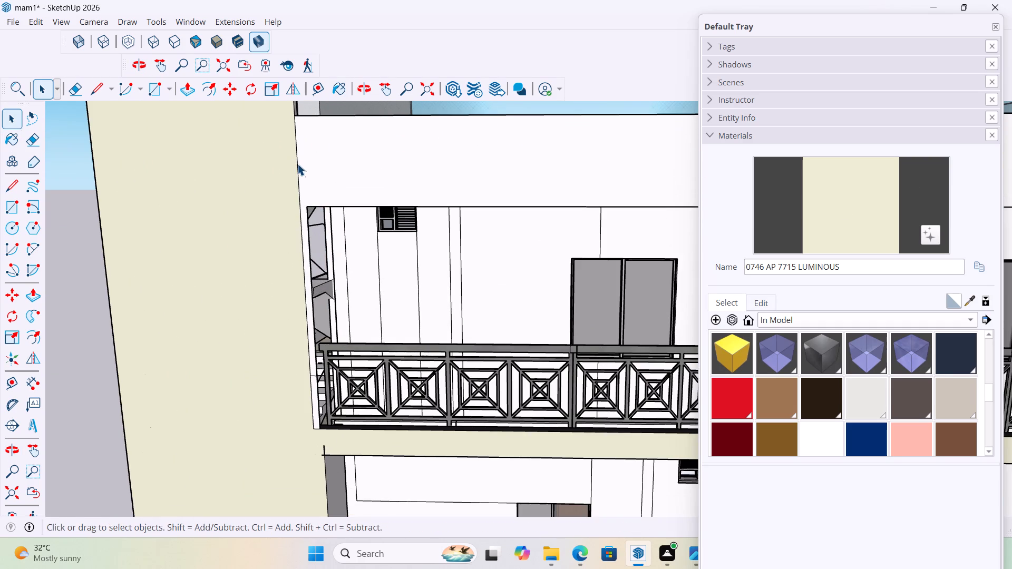
left_click(297, 165)
key("Delete")
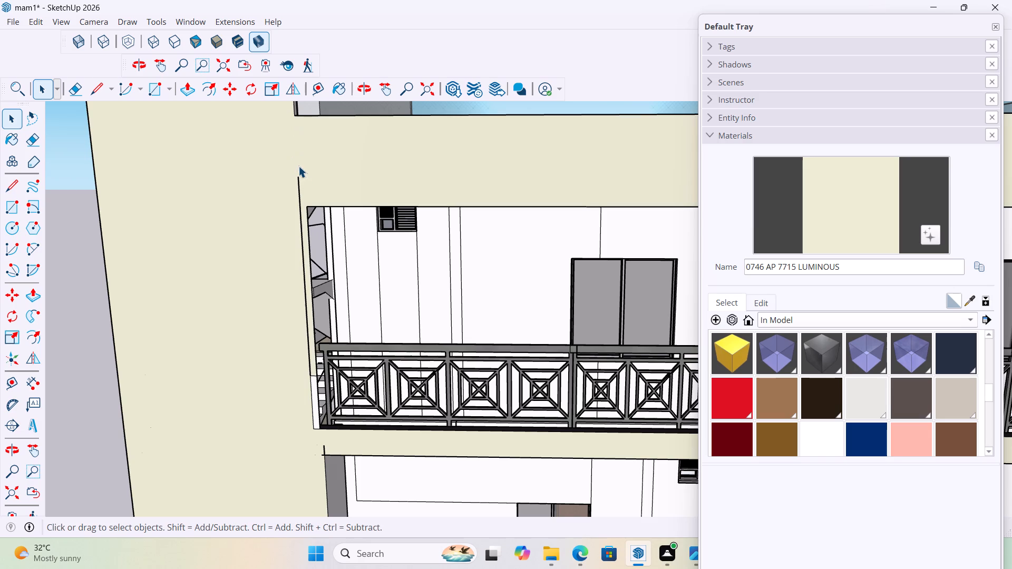
left_click(299, 185)
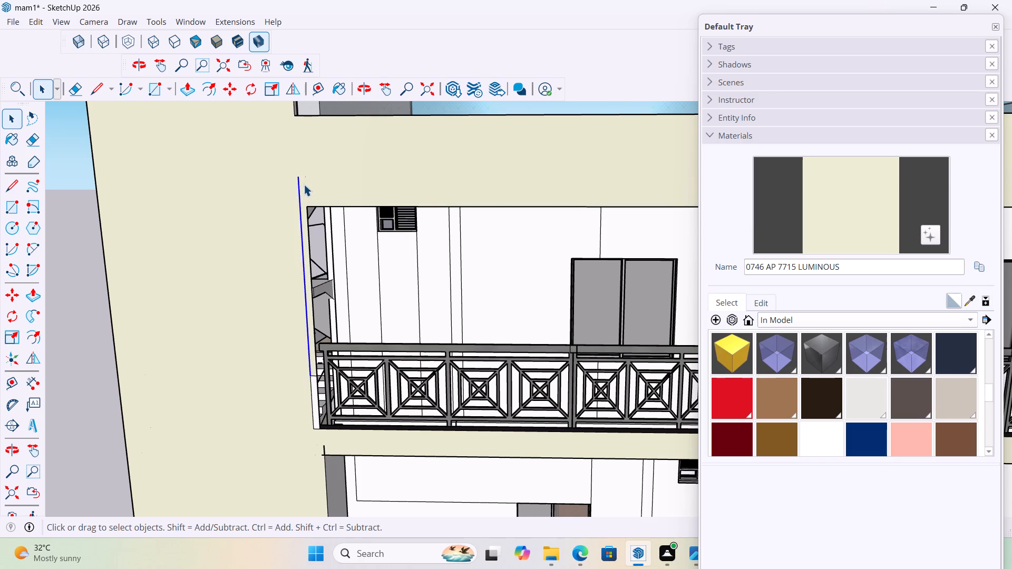
key("Delete")
Delete the outer vertical edge and top edge of the small white piece on the side wall beside the balcony railing.
scroll(297, 200, "down", 4)
scroll(293, 339, "up", 13)
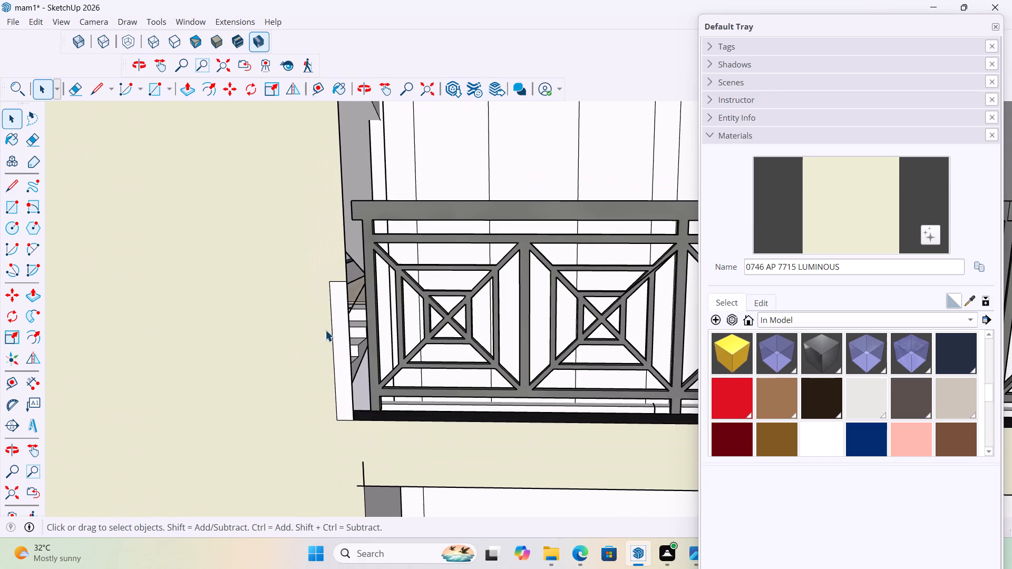
left_click(330, 326)
key("Delete")
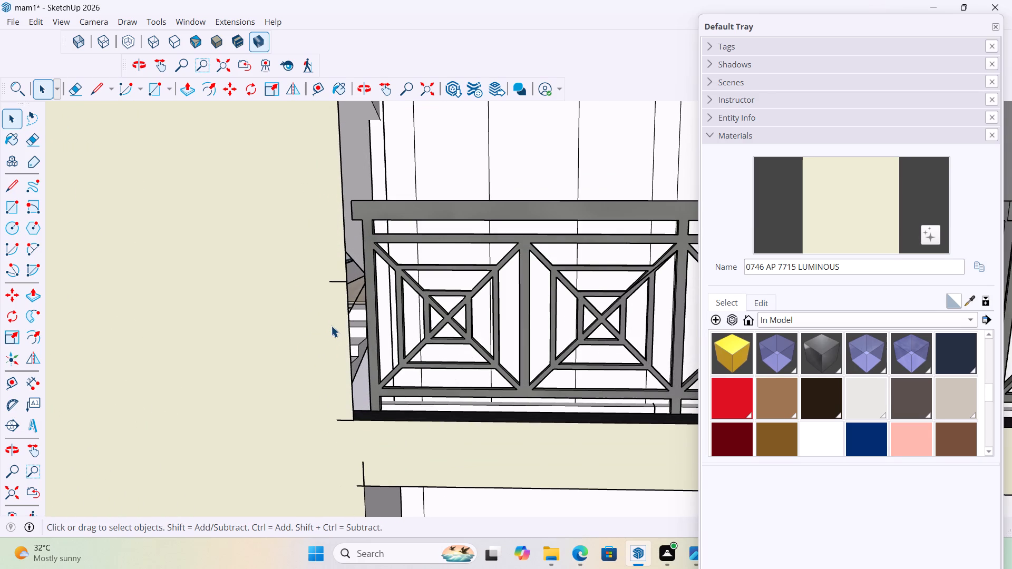
left_click(337, 280)
key("Delete")
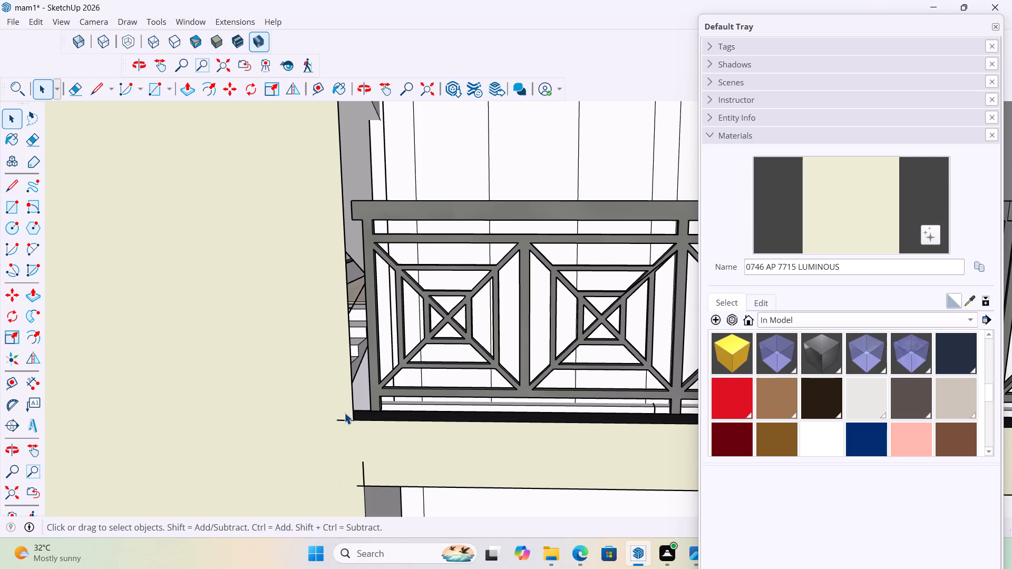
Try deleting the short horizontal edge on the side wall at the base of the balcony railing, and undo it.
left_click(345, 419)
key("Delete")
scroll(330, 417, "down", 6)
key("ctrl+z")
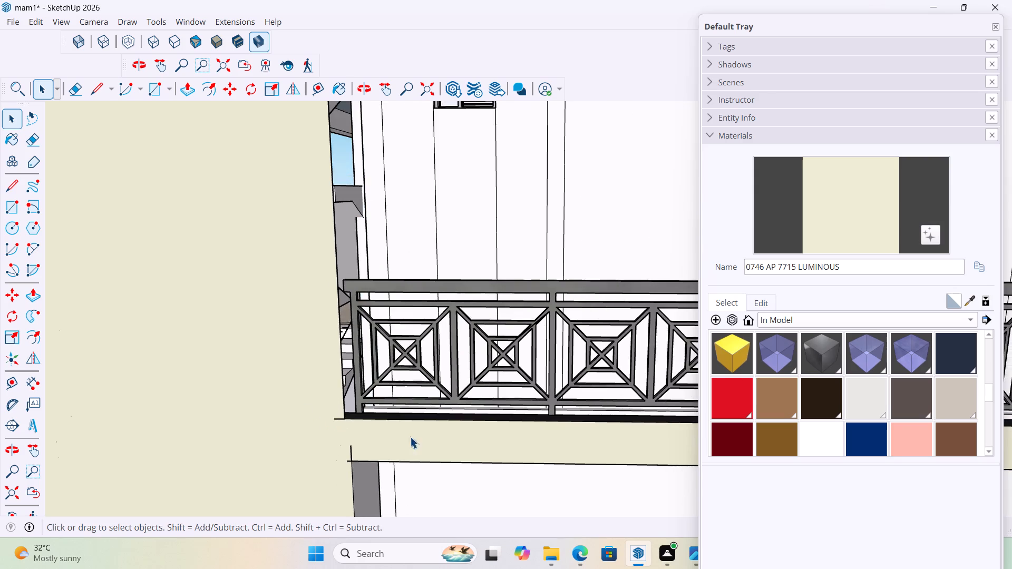
Delete the vertical and top edges outlining the small white rectangle at the far lower corner of the cream roof band.
scroll(420, 438, "up", 7)
scroll(306, 407, "up", 7)
scroll(290, 405, "down", 9)
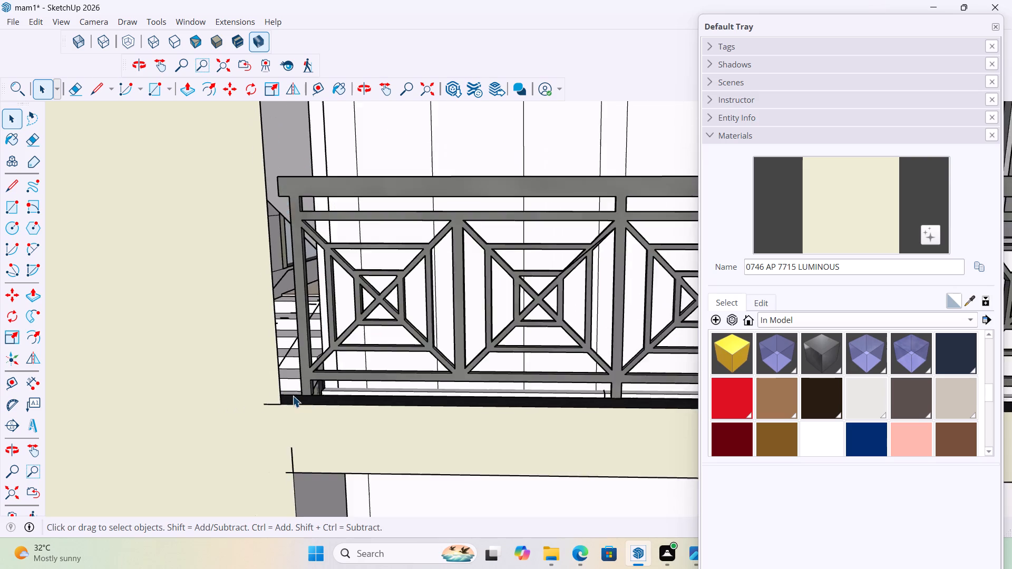
scroll(293, 396, "down", 20)
scroll(293, 396, "down", 1)
scroll(206, 453, "down", 6)
scroll(449, 422, "up", 2)
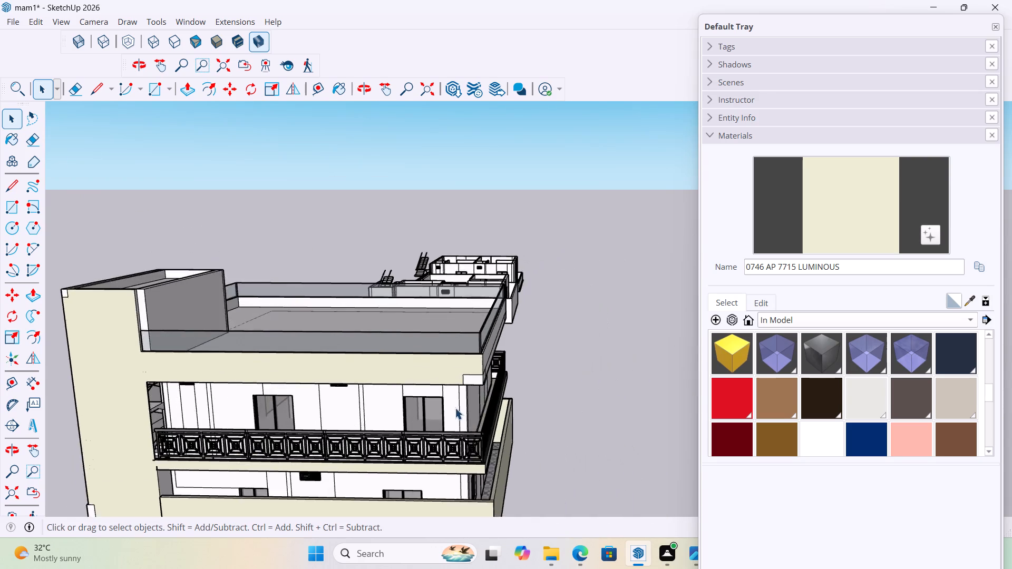
scroll(455, 408, "up", 13)
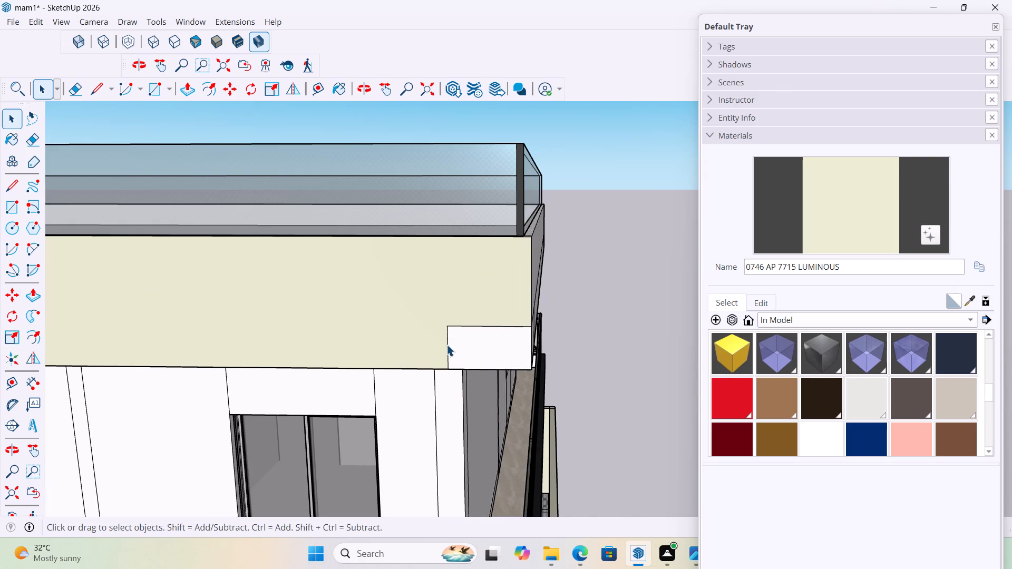
left_click(446, 345)
key("Delete")
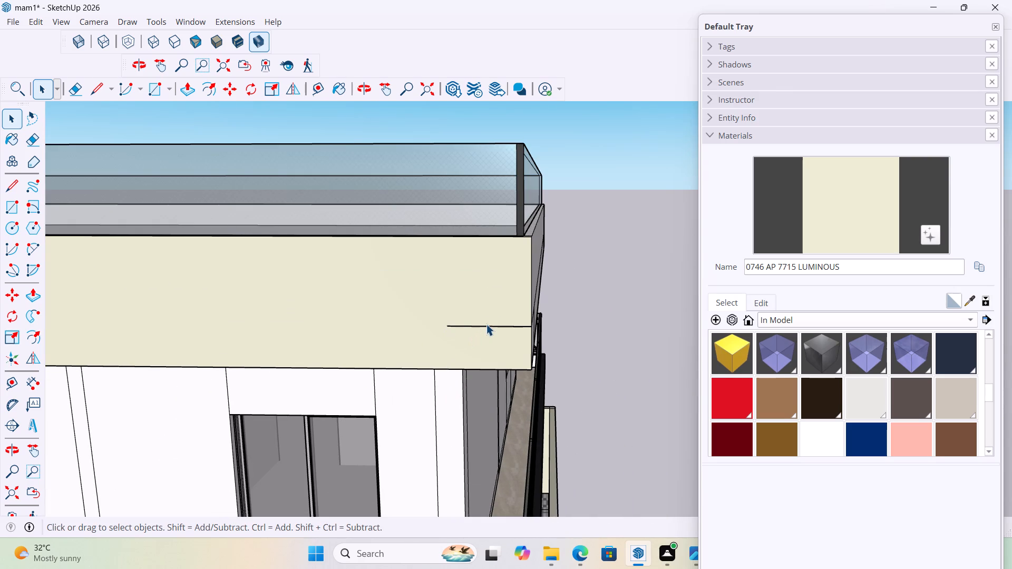
left_click(486, 324)
left_click(495, 327)
key("Delete")
scroll(492, 358, "down", 4)
middle_click_drag(552, 336, 422, 347)
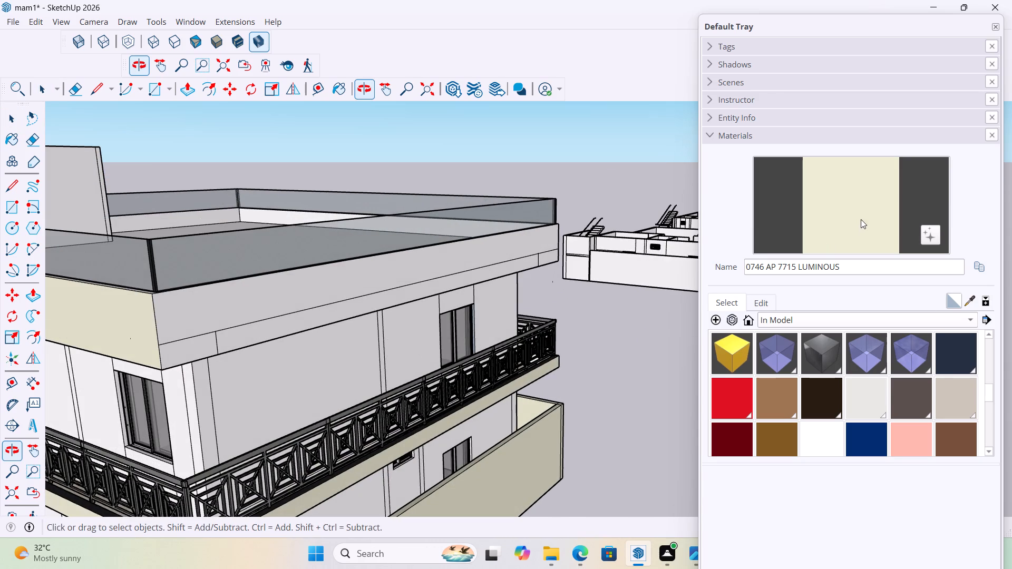
Delete the short vertical edge and both pieces of the horizontal edge running along the unpainted roof band above the balcony.
scroll(282, 345, "up", 5)
left_click(179, 343)
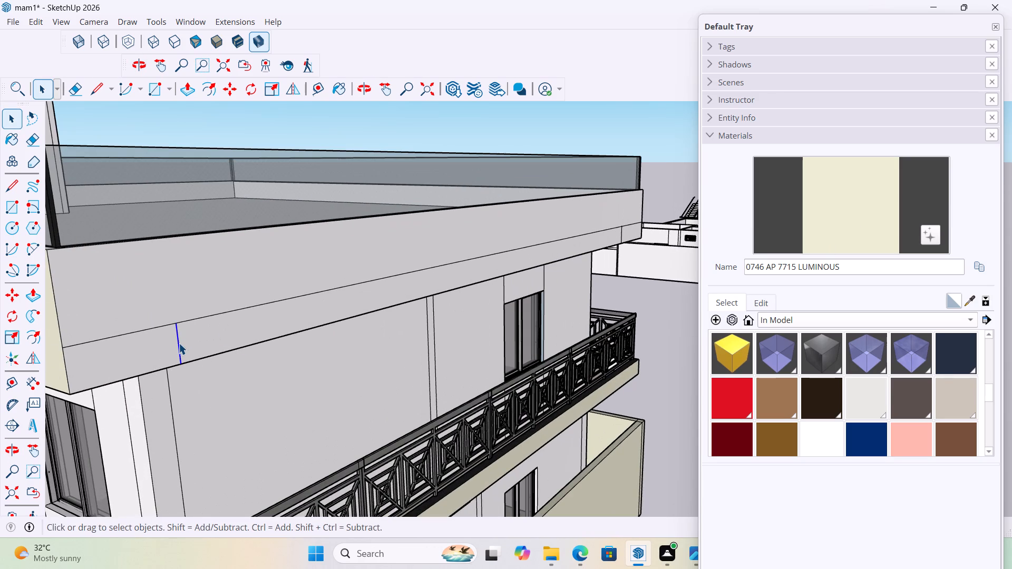
key("Delete")
left_click(170, 325)
key("Delete")
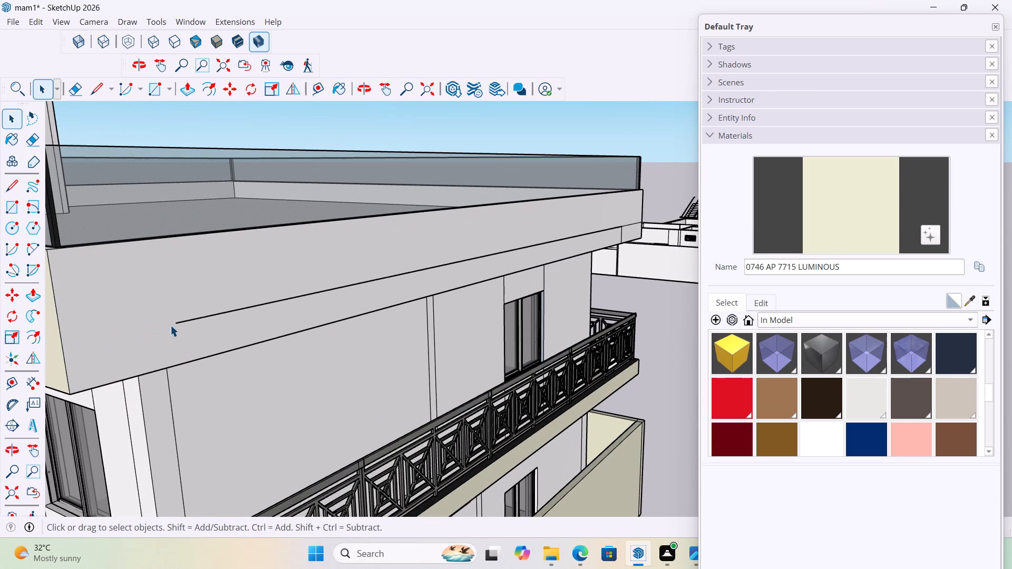
left_click(198, 318)
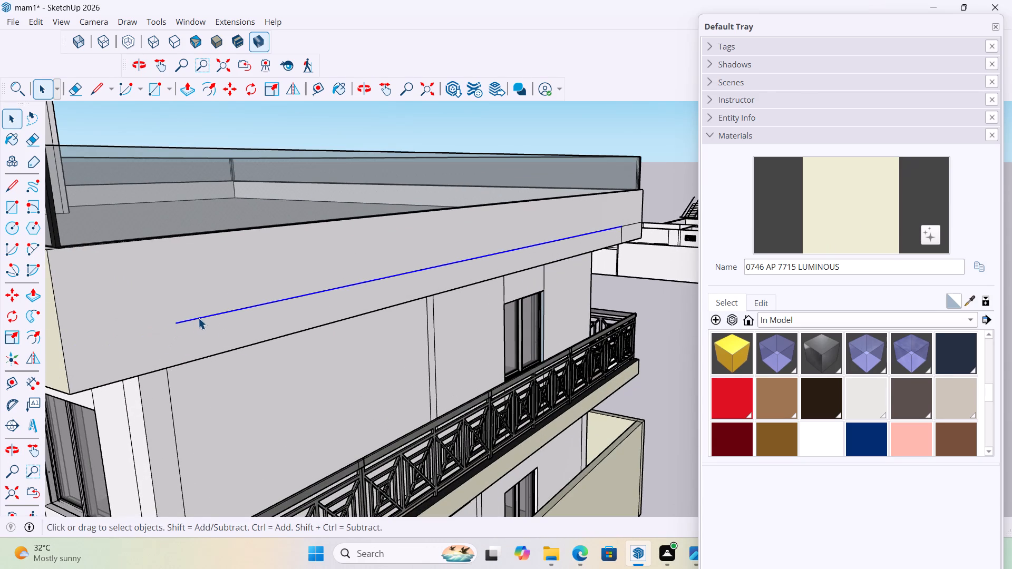
key("Delete")
Delete the short vertical edge and the horizontal edge outlining the small rectangle at the far end of the same roof band.
scroll(386, 375, "down", 3)
middle_click_drag(597, 277, 470, 292)
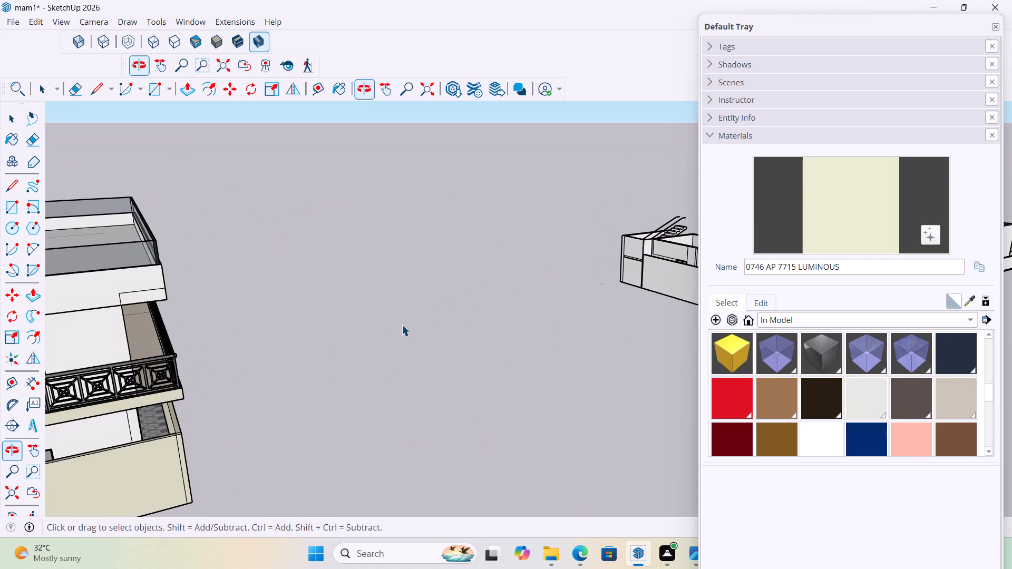
scroll(153, 293, "up", 10)
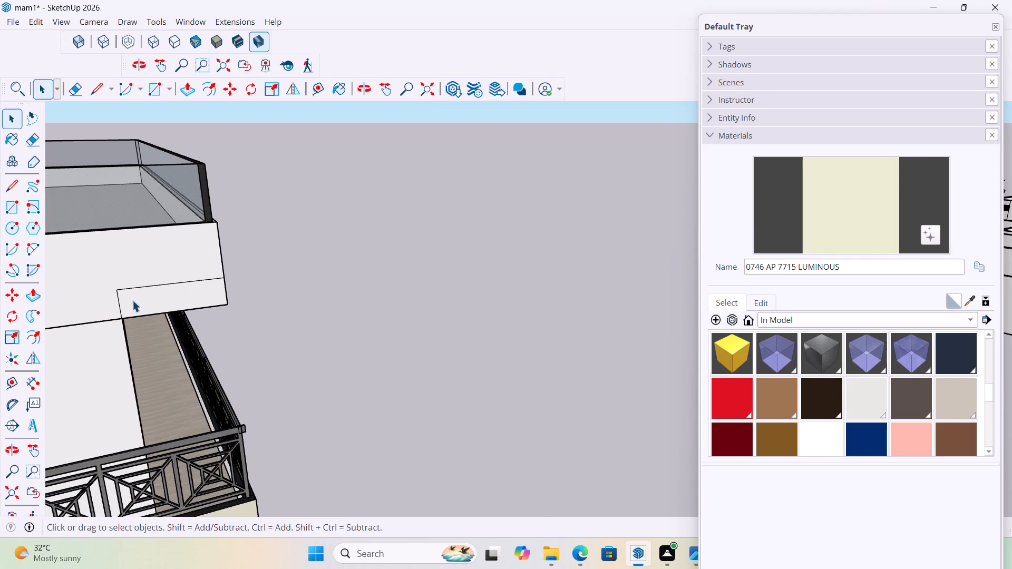
left_click(119, 305)
key("Delete")
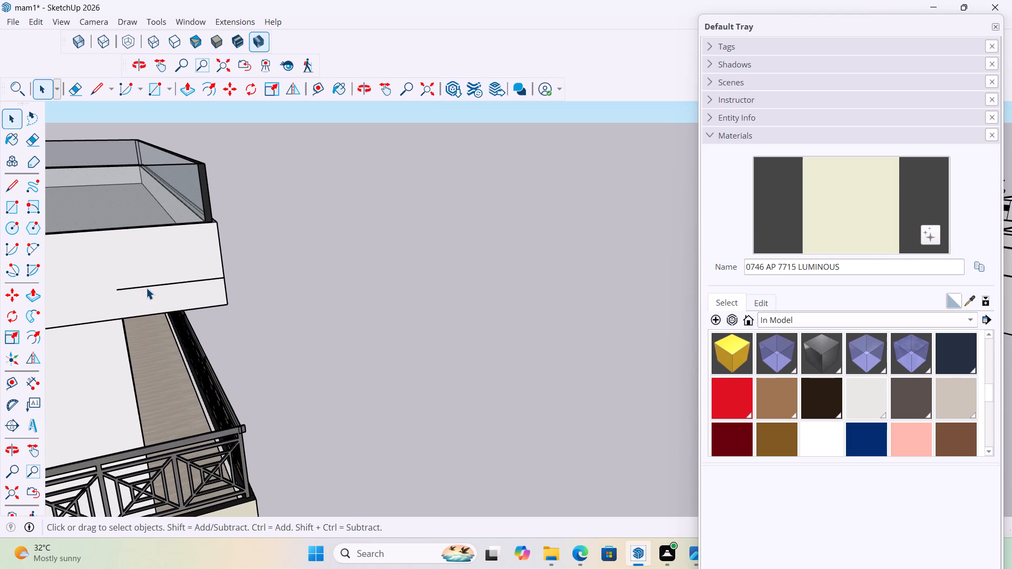
left_click(146, 288)
key("Delete")
Paint the cleaned white roof band with the cream 0746 AP 7715 LUMINOUS material.
left_click(832, 212)
scroll(996, 224, "down", 11)
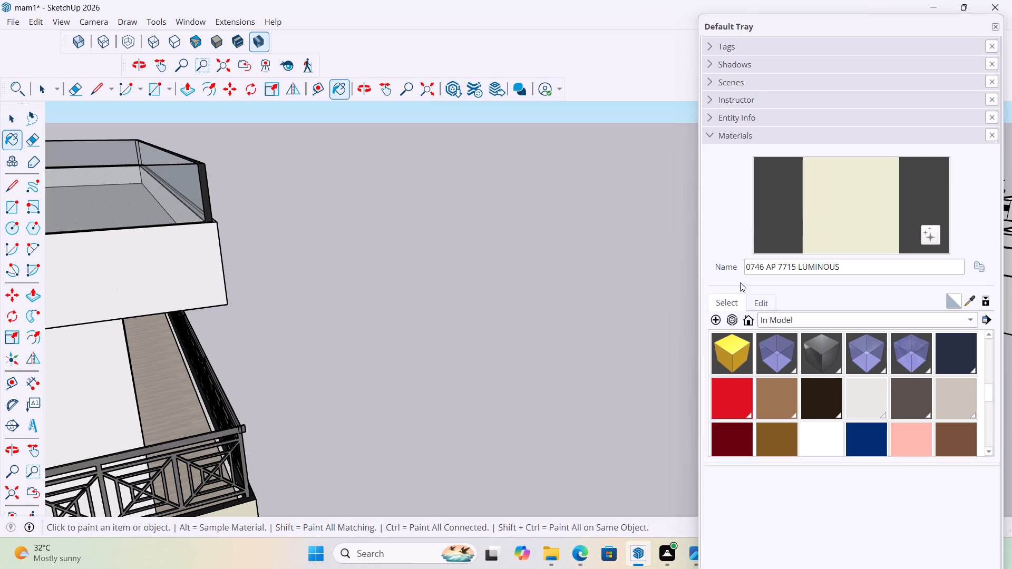
left_click(857, 215)
scroll(677, 180, "down", 8)
scroll(502, 221, "up", 11)
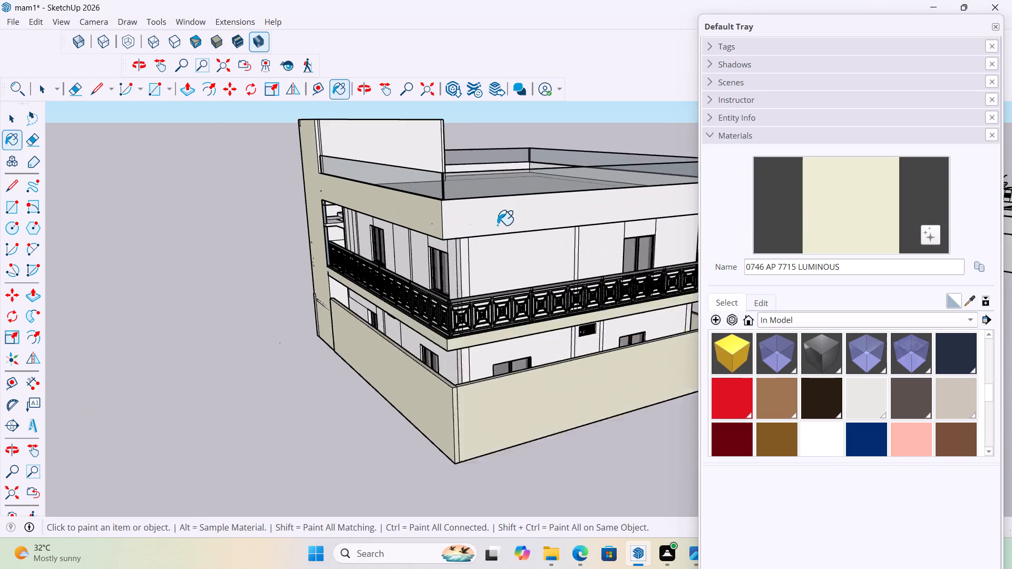
scroll(497, 225, "up", 1)
left_click(476, 213)
Sample the black granite Material10 from the strip beneath the balcony railing and paint the roof glass railing's ledge above the long balcony side with doors.
scroll(433, 289, "down", 11)
middle_click_drag(636, 299, 551, 333)
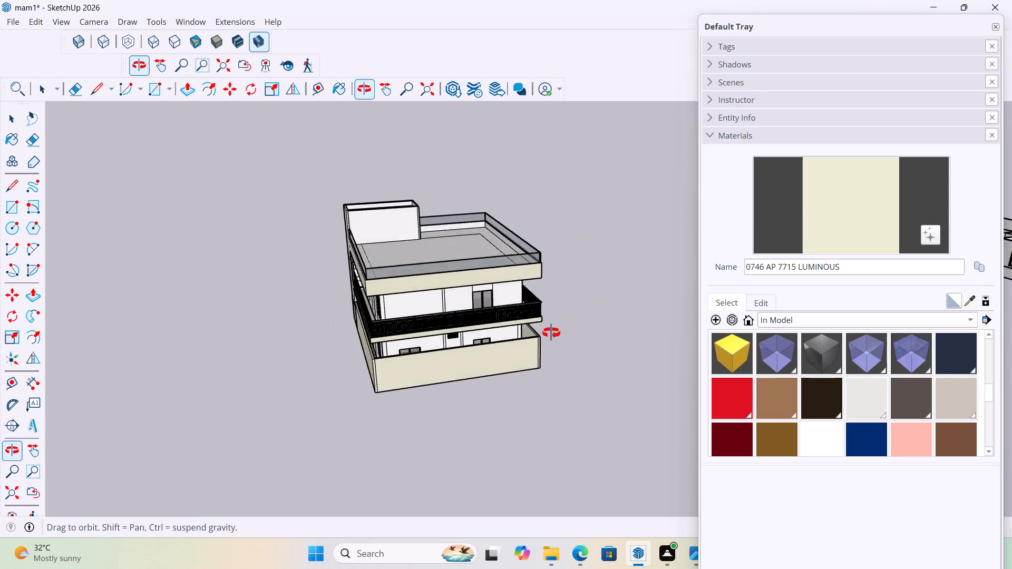
middle_click_drag(551, 333, 254, 381)
scroll(384, 442, "down", 4)
scroll(462, 331, "up", 4)
middle_click_drag(522, 267, 454, 258)
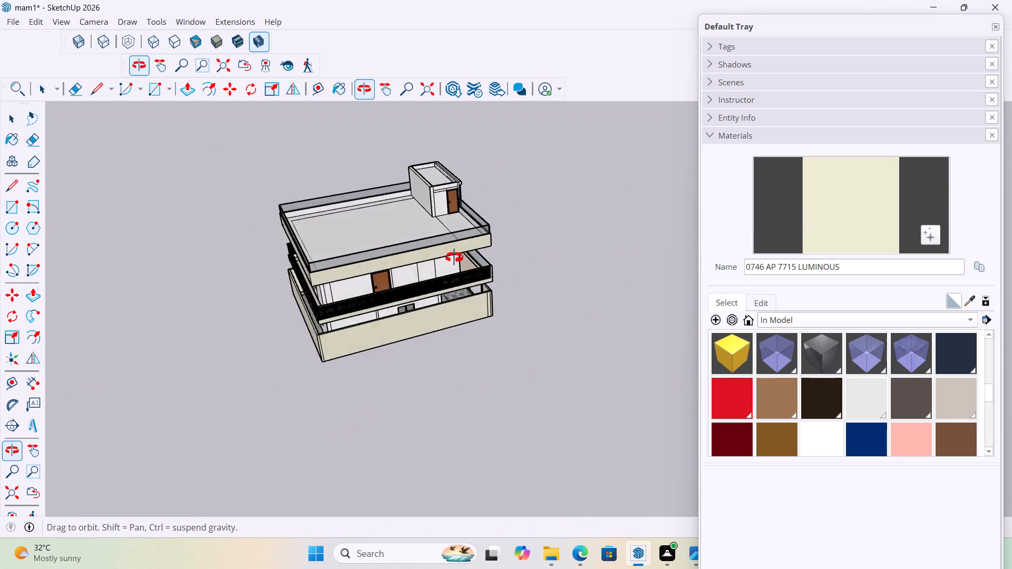
middle_click_drag(454, 258, 223, 231)
scroll(569, 213, "up", 12)
scroll(480, 261, "down", 6)
key("space")
scroll(494, 303, "up", 6)
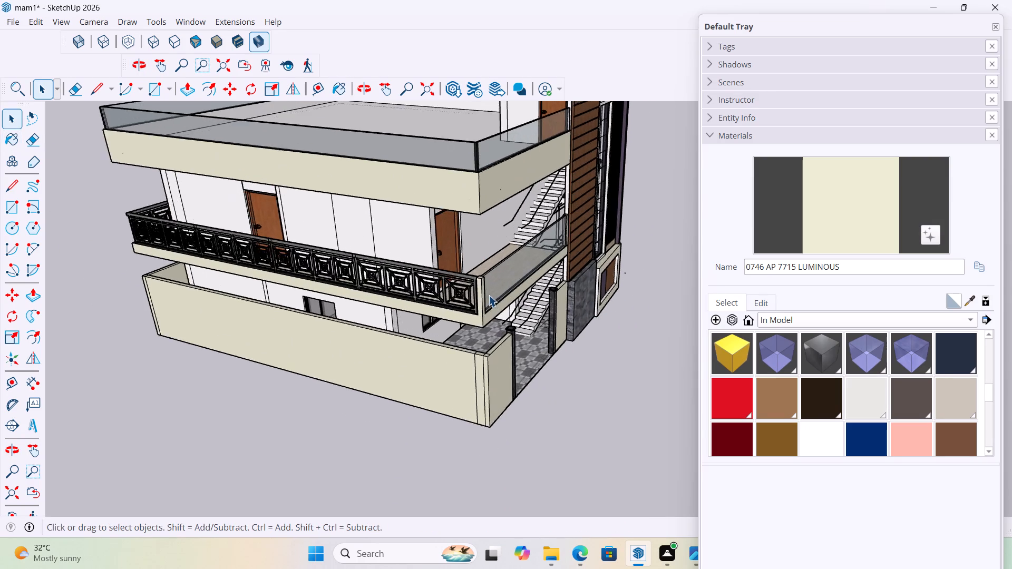
scroll(489, 295, "up", 2)
scroll(492, 310, "down", 4)
scroll(483, 203, "up", 3)
middle_click_drag(474, 161, 515, 188)
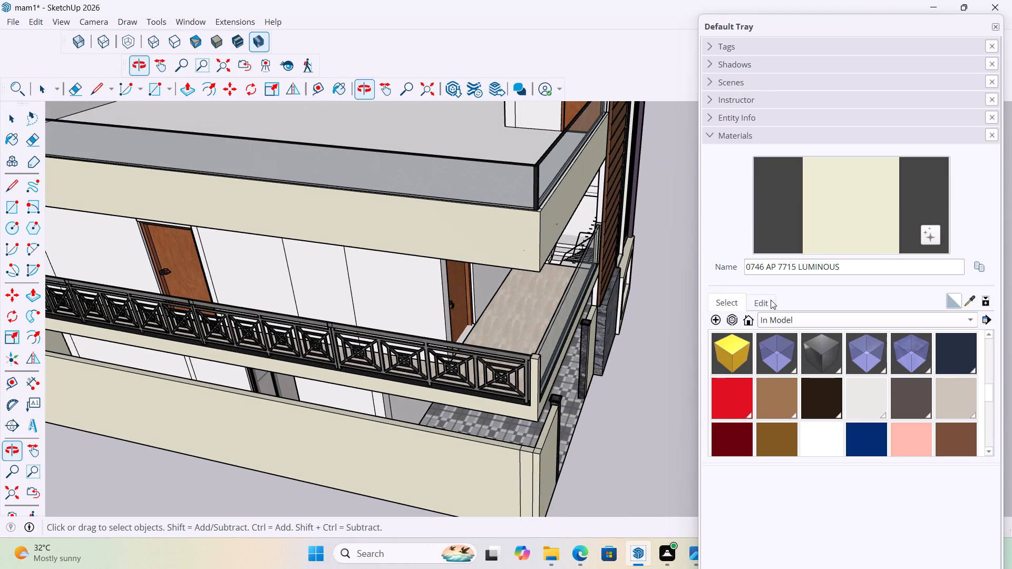
scroll(439, 369, "up", 7)
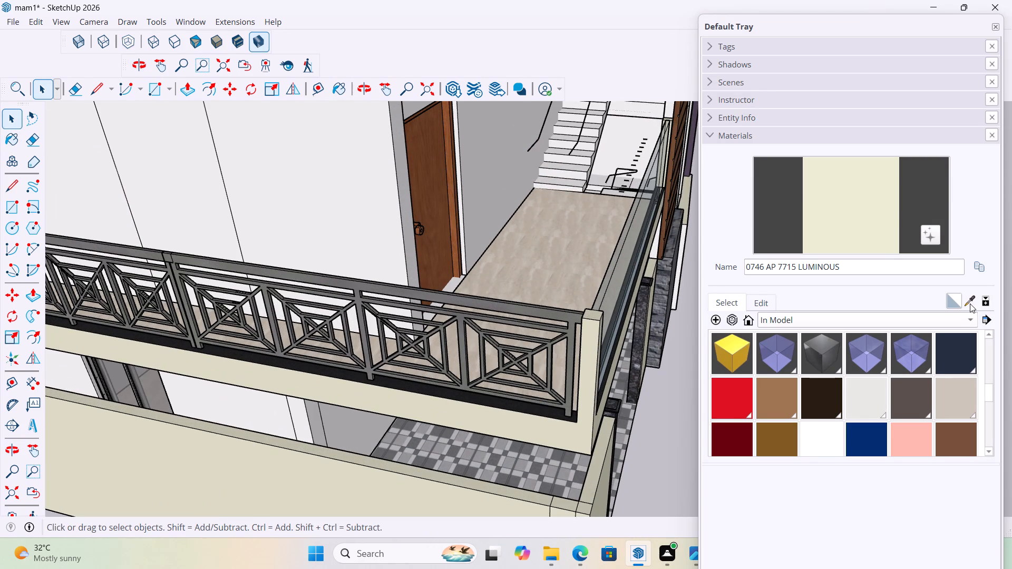
left_click(970, 303)
scroll(527, 401, "up", 5)
left_click(533, 410)
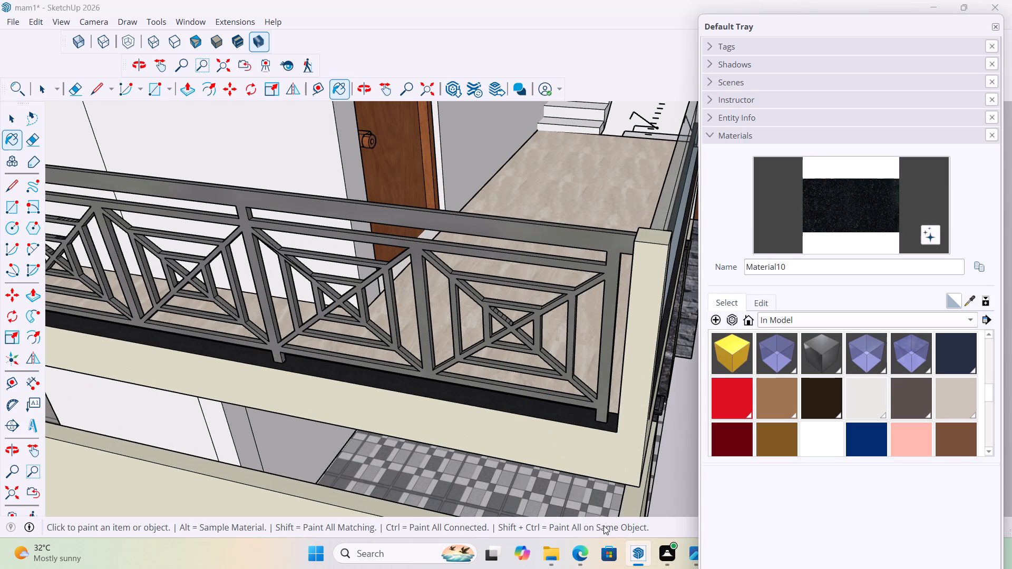
scroll(602, 525, "down", 4)
scroll(621, 370, "down", 17)
scroll(568, 290, "up", 7)
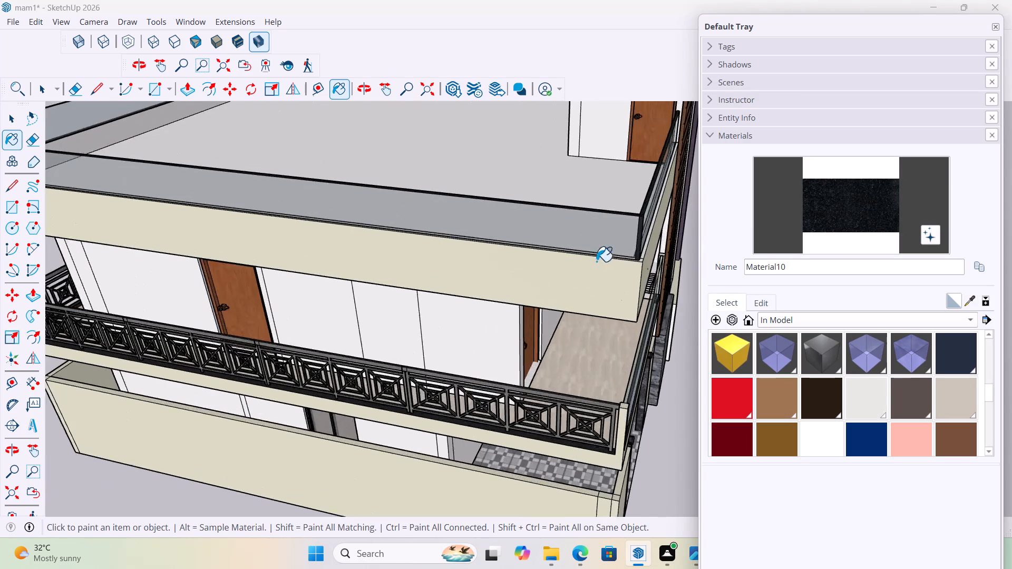
scroll(596, 261, "up", 17)
left_click(607, 266)
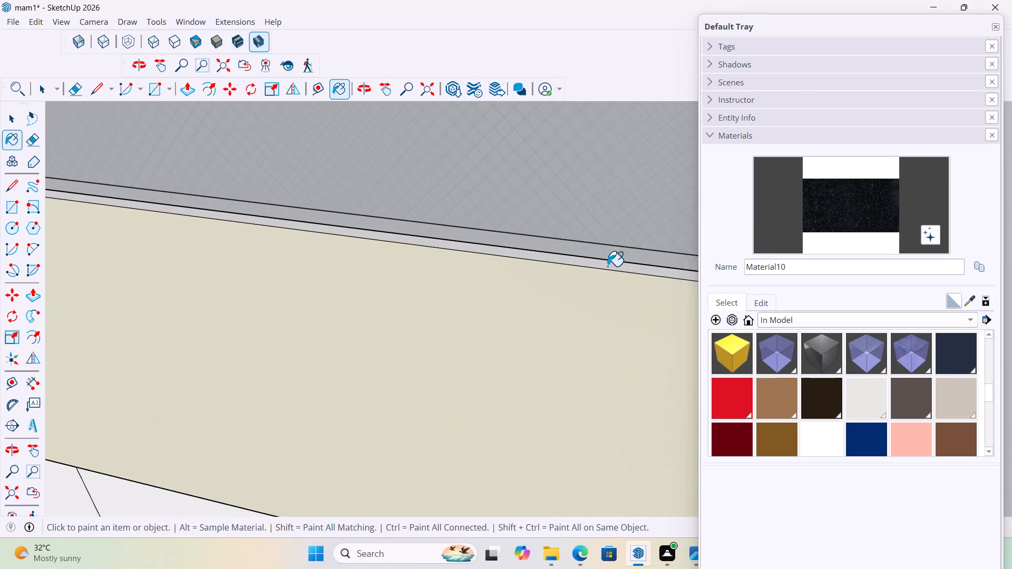
Paint the ledge beneath the roof glass railing on the remaining three sides with the black granite Material10.
scroll(524, 313, "down", 15)
scroll(564, 314, "up", 12)
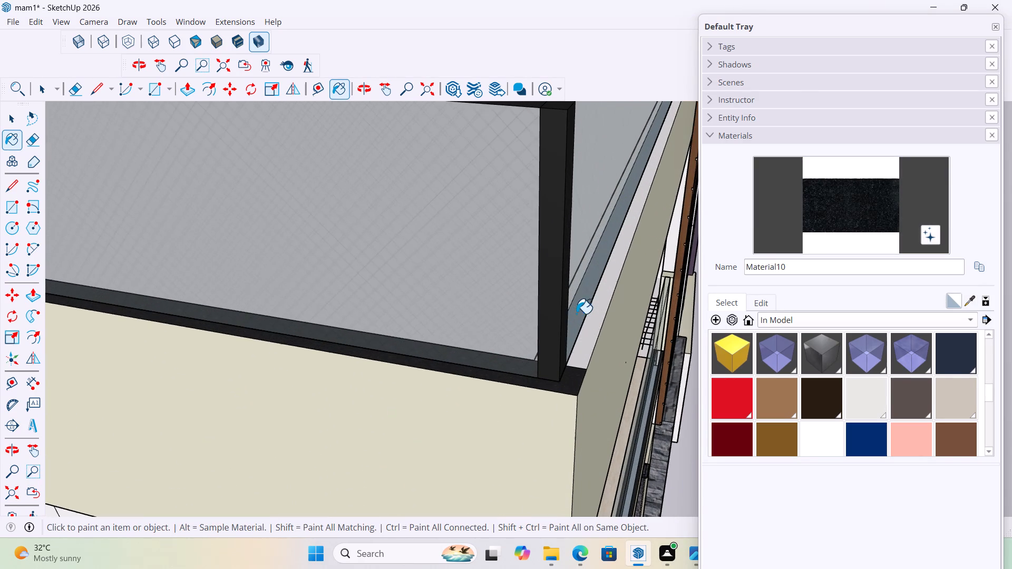
left_click(593, 337)
scroll(591, 342, "down", 15)
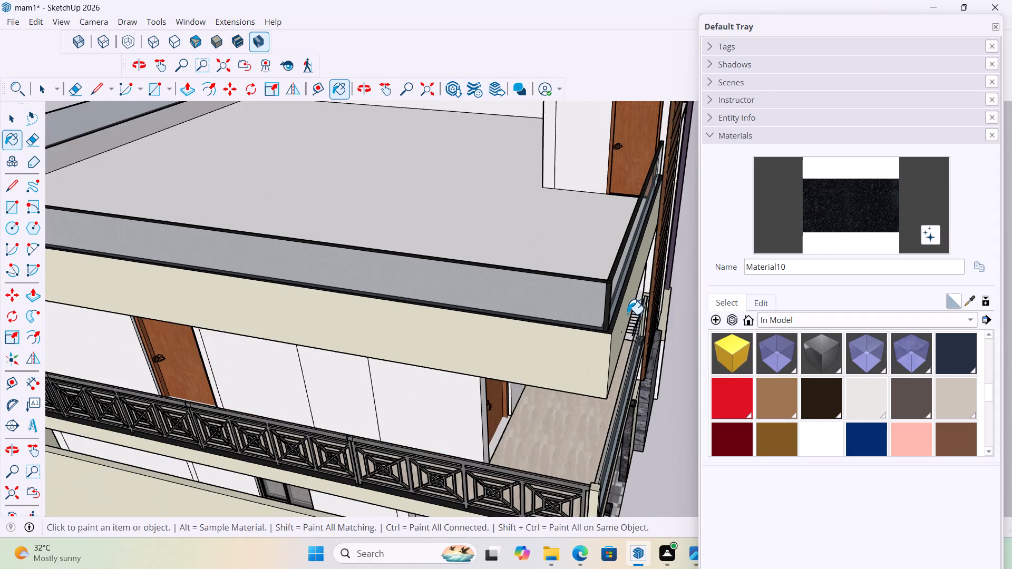
scroll(627, 314, "down", 8)
middle_click_drag(484, 293, 737, 276)
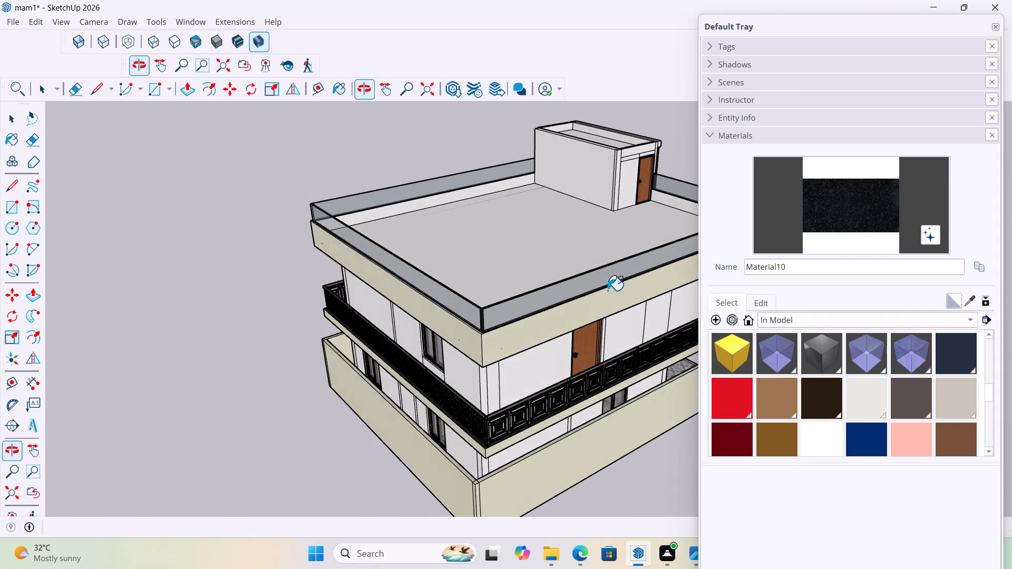
scroll(487, 301, "up", 20)
scroll(487, 301, "up", 6)
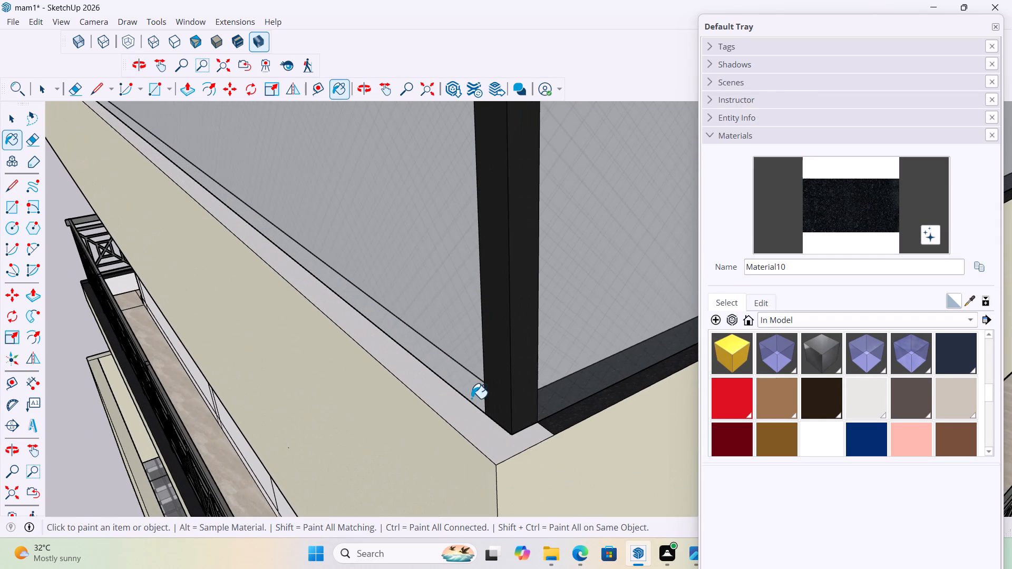
scroll(471, 398, "up", 1)
left_click(488, 443)
scroll(483, 461, "down", 11)
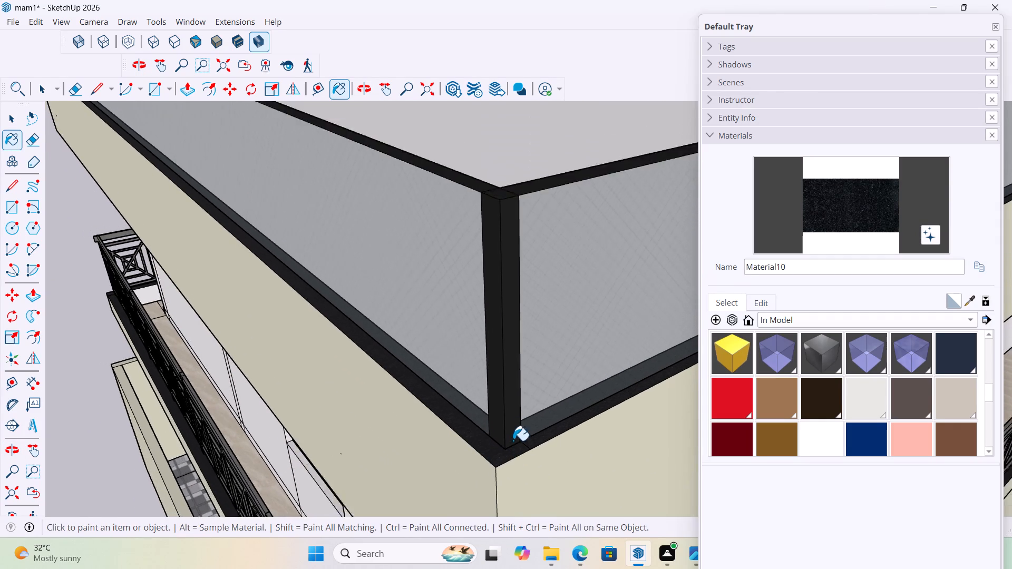
scroll(513, 440, "down", 14)
middle_click_drag(334, 292, 679, 311)
scroll(367, 291, "down", 1)
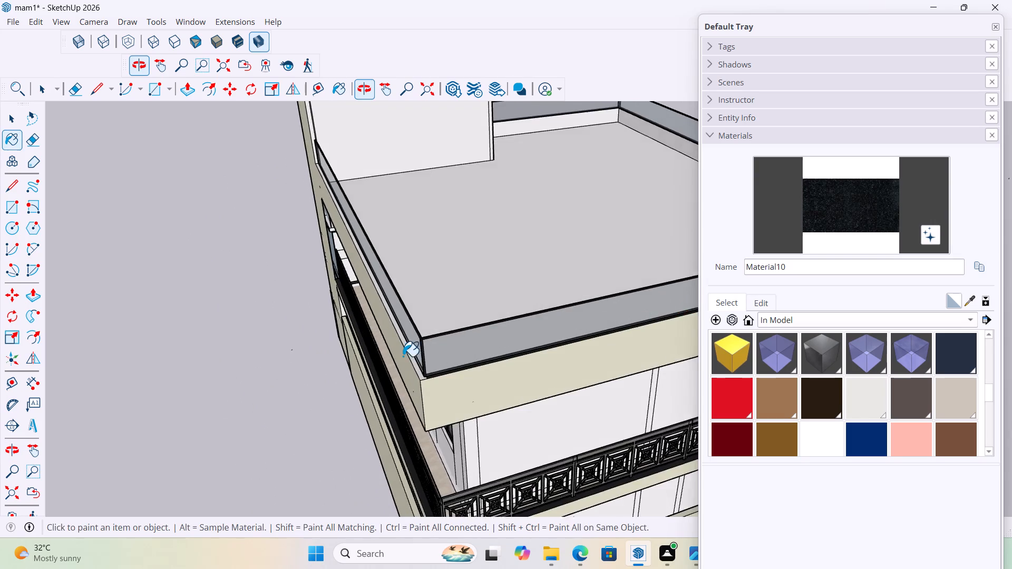
scroll(403, 356, "up", 14)
left_click(444, 392)
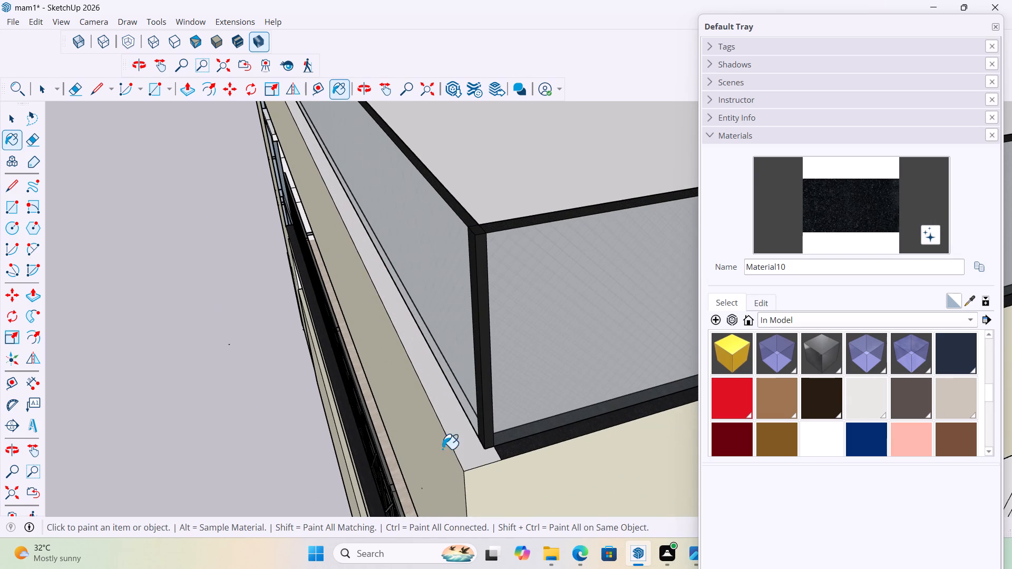
Examine the house exterior from the tall side wall and roof around to the front facade, stair window and balconies.
scroll(442, 449, "down", 20)
scroll(442, 449, "down", 3)
middle_click_drag(465, 249, 747, 229)
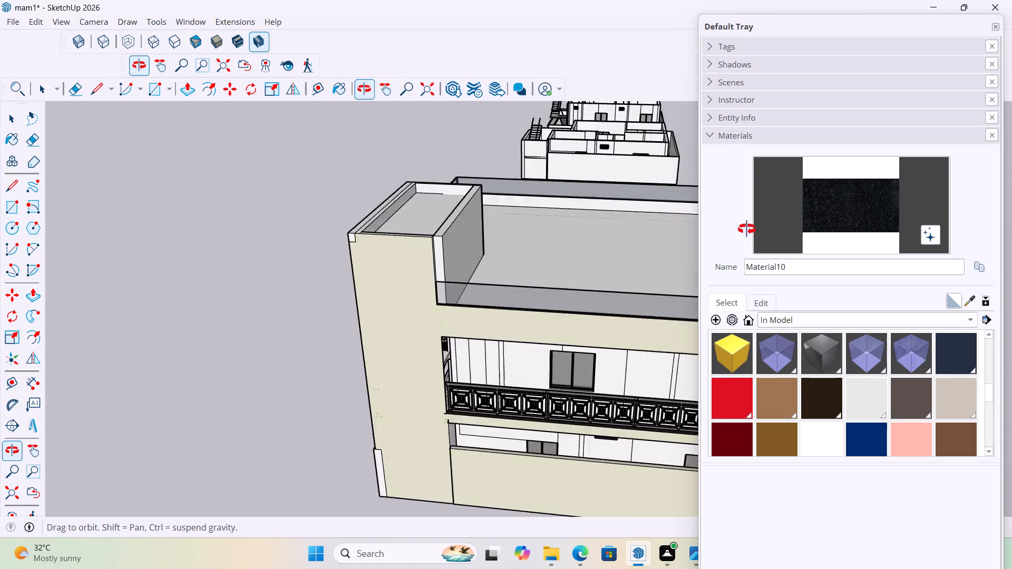
middle_click_drag(747, 229, 757, 228)
scroll(472, 279, "up", 12)
scroll(463, 281, "down", 9)
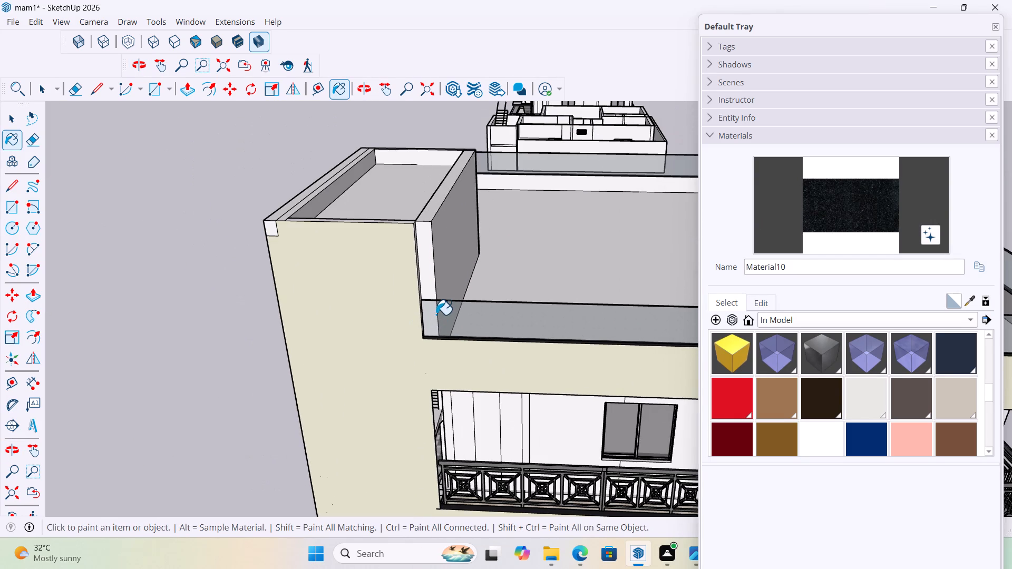
key("space")
scroll(448, 262, "up", 3)
scroll(454, 244, "down", 11)
scroll(402, 246, "down", 8)
middle_click_drag(461, 248, 663, 367)
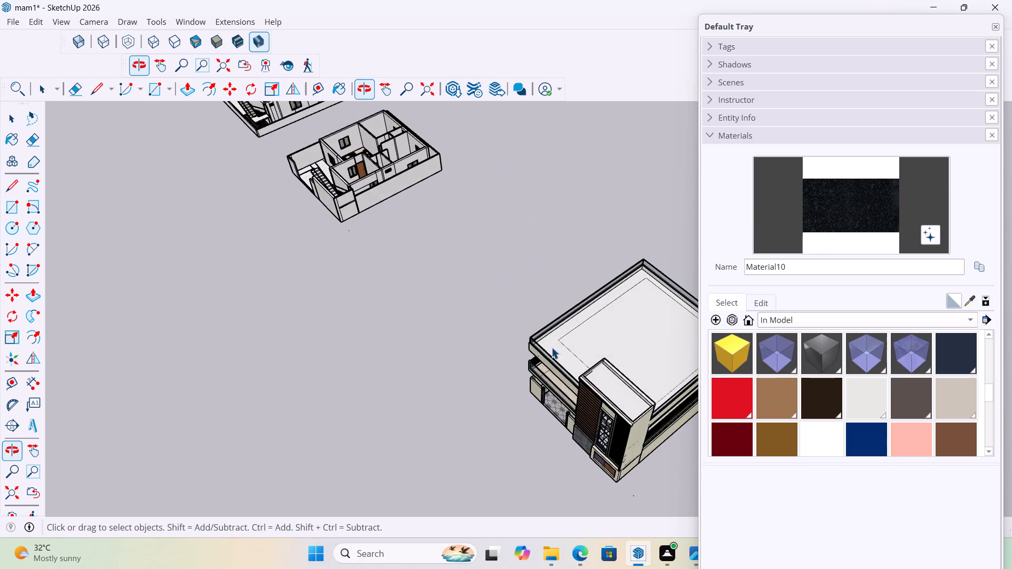
scroll(551, 347, "up", 6)
scroll(355, 305, "down", 10)
middle_click_drag(283, 396, 455, 284)
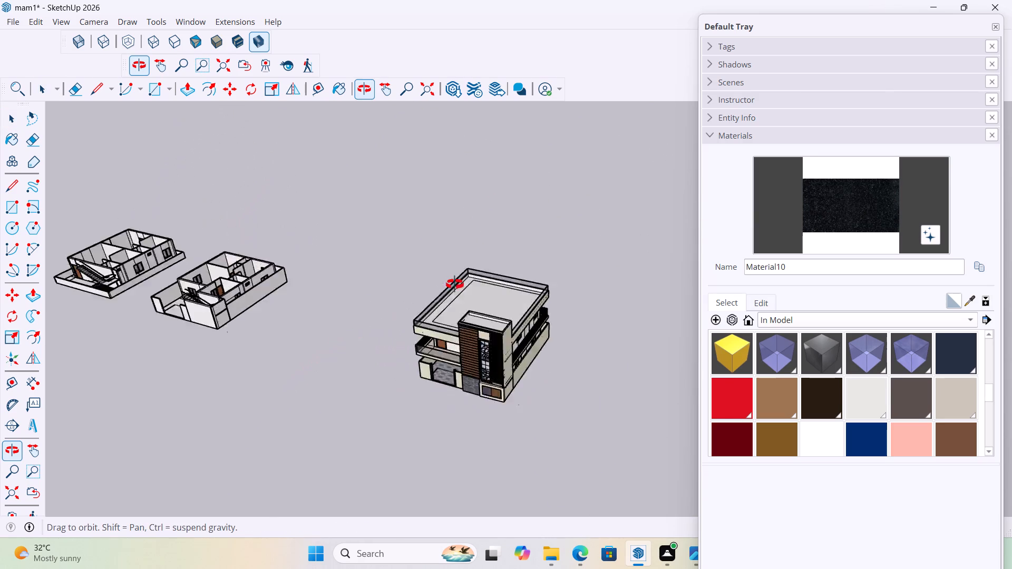
middle_click_drag(455, 284, 490, 247)
scroll(517, 276, "up", 8)
scroll(329, 277, "down", 6)
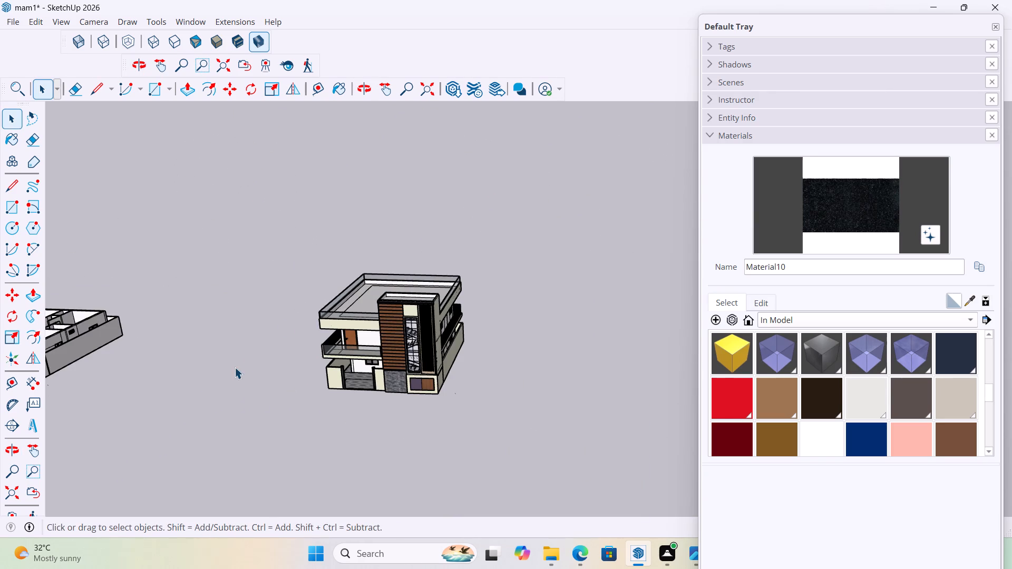
scroll(350, 316, "up", 13)
middle_click_drag(395, 296, 423, 253)
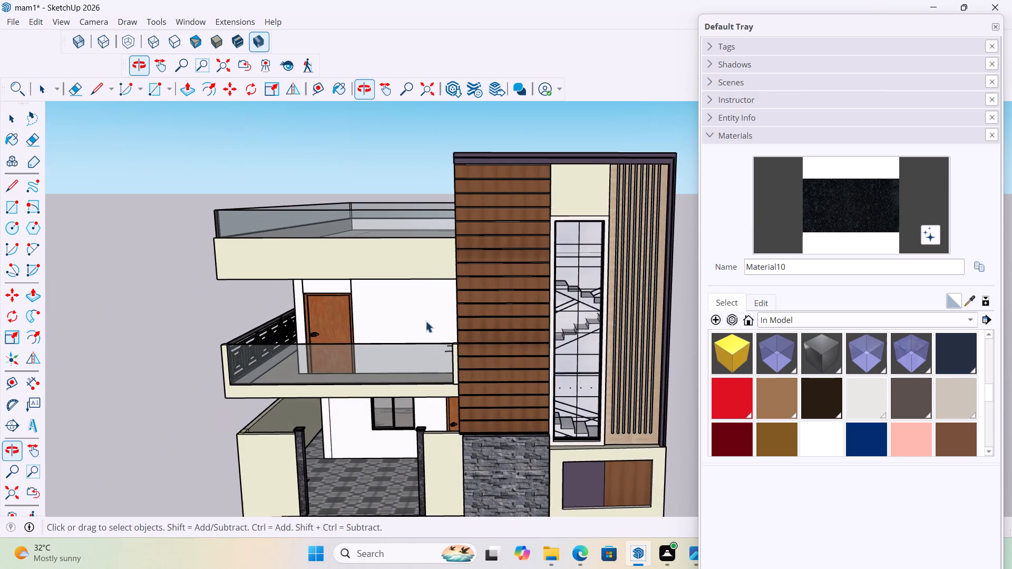
scroll(439, 361, "up", 8)
scroll(440, 248, "down", 5)
scroll(372, 303, "down", 5)
scroll(507, 242, "up", 2)
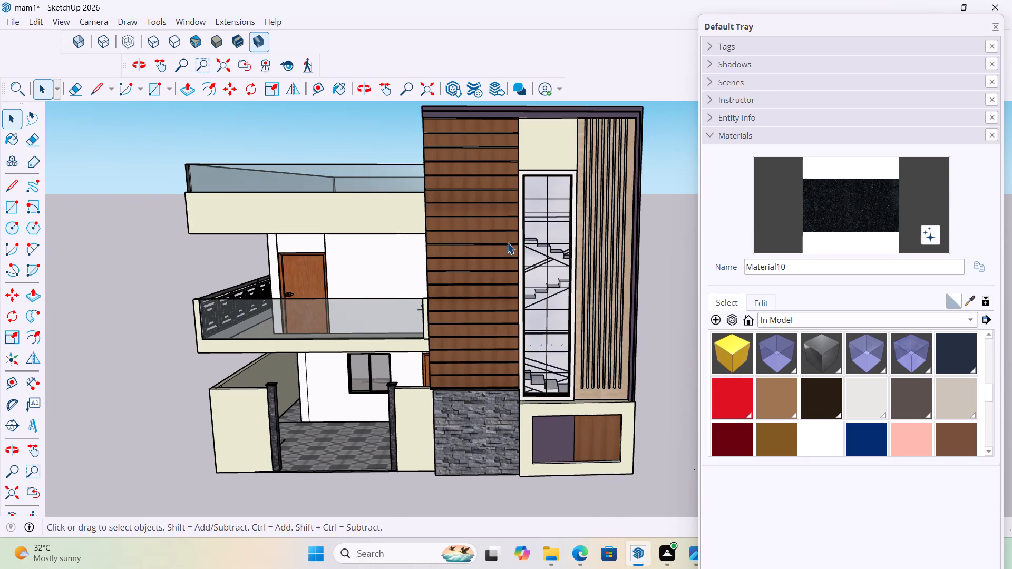
scroll(507, 242, "up", 10)
middle_click_drag(545, 120, 457, 228)
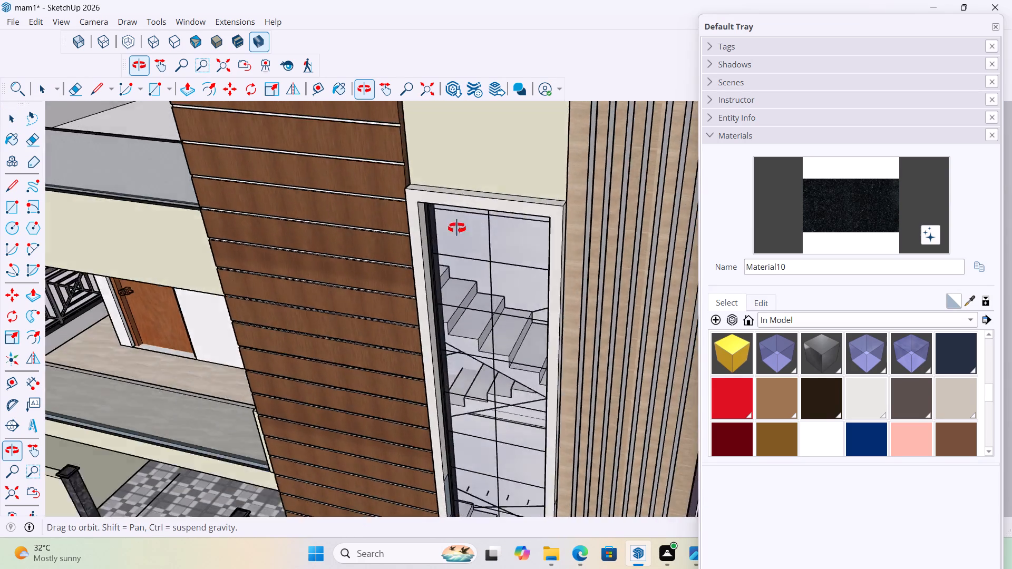
middle_click_drag(457, 228, 408, 273)
scroll(464, 194, "down", 5)
middle_click_drag(456, 245, 490, 217)
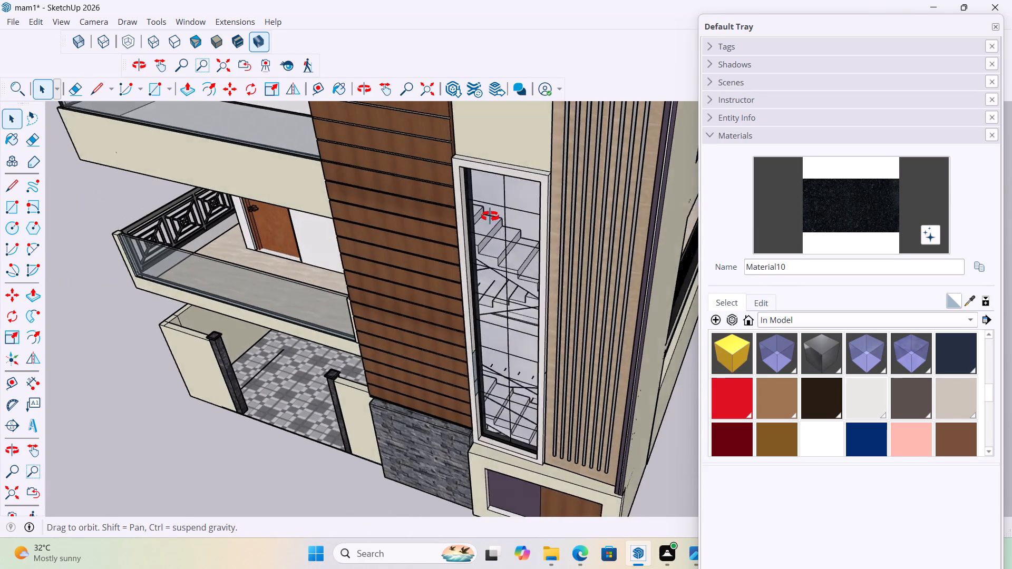
middle_click_drag(490, 217, 508, 212)
scroll(408, 268, "down", 9)
middle_click_drag(445, 263, 549, 207)
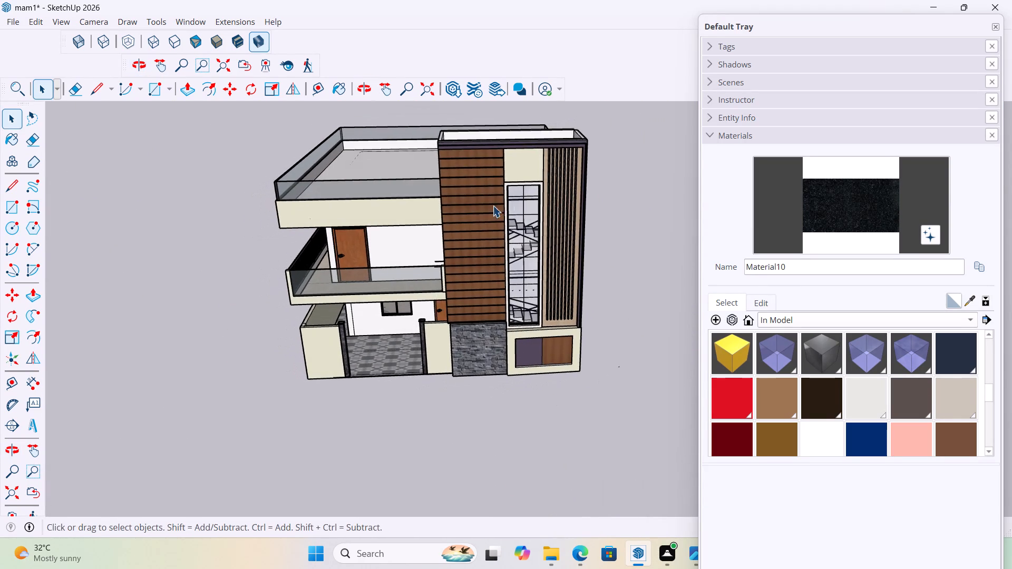
scroll(367, 253, "up", 3)
middle_click_drag(391, 220, 477, 181)
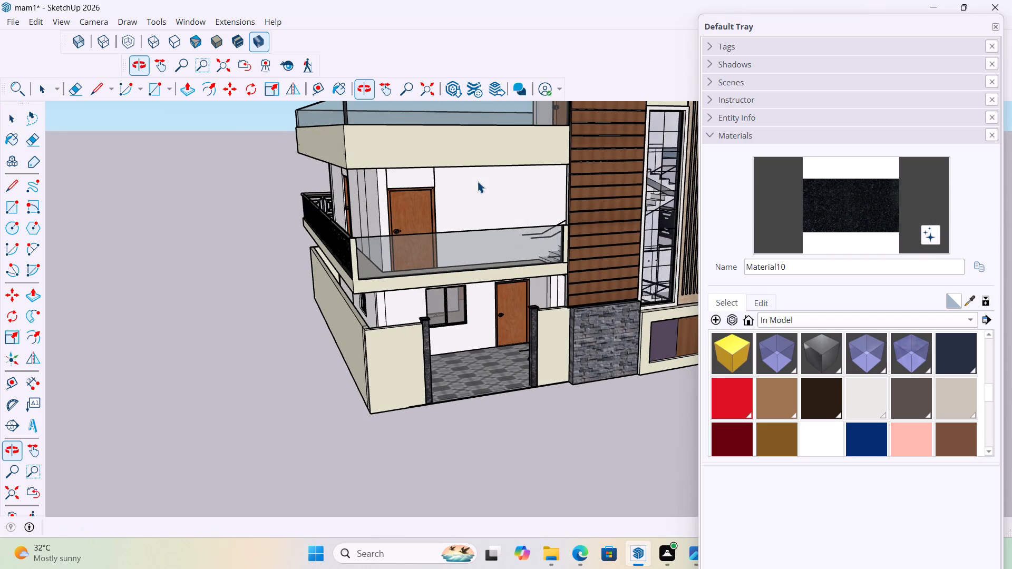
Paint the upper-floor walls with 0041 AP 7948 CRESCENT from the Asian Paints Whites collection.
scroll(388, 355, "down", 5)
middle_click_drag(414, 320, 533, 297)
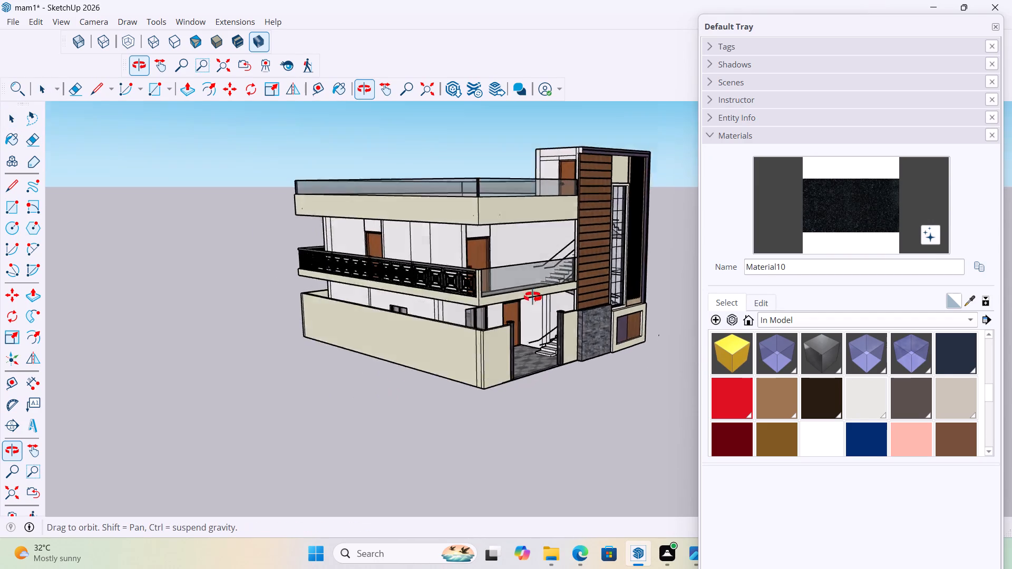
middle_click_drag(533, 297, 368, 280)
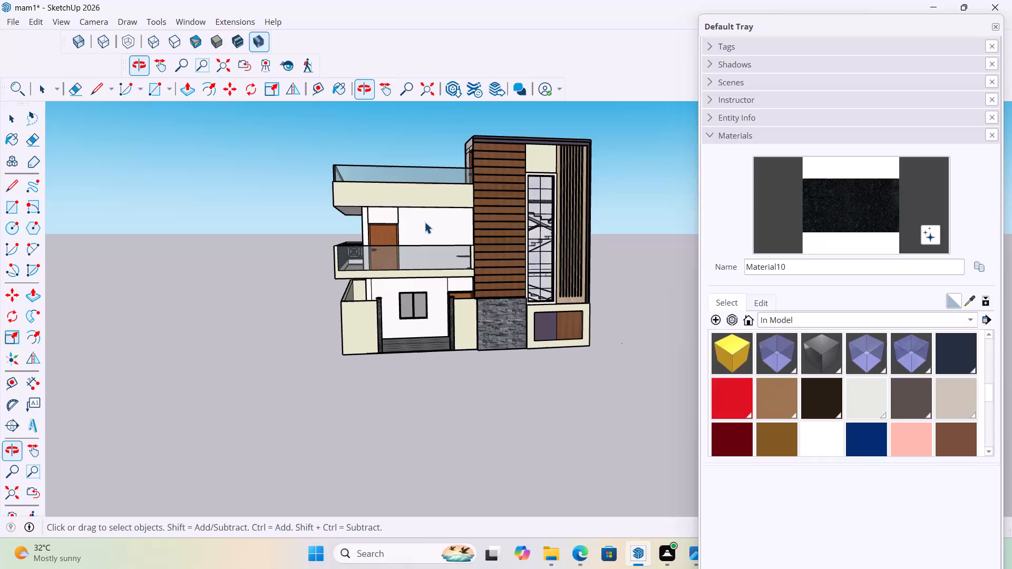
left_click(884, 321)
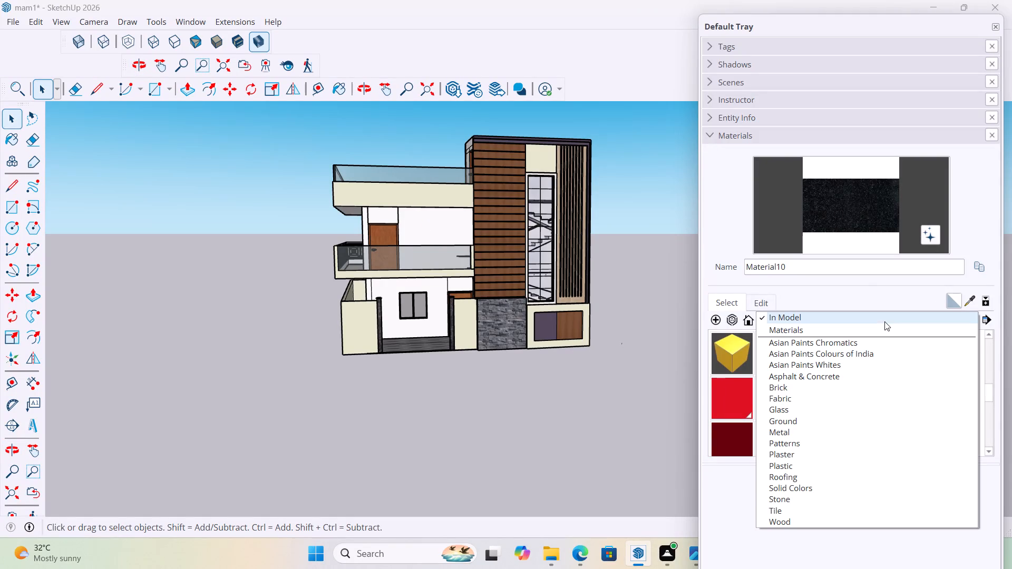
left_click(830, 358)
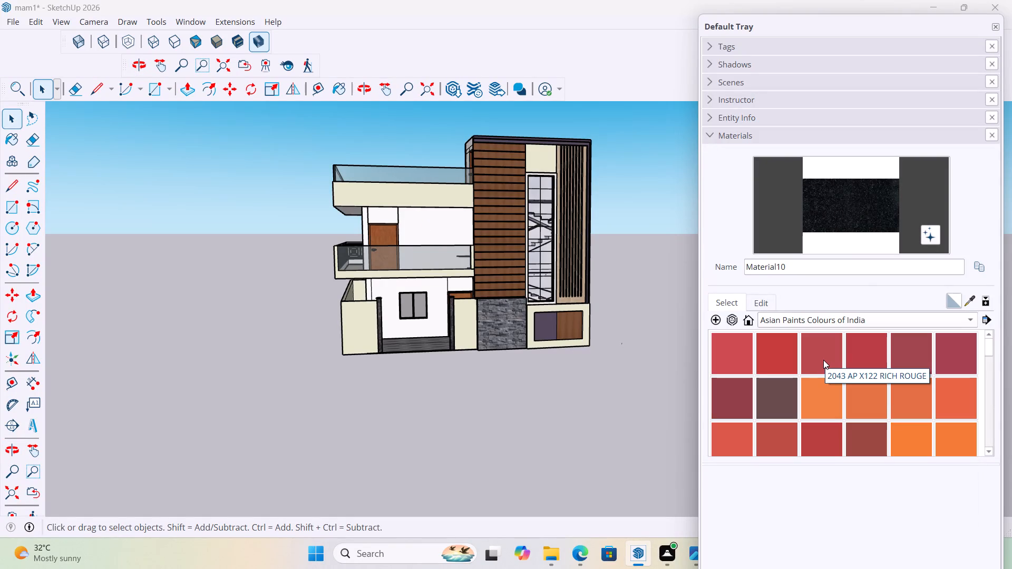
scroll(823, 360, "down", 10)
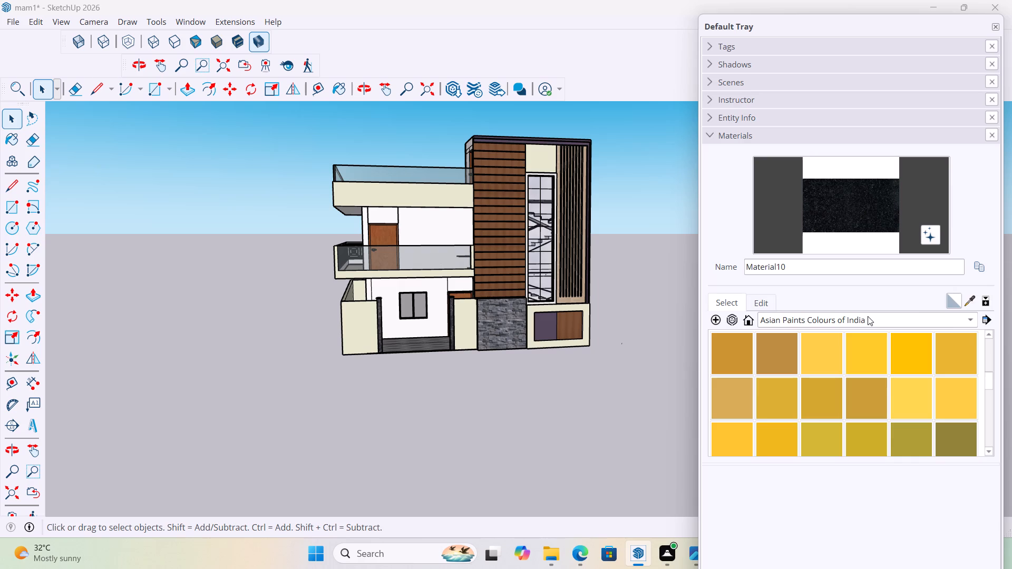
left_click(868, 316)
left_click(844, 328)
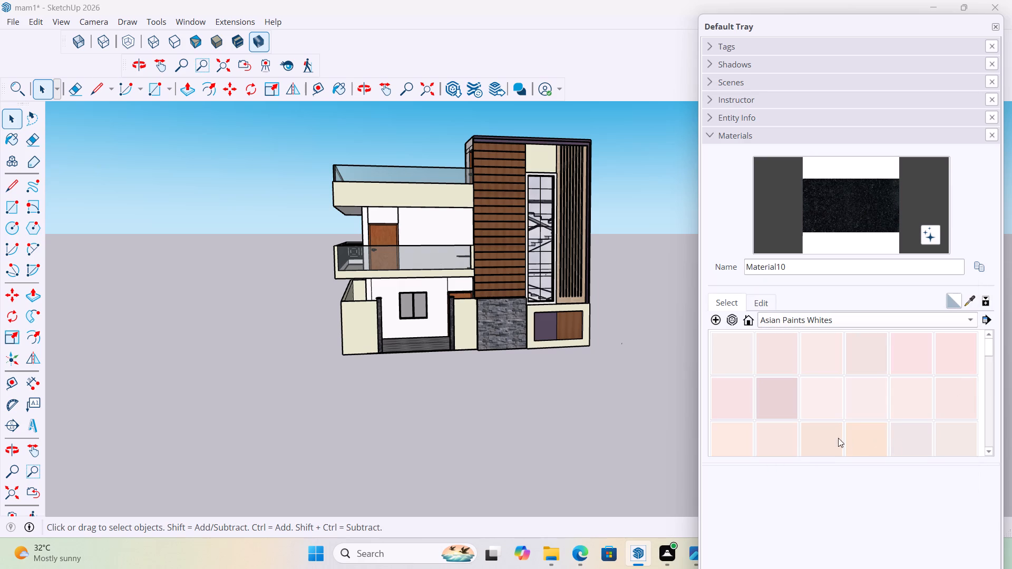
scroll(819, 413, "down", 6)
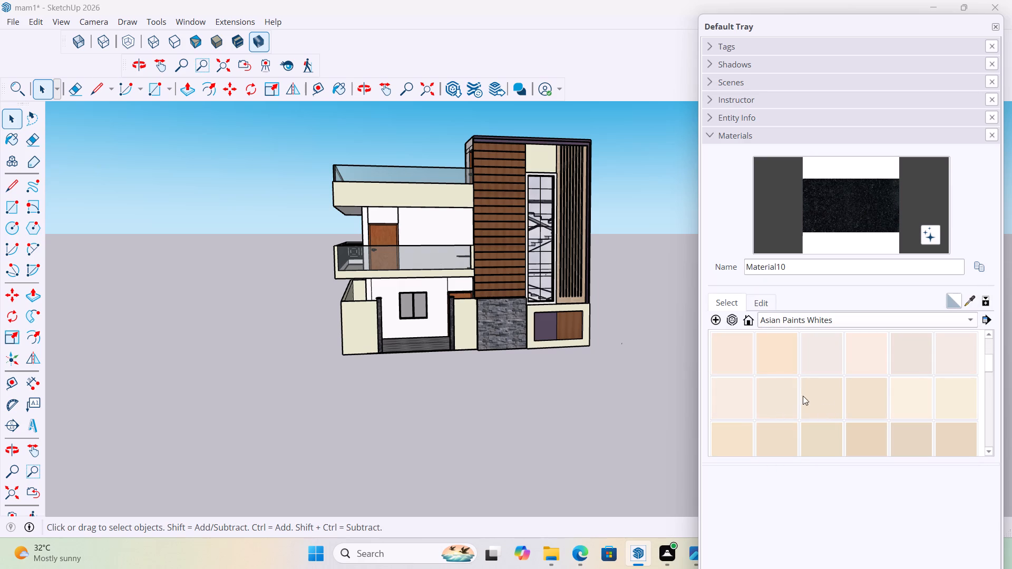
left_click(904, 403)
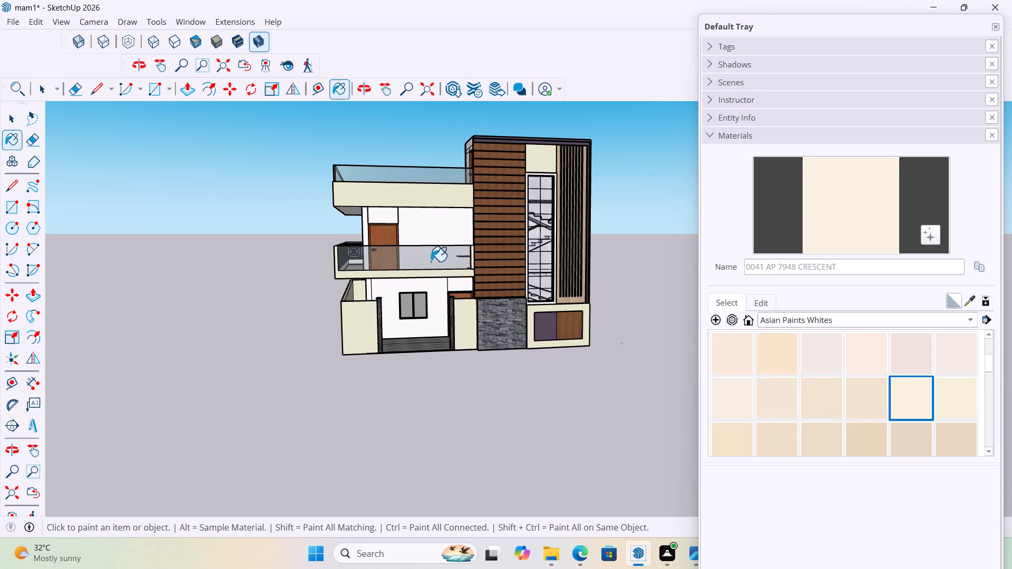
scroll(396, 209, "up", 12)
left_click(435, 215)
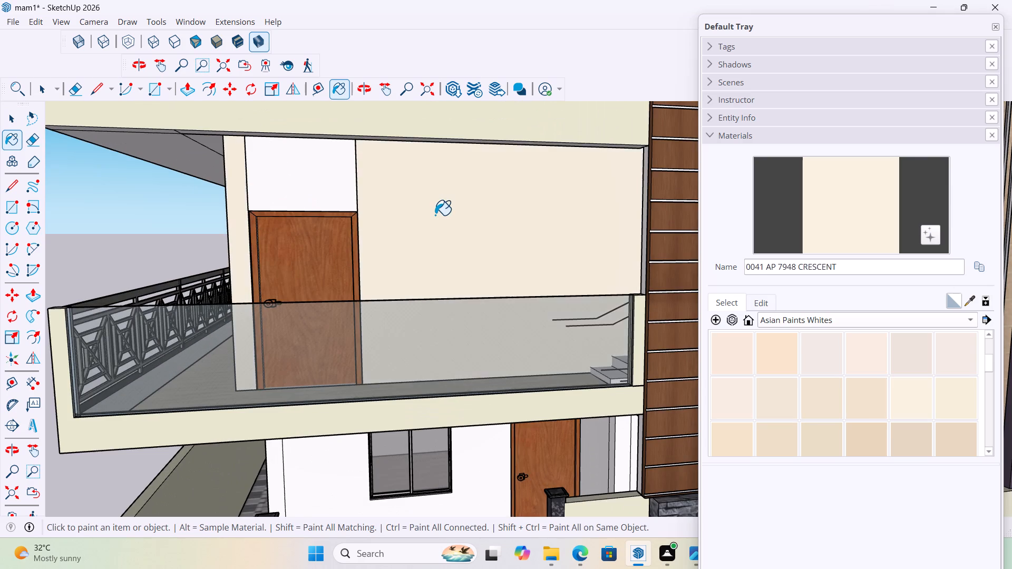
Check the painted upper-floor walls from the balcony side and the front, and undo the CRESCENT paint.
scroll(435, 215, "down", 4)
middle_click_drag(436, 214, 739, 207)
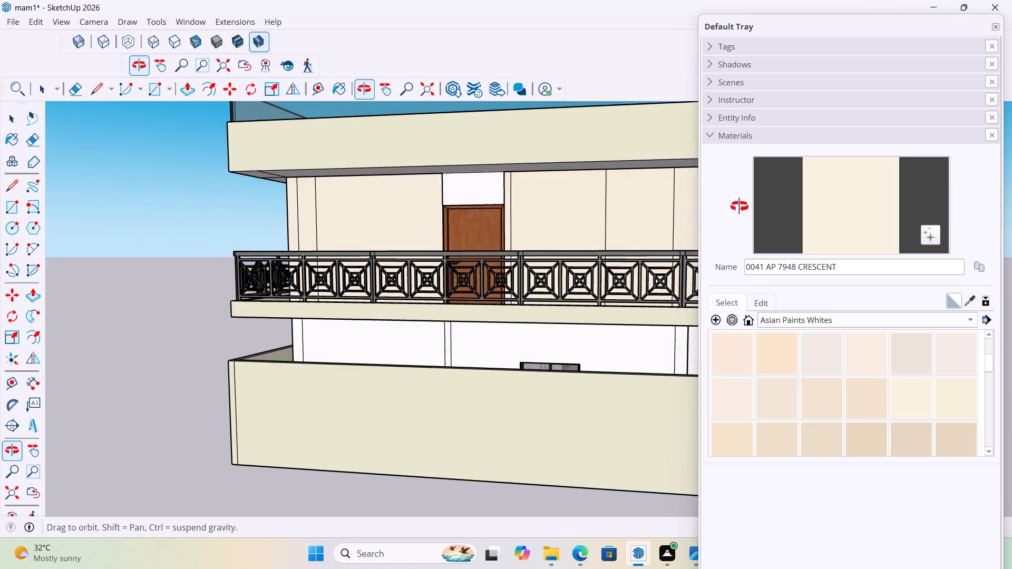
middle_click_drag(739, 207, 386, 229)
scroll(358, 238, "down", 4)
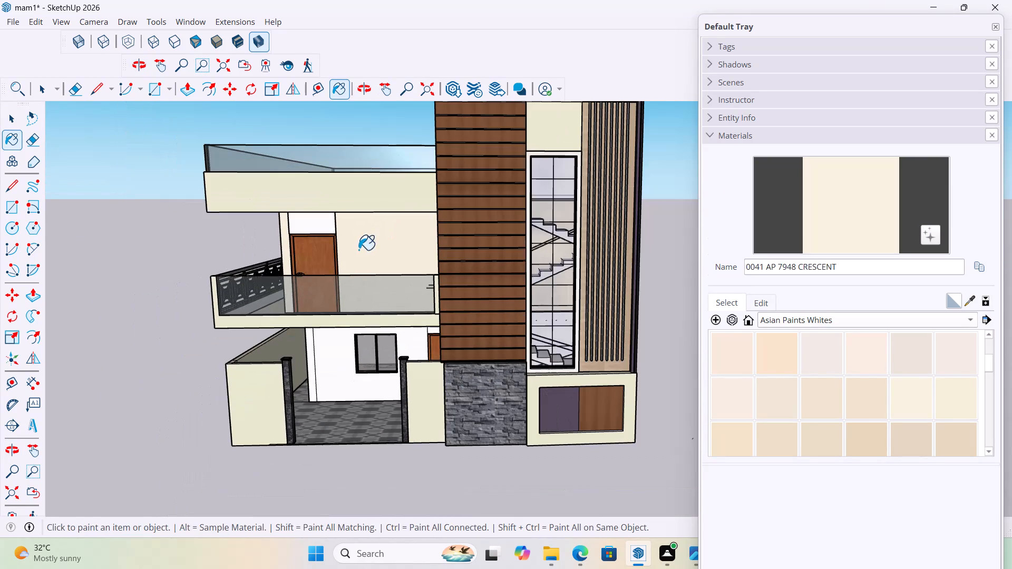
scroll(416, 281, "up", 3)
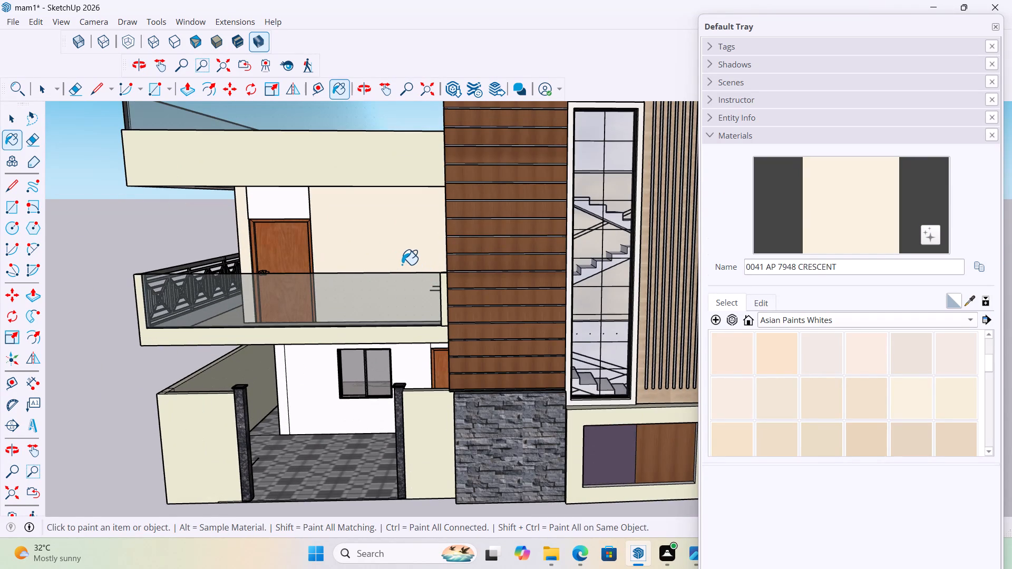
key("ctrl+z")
Open the upper-floor wall group and paint its front wall face with 0057 AP L150 PRESSED LINEN.
scroll(375, 233, "up", 3)
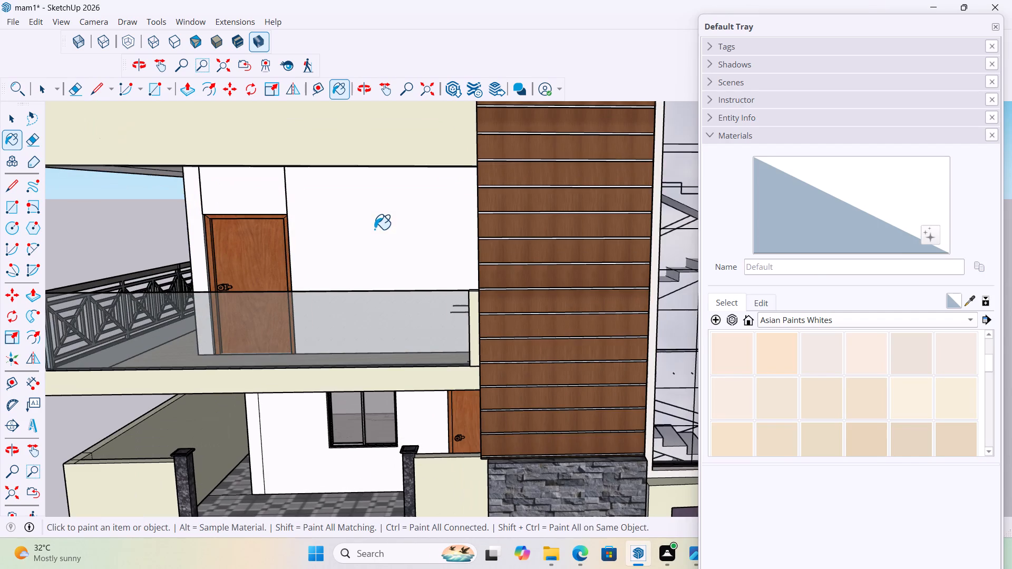
key("space")
double_click(374, 229)
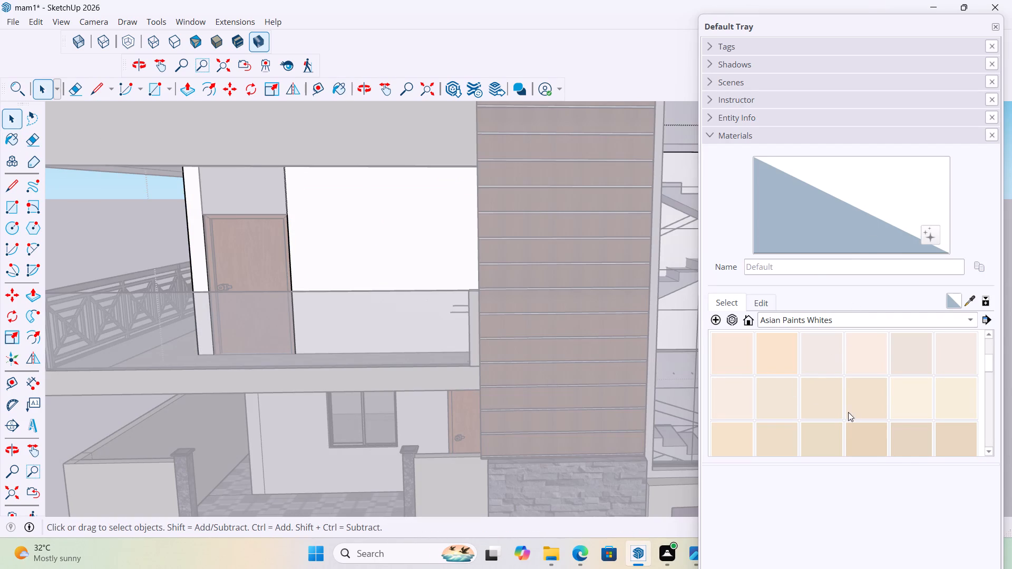
scroll(823, 423, "down", 2)
left_click(836, 436)
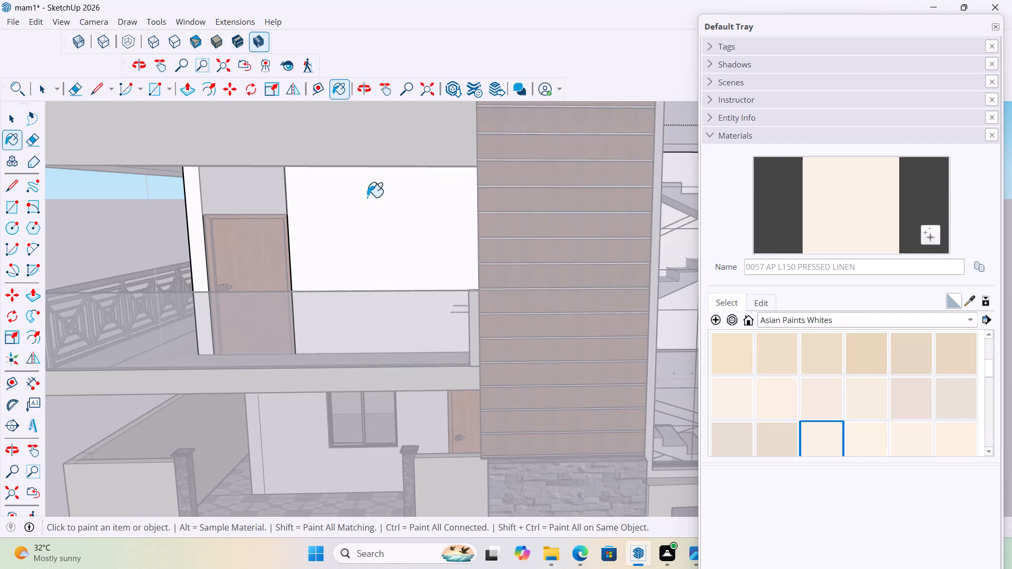
left_click(358, 221)
Paint the corner strip and the adjoining wall faces along the railing balcony with 0057 AP L150 PRESSED LINEN, and leave the wall group.
middle_click_drag(358, 221, 441, 222)
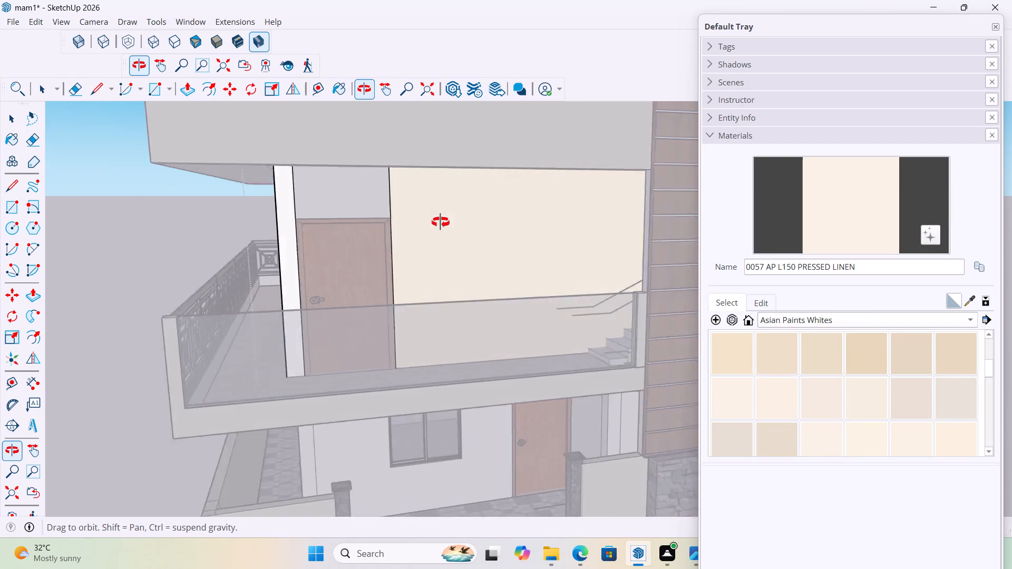
middle_click_drag(441, 222, 531, 236)
scroll(491, 270, "up", 6)
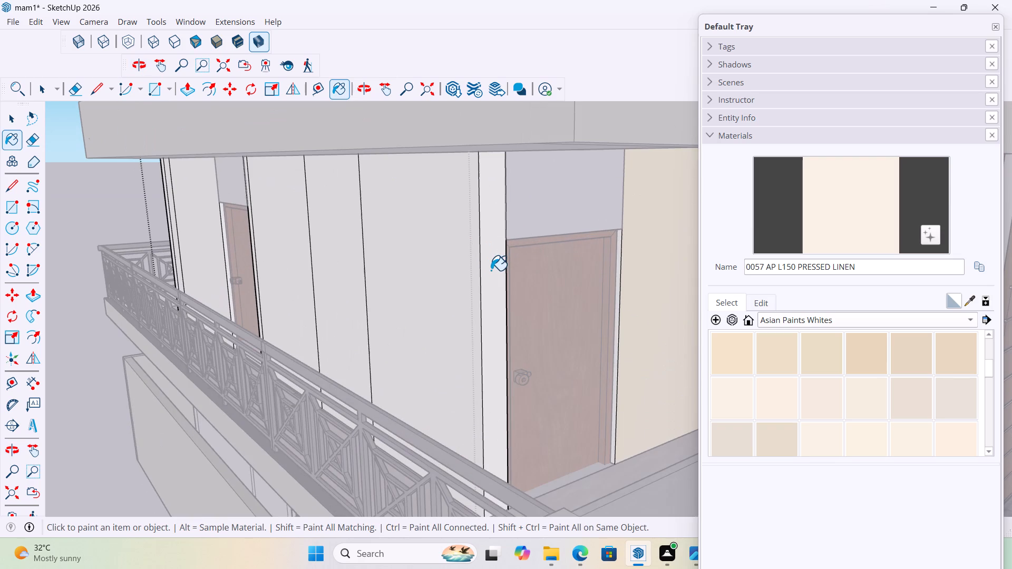
left_click(491, 270)
left_click(439, 263)
left_click(585, 205)
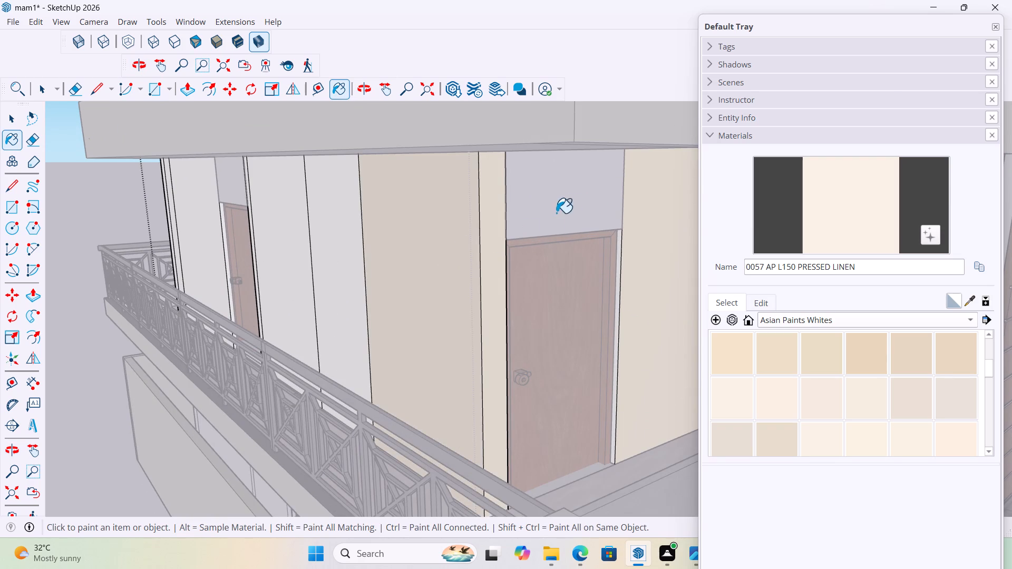
scroll(534, 221, "down", 9)
left_click(427, 253)
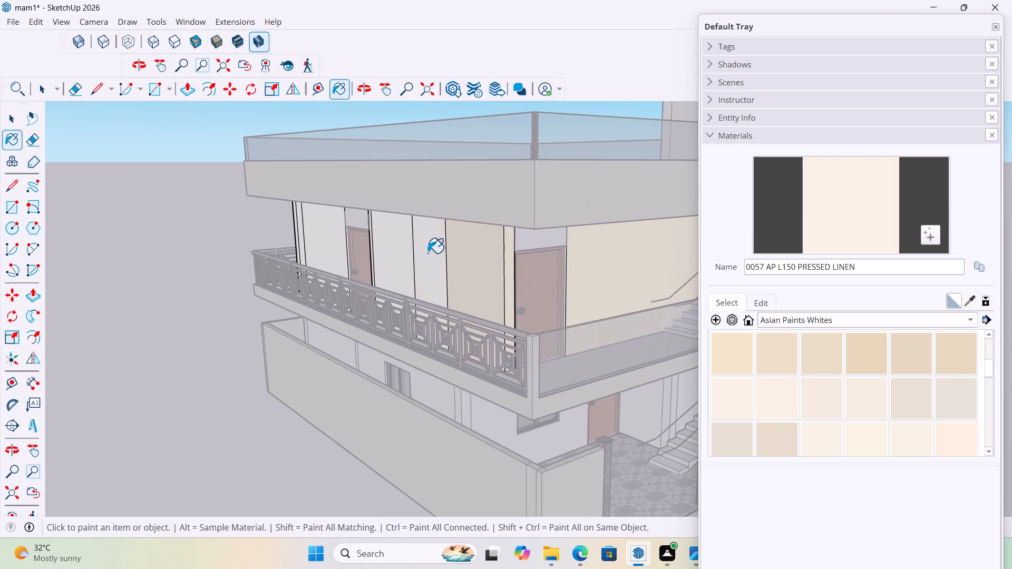
left_click(395, 253)
key("space")
left_click(182, 387)
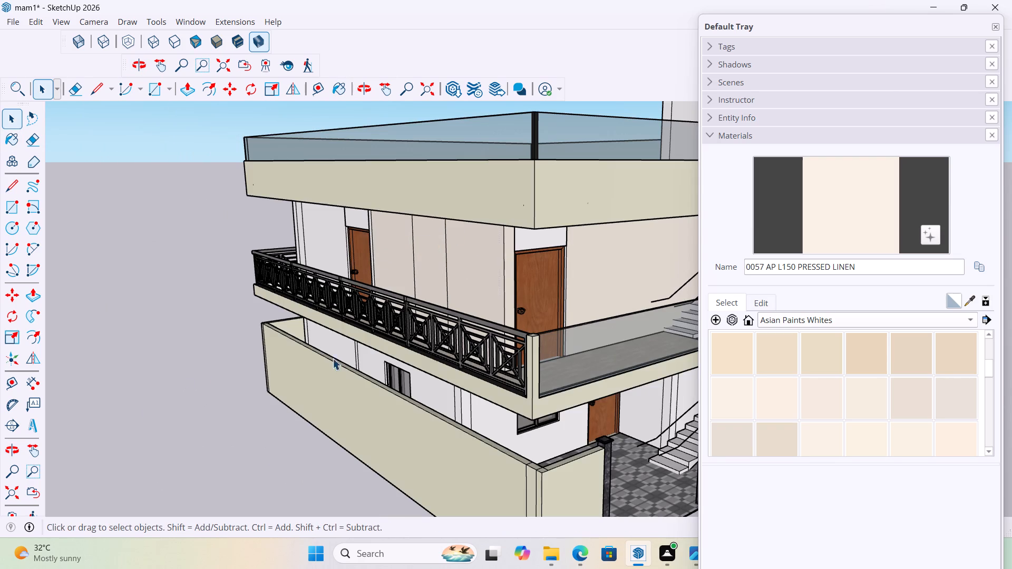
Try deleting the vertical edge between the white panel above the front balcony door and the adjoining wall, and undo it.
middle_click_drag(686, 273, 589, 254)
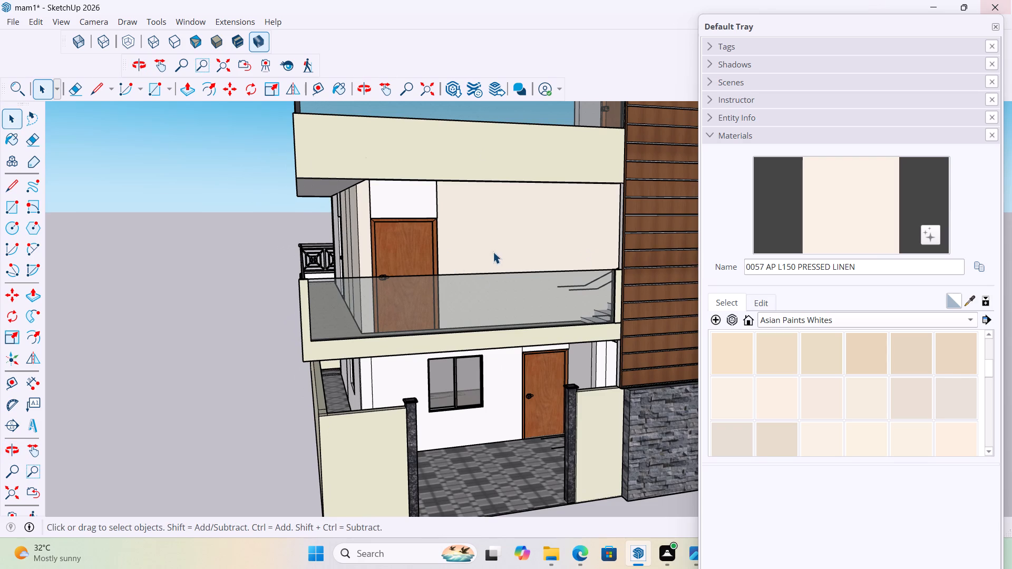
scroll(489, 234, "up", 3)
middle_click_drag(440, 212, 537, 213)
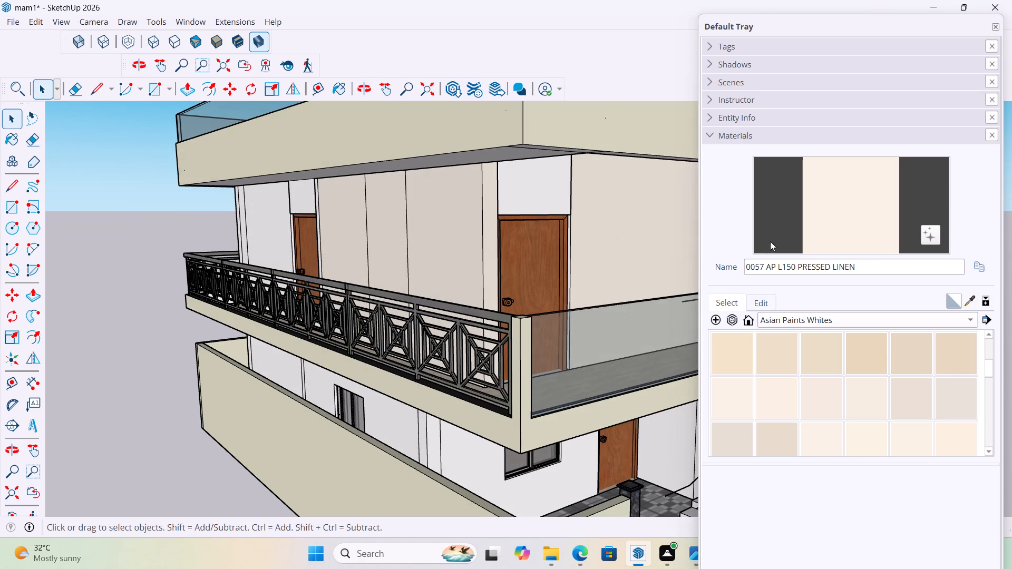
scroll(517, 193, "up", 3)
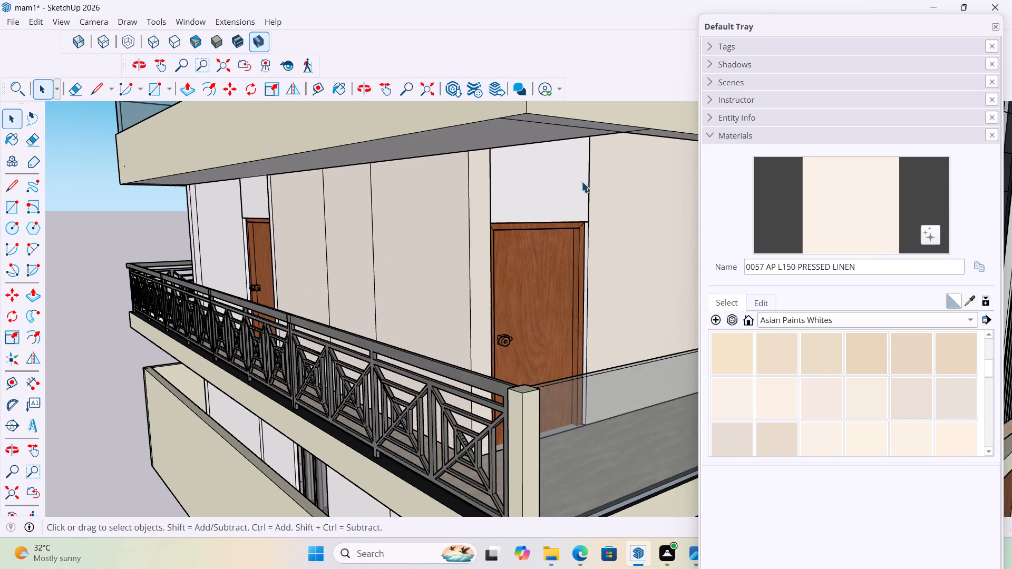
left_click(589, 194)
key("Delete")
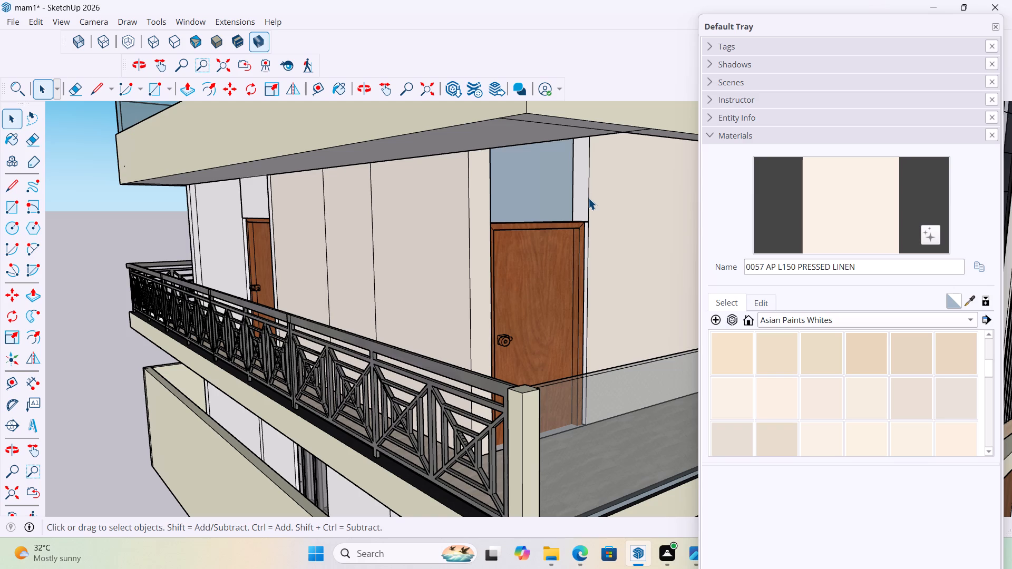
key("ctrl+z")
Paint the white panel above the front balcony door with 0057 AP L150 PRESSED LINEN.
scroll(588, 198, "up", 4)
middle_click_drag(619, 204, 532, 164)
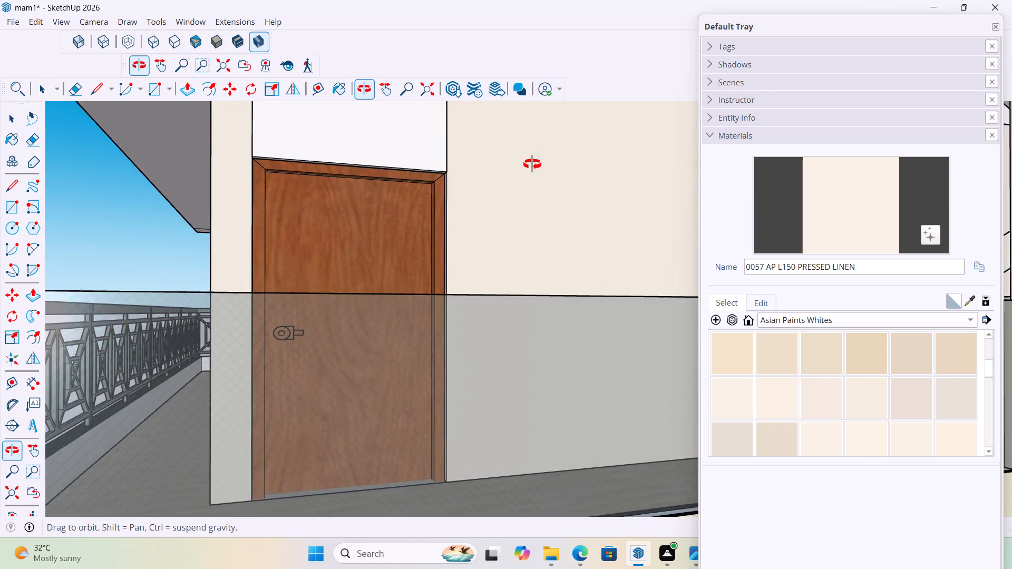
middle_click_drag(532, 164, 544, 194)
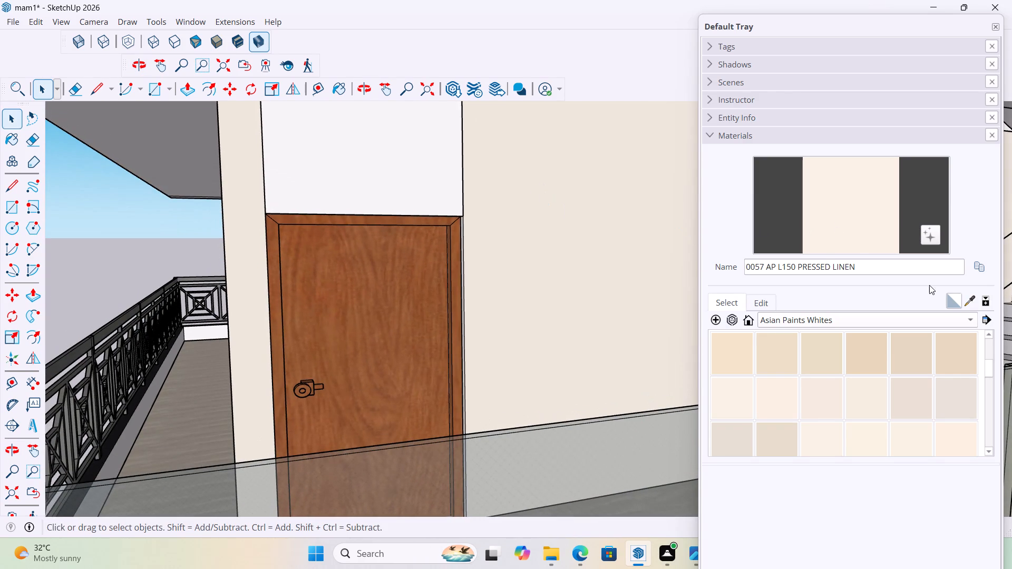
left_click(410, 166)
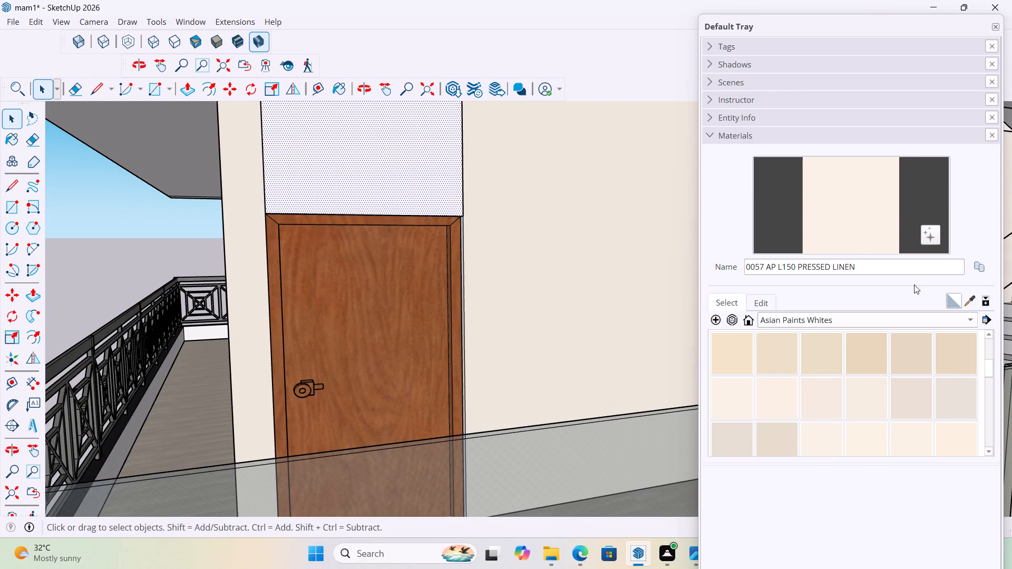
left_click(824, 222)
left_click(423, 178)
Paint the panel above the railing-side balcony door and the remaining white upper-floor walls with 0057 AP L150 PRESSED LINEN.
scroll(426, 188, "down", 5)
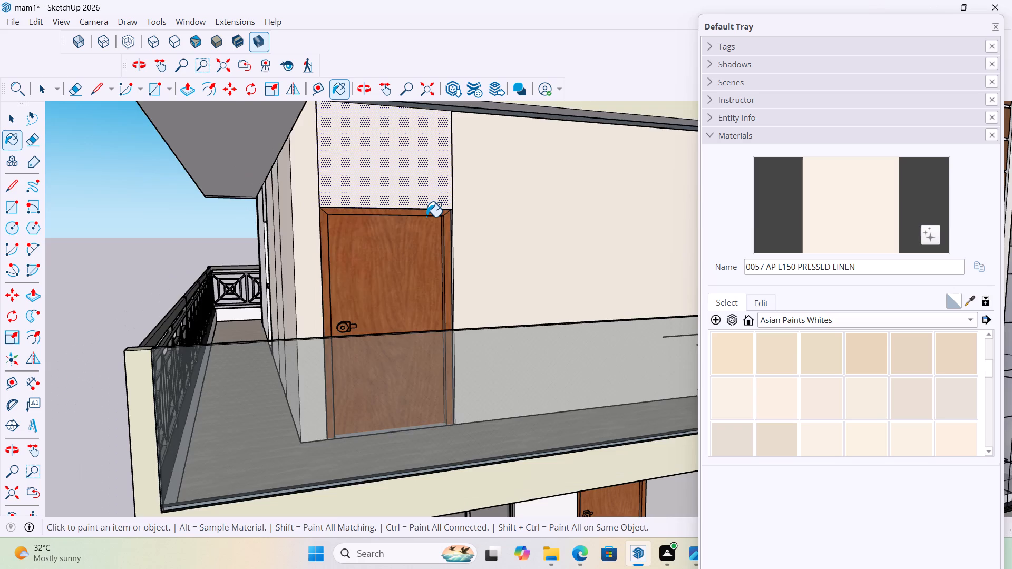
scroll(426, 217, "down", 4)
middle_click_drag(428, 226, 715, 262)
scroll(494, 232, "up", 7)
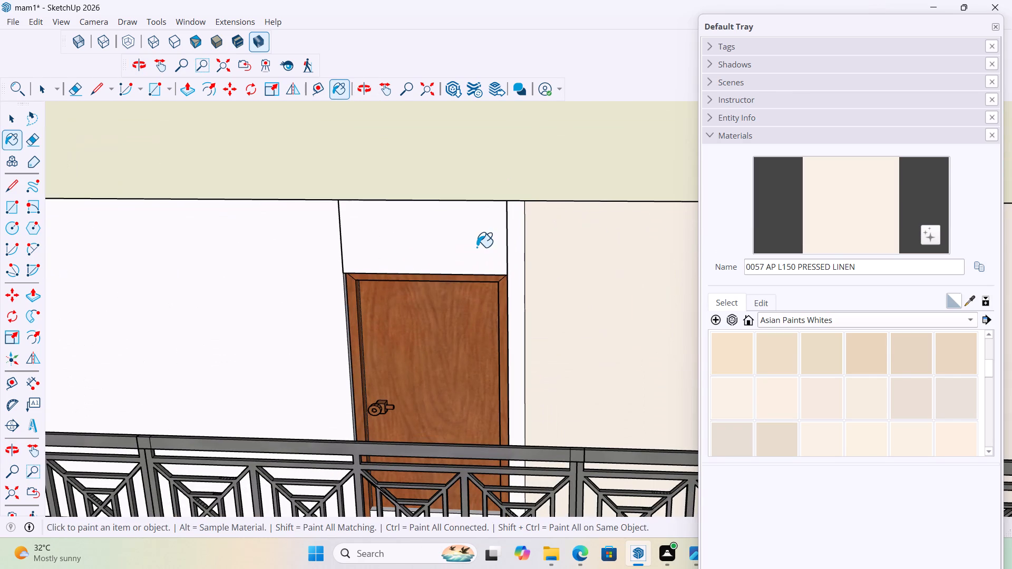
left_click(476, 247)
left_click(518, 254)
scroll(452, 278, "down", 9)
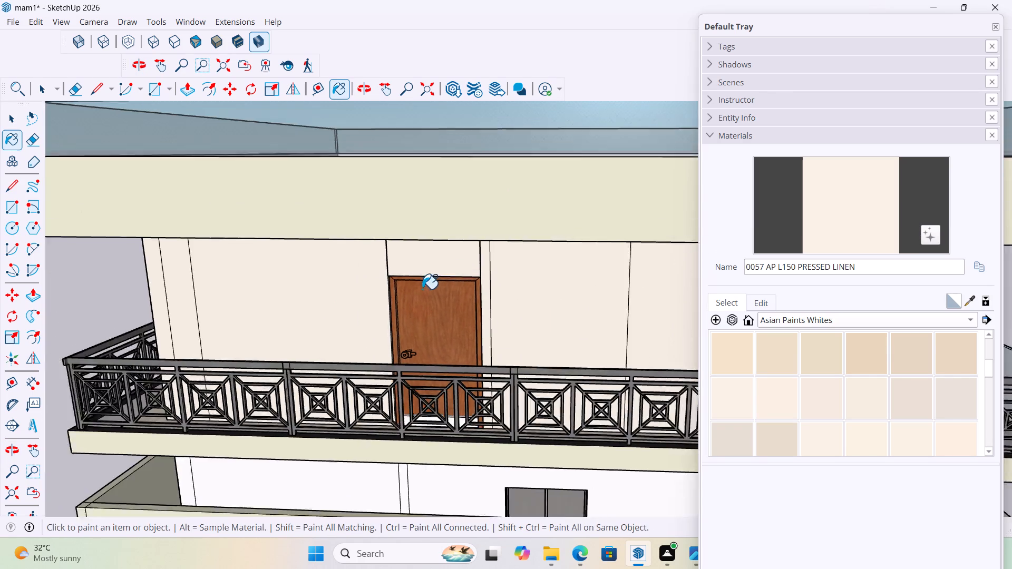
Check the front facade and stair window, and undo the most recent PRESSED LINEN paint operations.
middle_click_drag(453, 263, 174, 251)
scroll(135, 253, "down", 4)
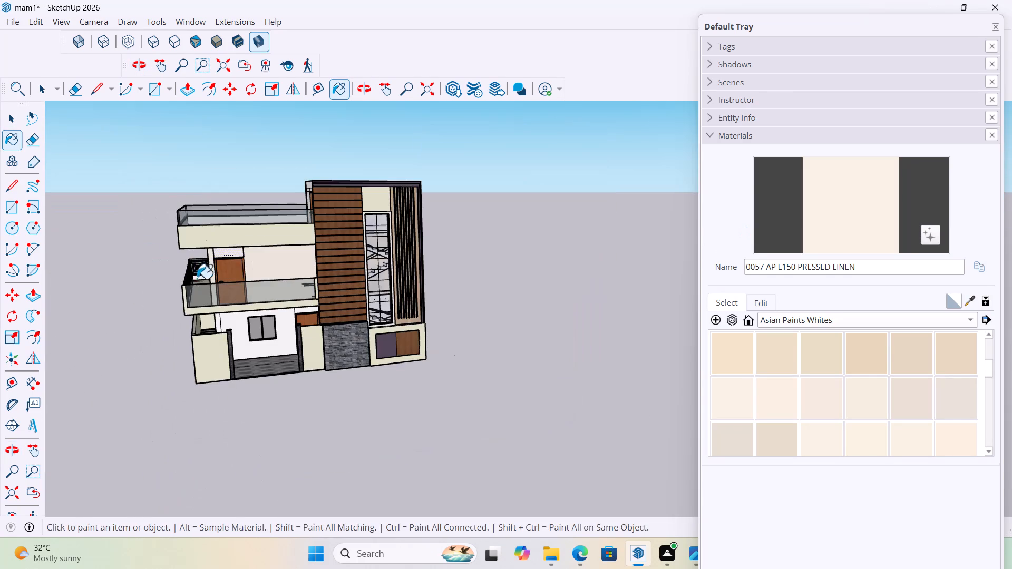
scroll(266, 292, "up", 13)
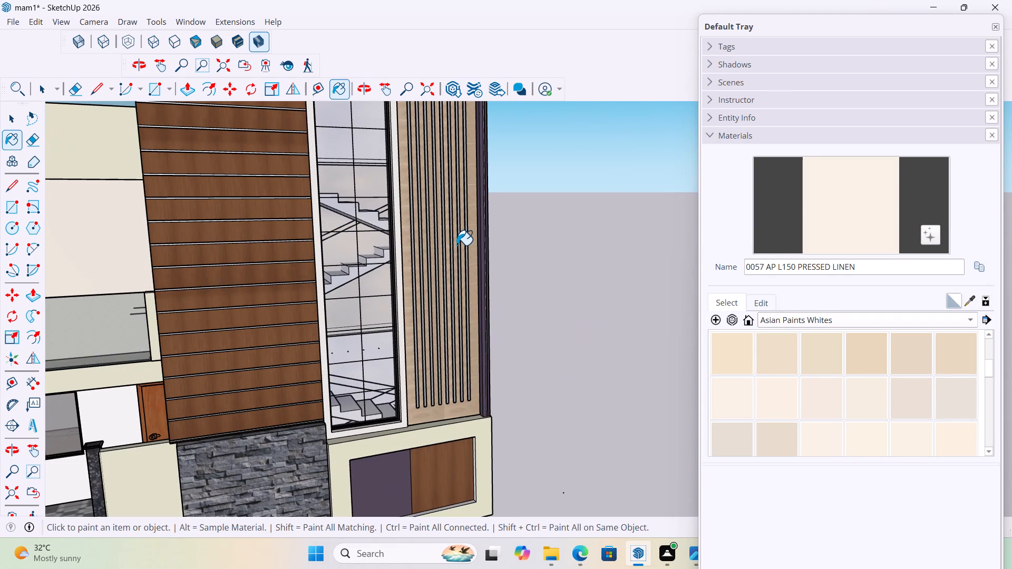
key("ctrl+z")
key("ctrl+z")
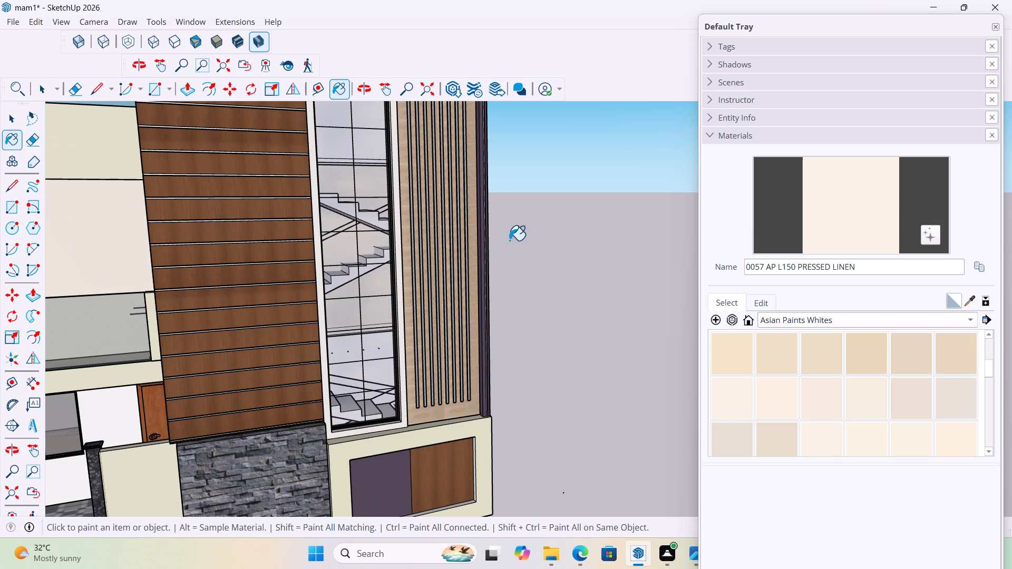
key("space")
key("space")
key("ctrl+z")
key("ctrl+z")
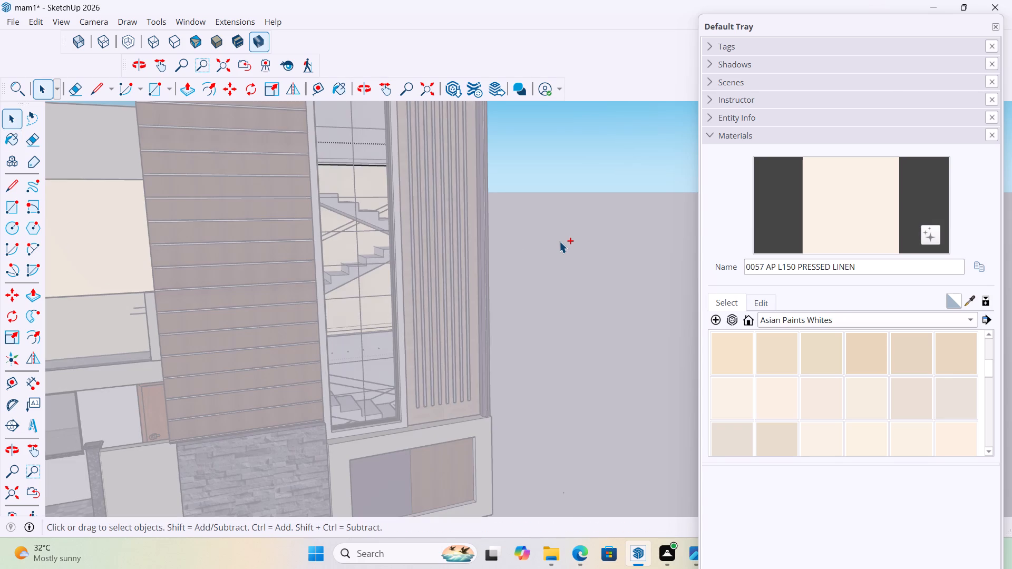
Undo the remaining 0057 AP L150 PRESSED LINEN paint operations on the upper-floor walls and leave the wall group.
key("ctrl+z")
key("ctrl+z")
key("ctrl+z")
key("ctrl+z")
key("ctrl+z")
key("ctrl+z")
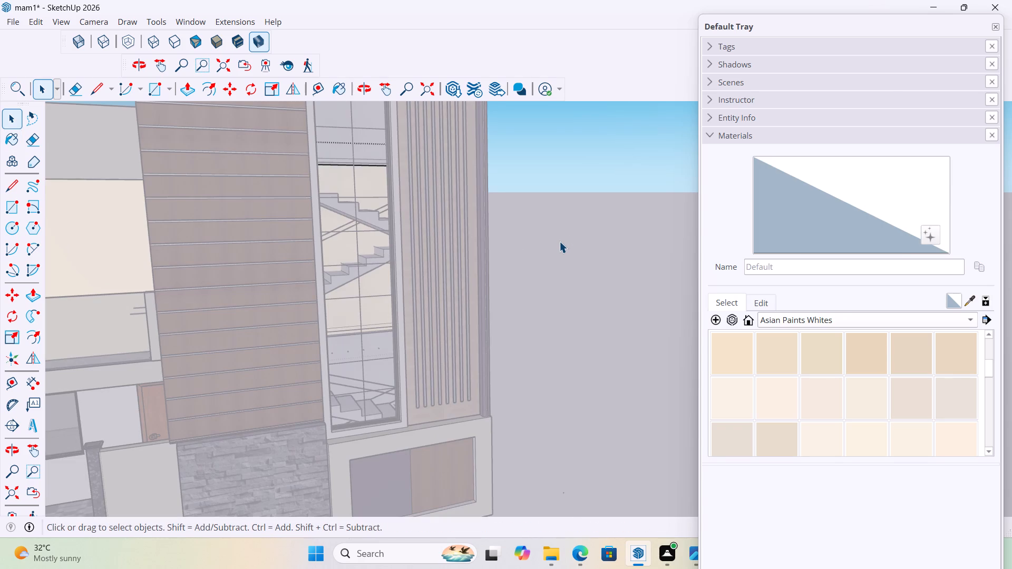
key("space")
left_click(559, 241)
scroll(559, 241, "down", 4)
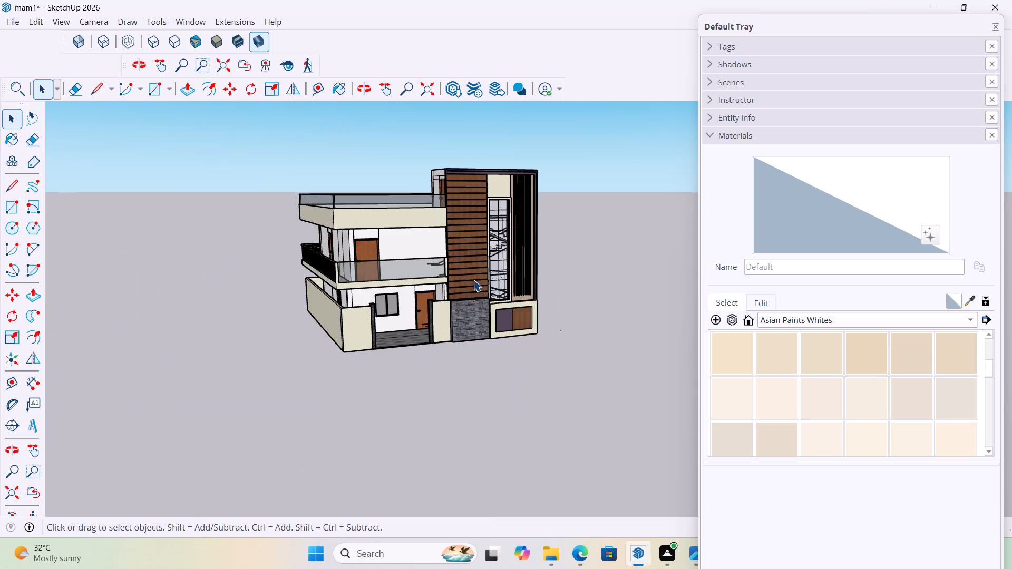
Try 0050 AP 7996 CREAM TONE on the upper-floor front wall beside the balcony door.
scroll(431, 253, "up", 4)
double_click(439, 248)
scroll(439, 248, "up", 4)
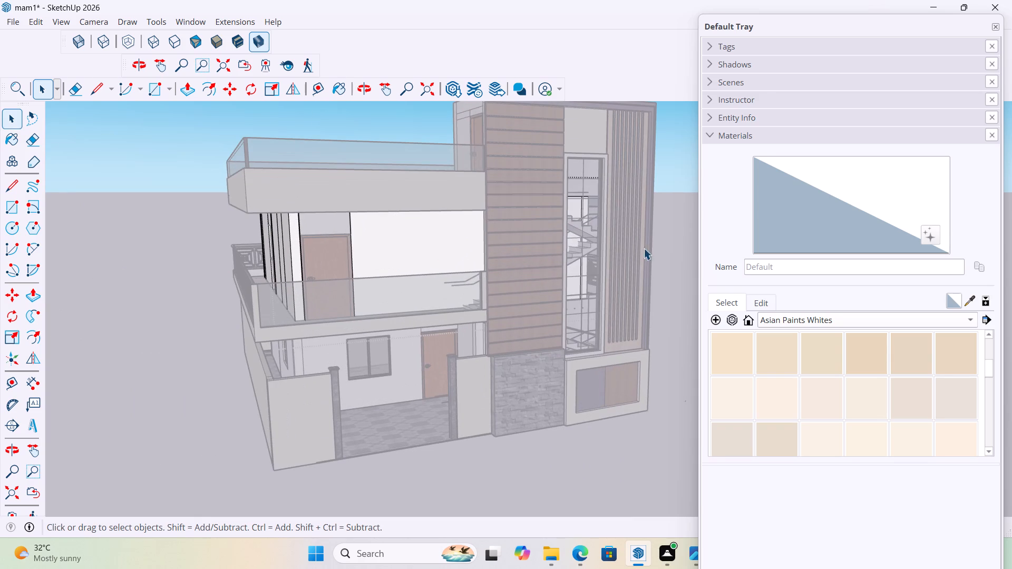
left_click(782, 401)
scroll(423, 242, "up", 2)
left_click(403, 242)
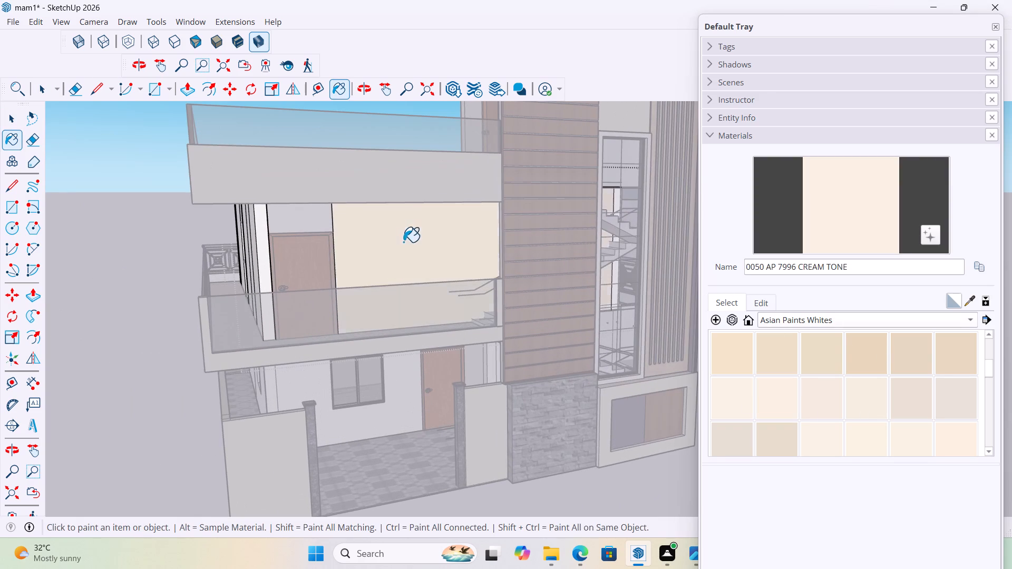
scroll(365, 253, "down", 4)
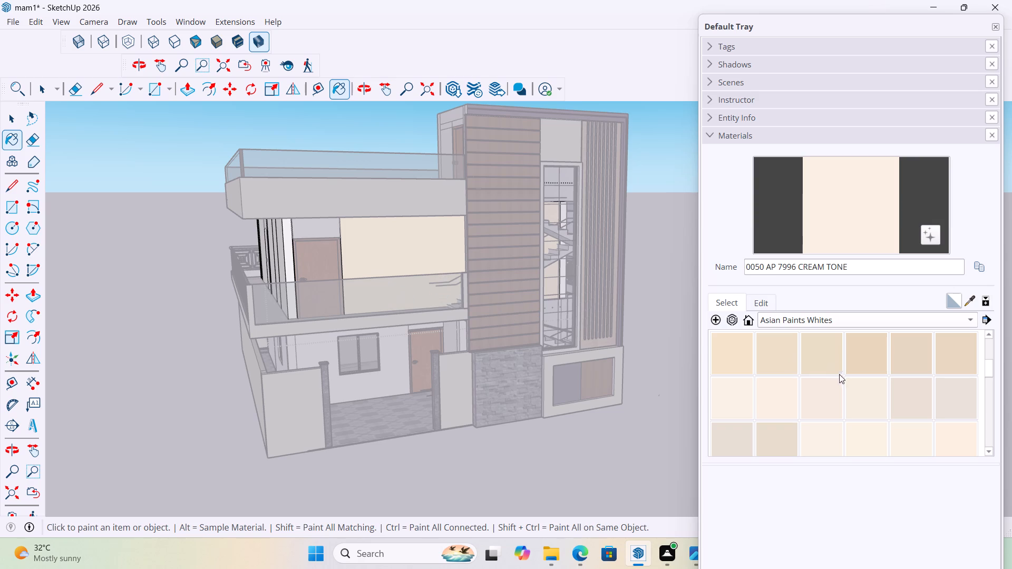
Paint the upper-floor front wall beside the balcony door with 0037 AP 8028 PEACH ORGANZA.
scroll(824, 393, "up", 2)
left_click(731, 403)
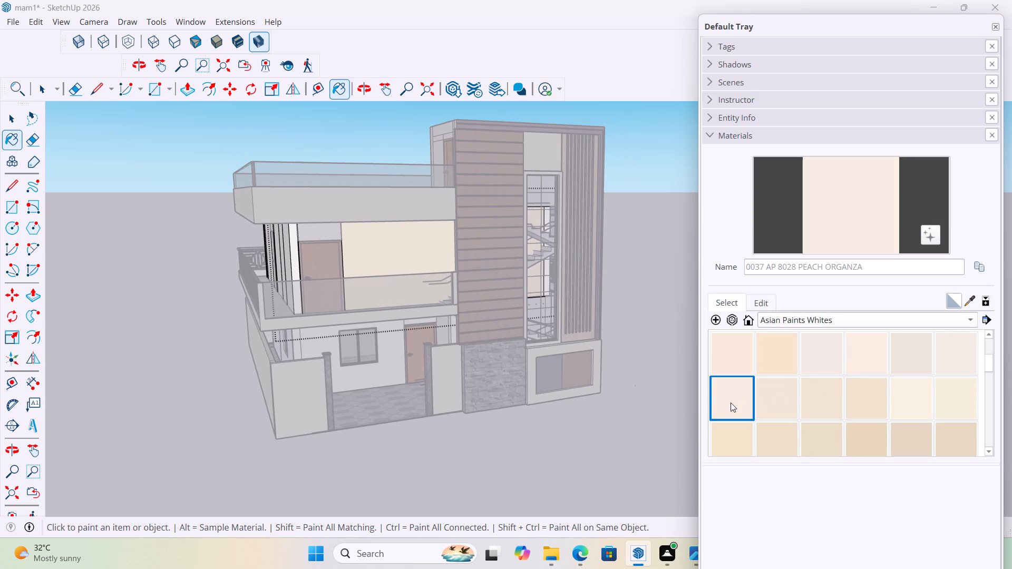
left_click(394, 258)
scroll(423, 253, "up", 4)
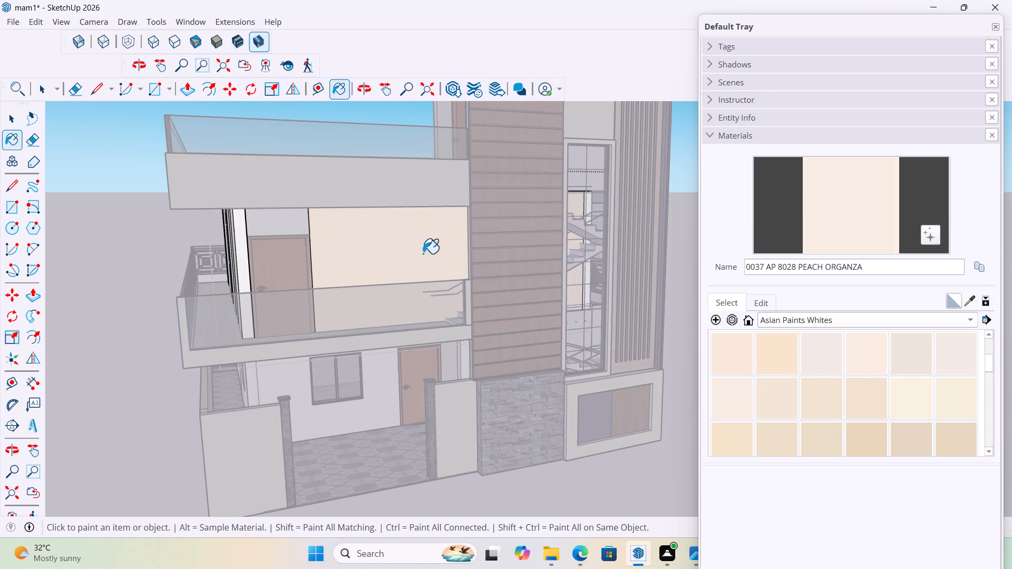
left_click(371, 256)
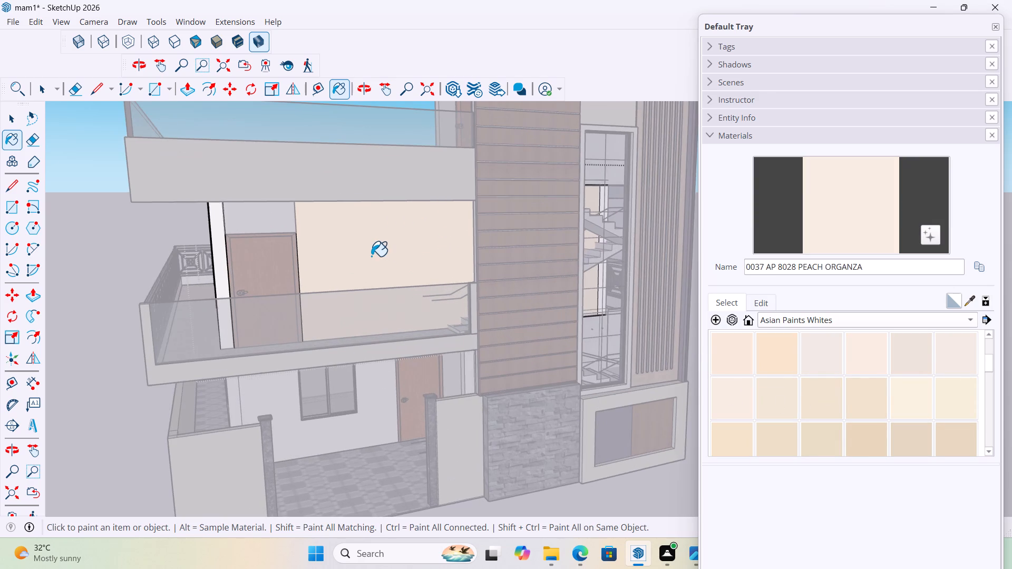
scroll(348, 282, "down", 9)
key("space")
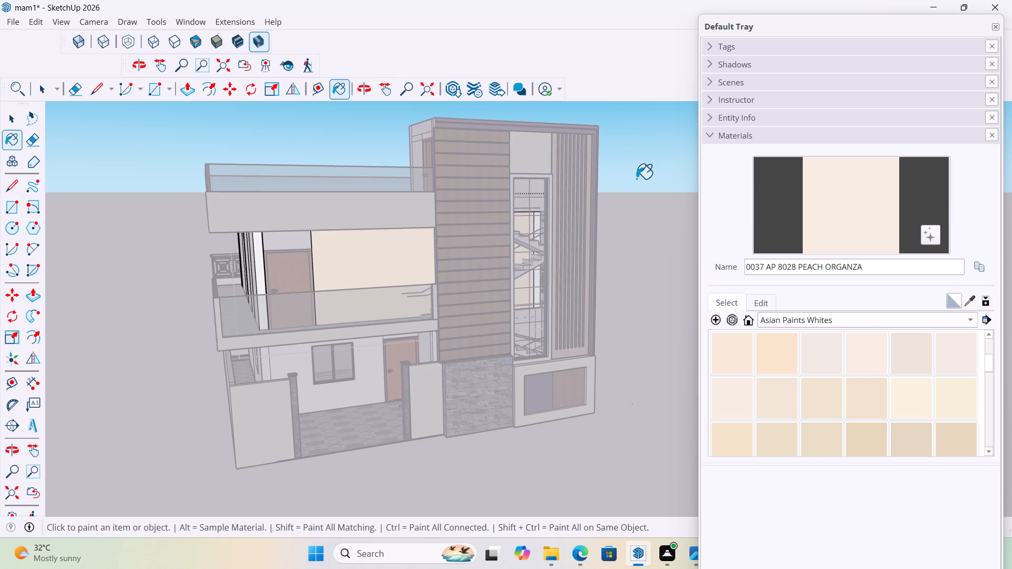
key("space")
left_click(641, 233)
scroll(569, 252, "up", 4)
scroll(525, 224, "down", 4)
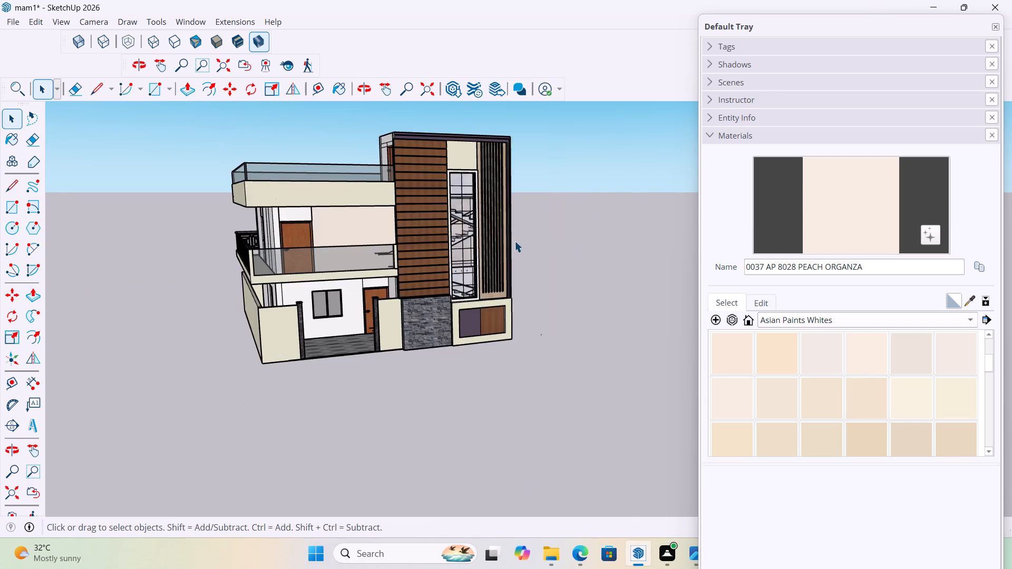
Paint the white panel above the front balcony door with 0037 AP 8028 PEACH ORGANZA.
middle_click_drag(517, 239, 703, 252)
scroll(582, 236, "up", 3)
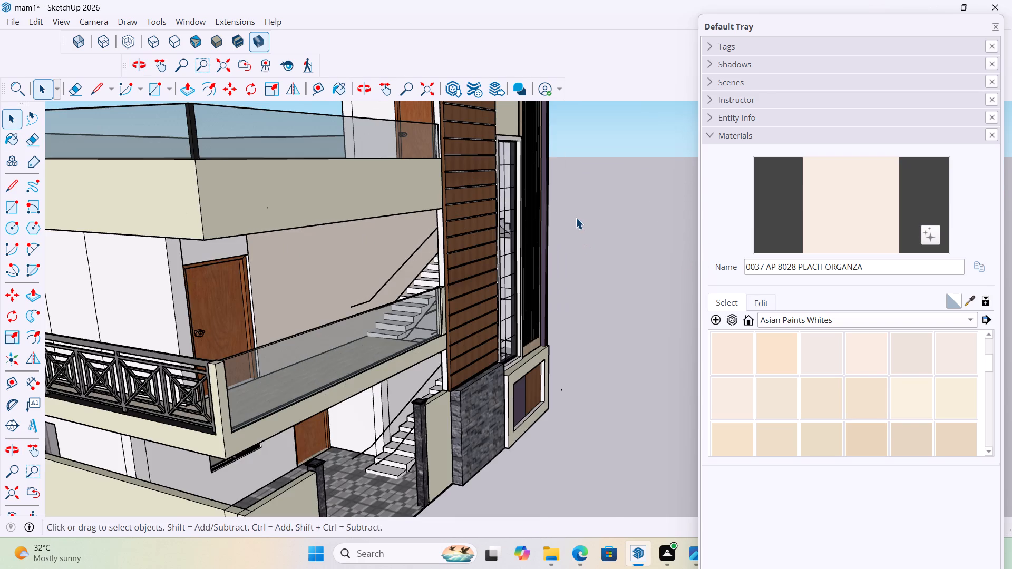
middle_click_drag(562, 218, 440, 188)
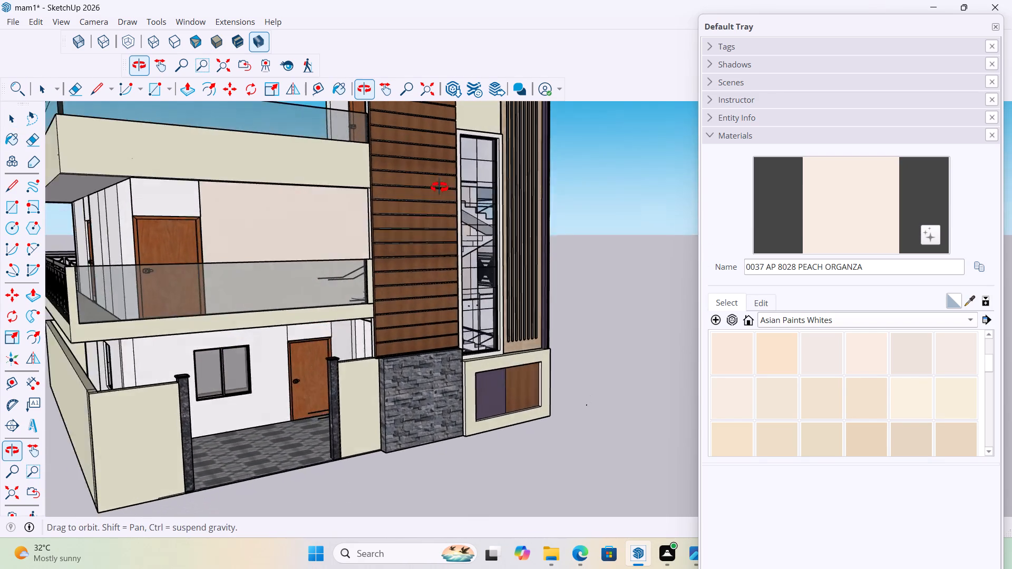
middle_click_drag(440, 188, 494, 202)
left_click(835, 228)
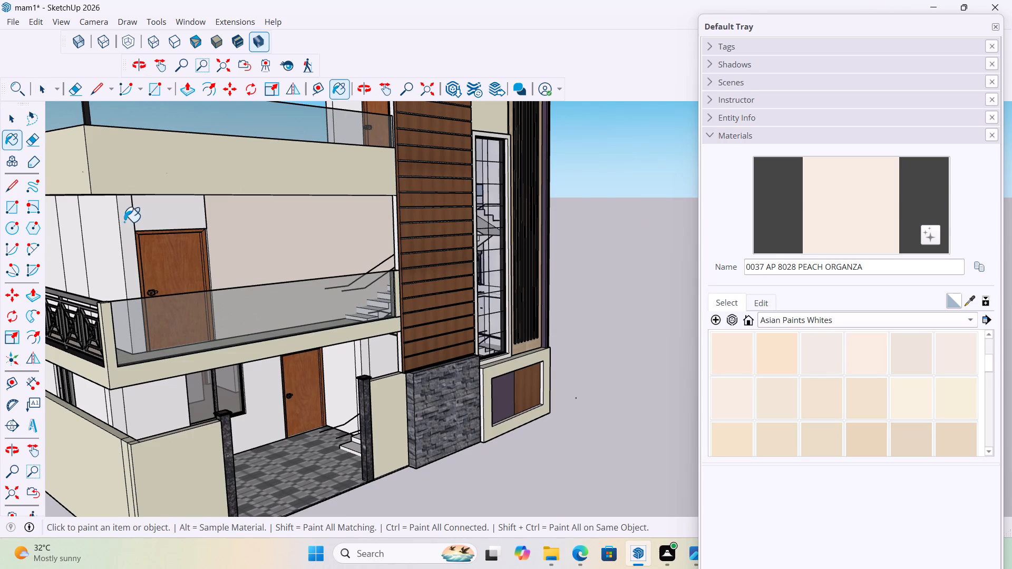
scroll(113, 207, "up", 2)
scroll(390, 260, "down", 4)
middle_click_drag(440, 303, 294, 338)
scroll(191, 267, "up", 1)
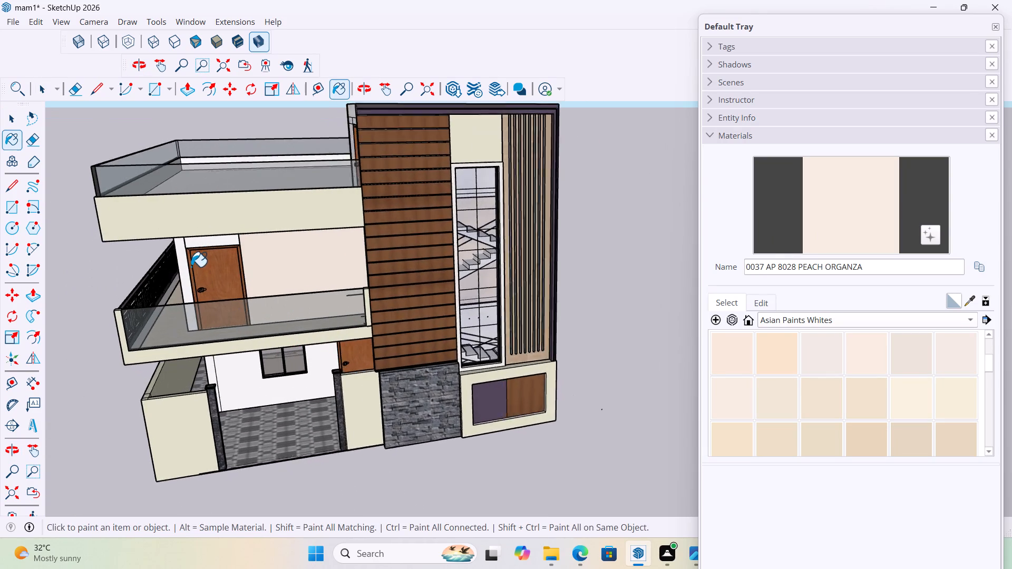
scroll(191, 267, "up", 3)
middle_click_drag(226, 234, 276, 203)
scroll(283, 183, "up", 4)
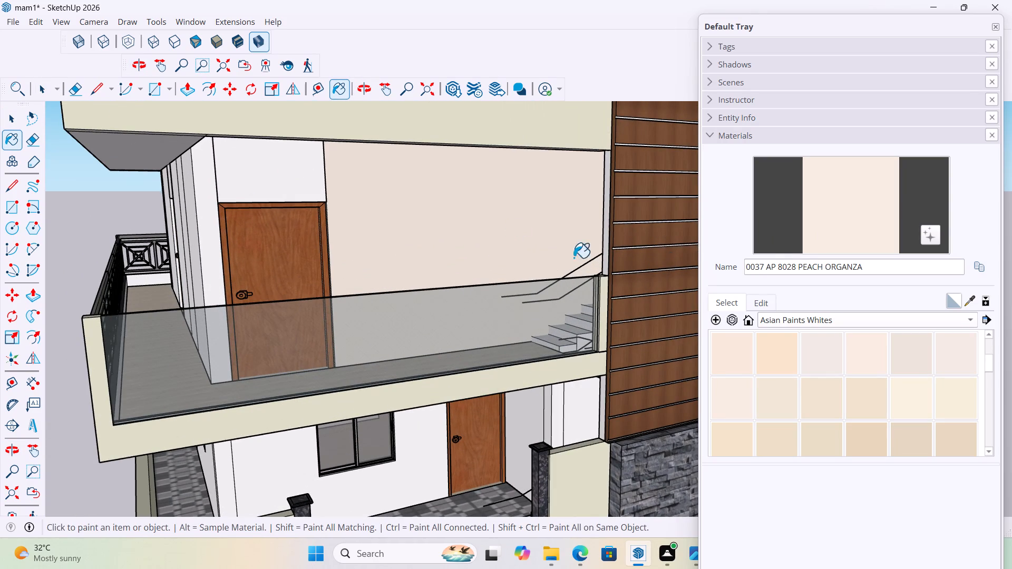
left_click(277, 175)
Paint the remaining white upper-floor walls on the railing side with 0037 AP 8028 PEACH ORGANZA.
middle_click_drag(279, 213, 382, 229)
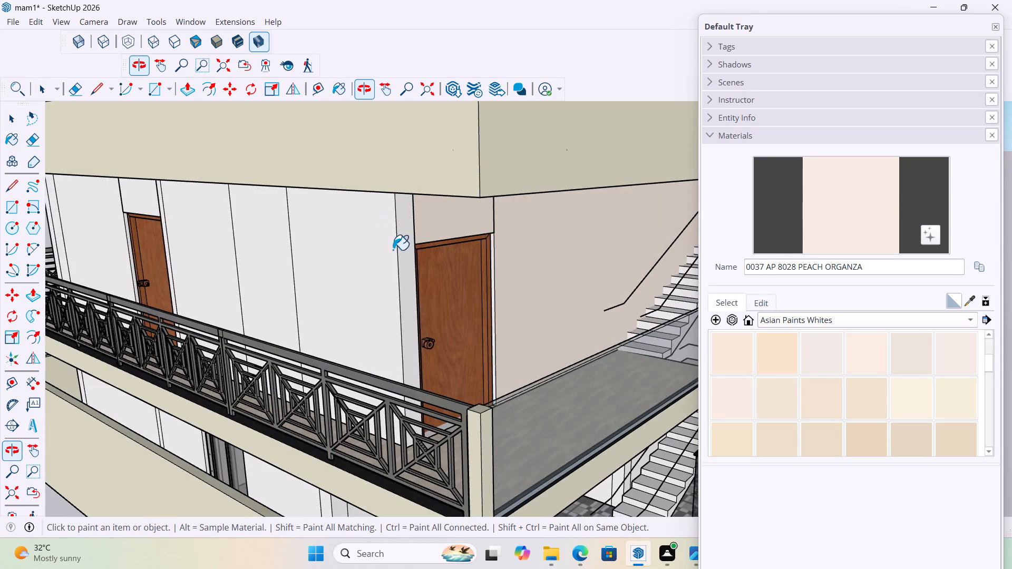
scroll(404, 249, "up", 3)
left_click(403, 246)
scroll(346, 254, "down", 4)
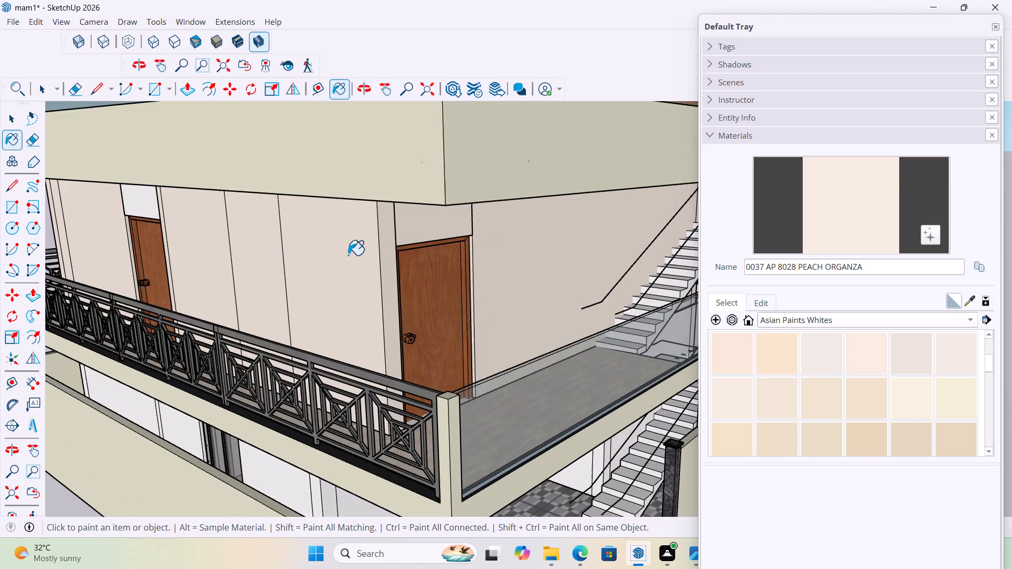
Examine the painted upper-floor walls from all around the house.
scroll(334, 255, "down", 13)
scroll(401, 279, "down", 3)
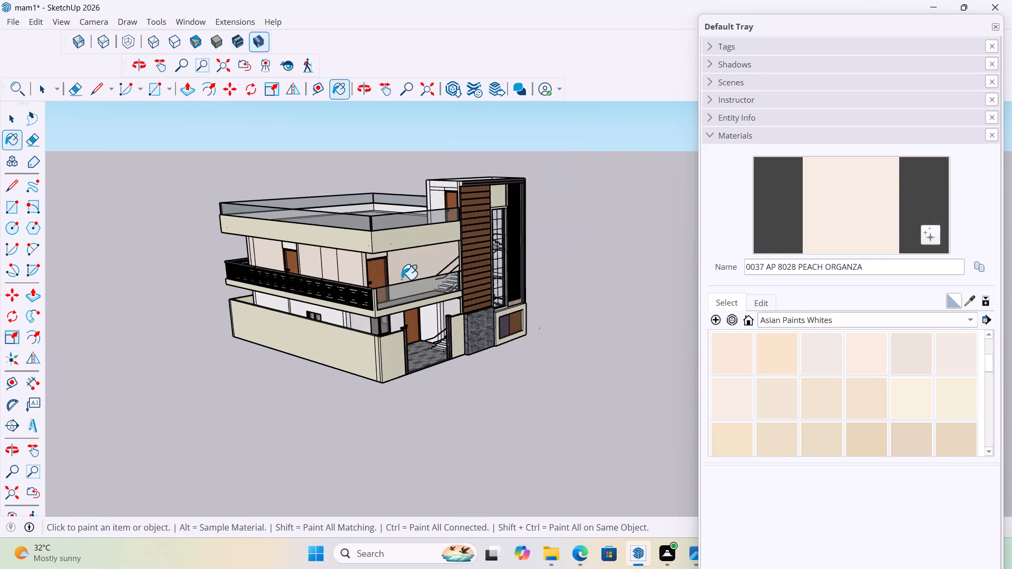
middle_click_drag(377, 252, 721, 208)
scroll(458, 220, "up", 12)
middle_click_drag(453, 218, 418, 290)
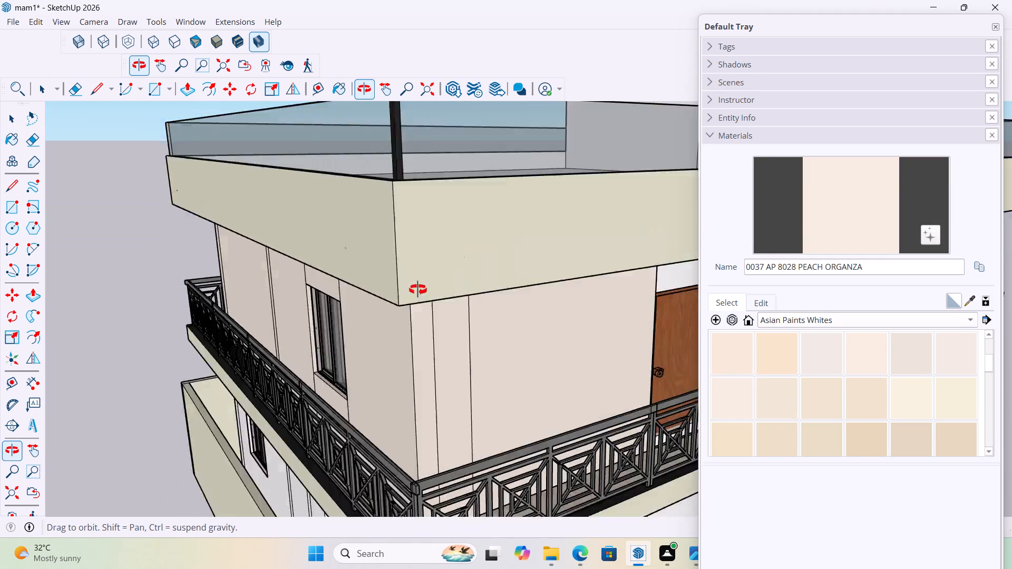
middle_click_drag(418, 290, 700, 272)
scroll(326, 337, "down", 2)
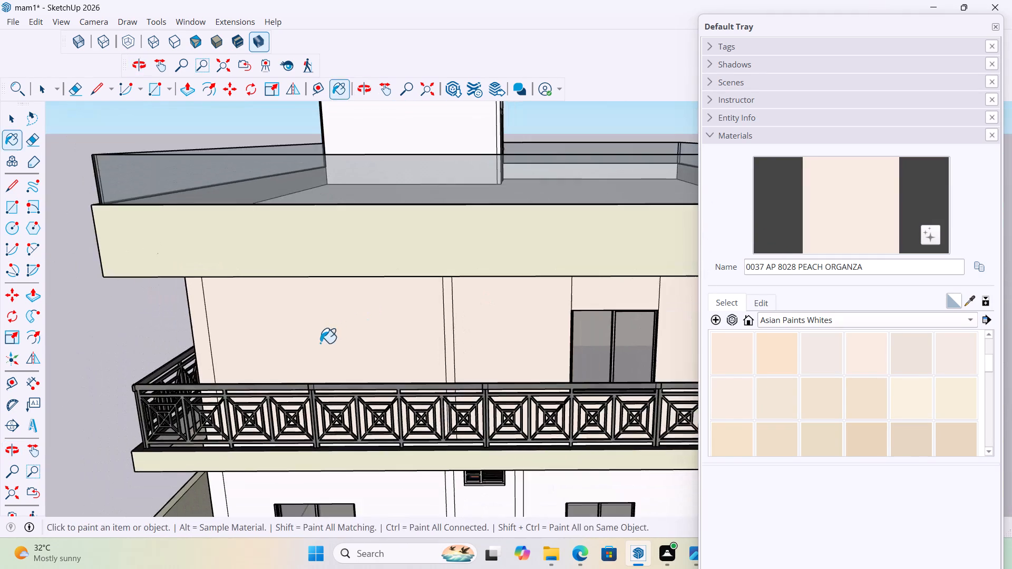
scroll(320, 343, "down", 3)
middle_click_drag(320, 325, 552, 288)
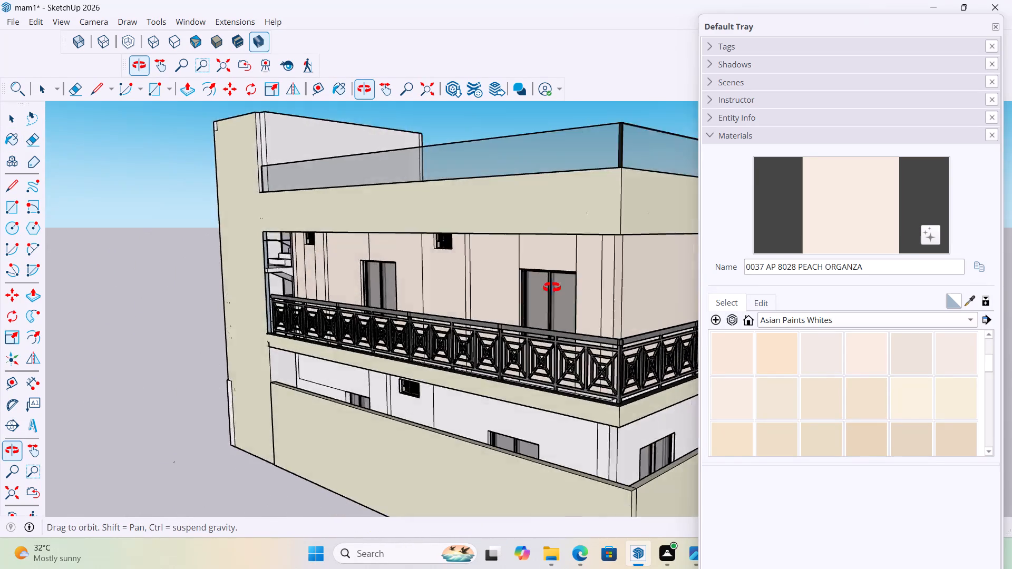
middle_click_drag(552, 288, 145, 323)
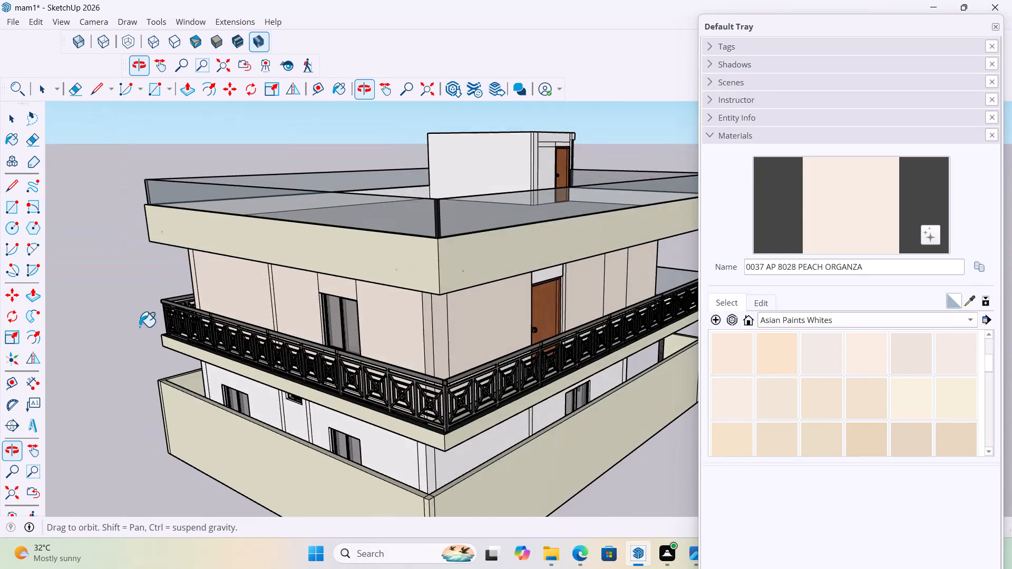
Paint the ground-floor front wall and the panel above its entrance door with 0037 AP 8028 PEACH ORGANZA.
middle_click_drag(460, 337, 111, 332)
middle_click_drag(493, 331, 306, 323)
scroll(481, 411, "up", 9)
key("space")
double_click(474, 398)
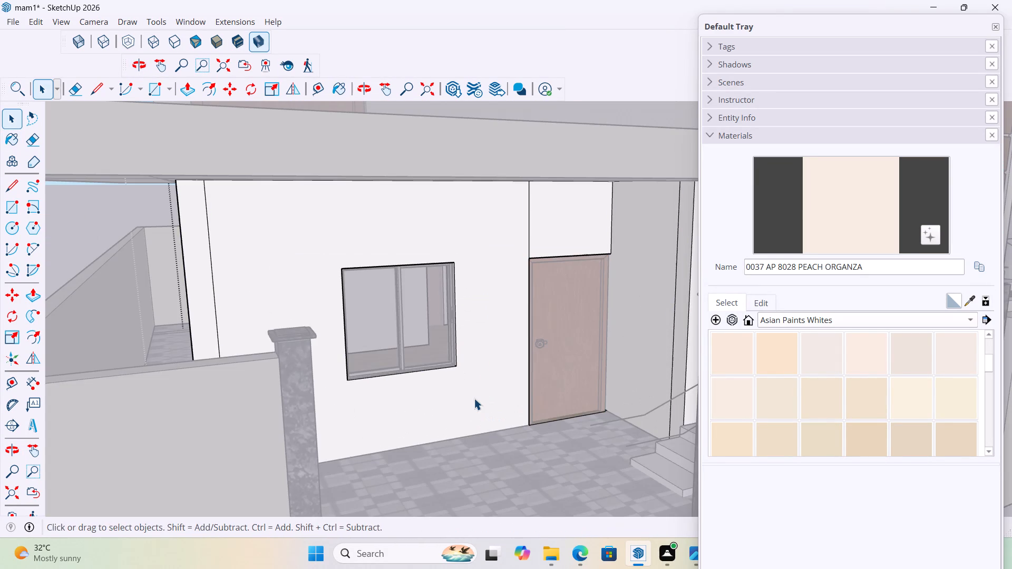
left_click(867, 220)
left_click(492, 396)
scroll(475, 403, "down", 4)
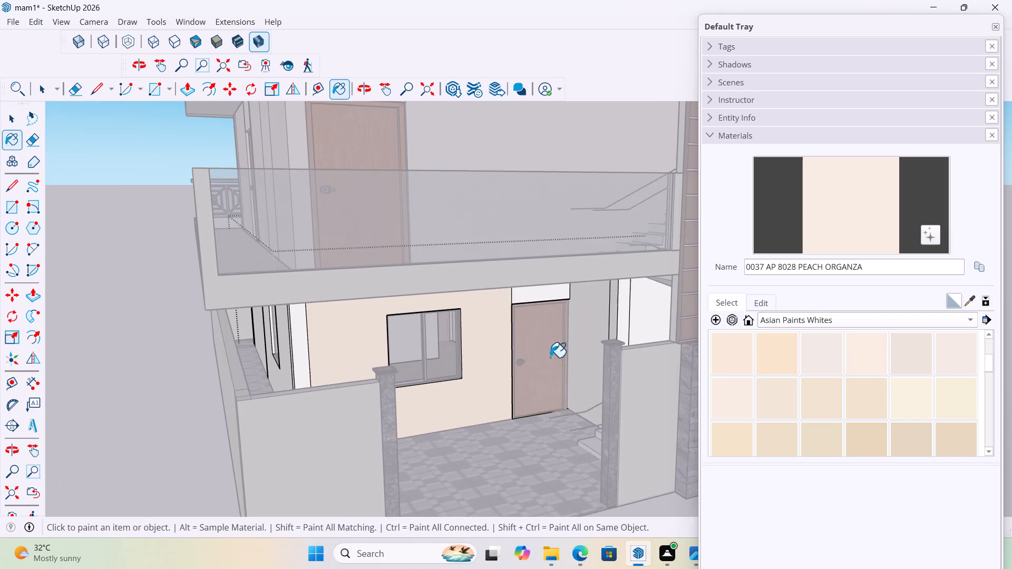
scroll(532, 309, "up", 7)
left_click(529, 278)
scroll(478, 293, "down", 6)
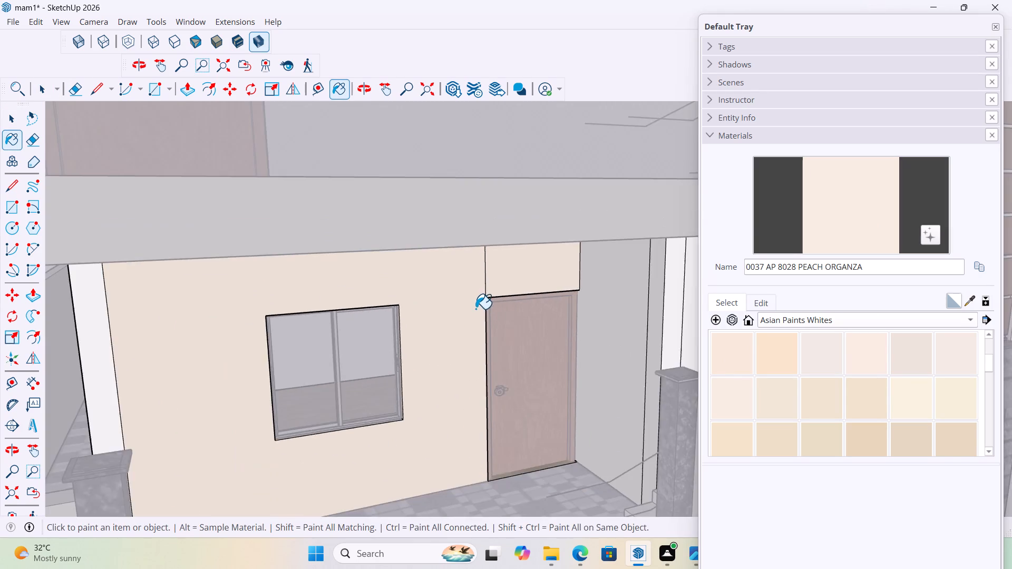
Paint the ground-floor side wall behind the boundary wall and the remaining white ground-floor walls with 0037 AP 8028 PEACH ORGANZA.
scroll(475, 309, "down", 3)
middle_click_drag(427, 320, 546, 327)
scroll(396, 338, "up", 6)
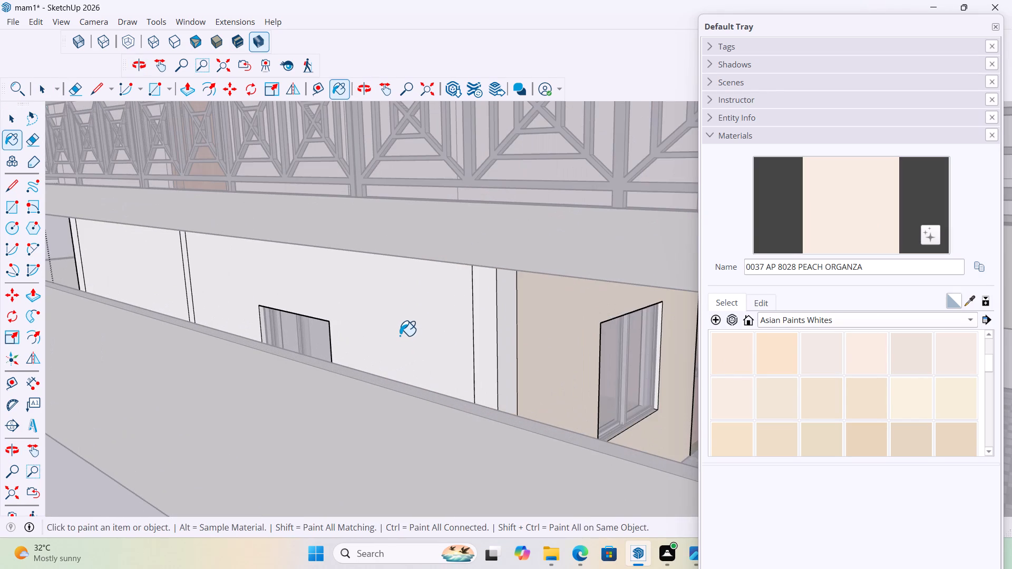
left_click(400, 336)
key("space")
scroll(400, 336, "down", 10)
left_click(201, 484)
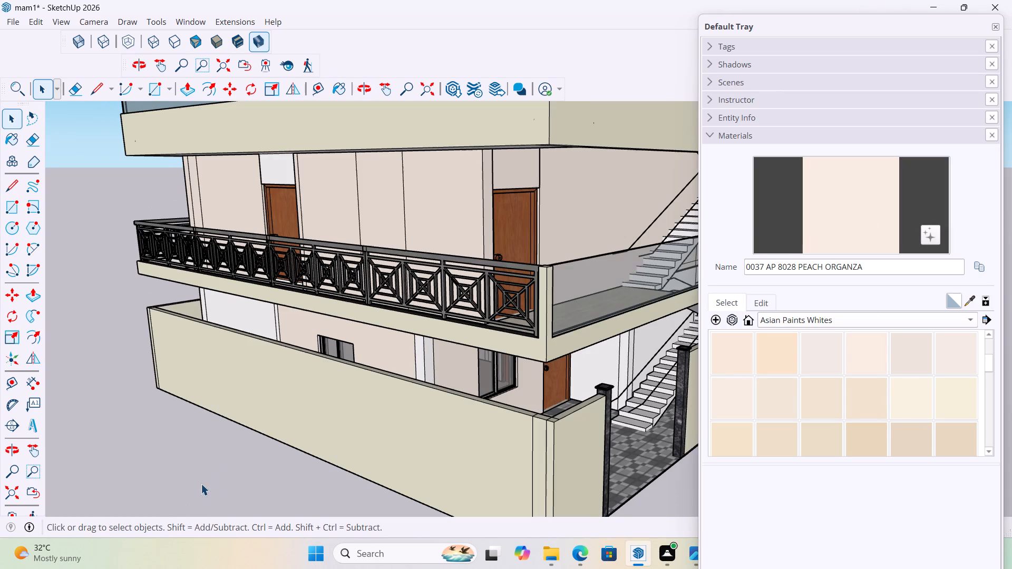
left_click(840, 233)
scroll(489, 358, "up", 10)
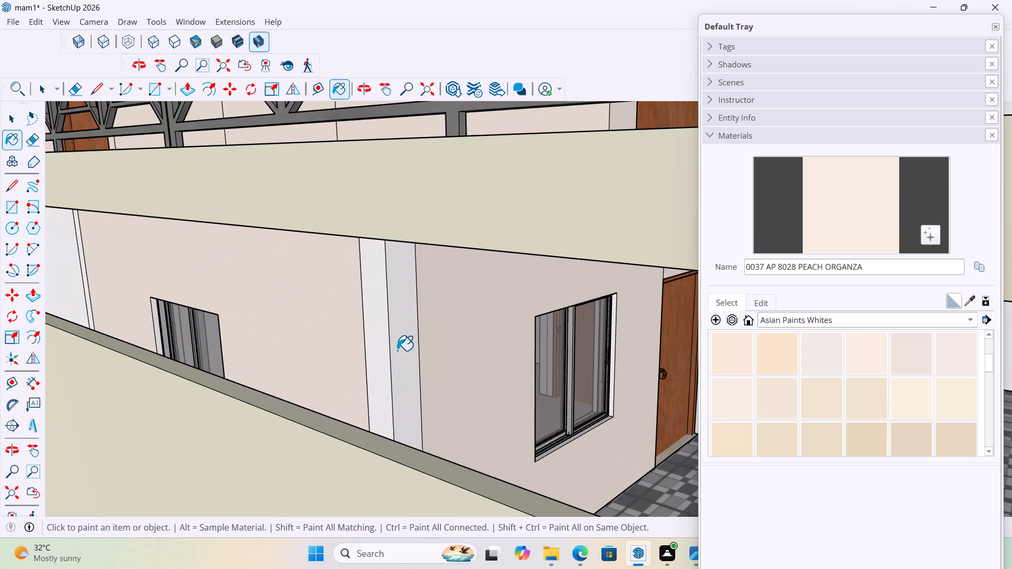
left_click(397, 350)
scroll(397, 350, "down", 9)
scroll(520, 376, "down", 4)
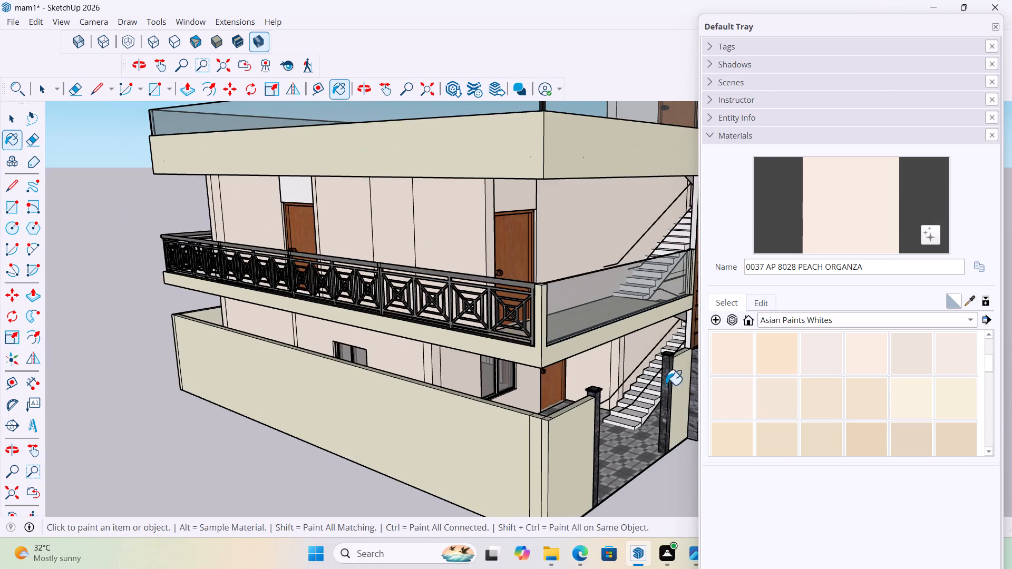
Sample 0746 AP 7715 LUMINOUS from the tall side wall and paint the narrow white side face of the front box below the stair window.
middle_click_drag(651, 381, 217, 416)
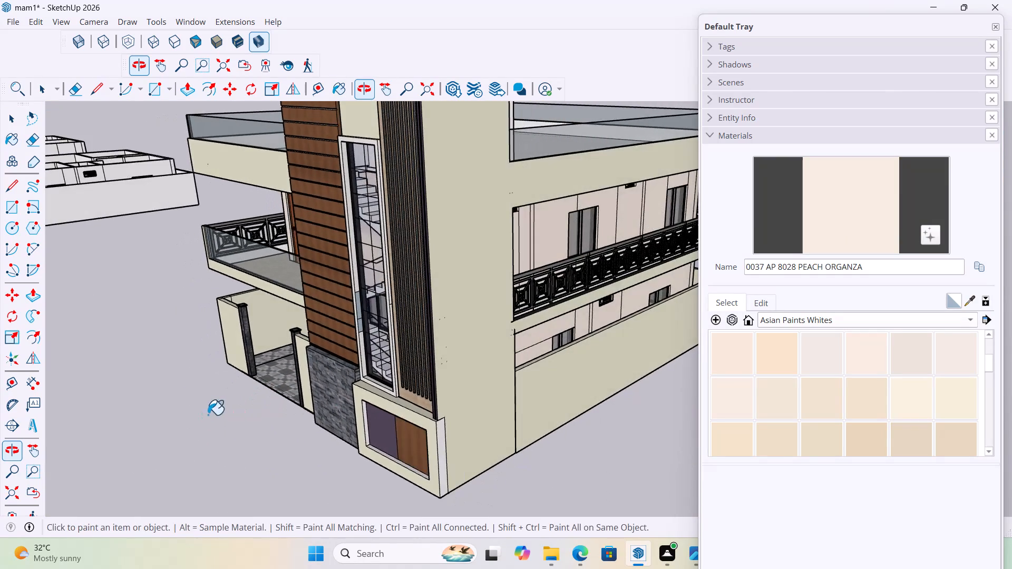
scroll(429, 405, "down", 9)
key("space")
left_click(473, 470)
scroll(430, 438, "up", 5)
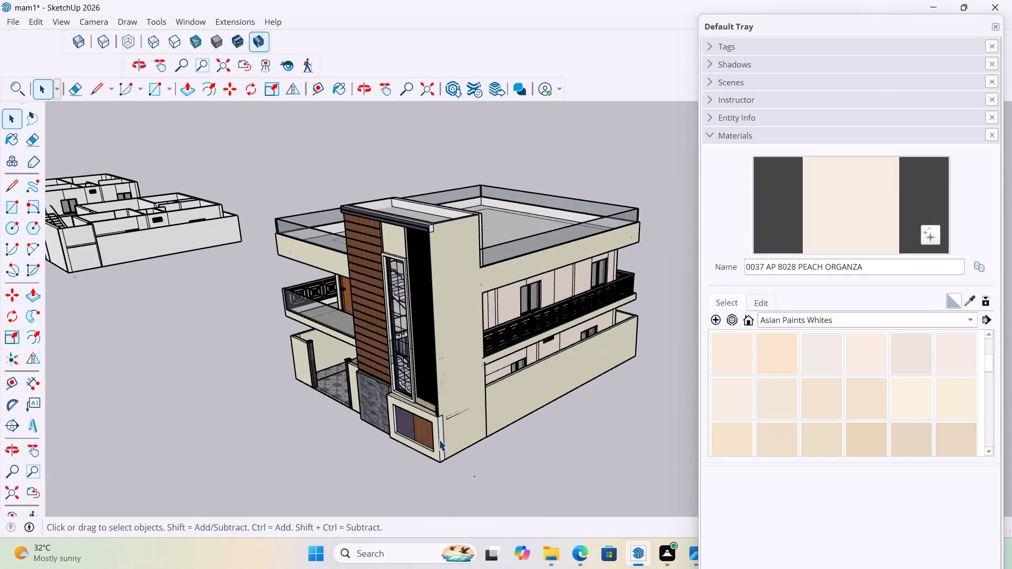
scroll(439, 439, "up", 13)
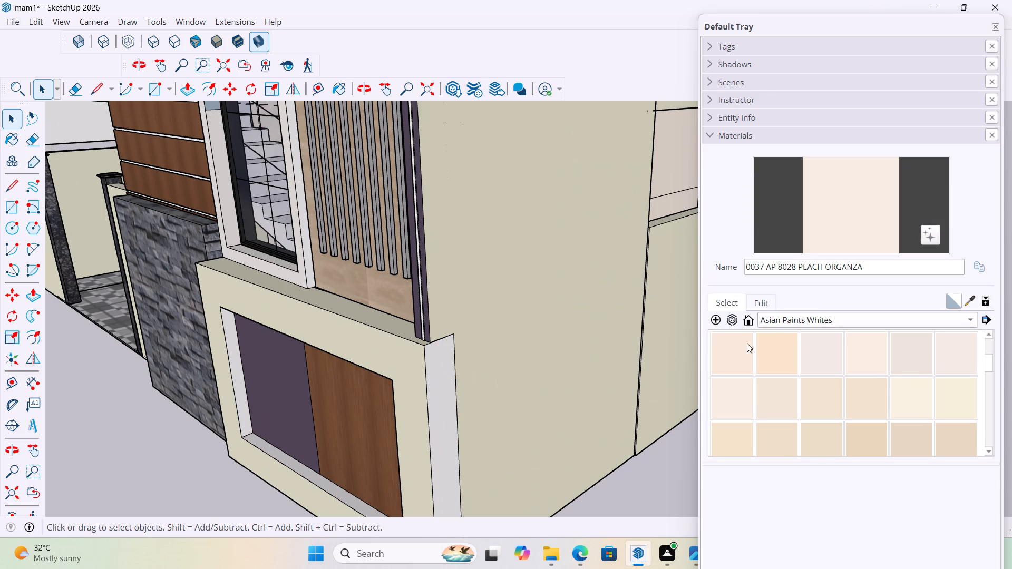
left_click(969, 300)
left_click(604, 240)
left_click(440, 401)
scroll(450, 392, "down", 2)
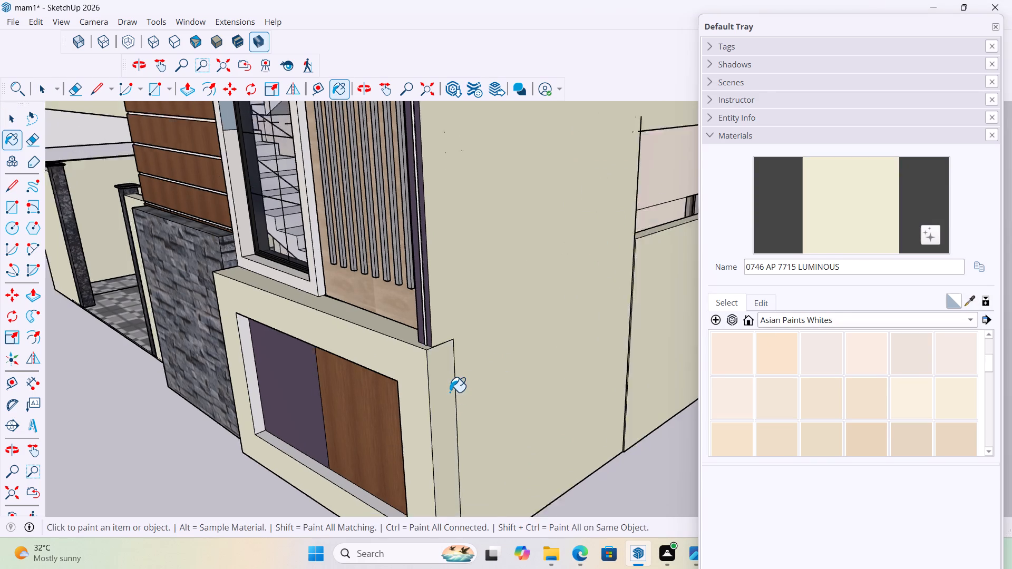
scroll(450, 392, "down", 8)
middle_click_drag(495, 401, 635, 400)
key("space")
left_click(365, 481)
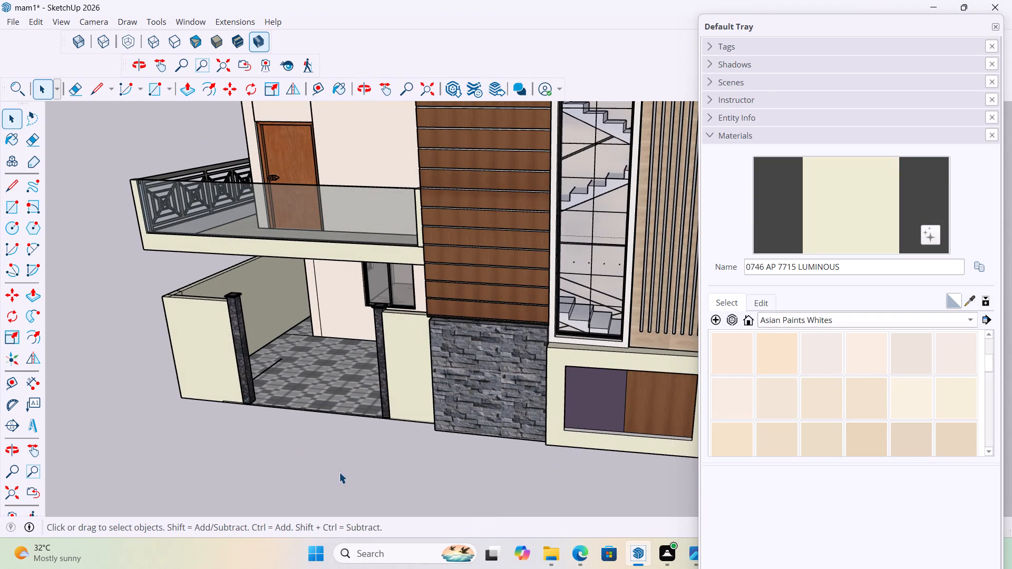
Delete the seam line running along the top of the stair tower's front roof parapet.
scroll(339, 472, "down", 10)
middle_click_drag(405, 420, 481, 405)
scroll(491, 230, "up", 1)
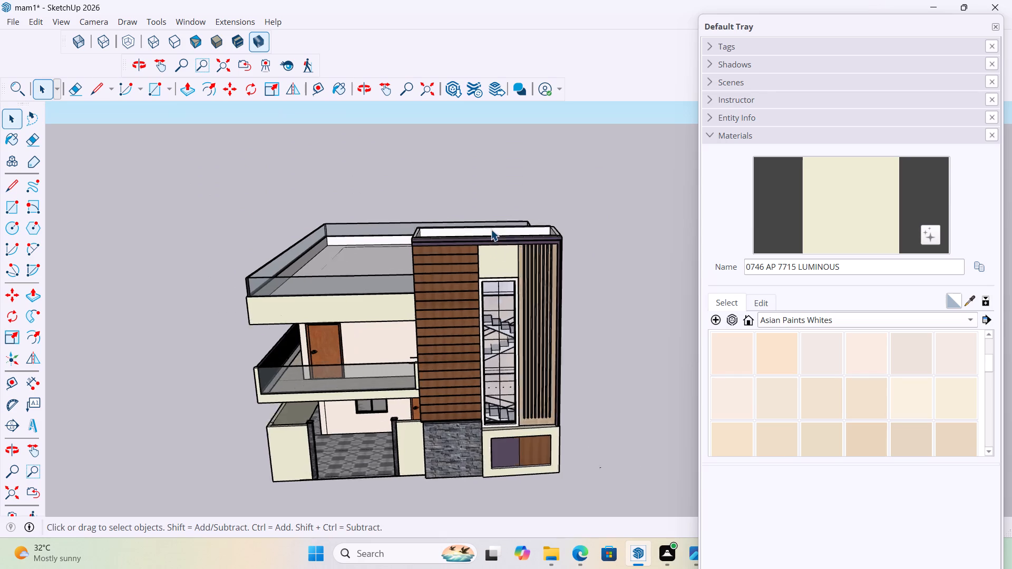
scroll(491, 229, "up", 6)
scroll(442, 194, "up", 3)
scroll(442, 194, "down", 3)
middle_click_drag(454, 224, 454, 246)
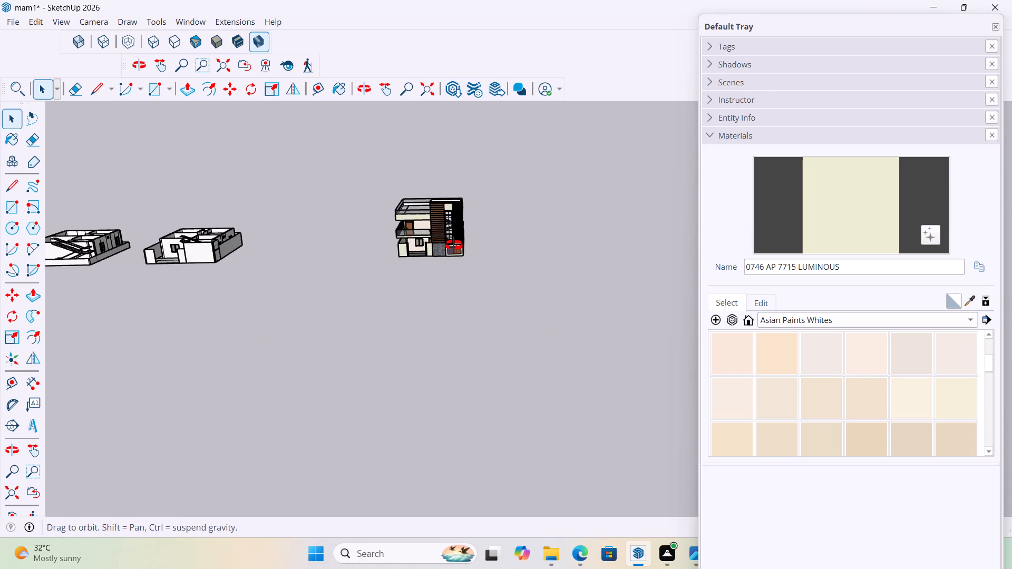
middle_click_drag(454, 246, 416, 313)
scroll(444, 184, "up", 17)
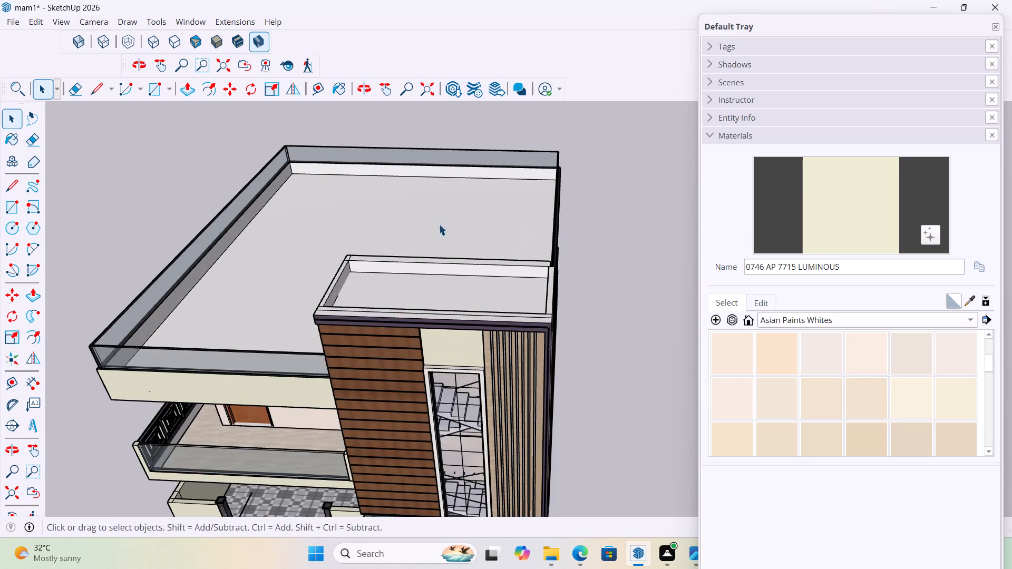
scroll(439, 290, "down", 4)
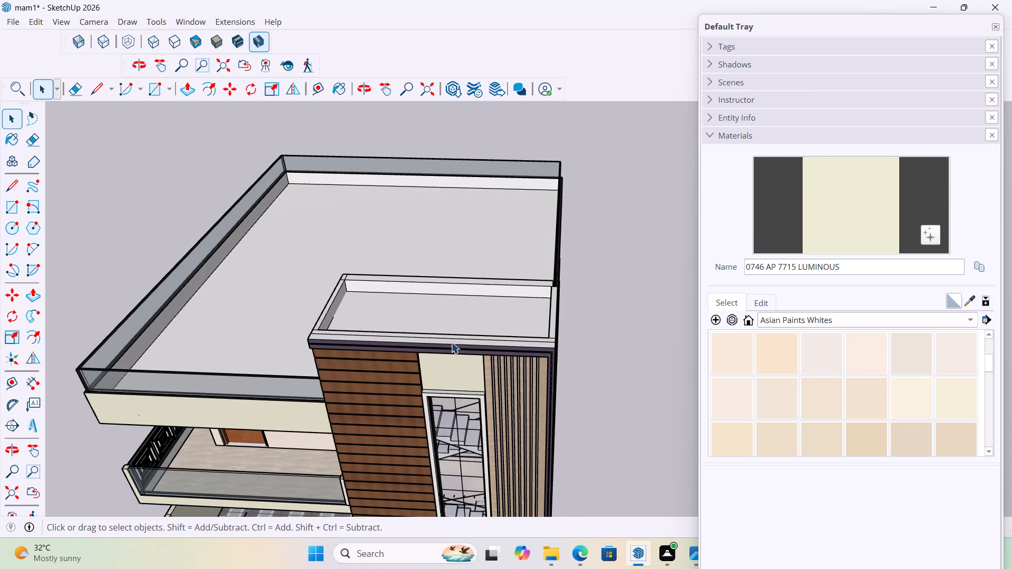
scroll(459, 364, "up", 3)
middle_click_drag(475, 307, 498, 266)
scroll(376, 238, "up", 5)
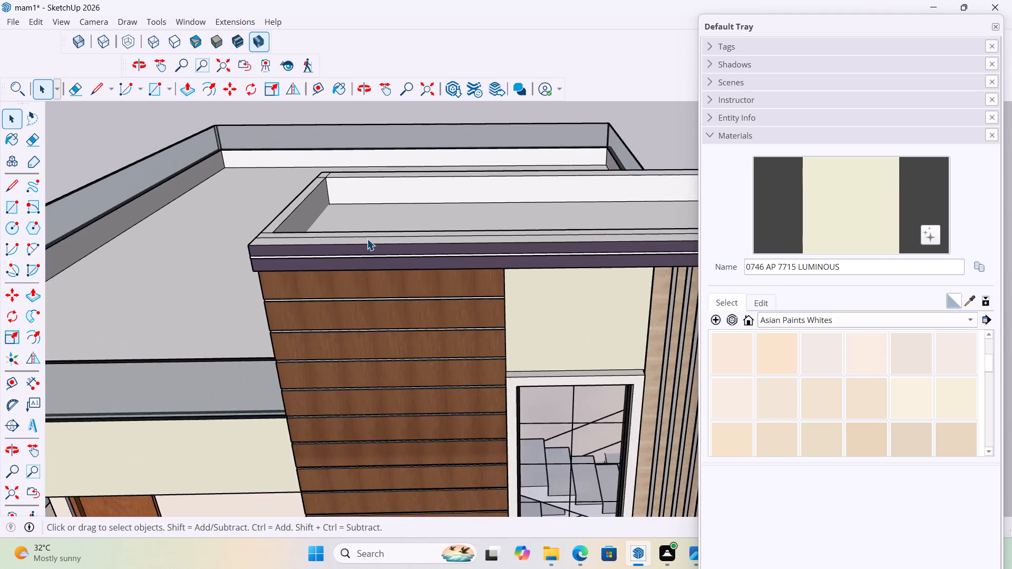
scroll(367, 239, "up", 5)
middle_click_drag(335, 231, 229, 337)
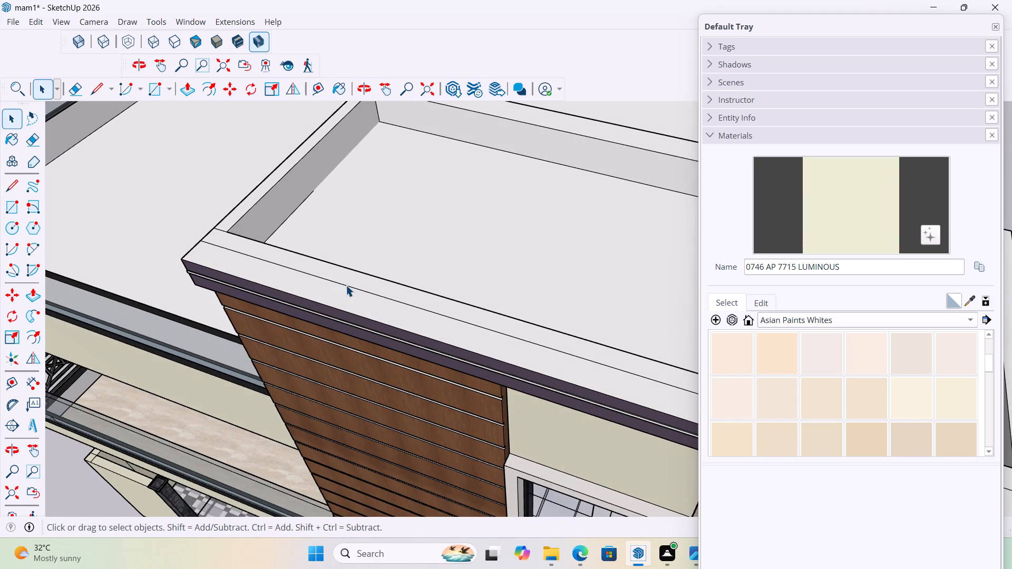
left_click(346, 285)
key("Delete")
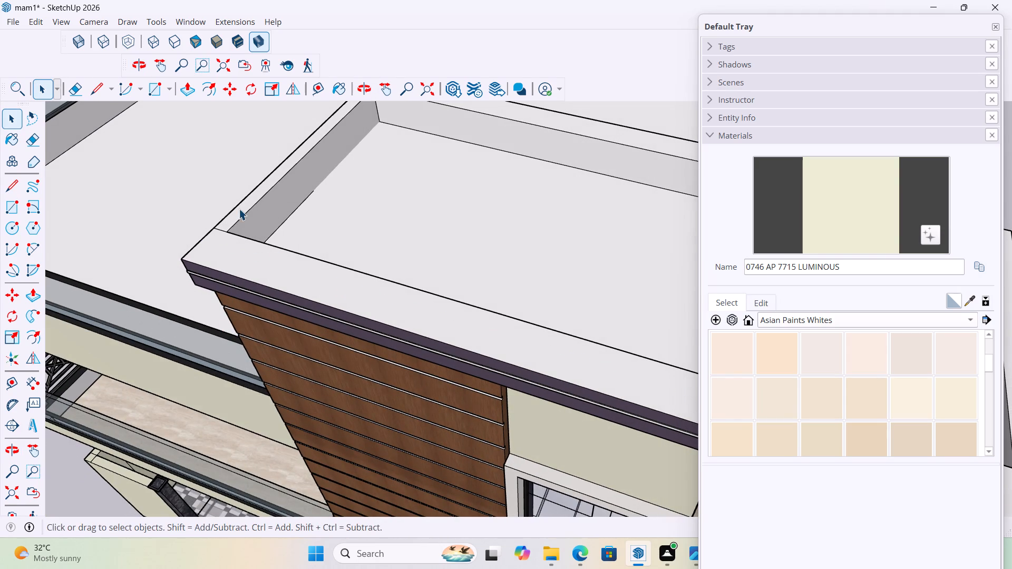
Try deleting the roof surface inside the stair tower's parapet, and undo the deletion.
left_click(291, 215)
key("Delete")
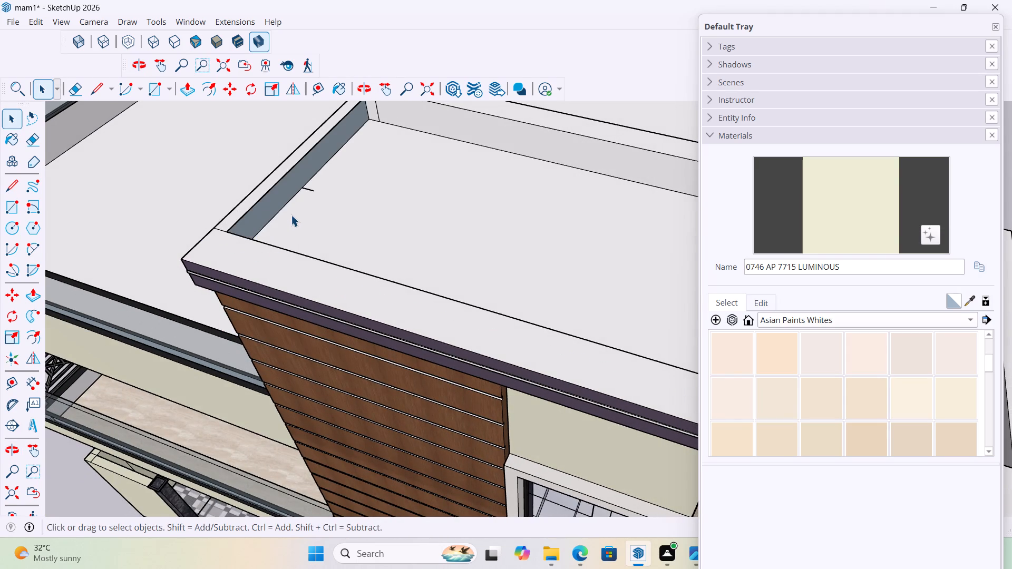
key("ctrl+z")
Delete the two short seam lines crossing the parapet top at the stair tower's rear corner on the main-roof side.
scroll(291, 215, "down", 5)
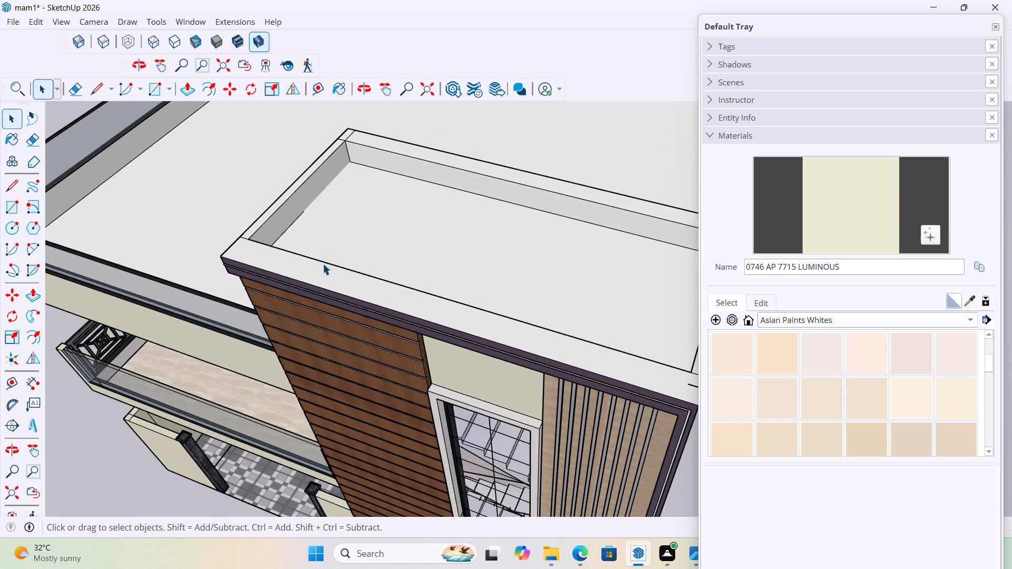
scroll(352, 139, "up", 3)
middle_click_drag(354, 127, 465, 145)
scroll(345, 164, "up", 2)
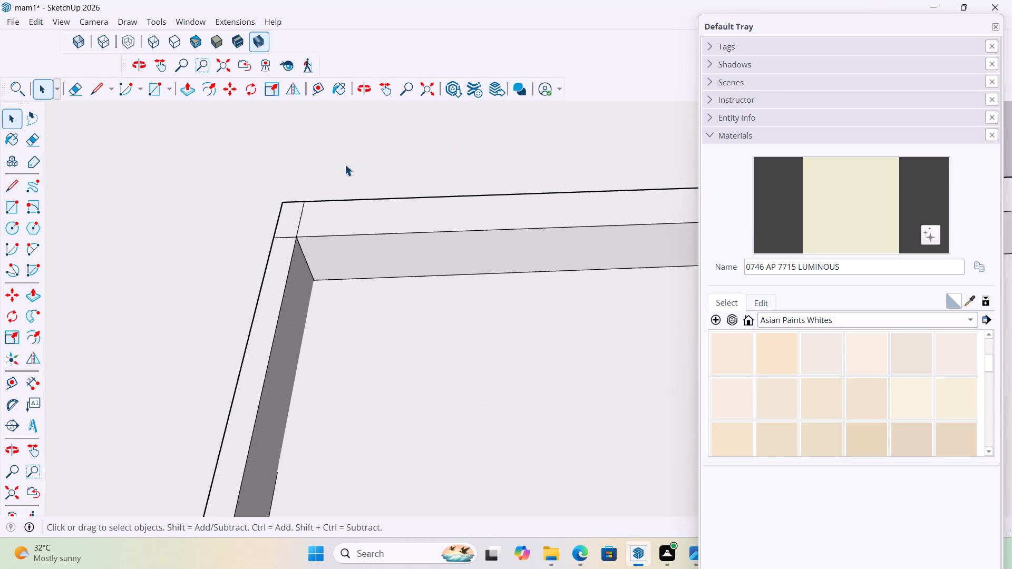
scroll(345, 164, "up", 4)
left_click(283, 239)
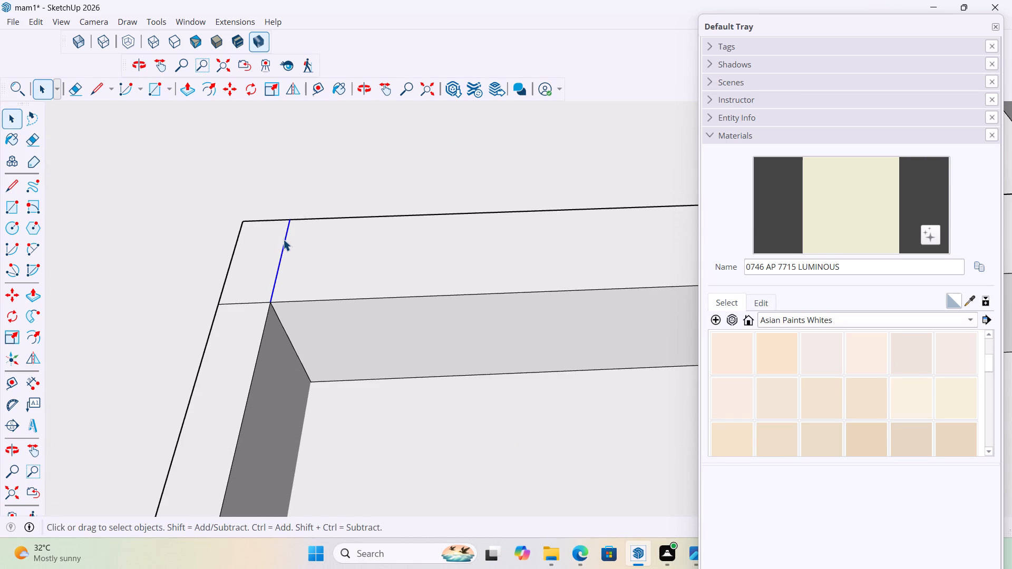
key("Delete")
left_click(248, 303)
key("Delete")
scroll(222, 292, "down", 4)
left_click_drag(222, 292, 227, 266)
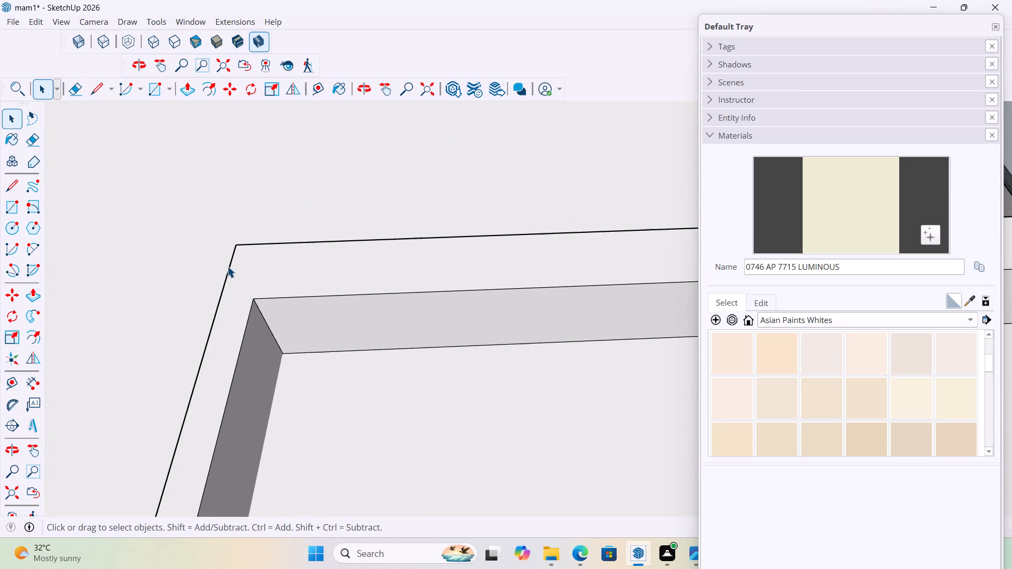
left_click_drag(227, 266, 230, 260)
scroll(227, 266, "down", 18)
scroll(596, 390, "up", 7)
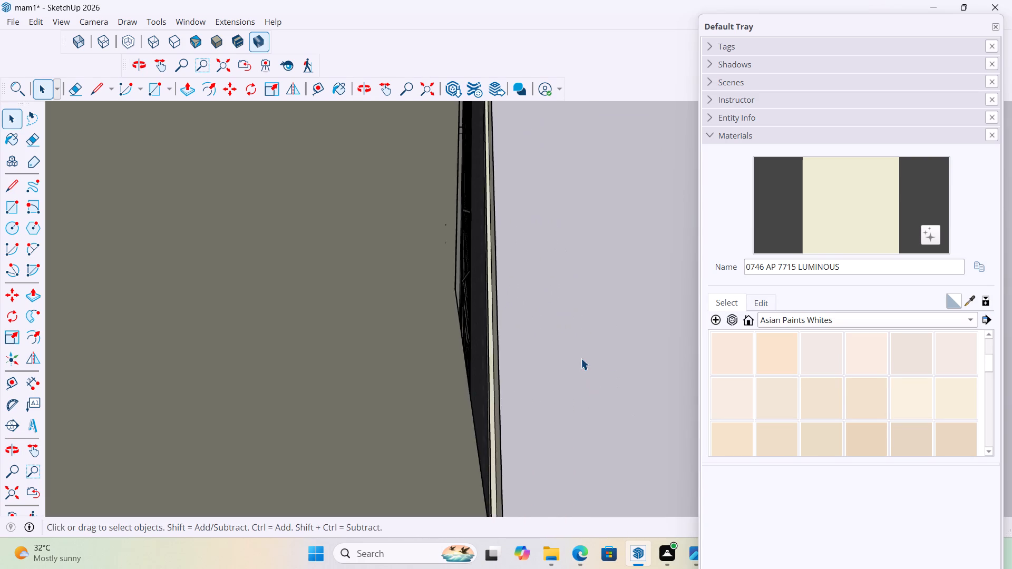
Delete the three stray edges at the stair tower's top front corner: two on the side wall and one on the parapet top.
scroll(569, 375, "down", 5)
middle_click_drag(579, 371, 308, 252)
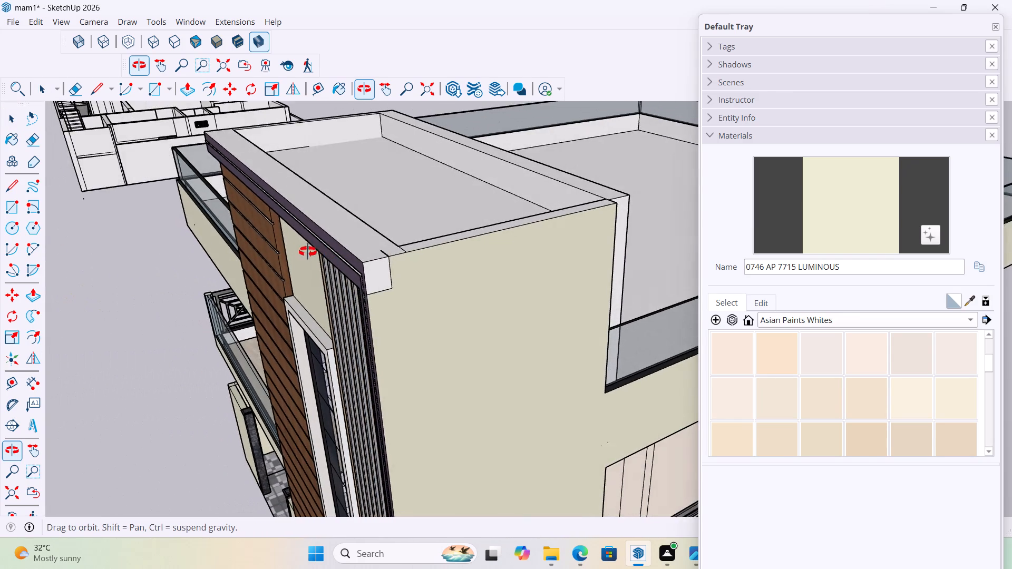
middle_click_drag(308, 252, 304, 246)
scroll(445, 254, "up", 10)
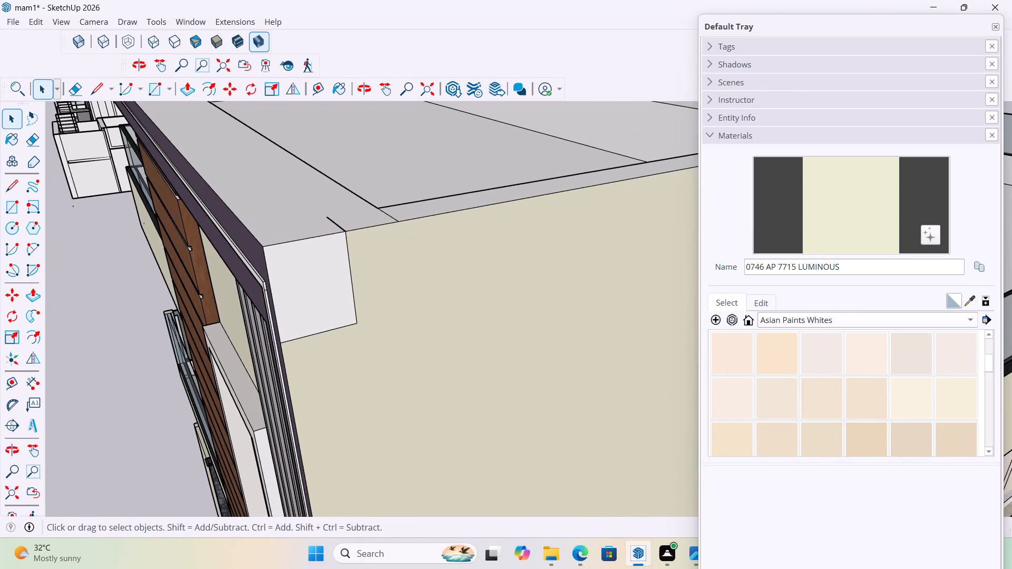
left_click(334, 327)
key("Delete")
left_click(353, 286)
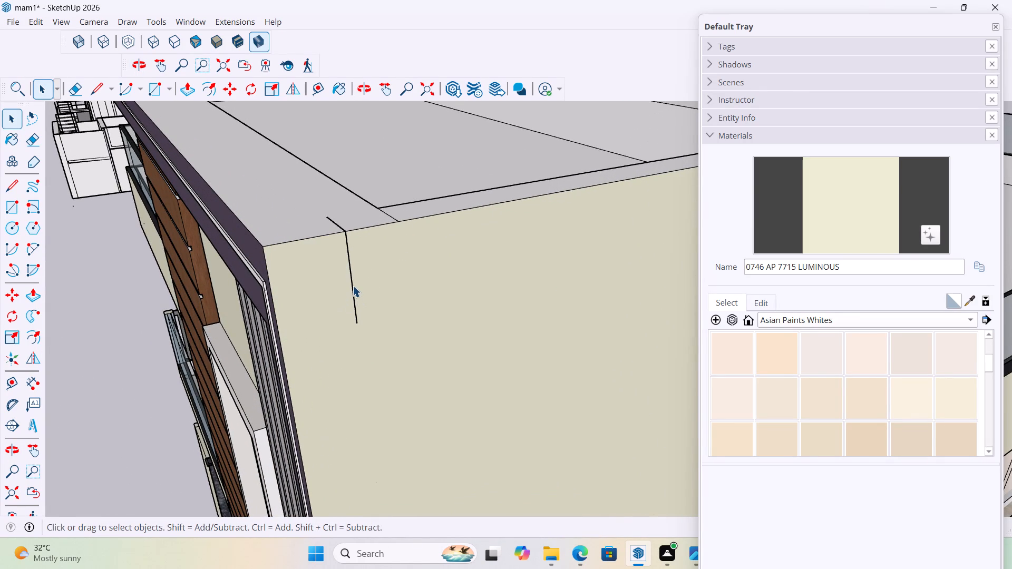
key("Delete")
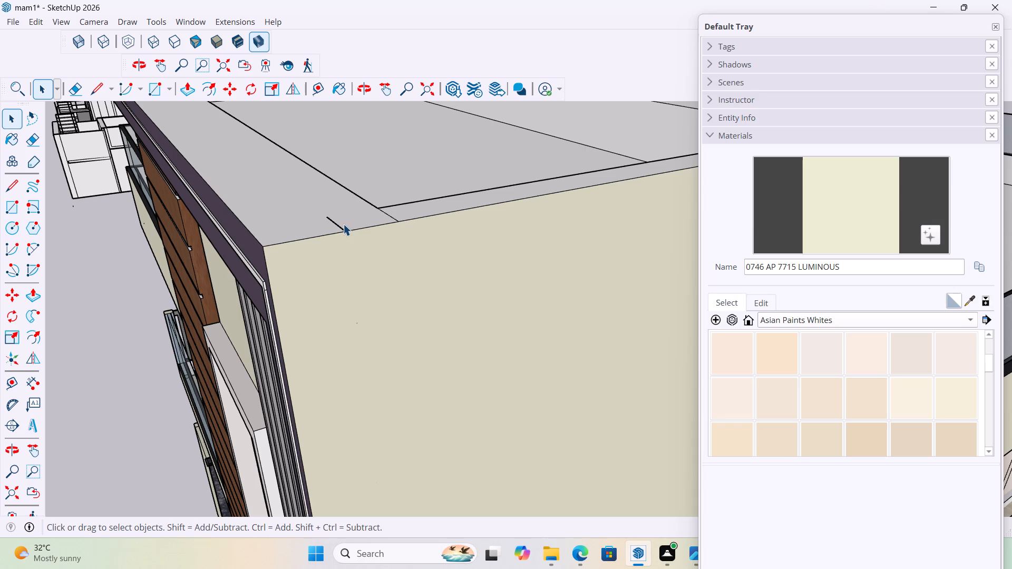
left_click(340, 227)
key("Delete")
Examine the roof parapet, the glass railing and their junction with the stair tower along the building's side.
scroll(312, 262, "down", 15)
middle_click_drag(403, 310, 533, 354)
scroll(548, 421, "up", 3)
scroll(600, 270, "up", 7)
middle_click_drag(674, 283, 530, 258)
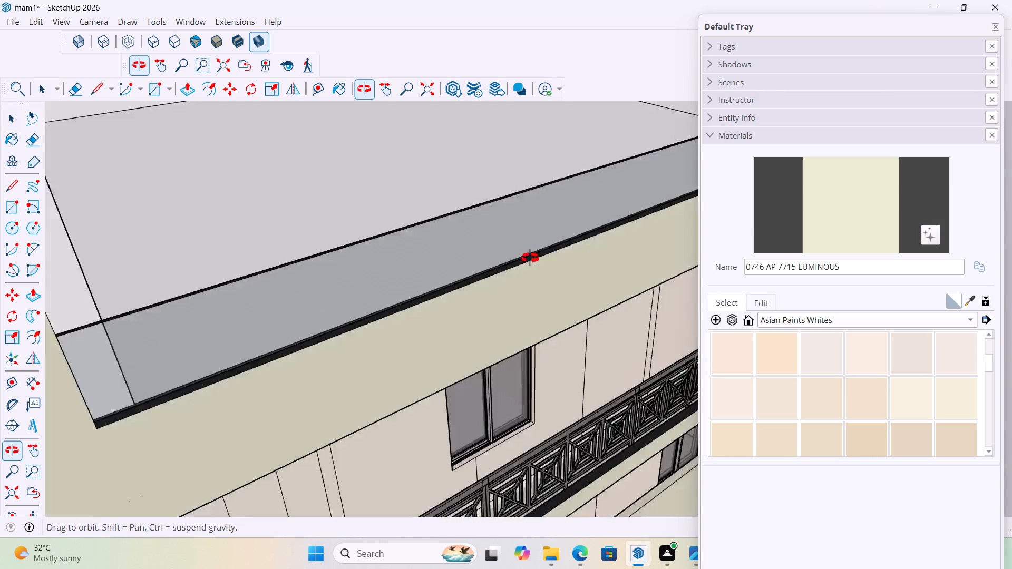
middle_click_drag(530, 258, 526, 270)
scroll(696, 308, "down", 3)
scroll(542, 334, "down", 3)
scroll(317, 263, "up", 3)
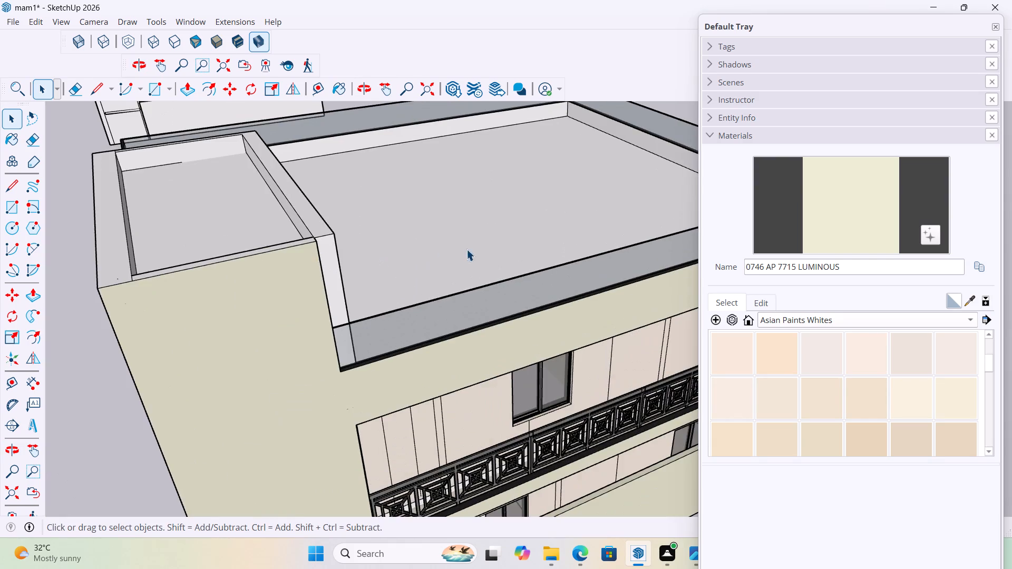
middle_click_drag(464, 249, 254, 307)
scroll(56, 218, "up", 4)
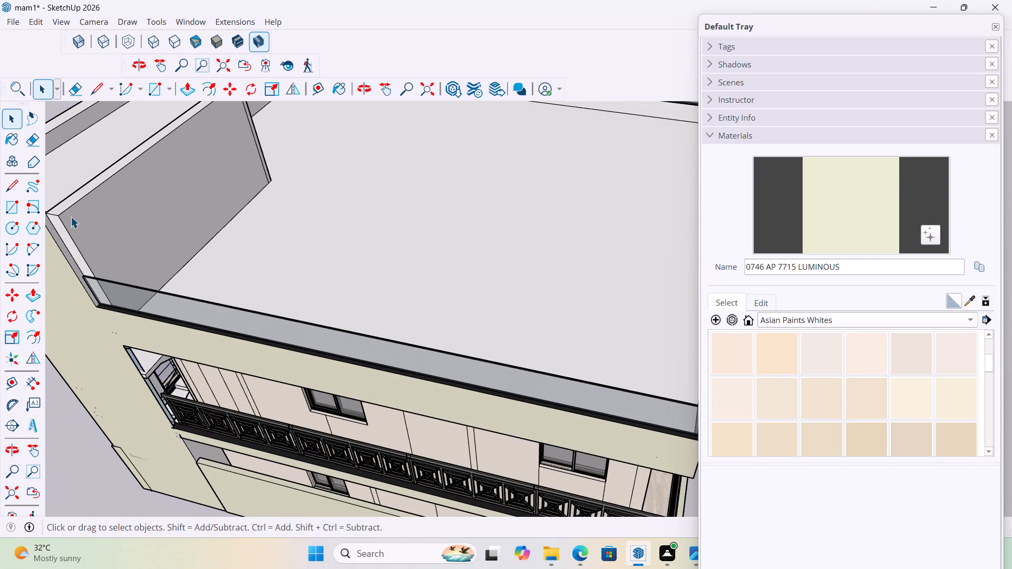
scroll(72, 258, "up", 4)
middle_click_drag(92, 247, 185, 229)
scroll(145, 261, "up", 5)
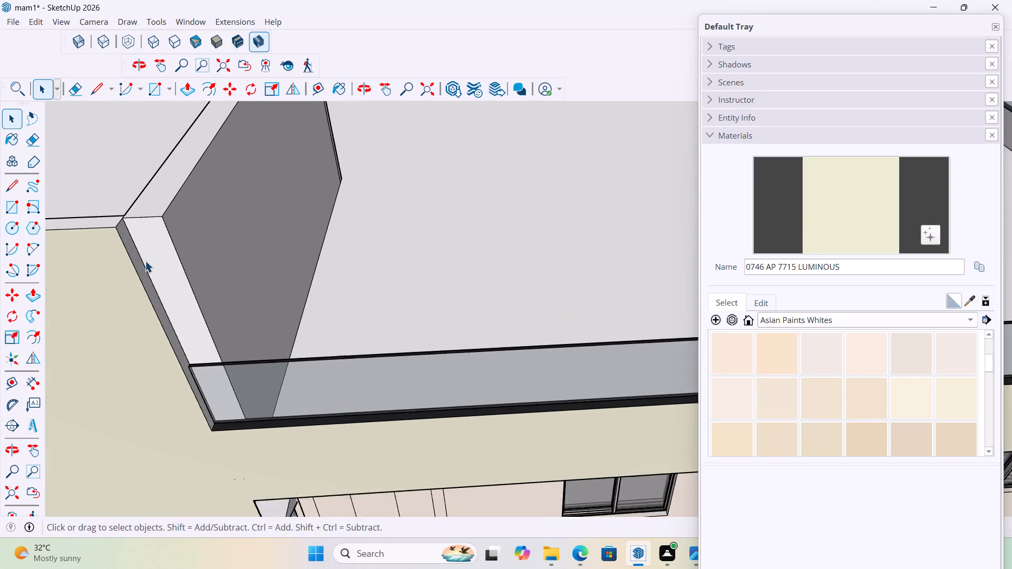
scroll(145, 261, "up", 2)
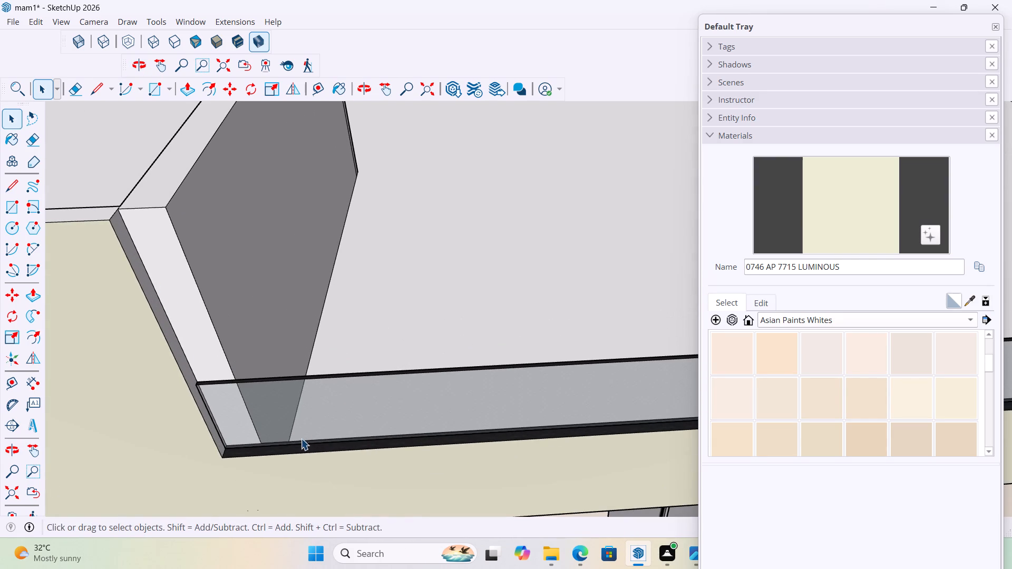
scroll(291, 440, "up", 5)
scroll(319, 418, "down", 10)
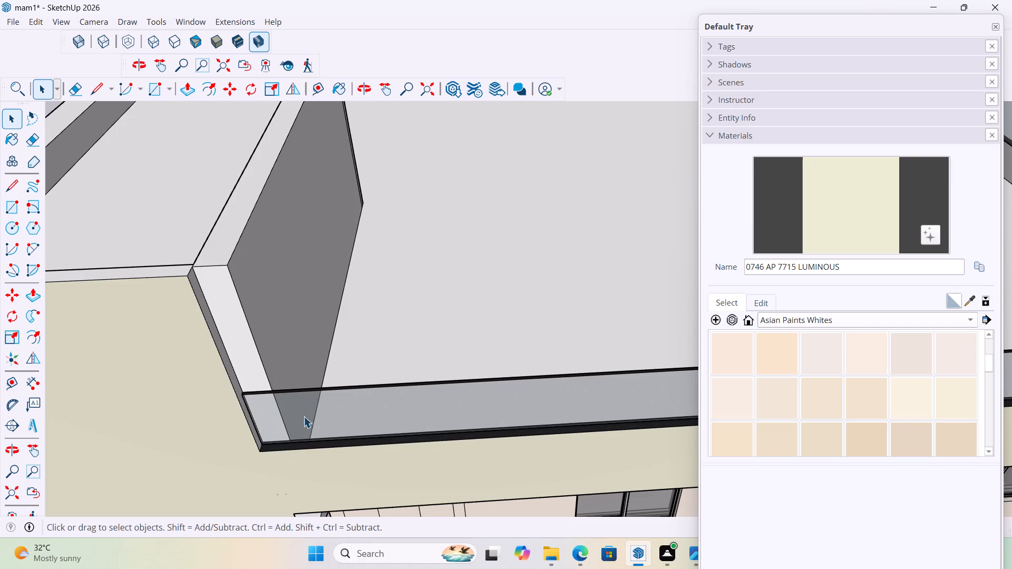
scroll(300, 411, "down", 5)
middle_click_drag(317, 381, 476, 320)
scroll(229, 325, "down", 9)
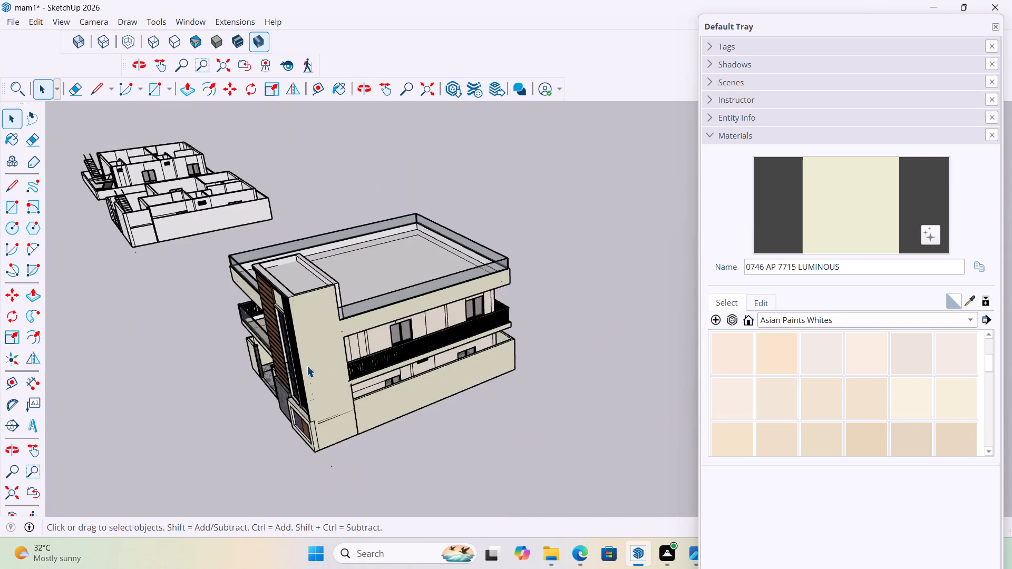
Examine the front elevation, balconies and roof terrace, checking the extent of the terrace floor face by selecting it.
scroll(339, 372, "up", 3)
middle_click_drag(342, 318, 632, 277)
scroll(222, 263, "down", 4)
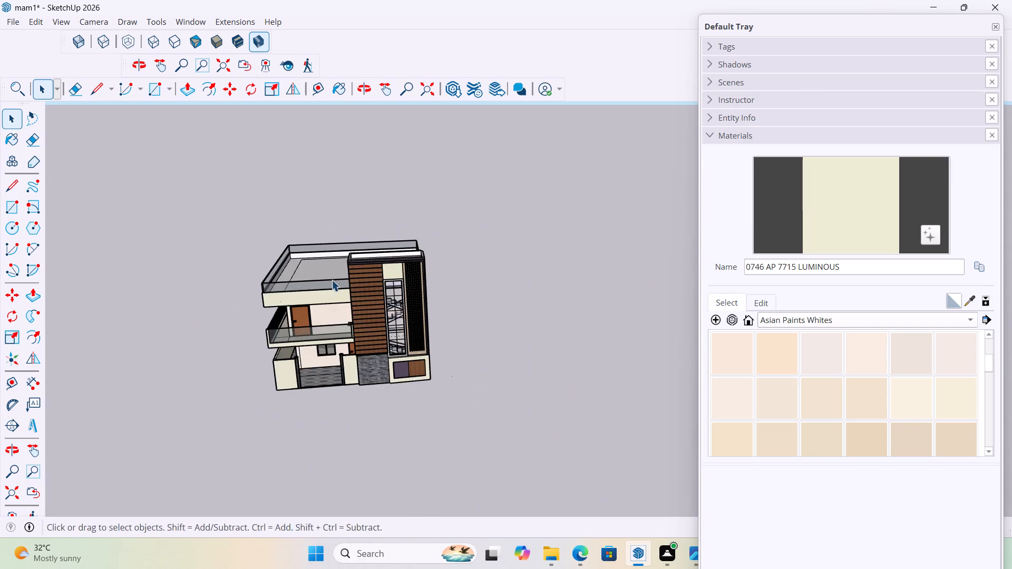
middle_click_drag(350, 279, 616, 271)
scroll(493, 341, "up", 8)
middle_click_drag(507, 299, 449, 343)
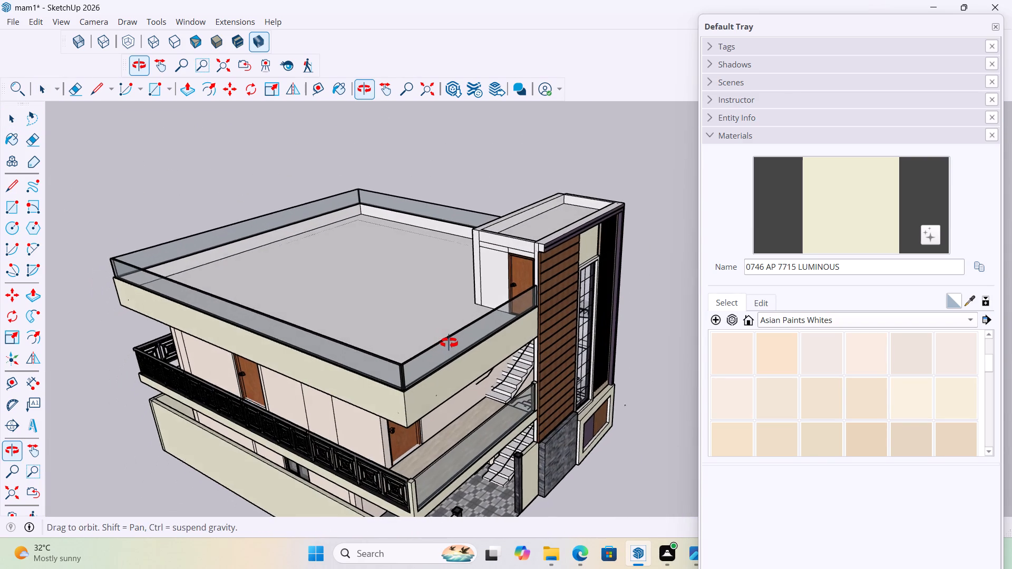
middle_click_drag(449, 343, 446, 343)
scroll(427, 320, "down", 8)
scroll(405, 391, "up", 9)
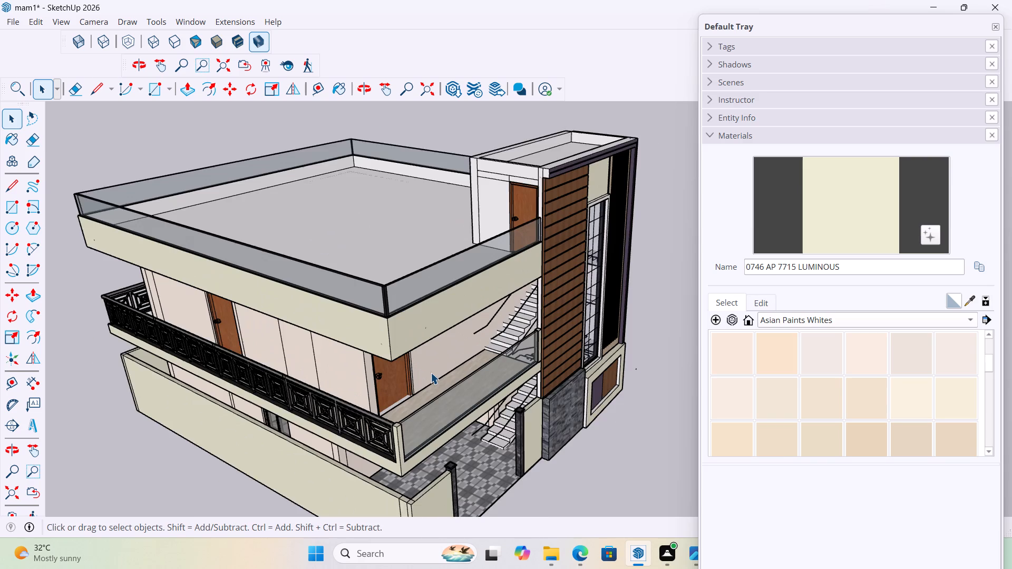
scroll(431, 372, "up", 2)
scroll(438, 405, "down", 4)
scroll(455, 399, "up", 7)
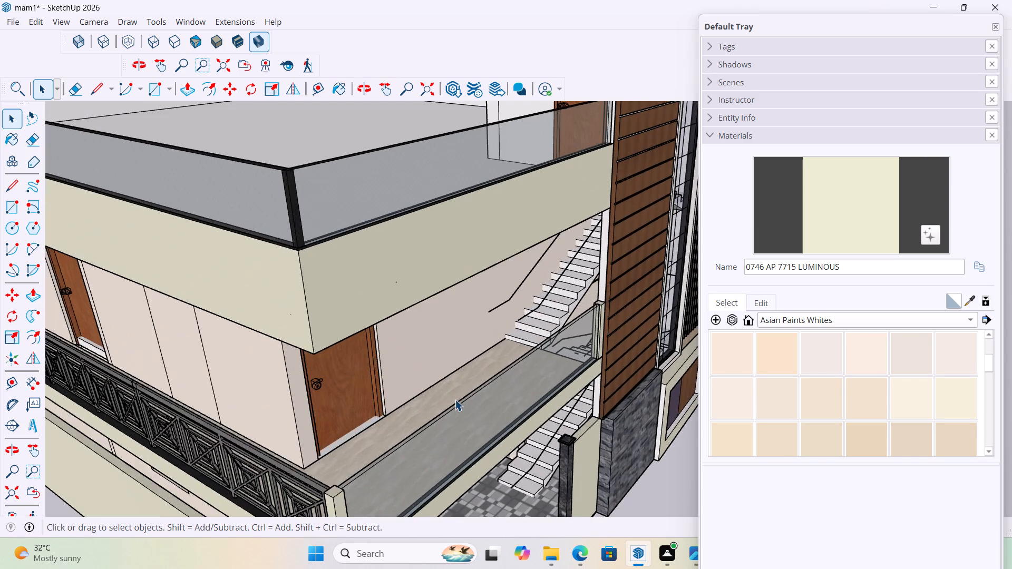
middle_click_drag(490, 391, 564, 387)
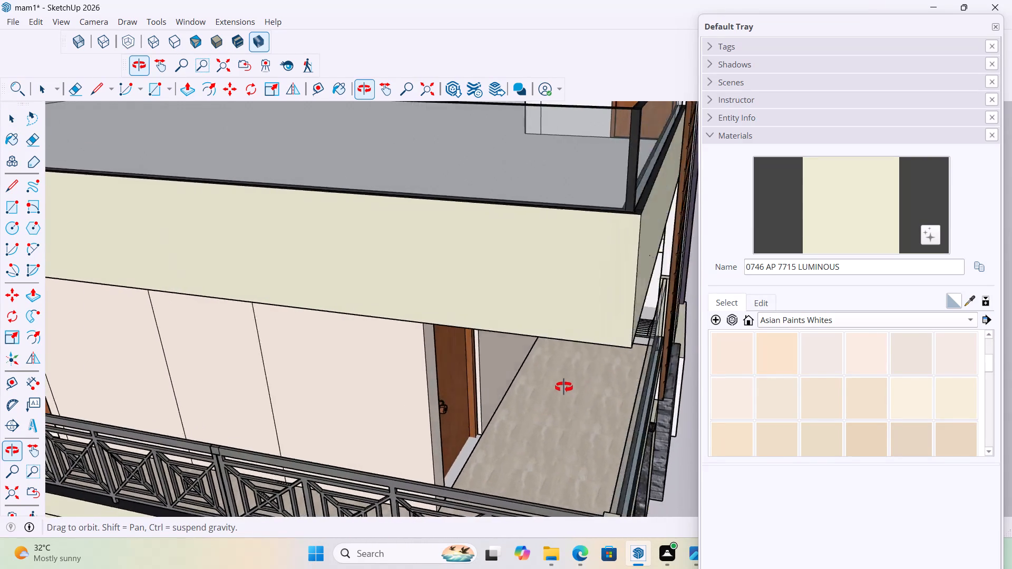
middle_click_drag(564, 387, 261, 377)
scroll(363, 407, "down", 9)
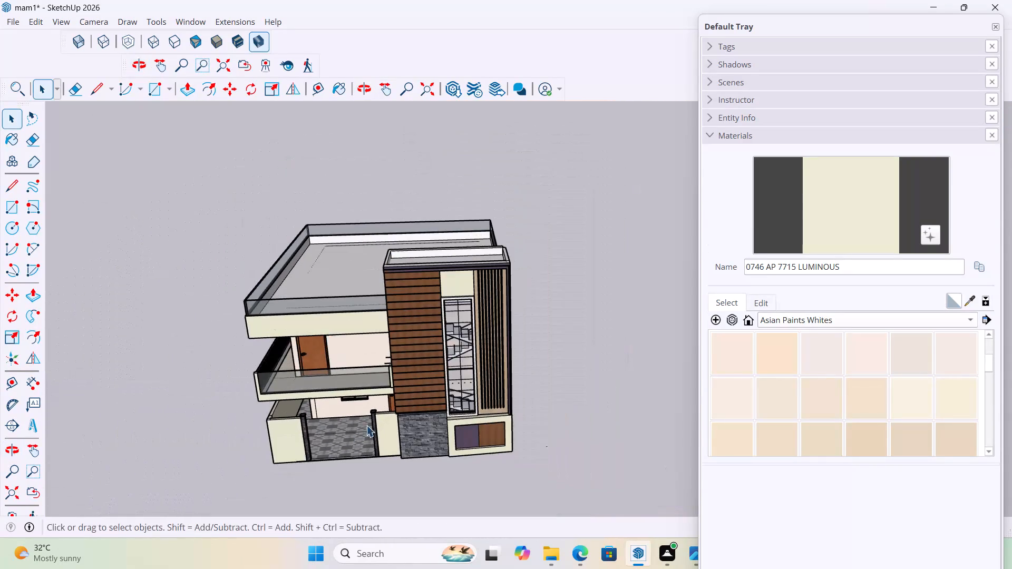
scroll(302, 229, "up", 7)
scroll(289, 240, "down", 5)
middle_click_drag(383, 293, 485, 274)
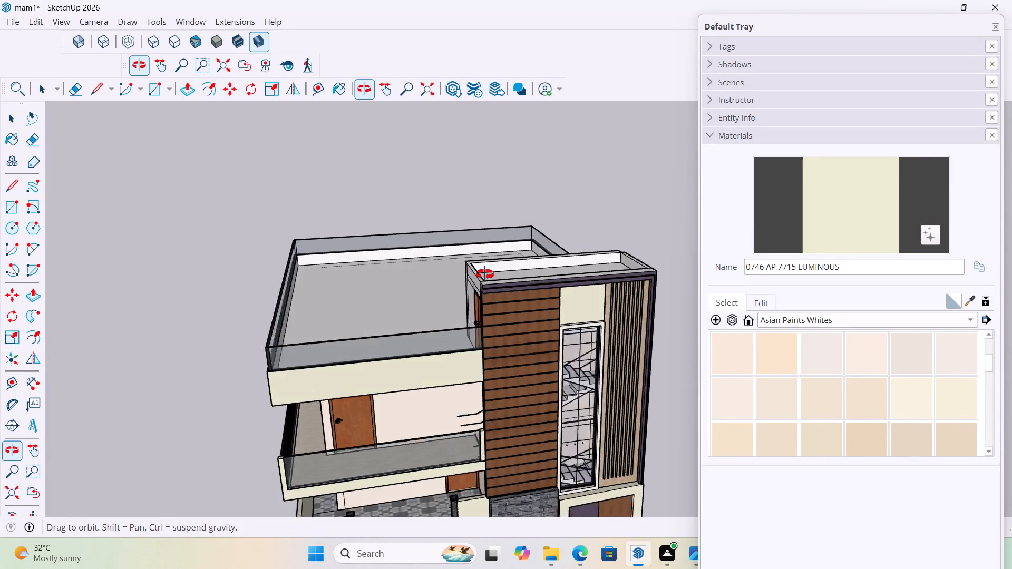
middle_click_drag(485, 274, 298, 316)
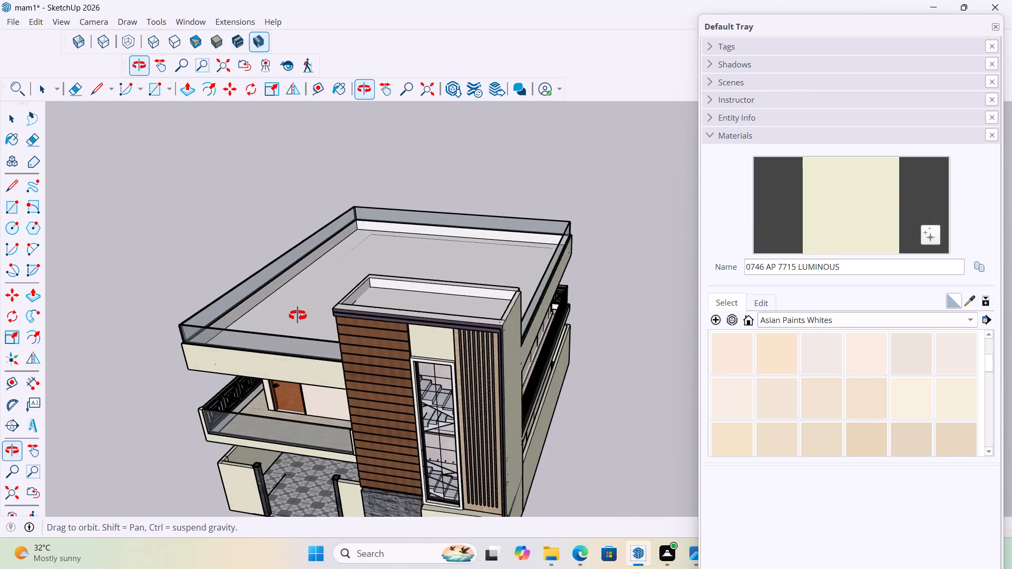
middle_click_drag(298, 316, 394, 324)
double_click(384, 323)
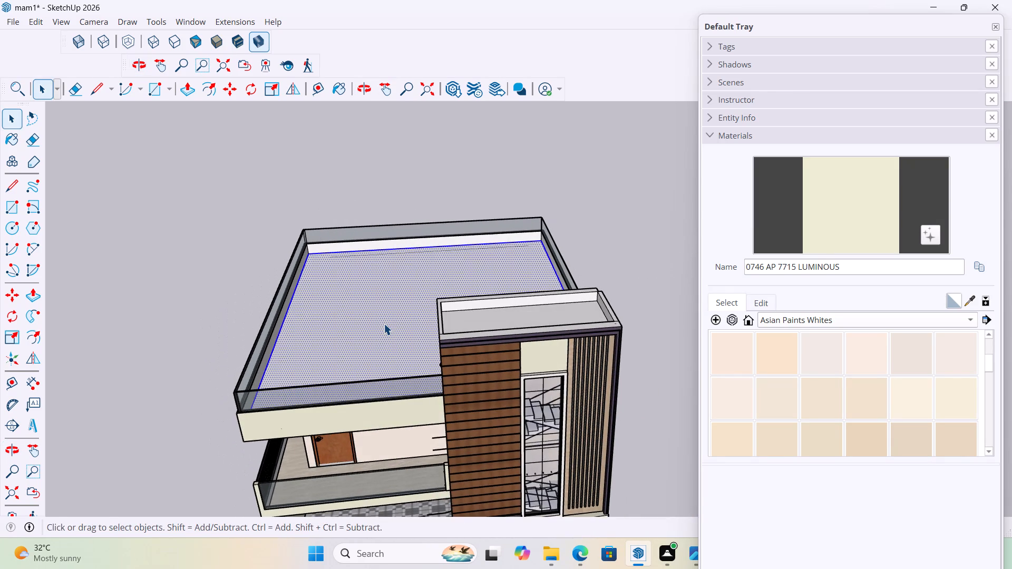
left_click(576, 181)
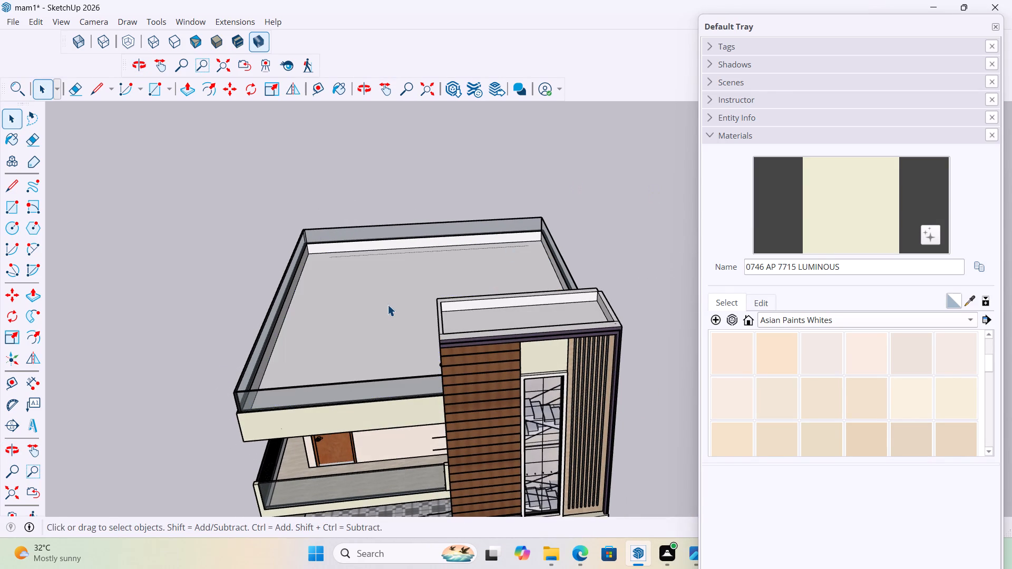
triple_click(387, 305)
double_click(387, 305)
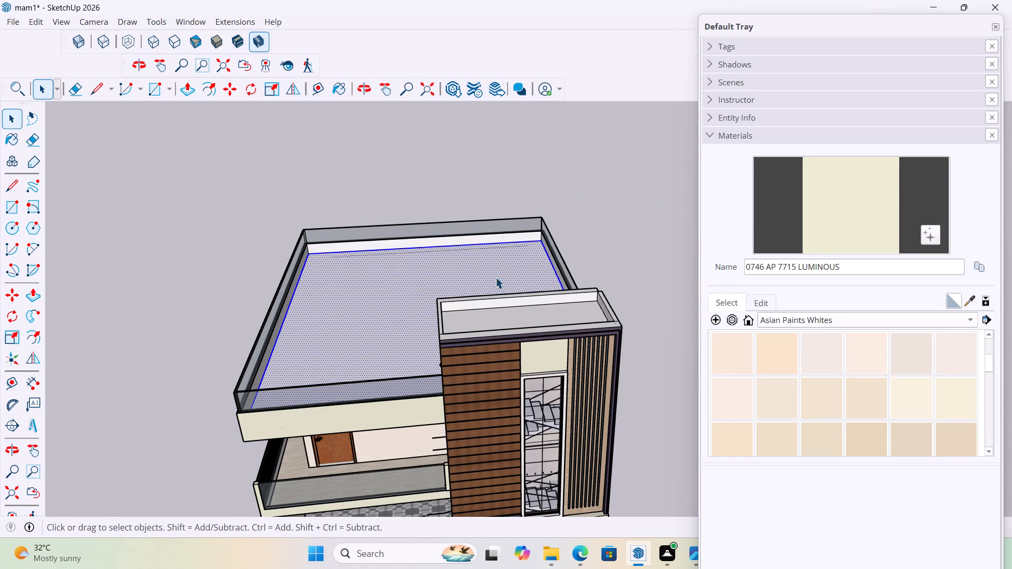
left_click(645, 225)
Switch to Microsoft Edge and run an image search for "roof anti slippery tiles".
left_click(570, 553)
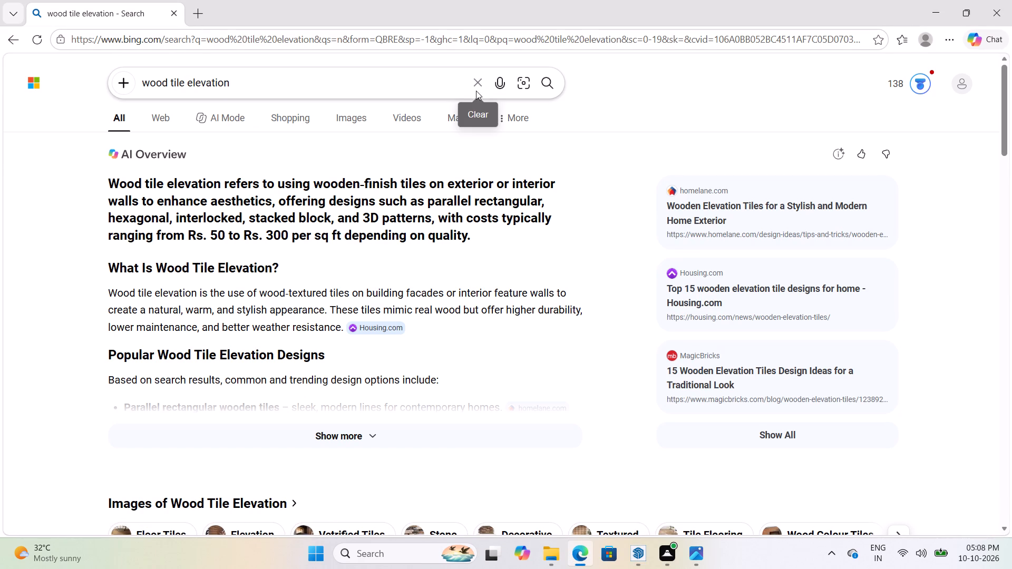
left_click(475, 84)
type("roof anti sl")
type("ippery tiles")
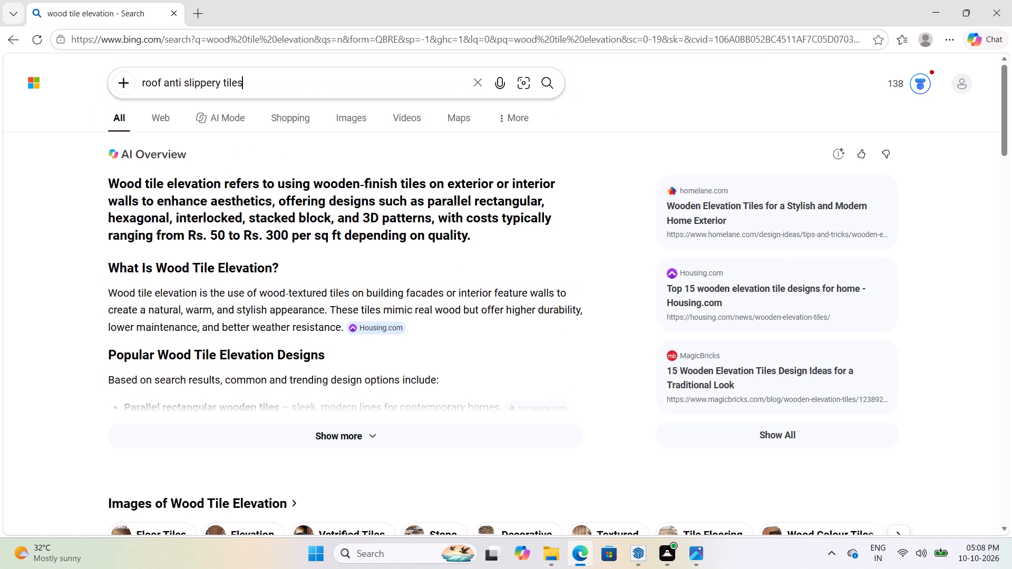
key("Return")
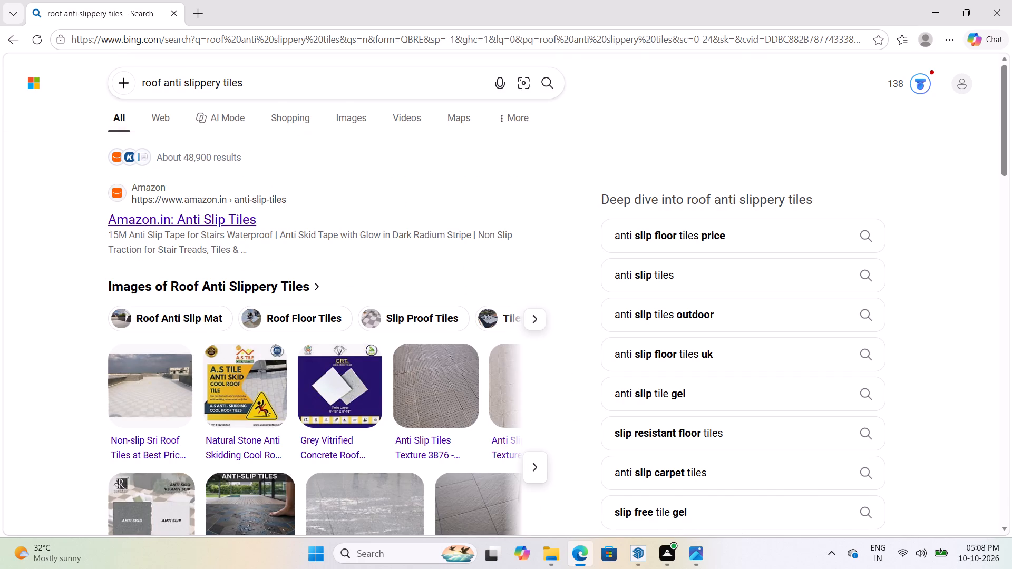
left_click(355, 115)
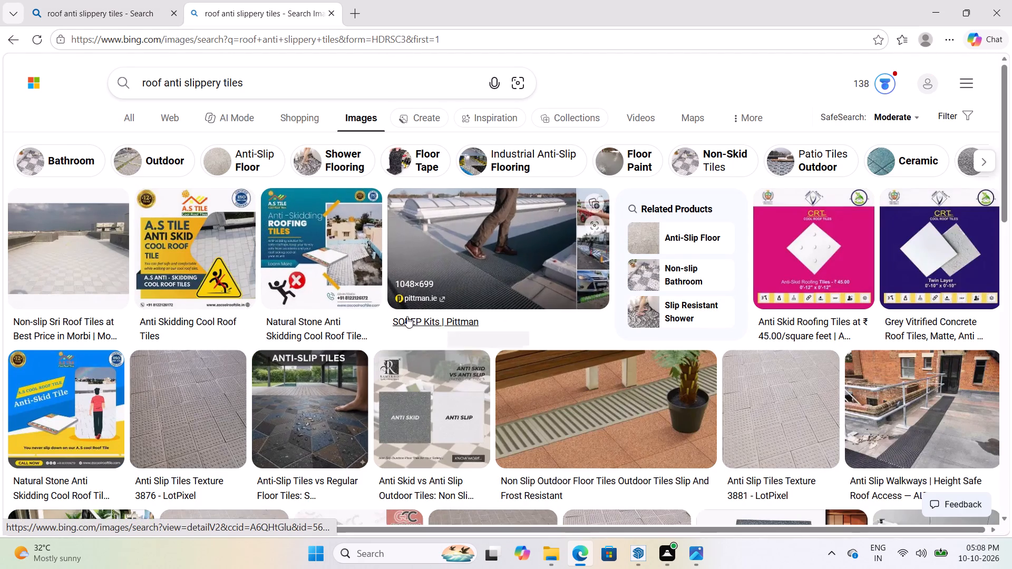
Preview several anti-slip outdoor tile images, including Anti Slip Tiles Texture 3881, for a suitable terrace floor texture.
scroll(380, 313, "down", 1)
left_click(641, 385)
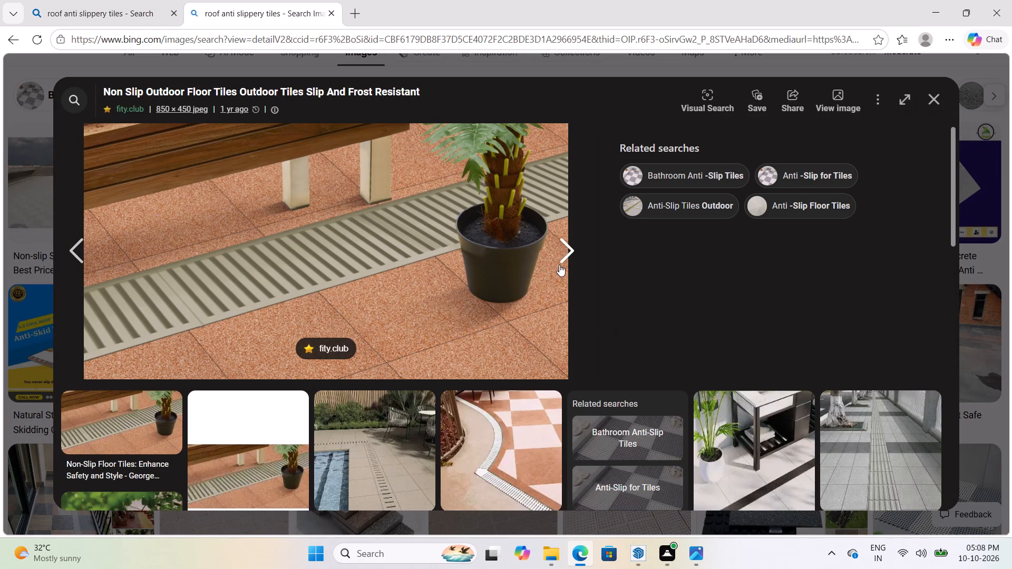
left_click(570, 257)
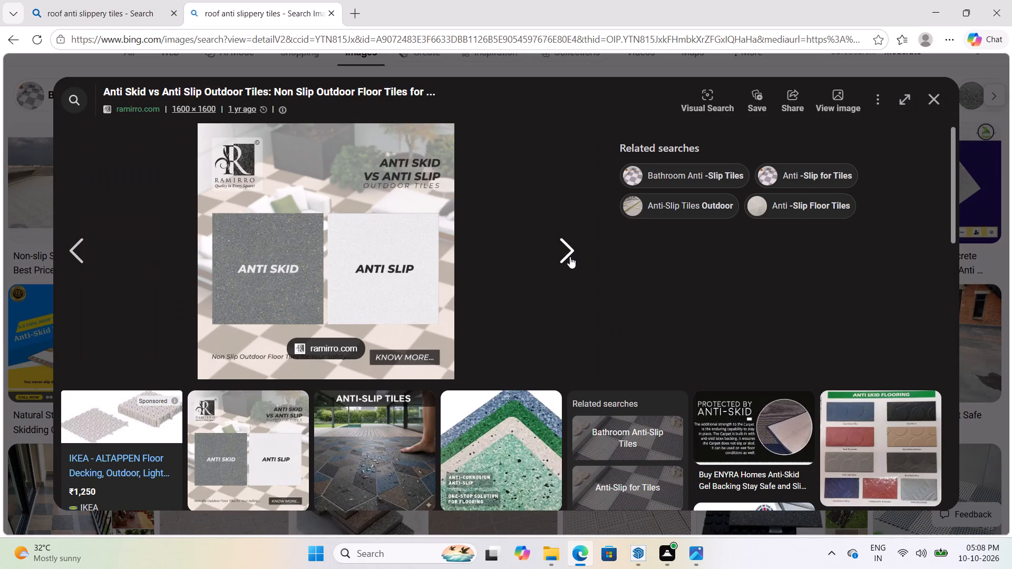
left_click(570, 257)
left_click(570, 257)
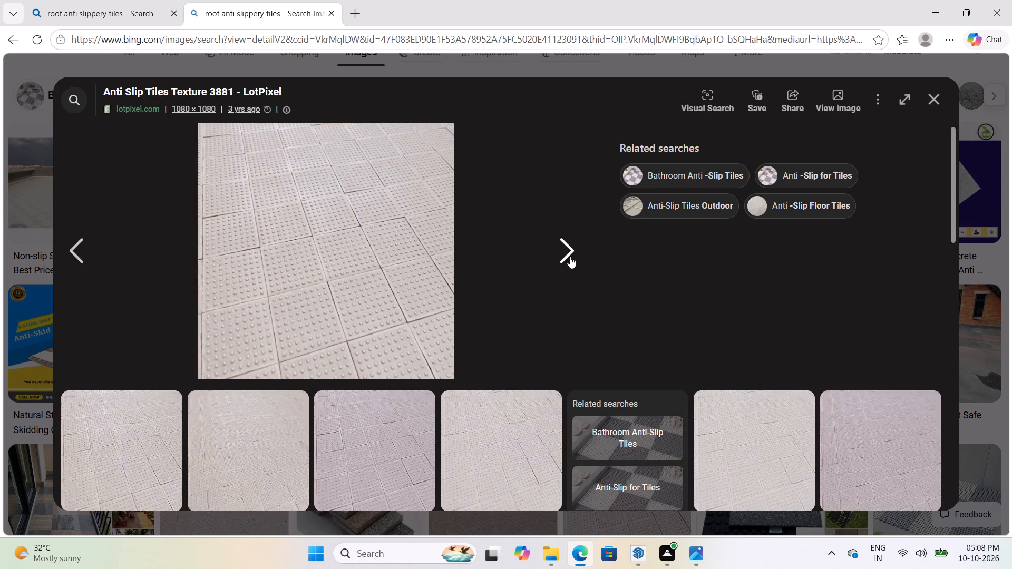
left_click(82, 258)
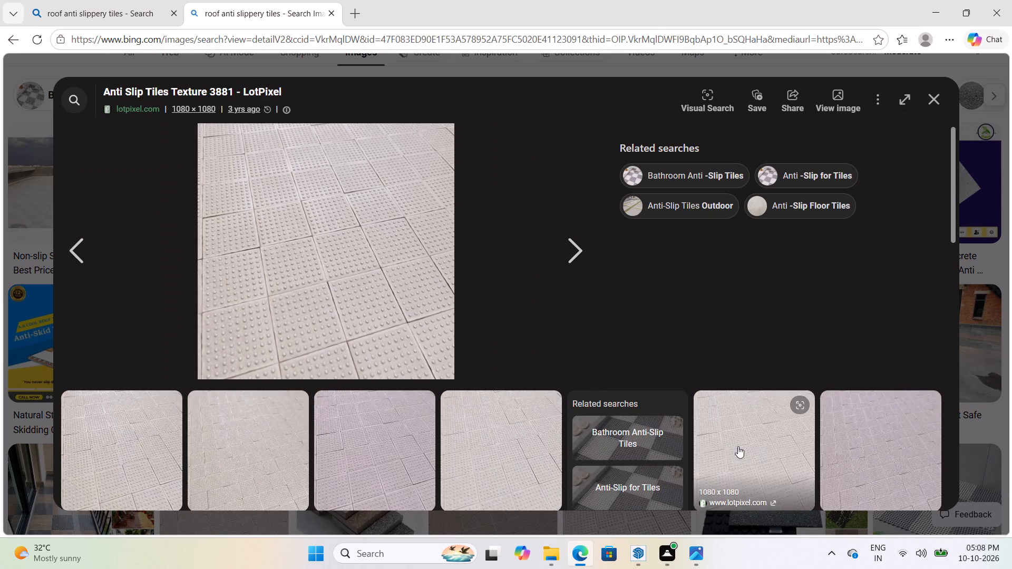
left_click(931, 95)
Browse further image results and open the beige speckled anti-skid tile image from propertygeek.in.
scroll(417, 292, "down", 4)
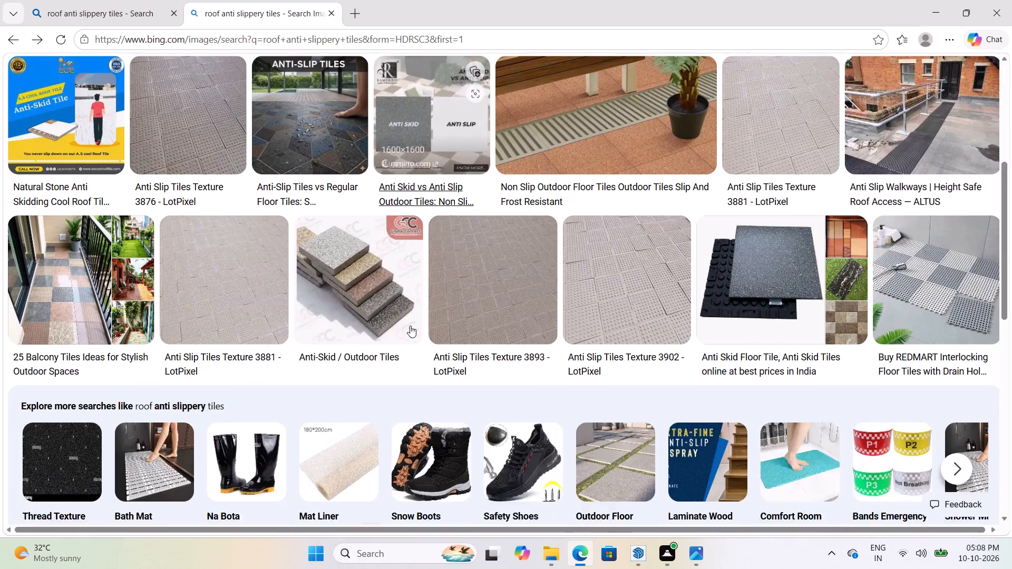
scroll(513, 344, "down", 5)
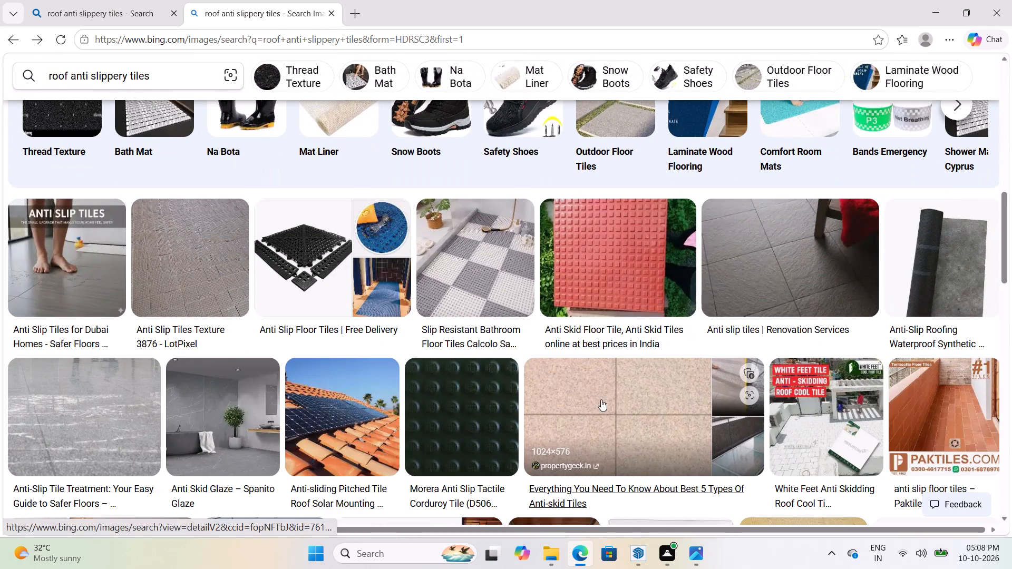
left_click(588, 399)
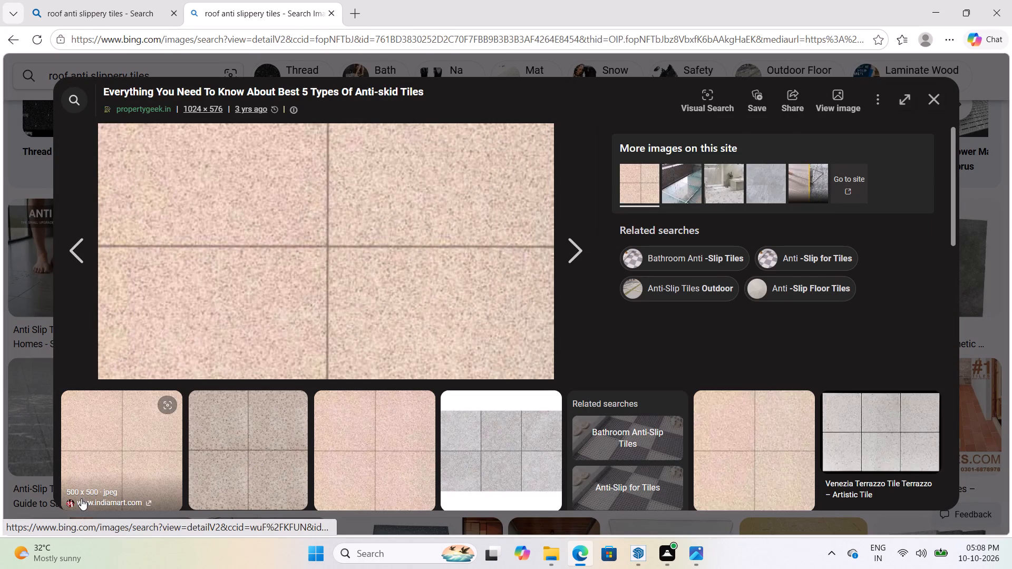
Look through the similar tile images related to the beige anti-skid tile, and close its preview.
scroll(277, 456, "down", 7)
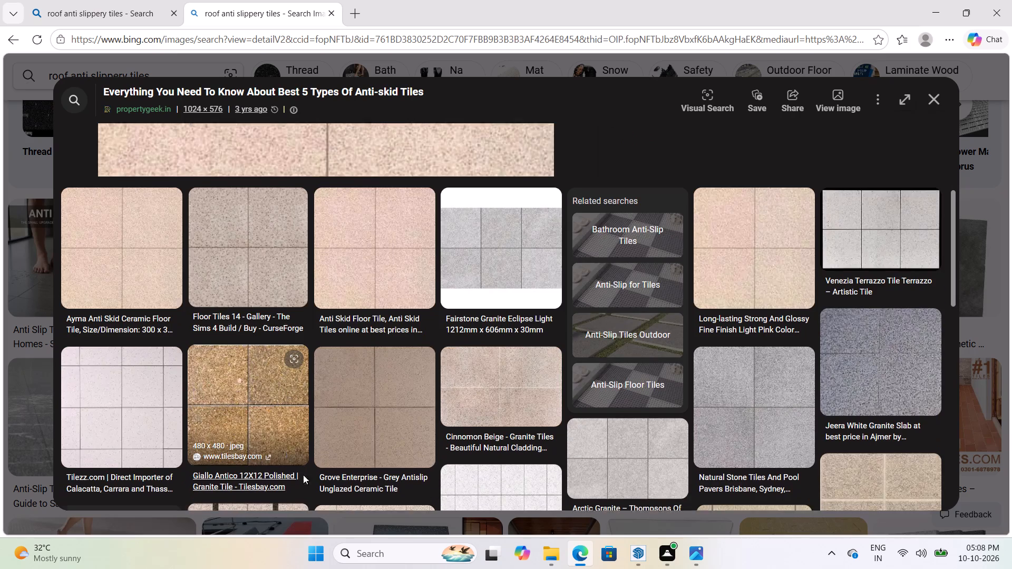
scroll(315, 472, "down", 5)
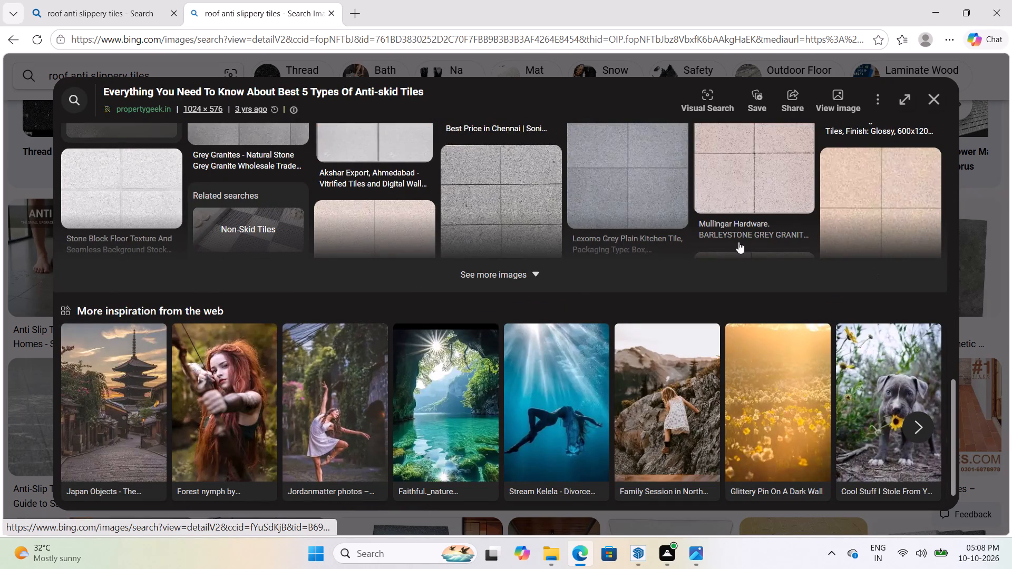
scroll(567, 273, "down", 9)
left_click(928, 103)
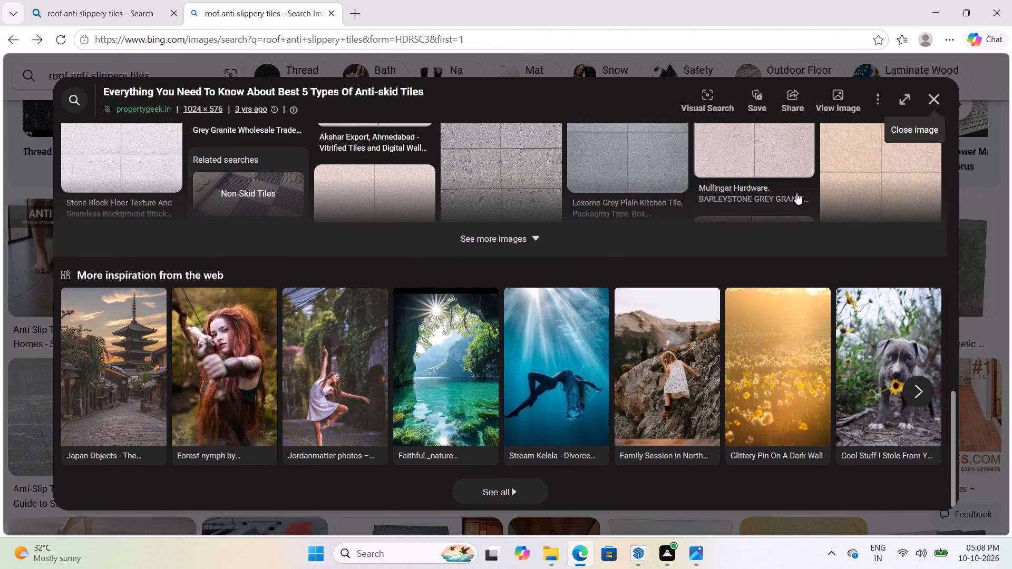
Browse the remaining "roof anti slippery tiles" image results, loading more images, for a suitable terrace floor texture.
scroll(421, 358, "down", 13)
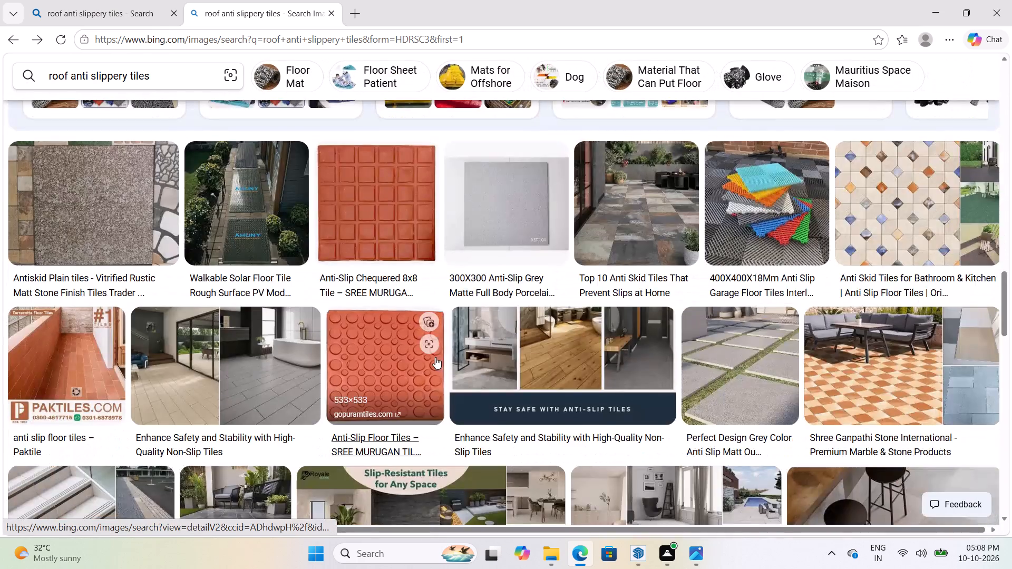
scroll(435, 357, "down", 12)
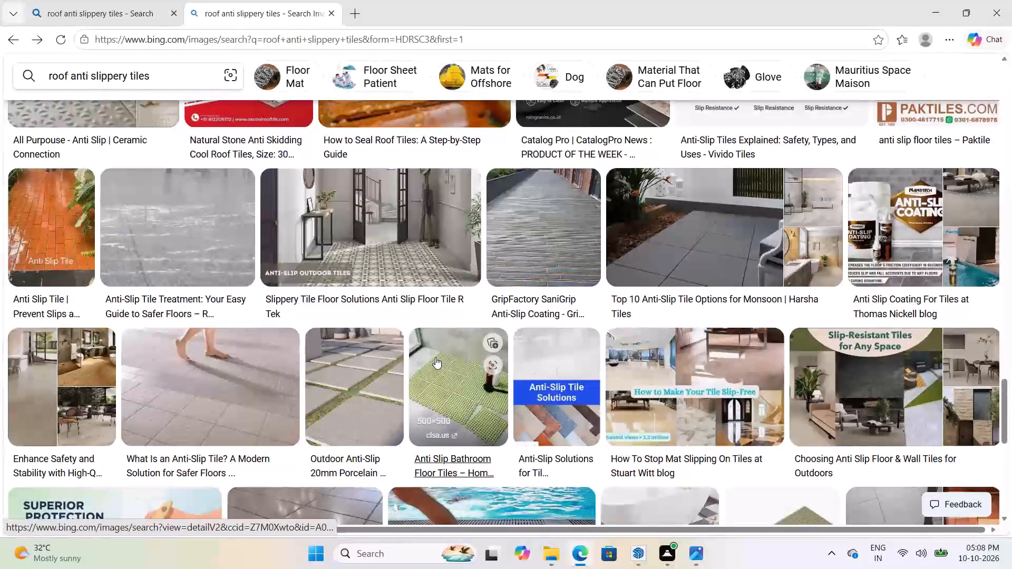
scroll(435, 357, "down", 5)
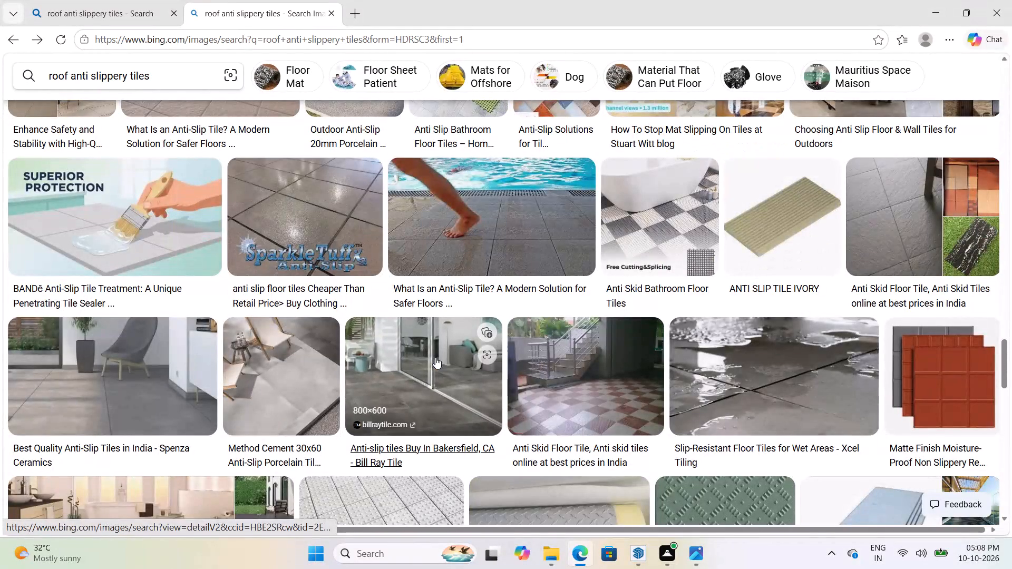
scroll(449, 350, "down", 7)
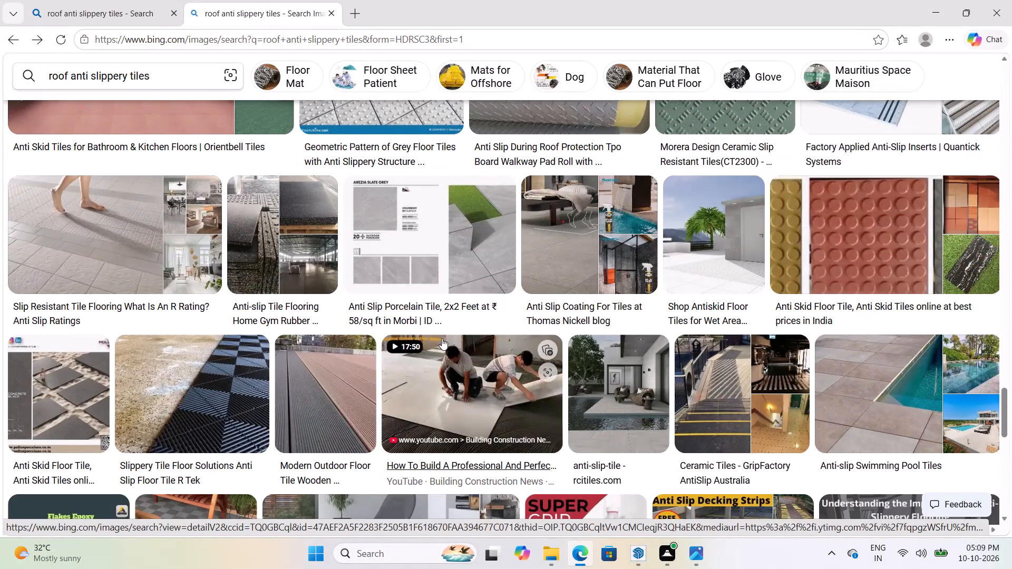
scroll(442, 348, "down", 5)
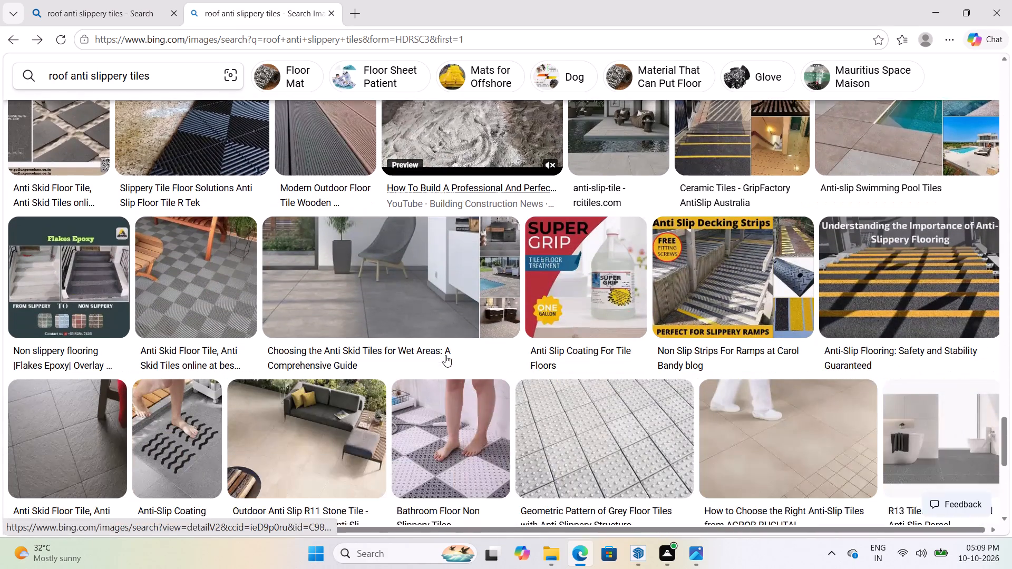
scroll(445, 355, "down", 4)
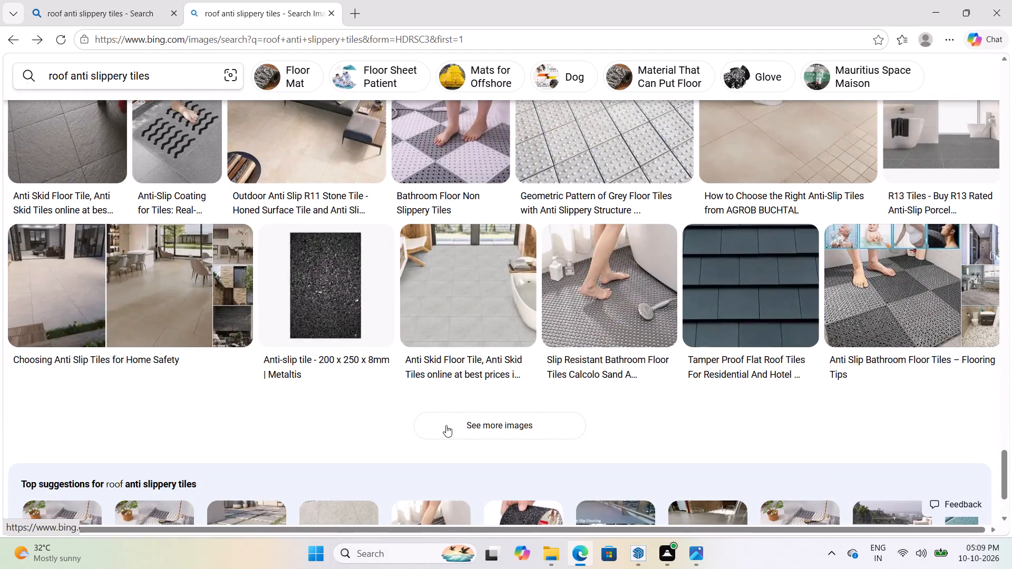
left_click(446, 425)
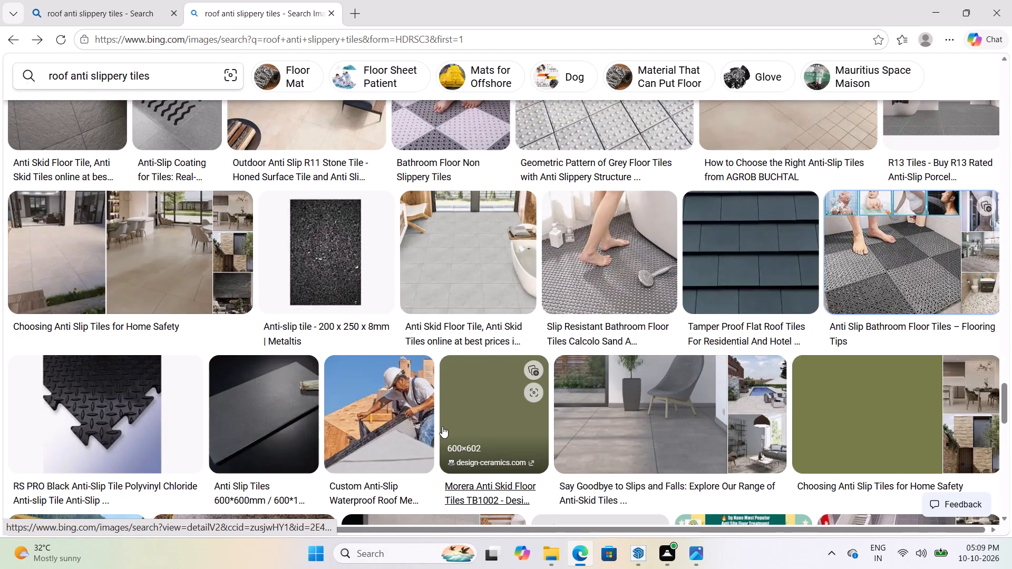
scroll(442, 426, "down", 3)
scroll(466, 420, "up", 4)
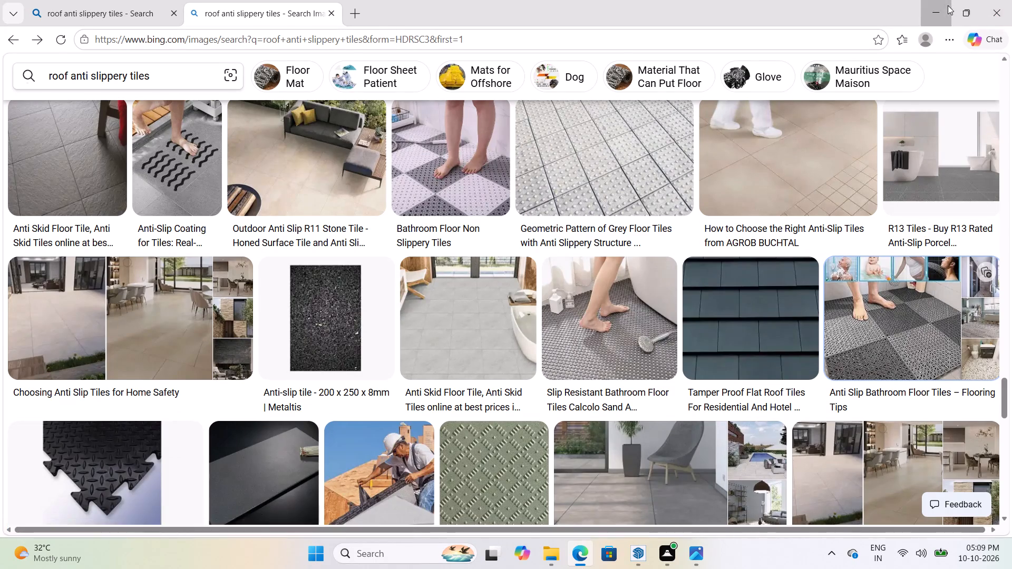
Switch to SketchUp and examine the roof terrace floor and its parapet edges, selecting the floor face to check its extent.
left_click(948, 5)
scroll(446, 313, "up", 10)
middle_click_drag(317, 170, 334, 190)
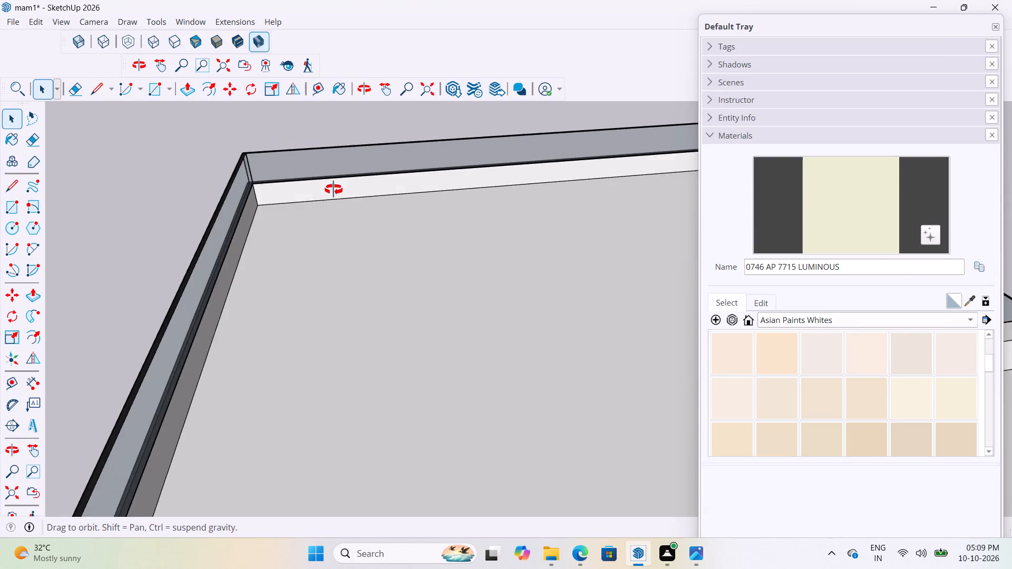
middle_click_drag(334, 190, 293, 211)
scroll(411, 292, "down", 3)
scroll(357, 268, "up", 3)
left_click(354, 267)
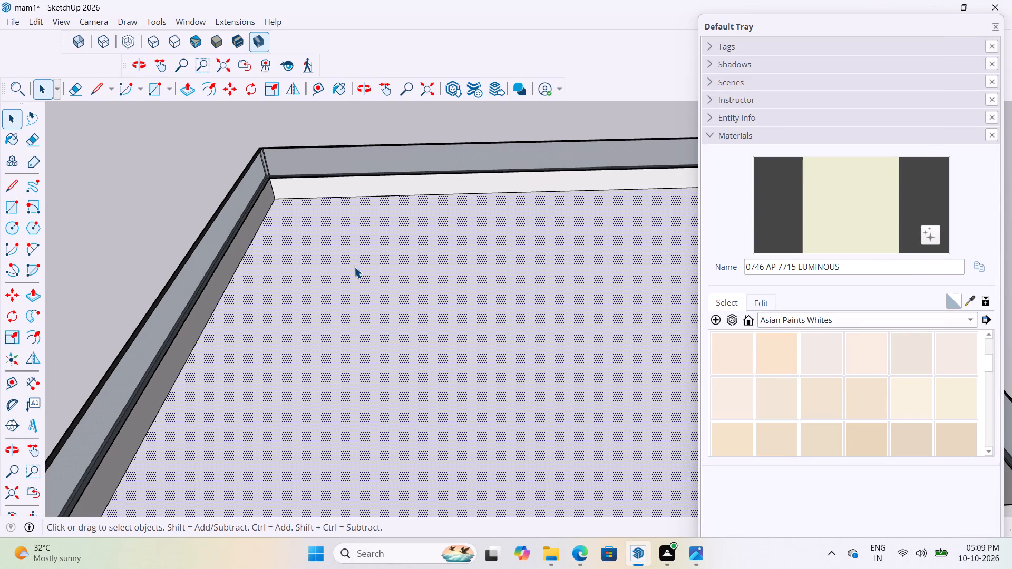
scroll(354, 267, "down", 11)
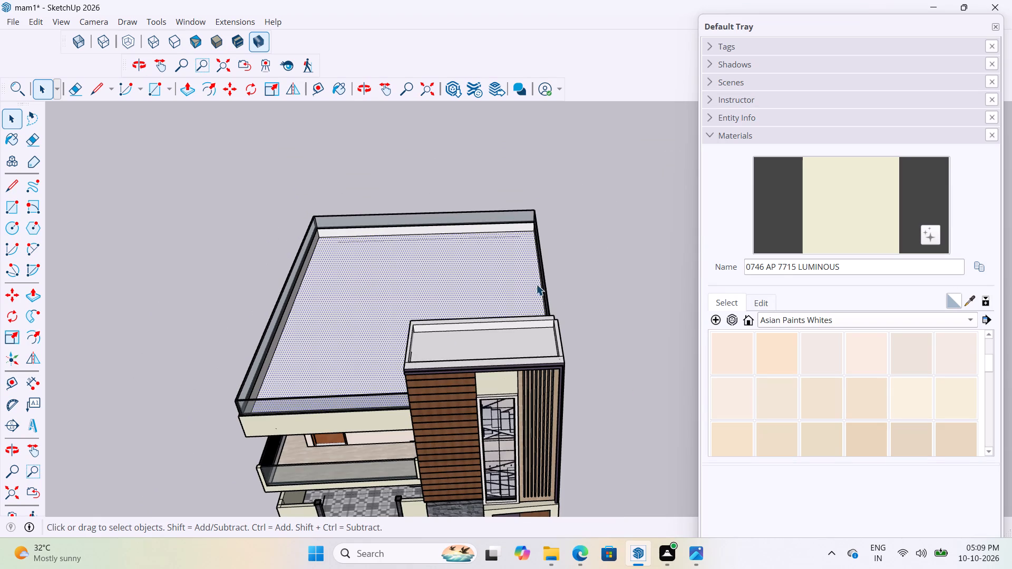
left_click(601, 231)
scroll(490, 242, "up", 7)
middle_click_drag(482, 238, 510, 228)
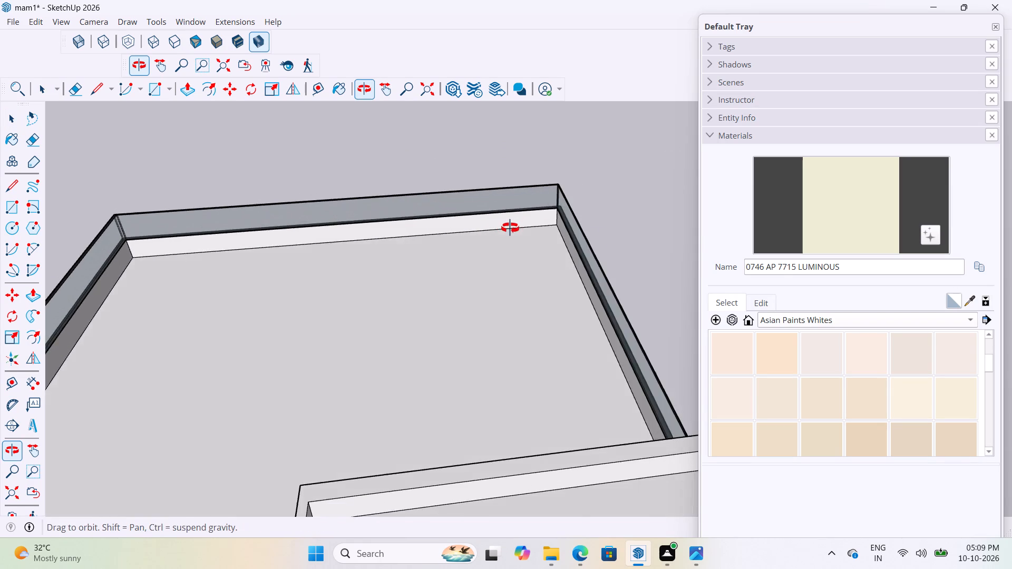
middle_click_drag(510, 228, 467, 227)
scroll(467, 227, "down", 1)
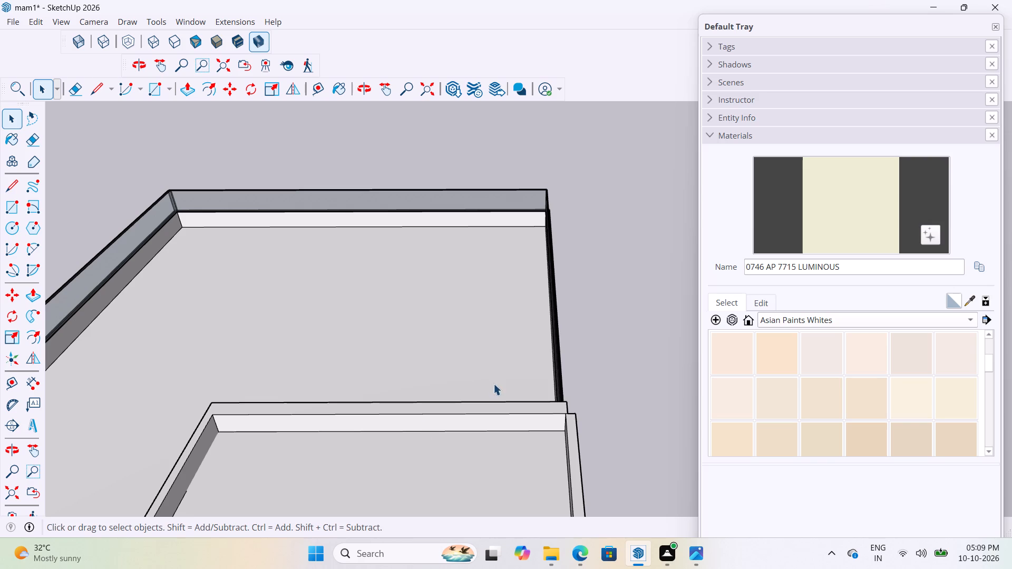
Switch back to Microsoft Edge, run an image search for "rectangle parking tiles" and skim the results.
left_click(582, 565)
scroll(491, 130, "up", 10)
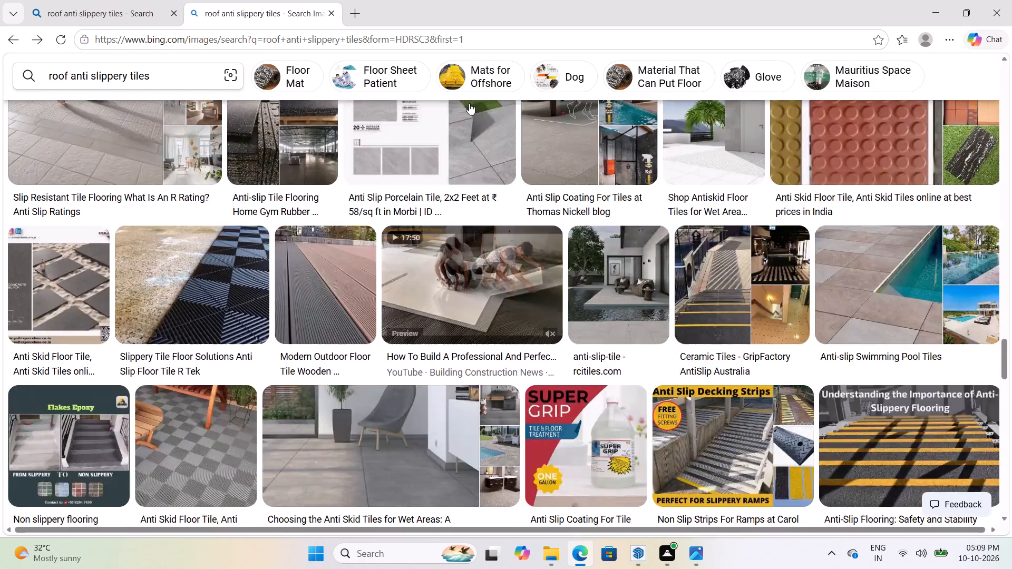
scroll(469, 103, "up", 20)
scroll(469, 103, "up", 20)
scroll(469, 103, "up", 1)
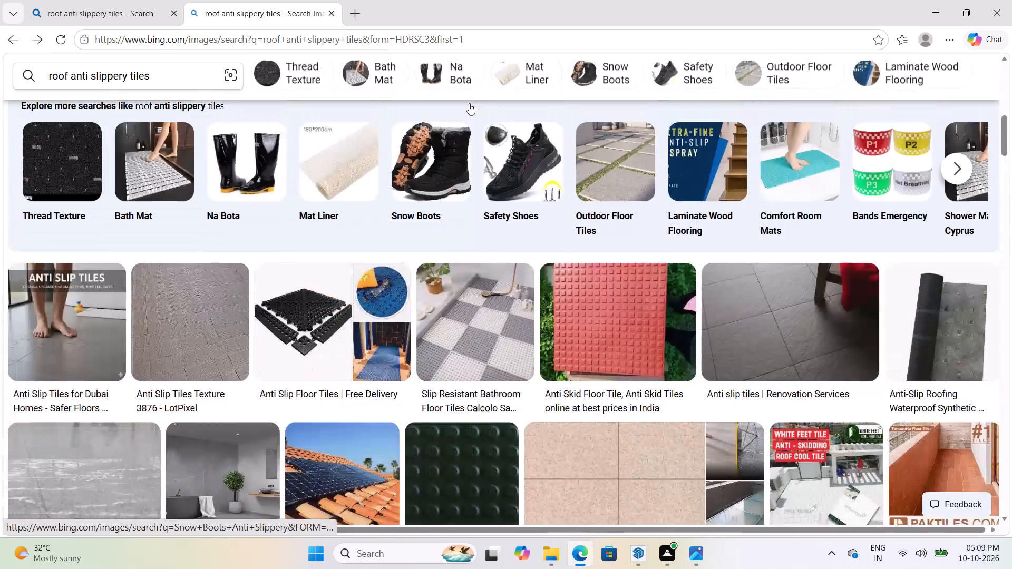
scroll(469, 103, "up", 19)
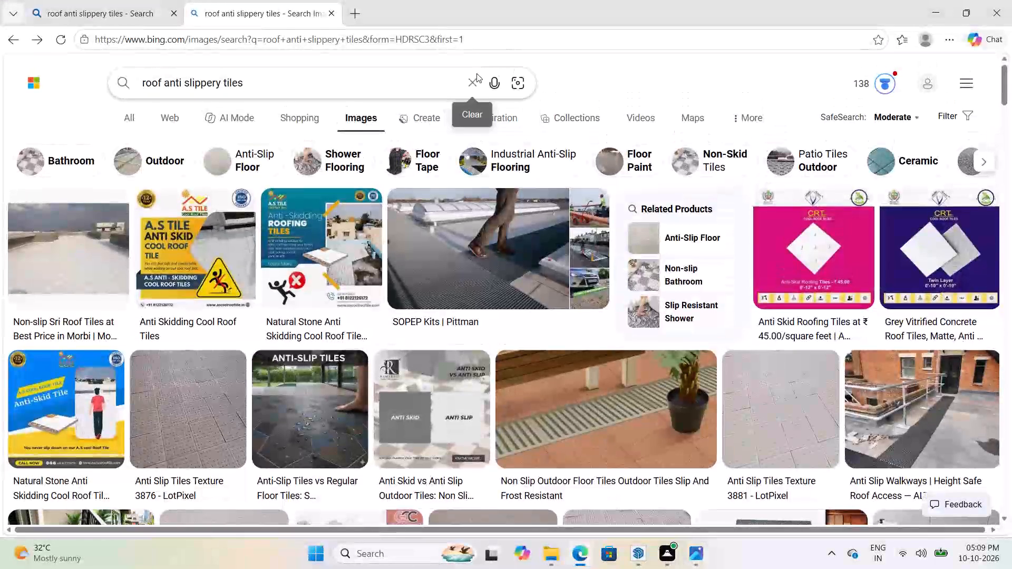
left_click(470, 85)
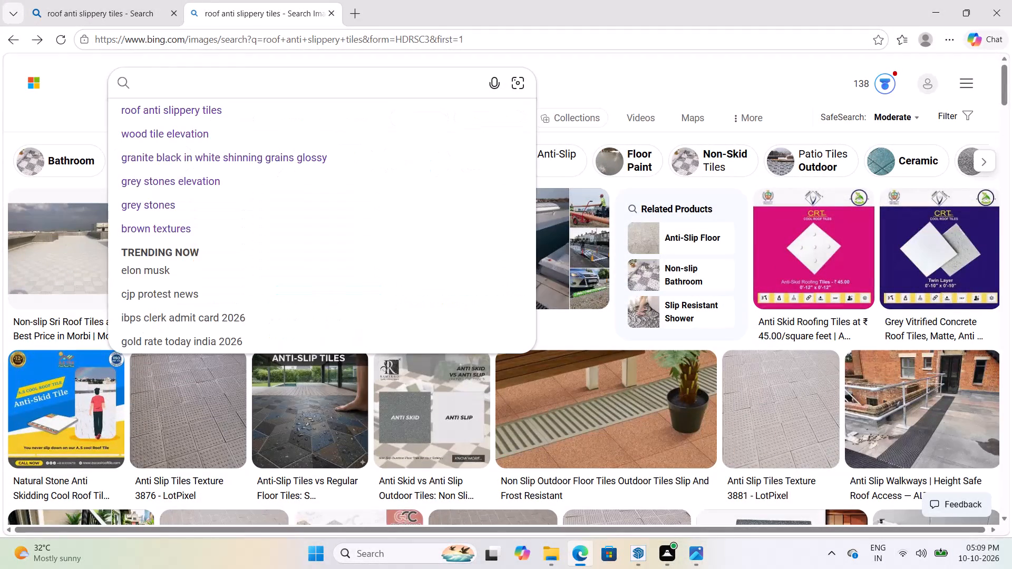
key("p")
key("BackSpace")
type("rectamng")
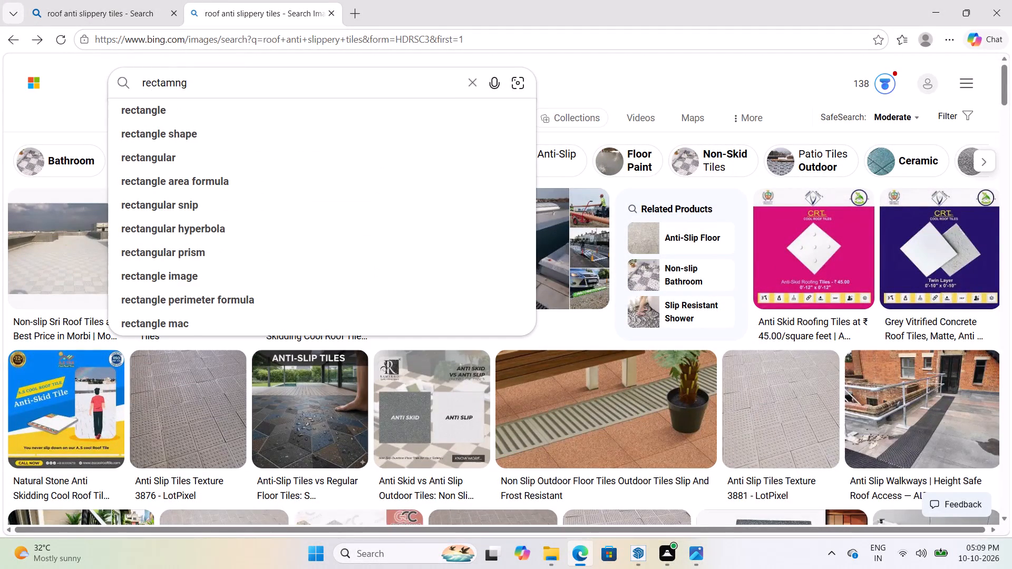
key("BackSpace")
key("BackSpace")
key("BackSpace")
type("ngle")
key("space")
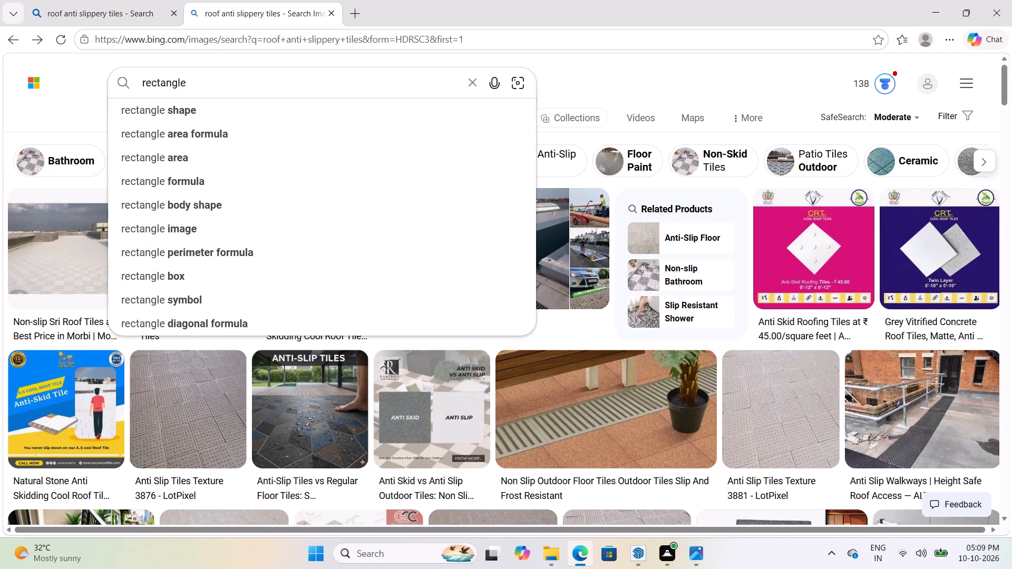
type("parking")
key("space")
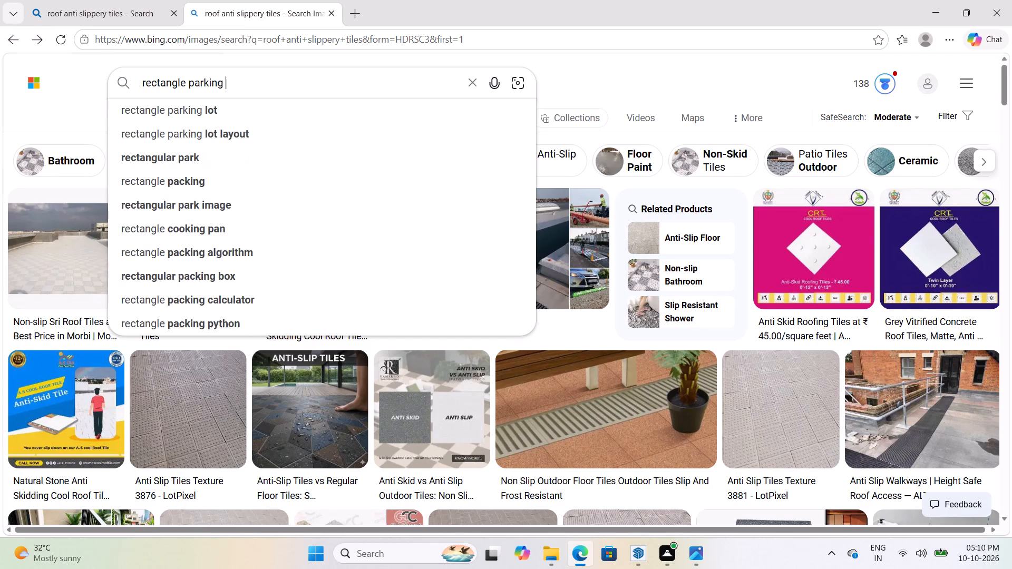
type("tiles")
key("Return")
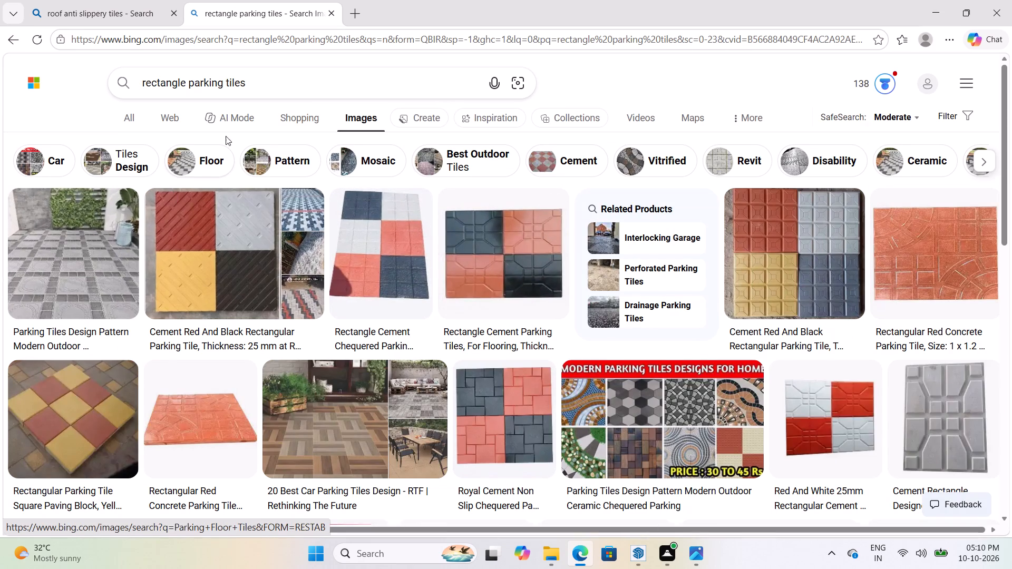
scroll(148, 288, "down", 1)
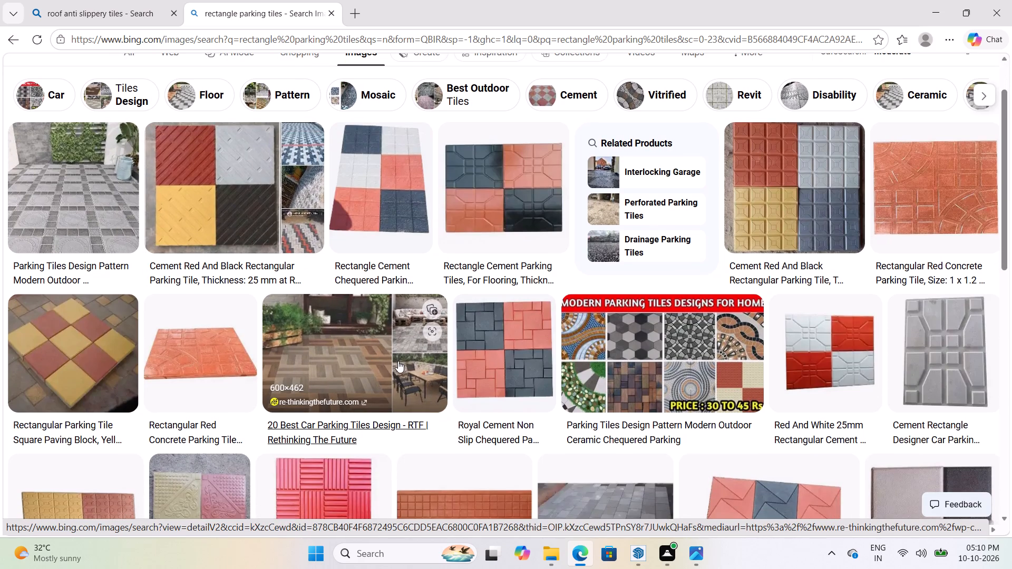
scroll(400, 338, "down", 3)
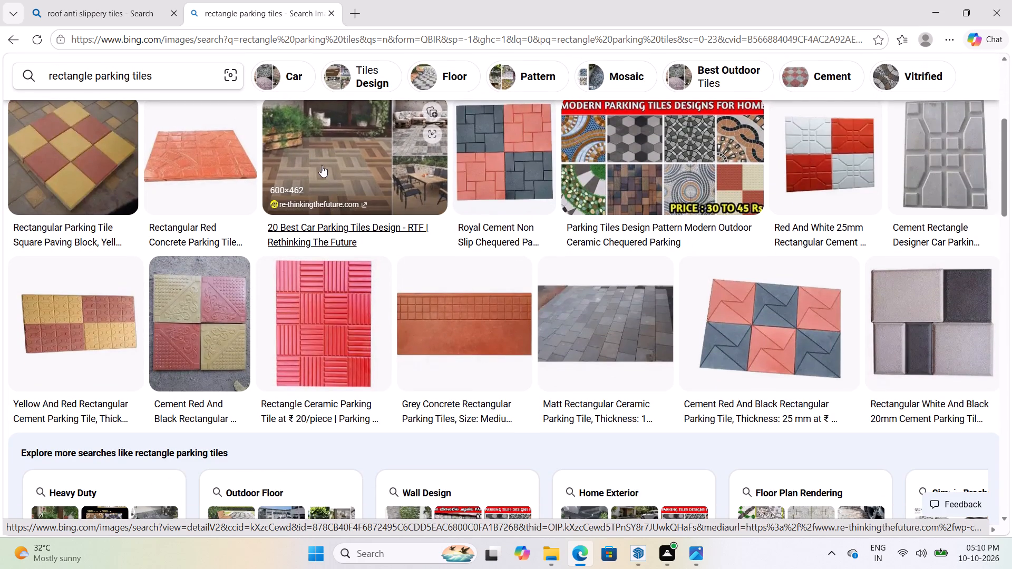
scroll(361, 173, "up", 4)
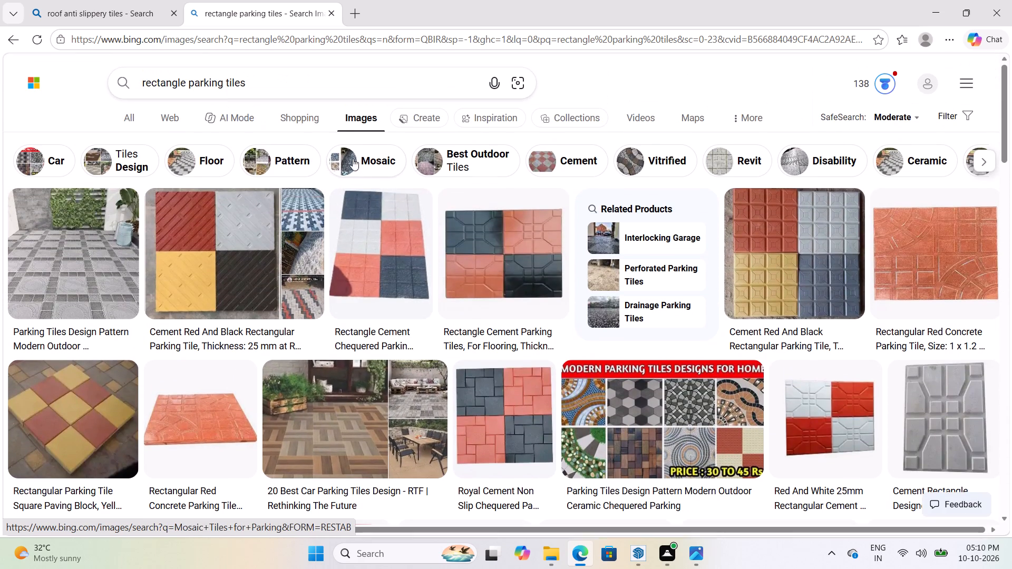
Run an image search for "terrace tiles".
left_click(470, 86)
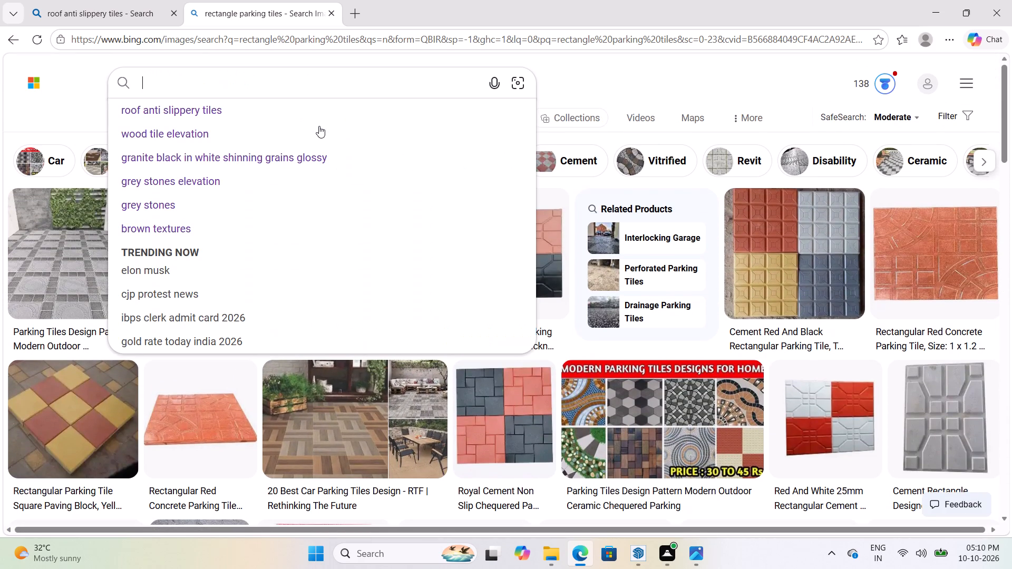
type("terrace tiles")
key("Return")
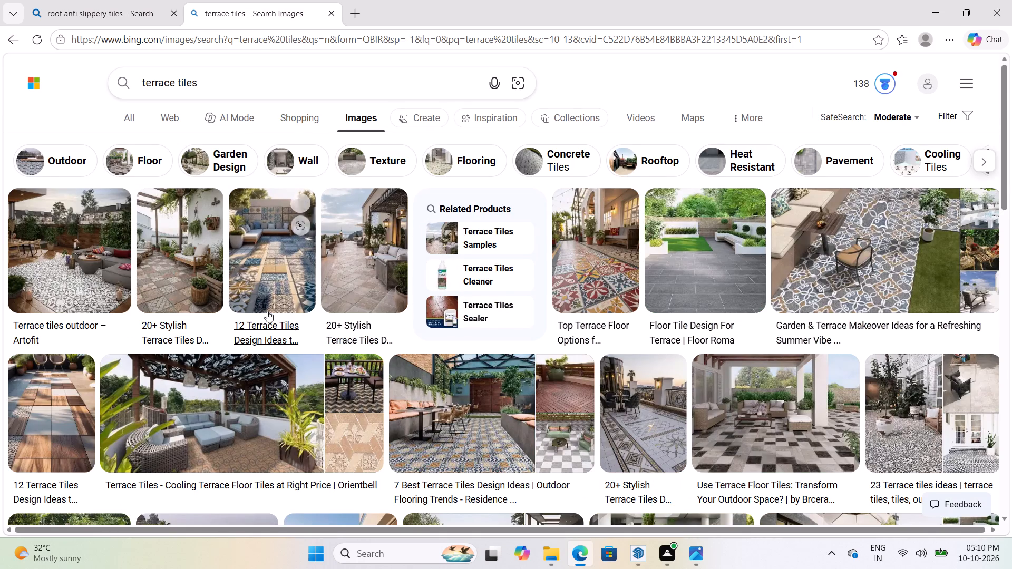
Preview the grey Floor Roma terrace tile image, look through its related images and close the preview.
left_click(702, 284)
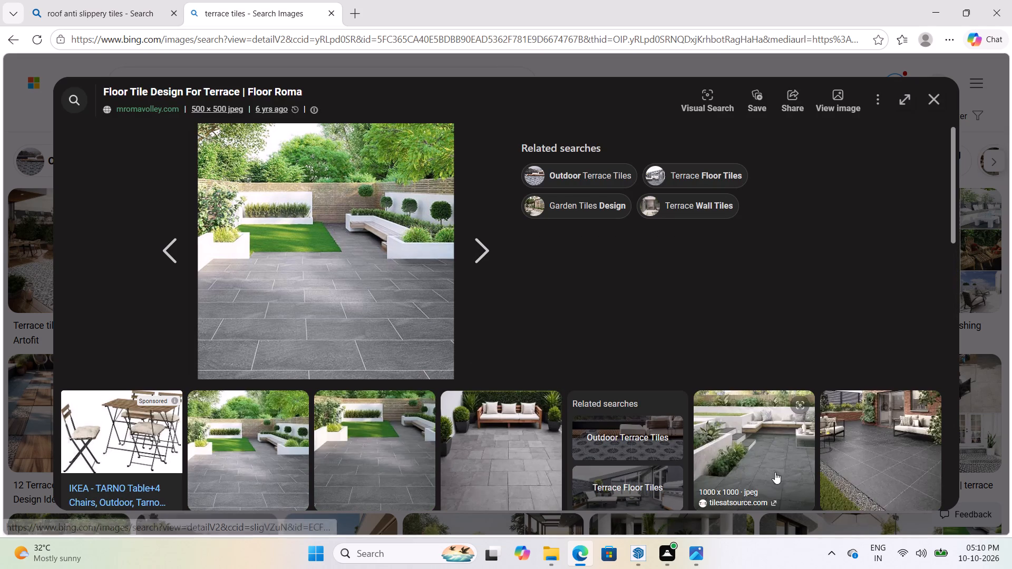
scroll(468, 443, "down", 3)
scroll(312, 426, "down", 5)
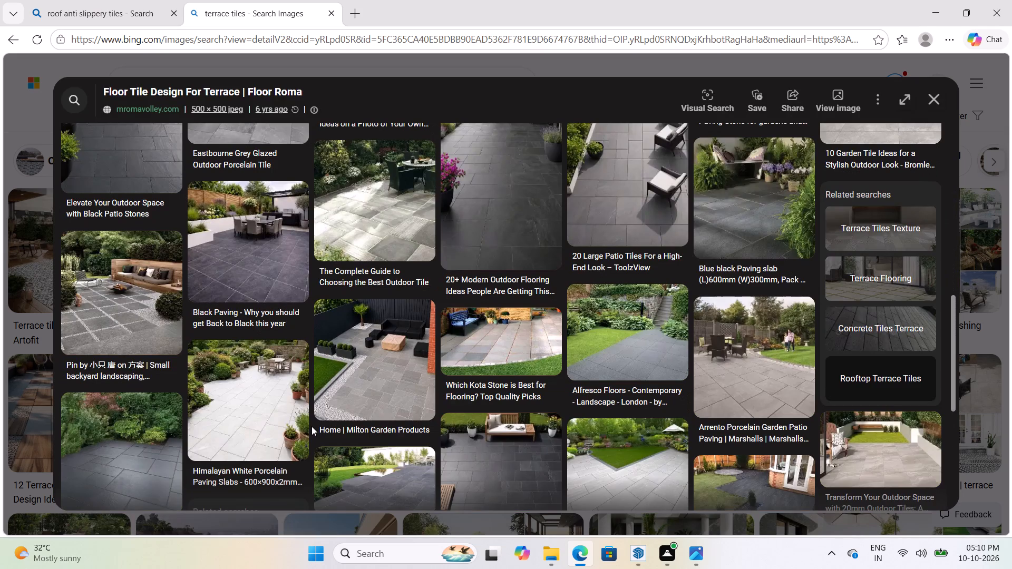
scroll(391, 369, "down", 5)
scroll(800, 273, "up", 3)
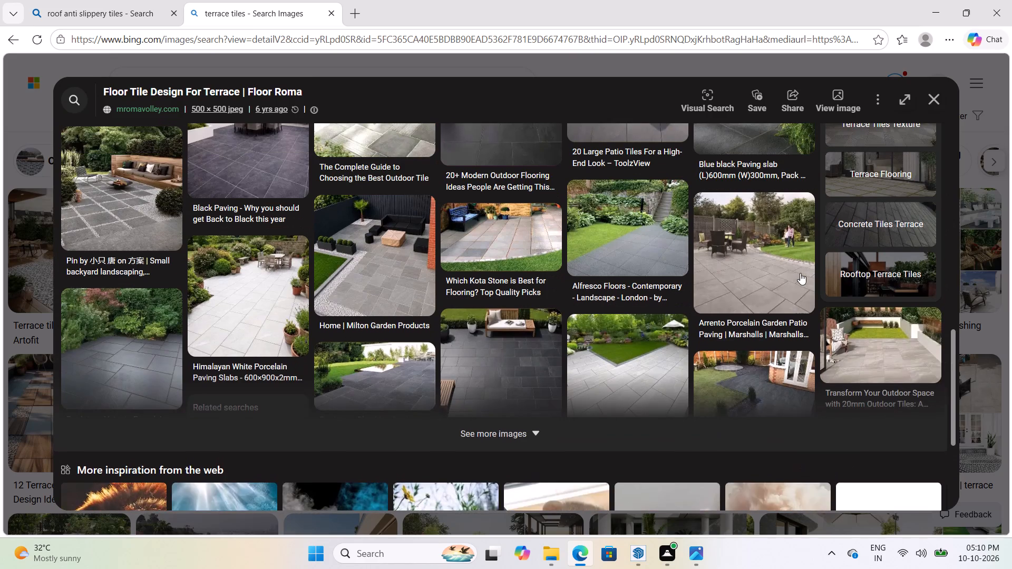
left_click(929, 109)
Browse further terrace tile results and open the reddish-brown wooden deck tile image from residencestyles.com.
scroll(570, 351, "down", 5)
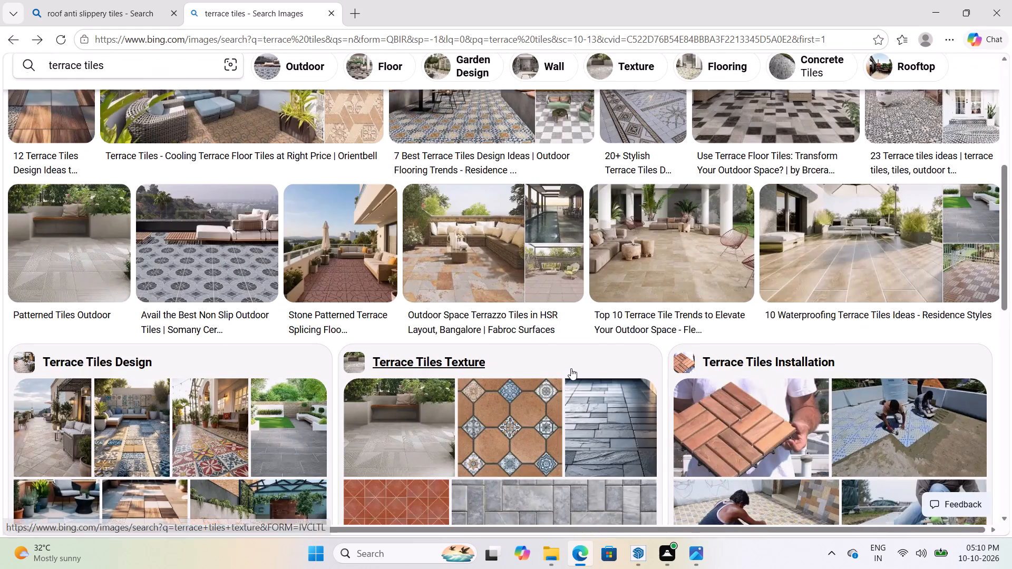
scroll(571, 368, "down", 6)
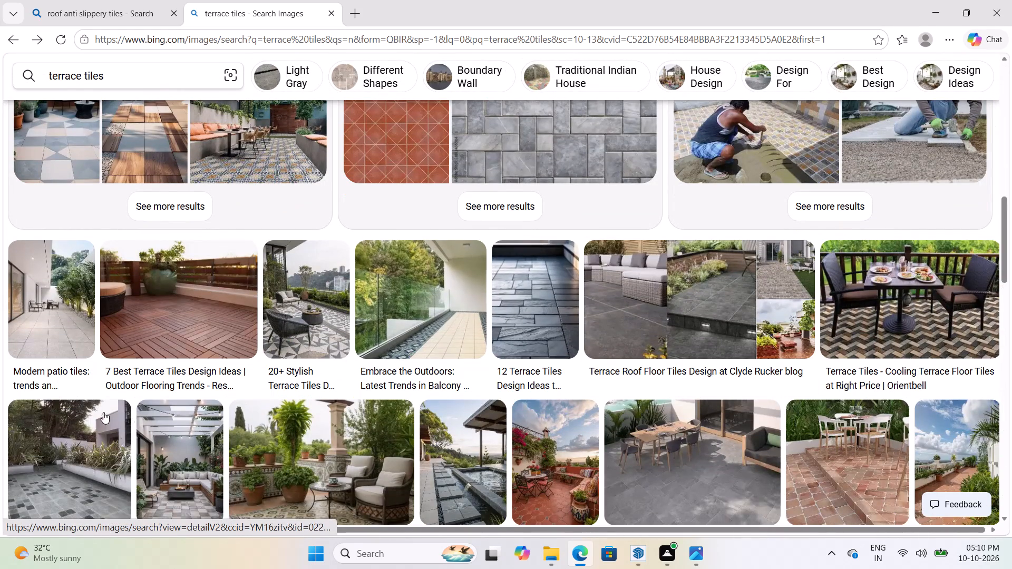
left_click(206, 331)
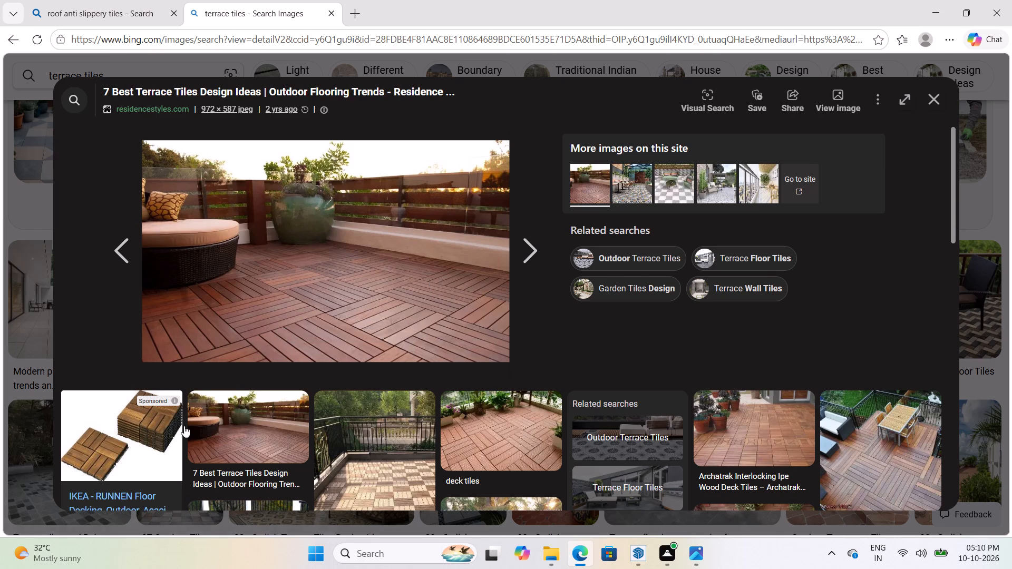
Open the sponsored IKEA RUNNEN outdoor floor decking listing for a quick look and close its page.
left_click(158, 431)
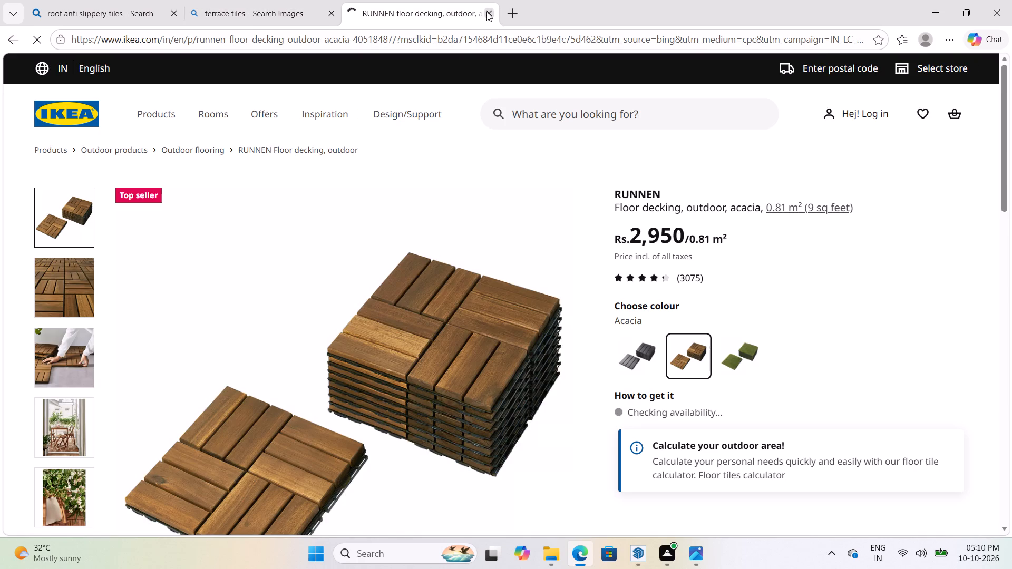
left_click(486, 12)
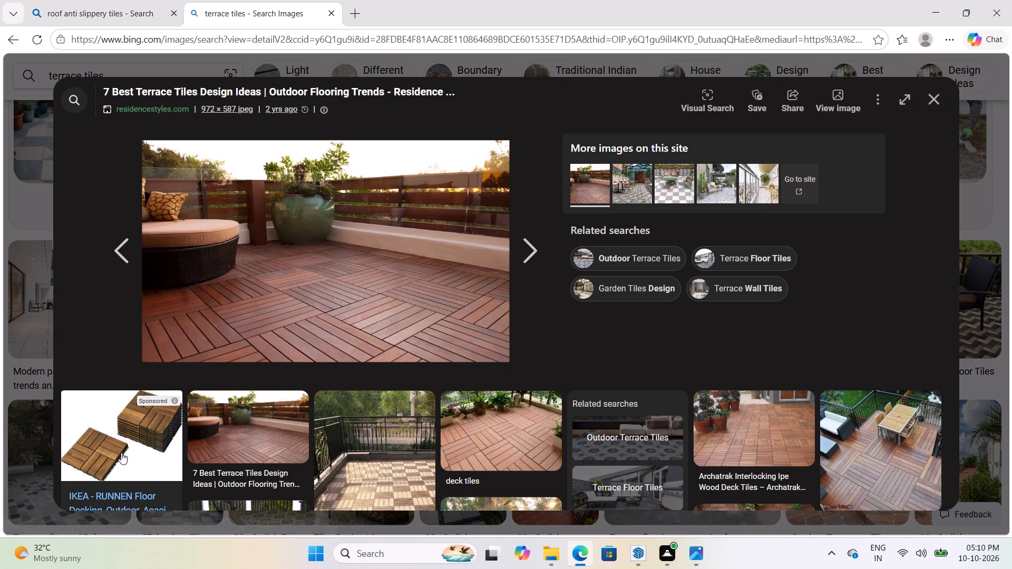
Preview the Residence Styles waterproofing terrace tiles image, skim its related images and close the preview.
right_click(121, 453)
left_click(468, 189)
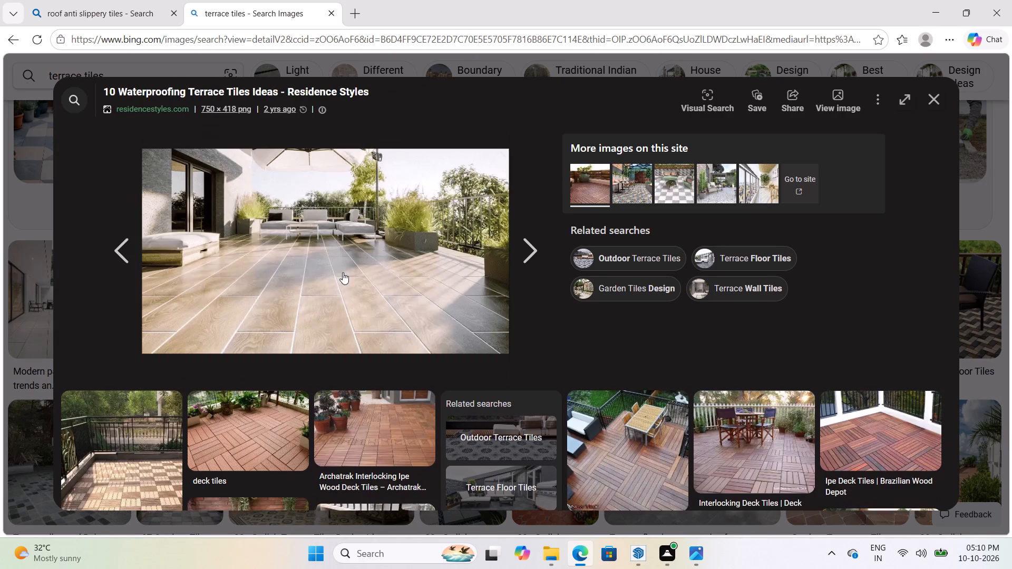
scroll(343, 272, "down", 3)
scroll(405, 278, "down", 3)
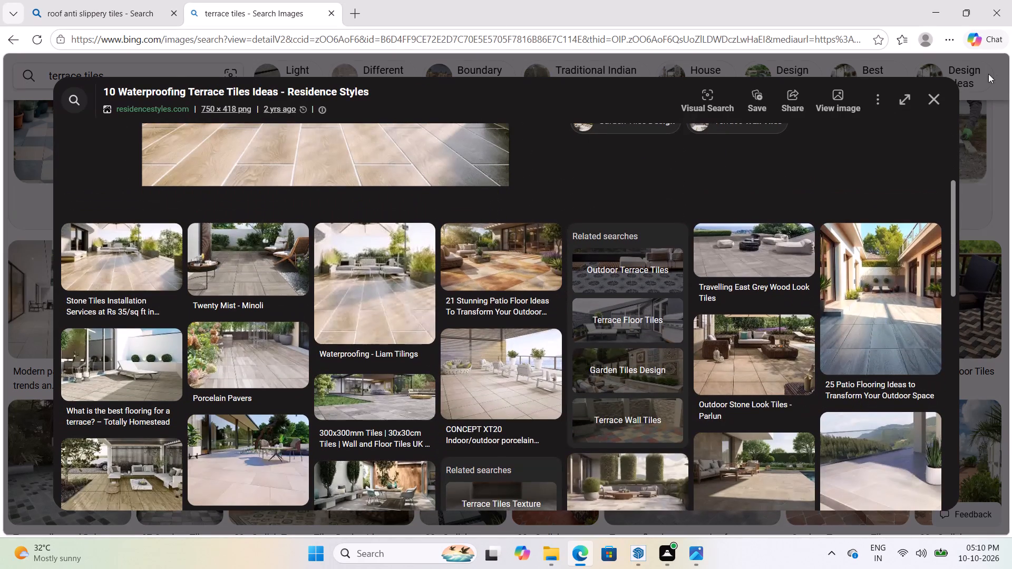
left_click(930, 108)
Browse further through the terrace tiles image results for a suitable floor tile pattern.
scroll(340, 322, "down", 5)
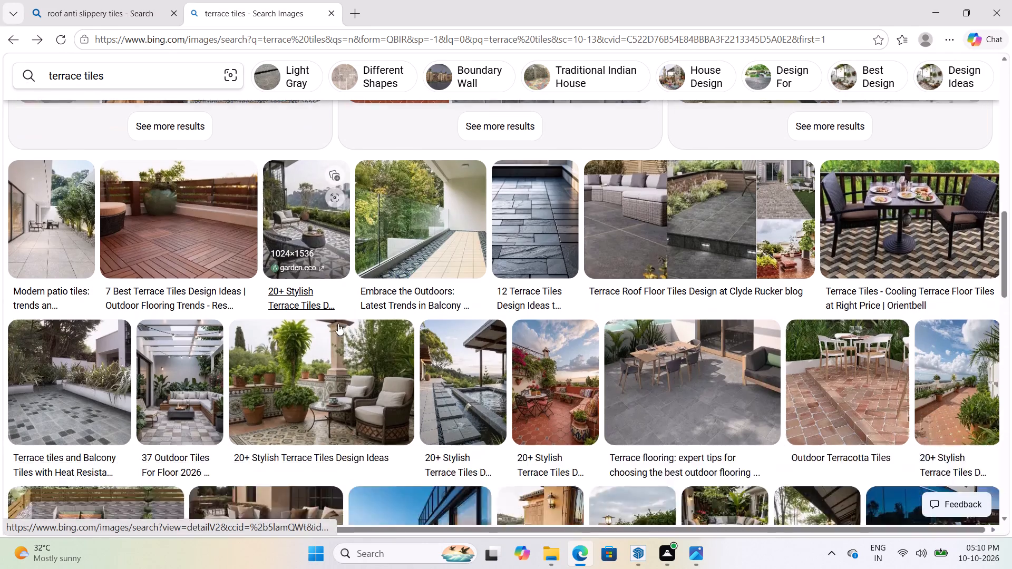
scroll(325, 330, "down", 5)
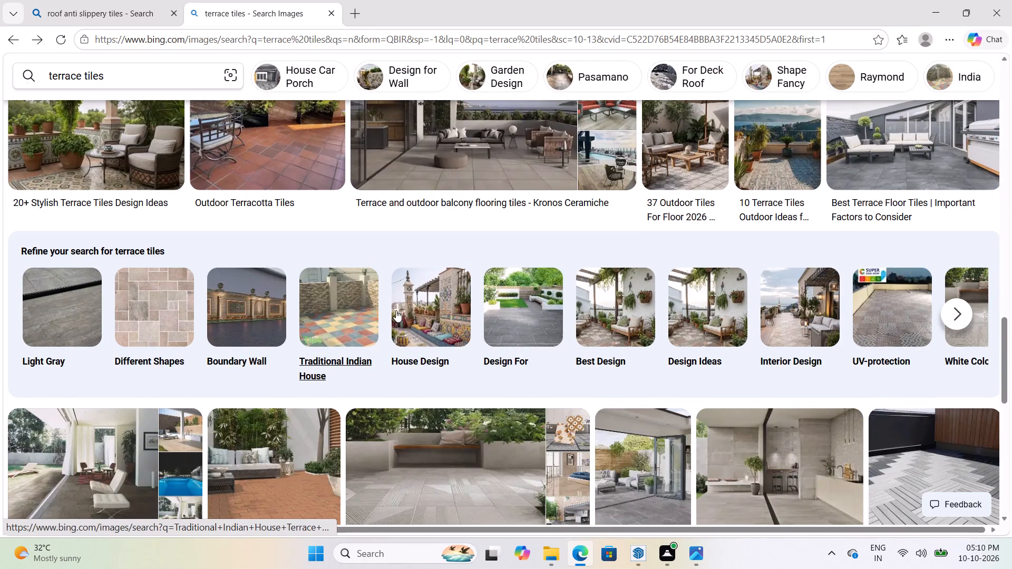
scroll(397, 310, "down", 4)
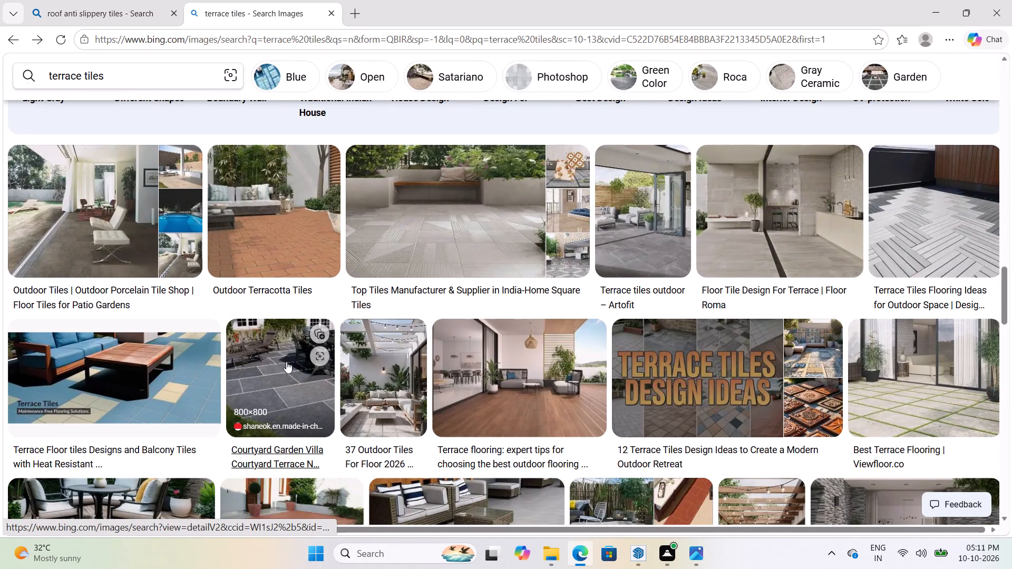
scroll(306, 337, "down", 6)
scroll(293, 308, "up", 2)
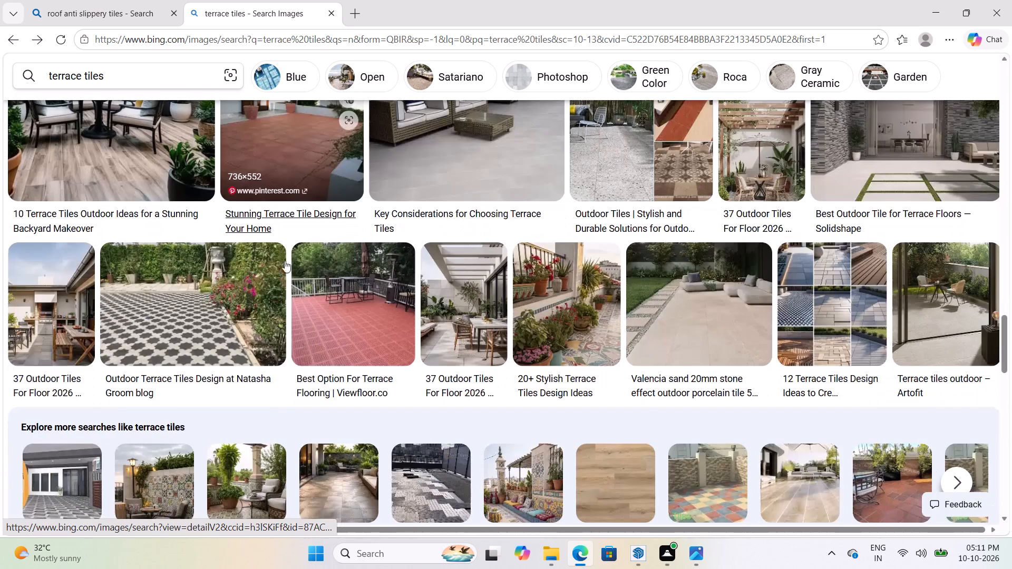
scroll(285, 261, "up", 15)
Run an image search for "terrace tiles 2*1".
left_click(174, 83)
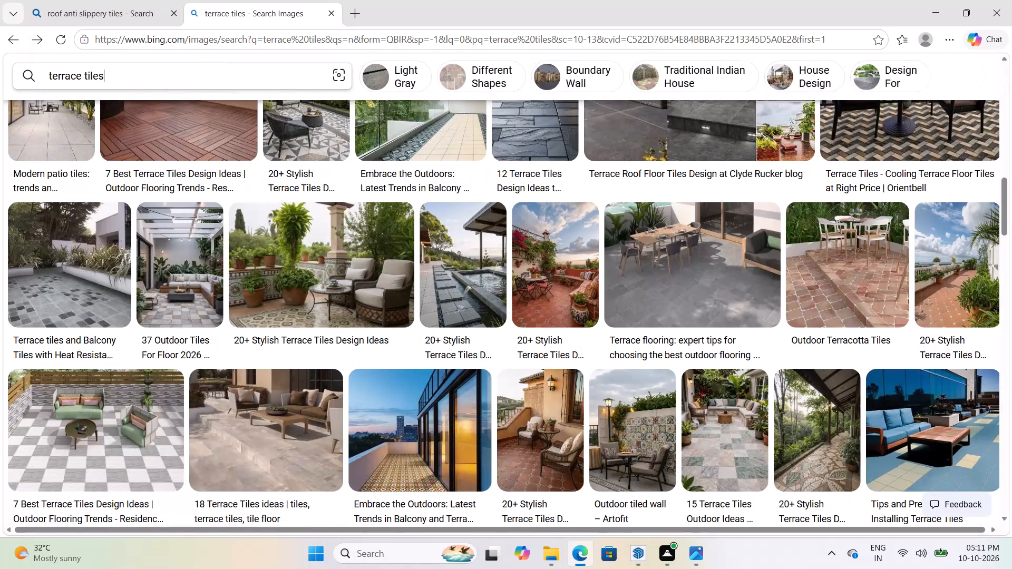
key("space")
type("2")
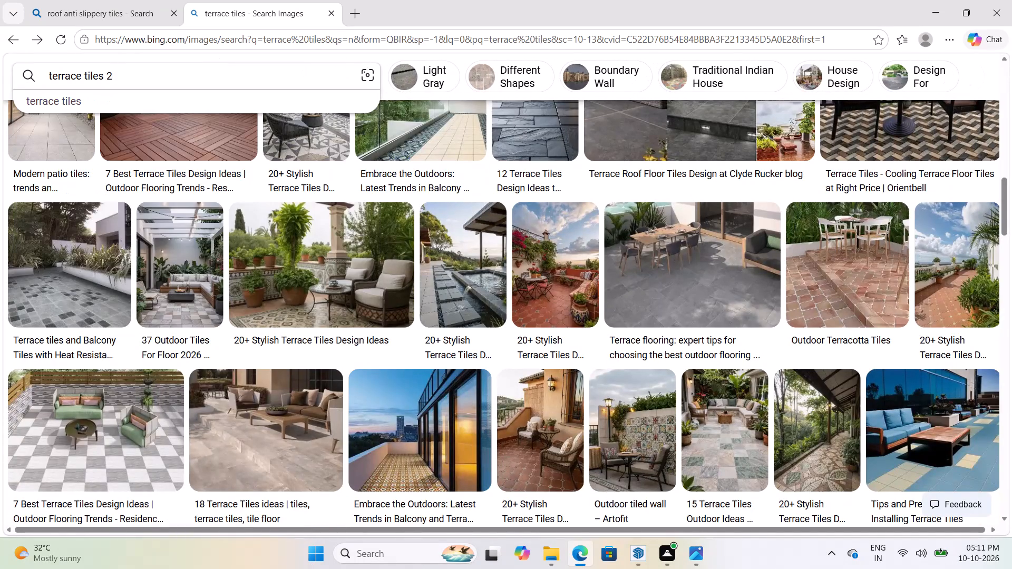
type("*1")
key("Return")
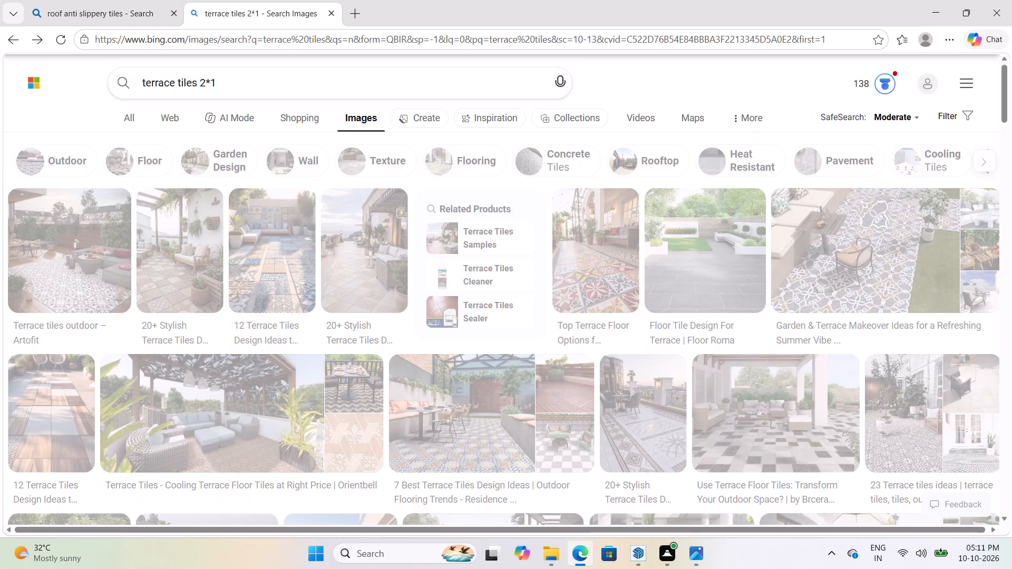
Examine the "terrace tiles 2*1" image results for a suitable terrace floor tile texture.
scroll(452, 339, "down", 3)
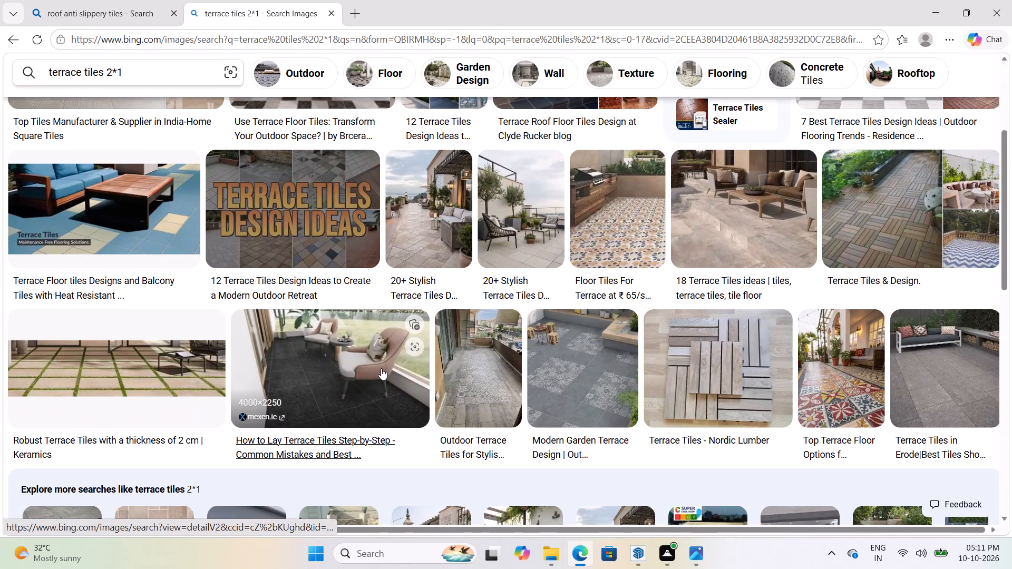
scroll(390, 326, "down", 7)
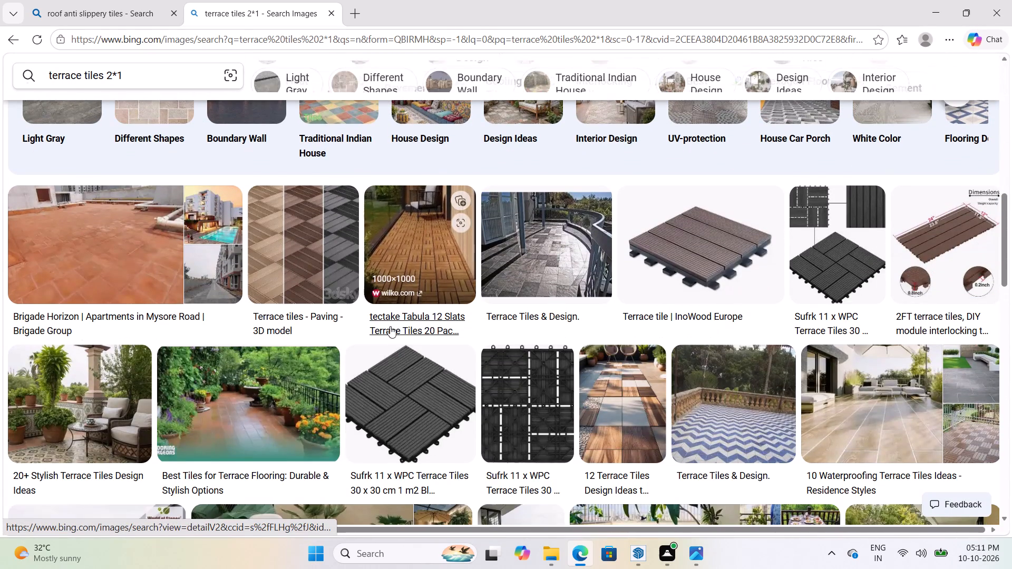
scroll(314, 356, "down", 2)
scroll(402, 348, "down", 2)
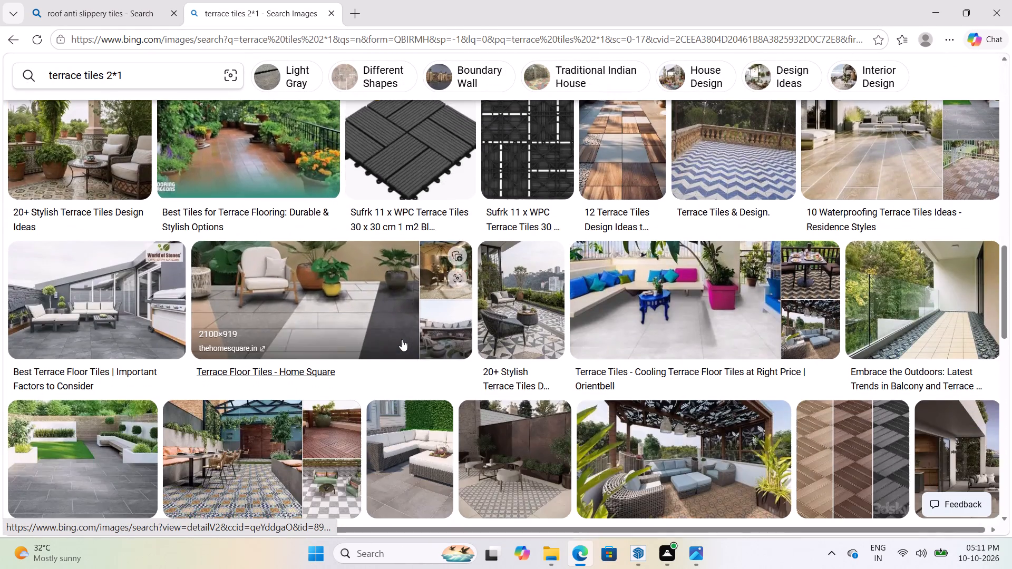
scroll(397, 339, "down", 7)
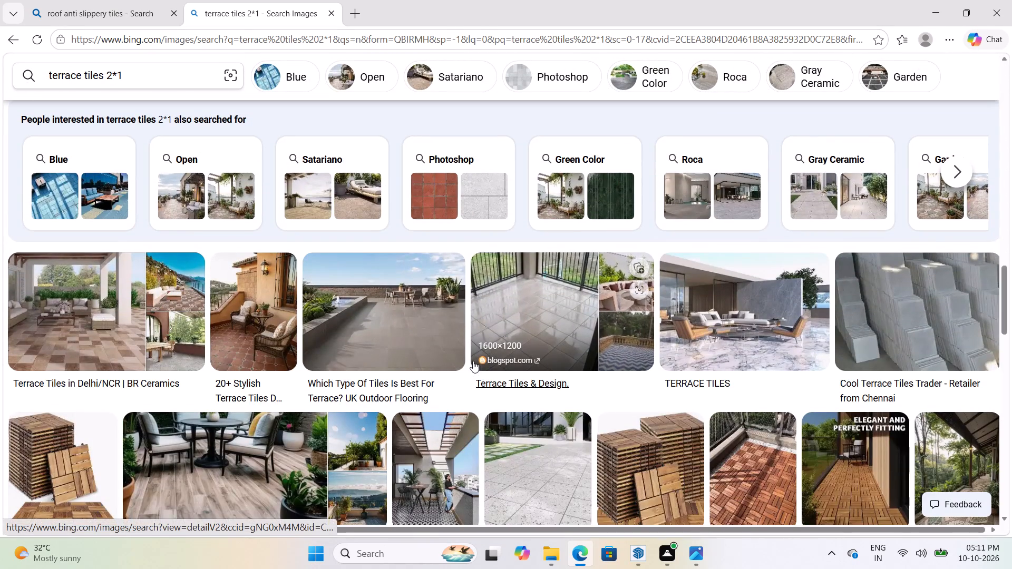
scroll(473, 361, "down", 6)
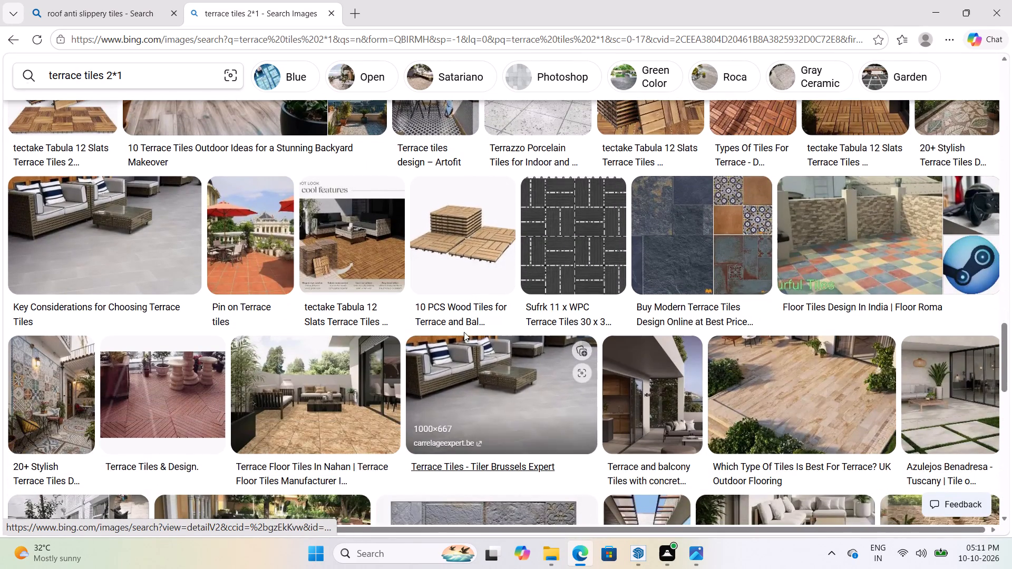
scroll(396, 298, "down", 4)
scroll(487, 338, "down", 4)
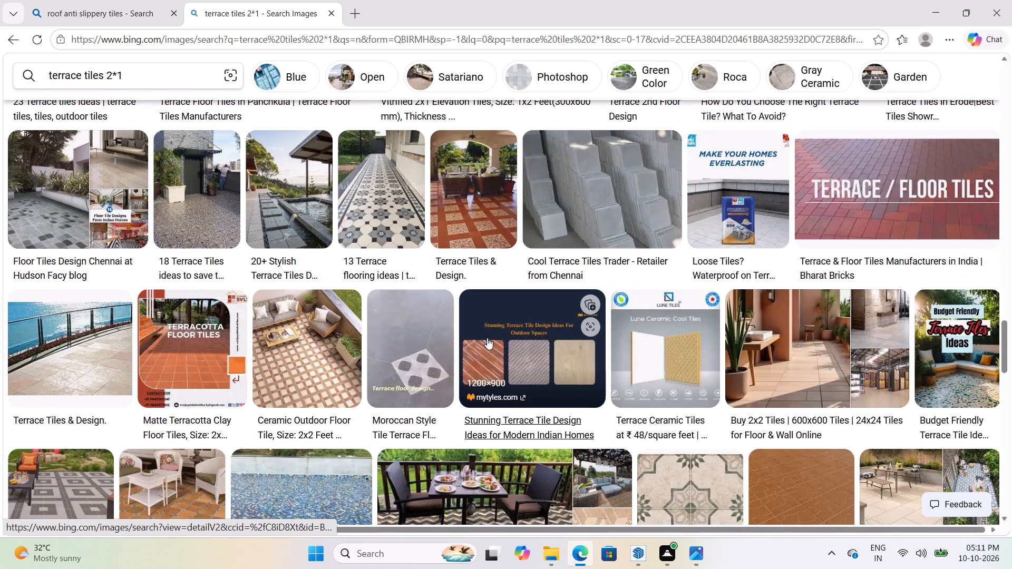
scroll(347, 269, "down", 4)
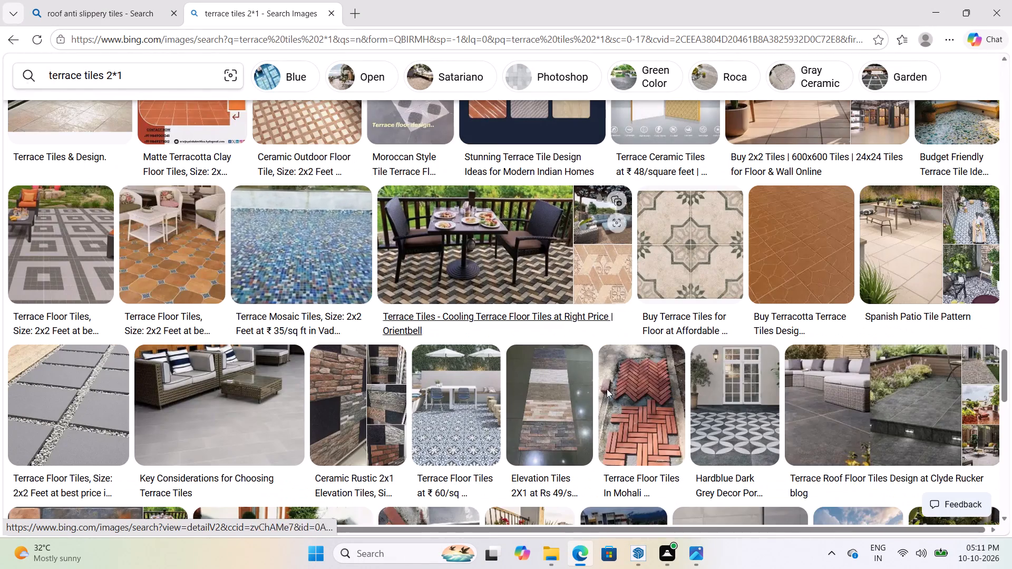
scroll(209, 275, "down", 5)
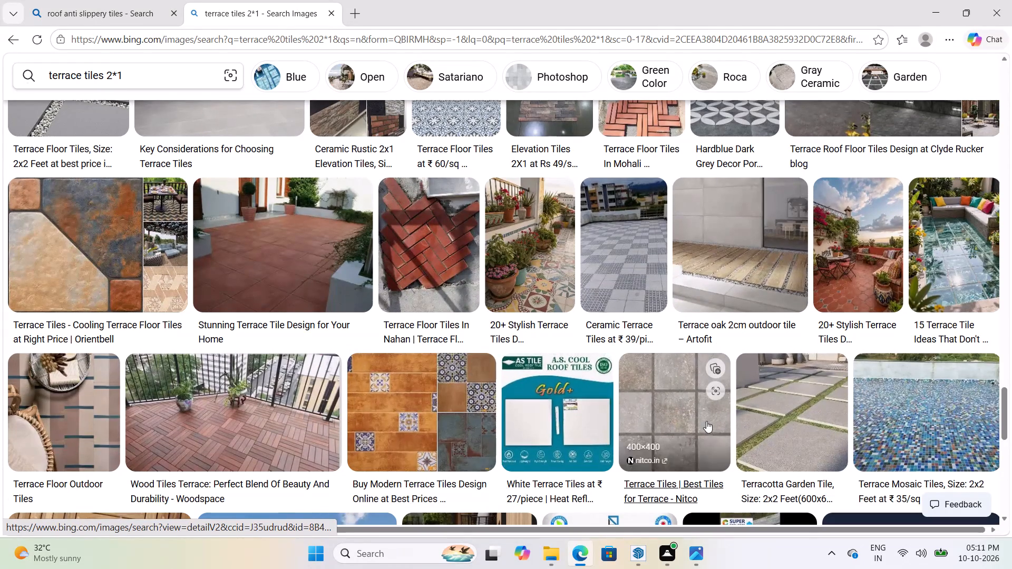
Preview the grey Nitco terrace tile image, go through similar grey square tile images and close the preview.
left_click(657, 417)
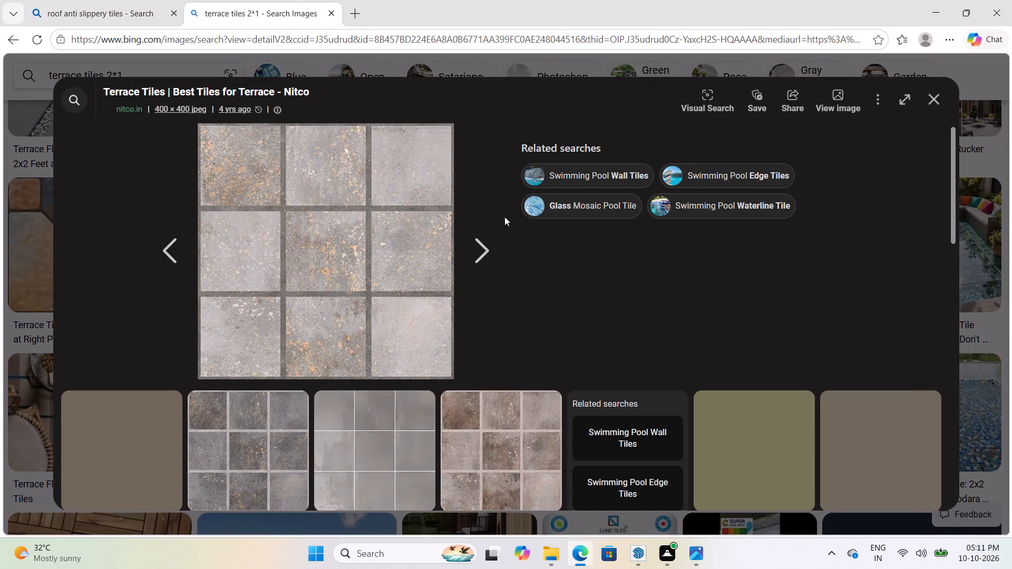
left_click(387, 435)
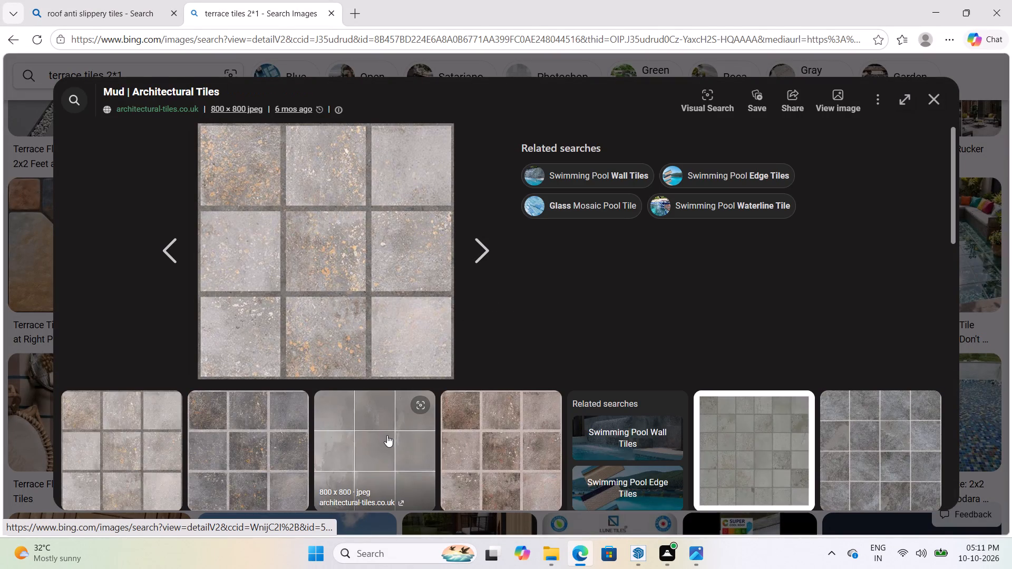
left_click(482, 251)
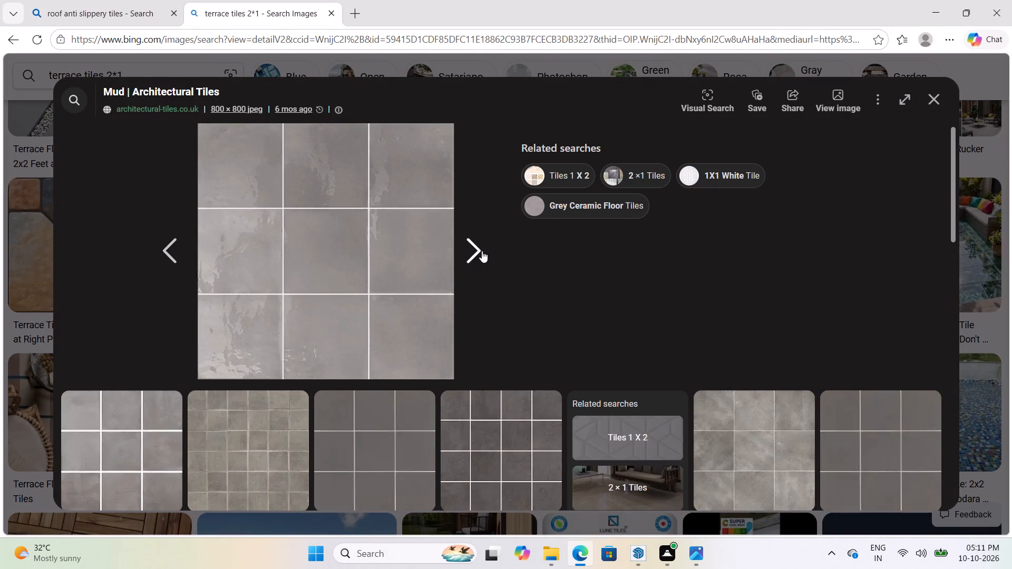
left_click(478, 251)
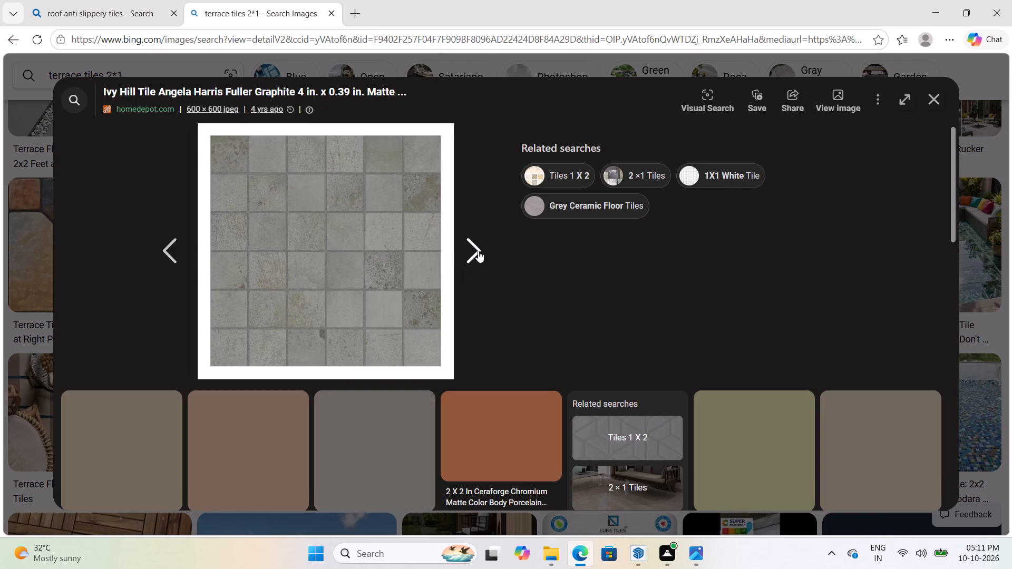
left_click(478, 251)
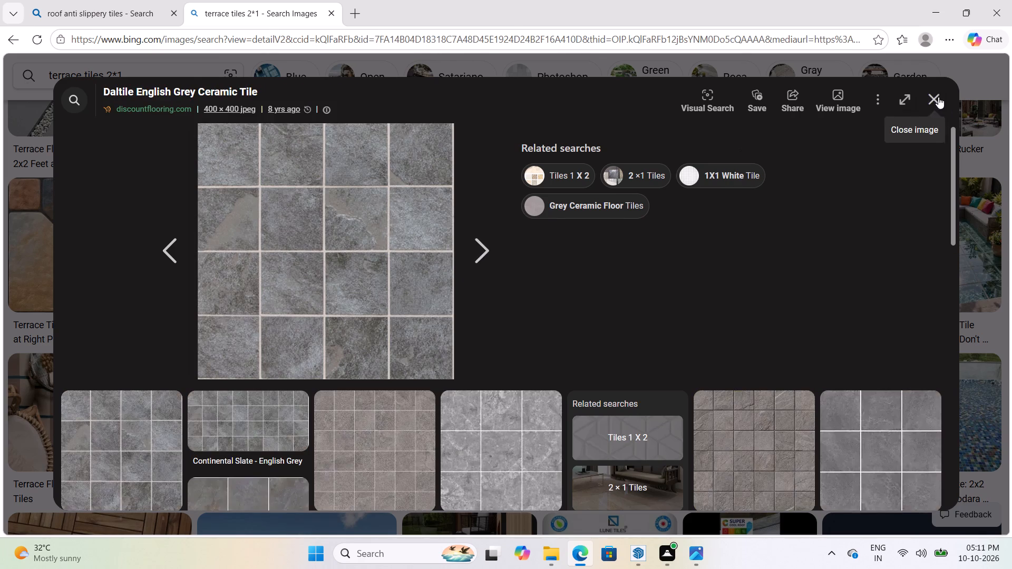
left_click(938, 97)
Open the suggested Grey Ceramic Floor image search at the end of the results.
scroll(475, 341, "down", 5)
scroll(408, 372, "down", 5)
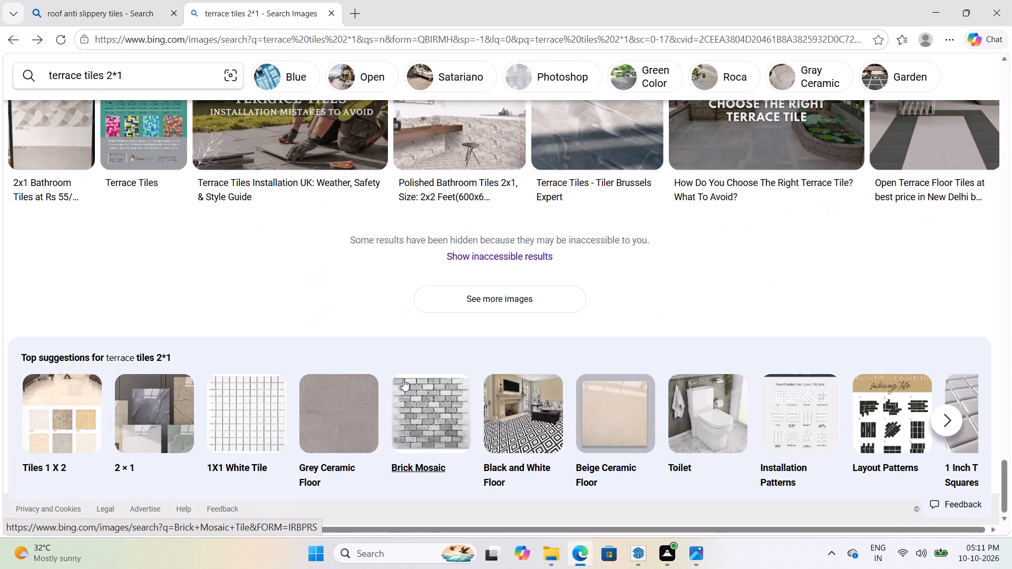
left_click(332, 427)
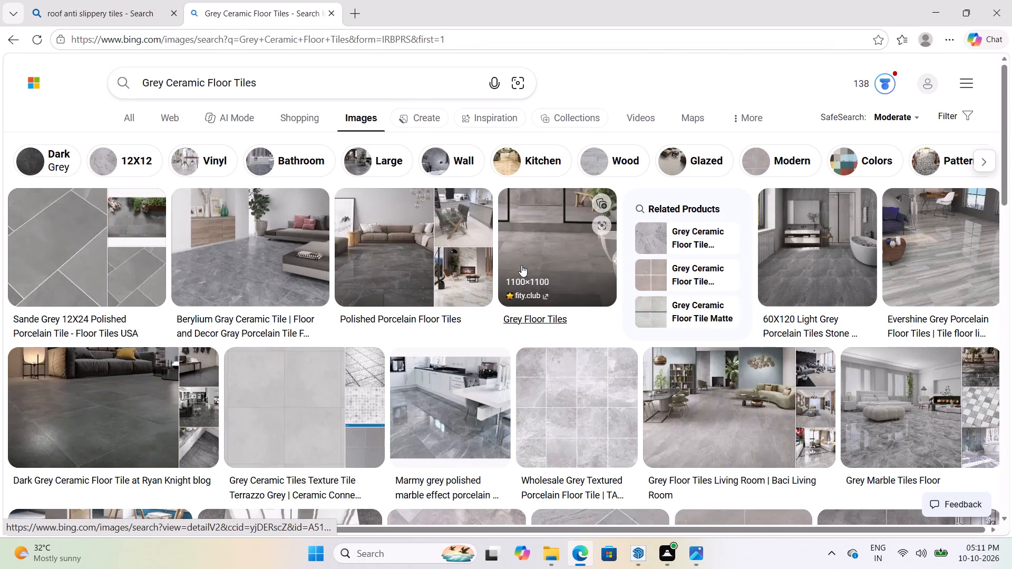
Preview the Glazed Ceramic Tile Gloss image and a related Foshan porcelain tile image, and close the preview.
scroll(385, 364, "down", 3)
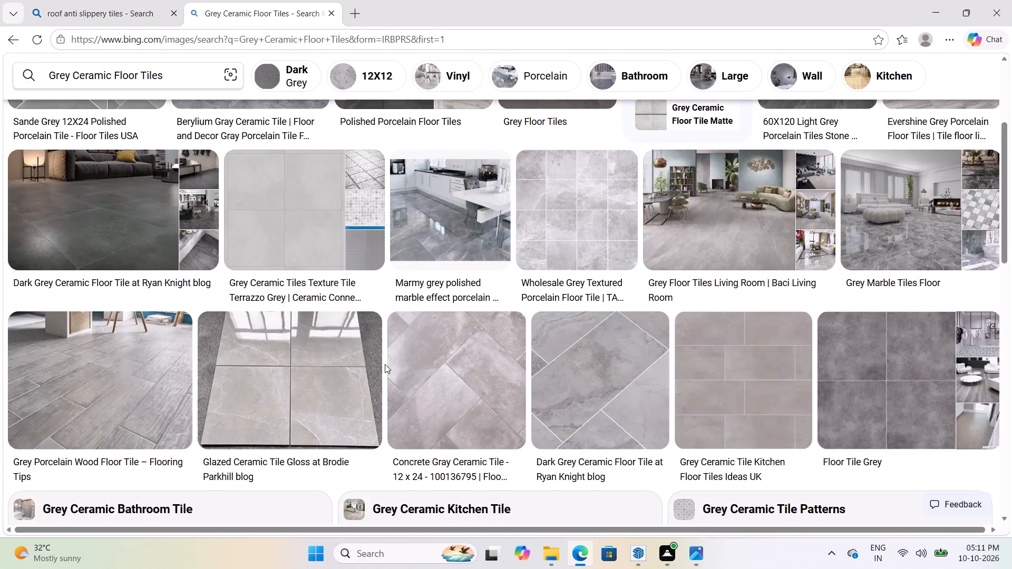
left_click(290, 387)
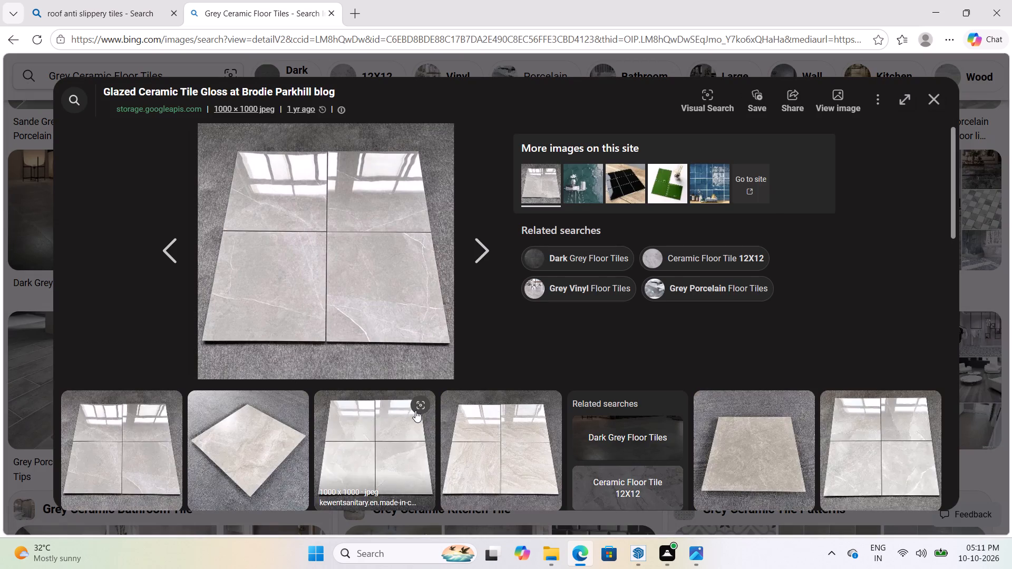
left_click(761, 462)
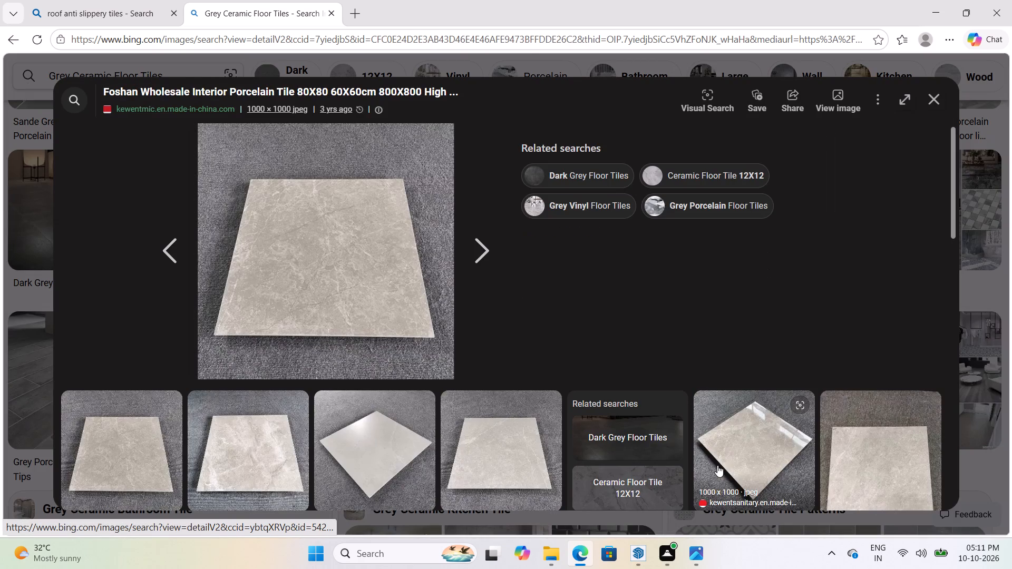
left_click(937, 96)
scroll(542, 436, "down", 5)
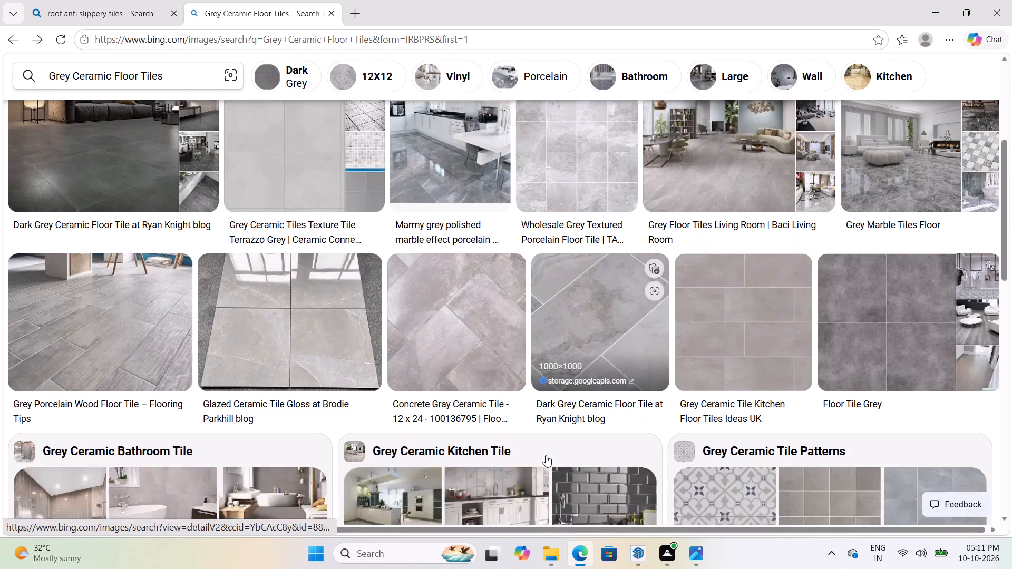
Return to the "terrace tiles" image results and open the red diamond-pattern tile image from the Terrace Tiles Texture group.
scroll(424, 276, "up", 8)
left_click(12, 44)
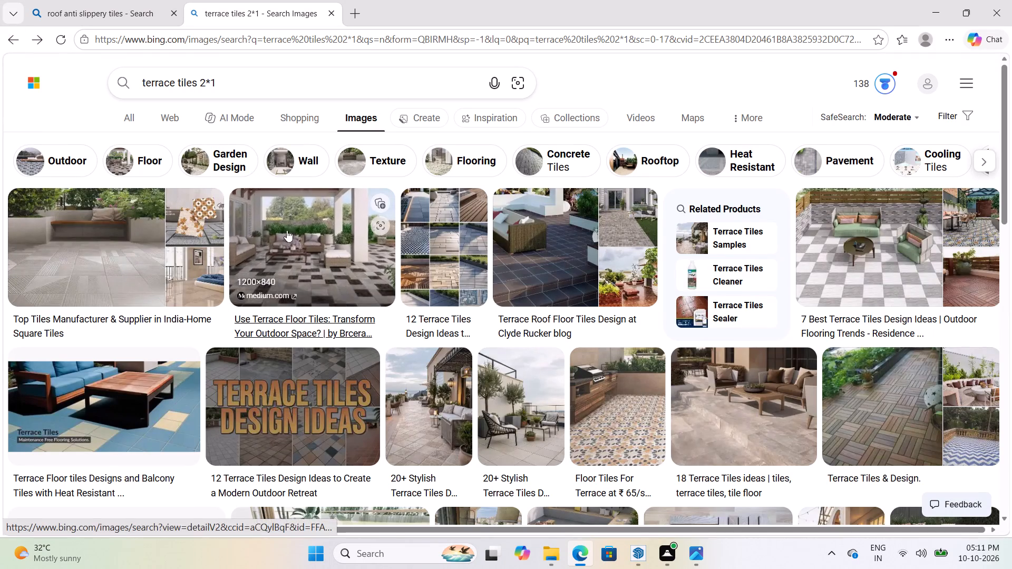
left_click(7, 35)
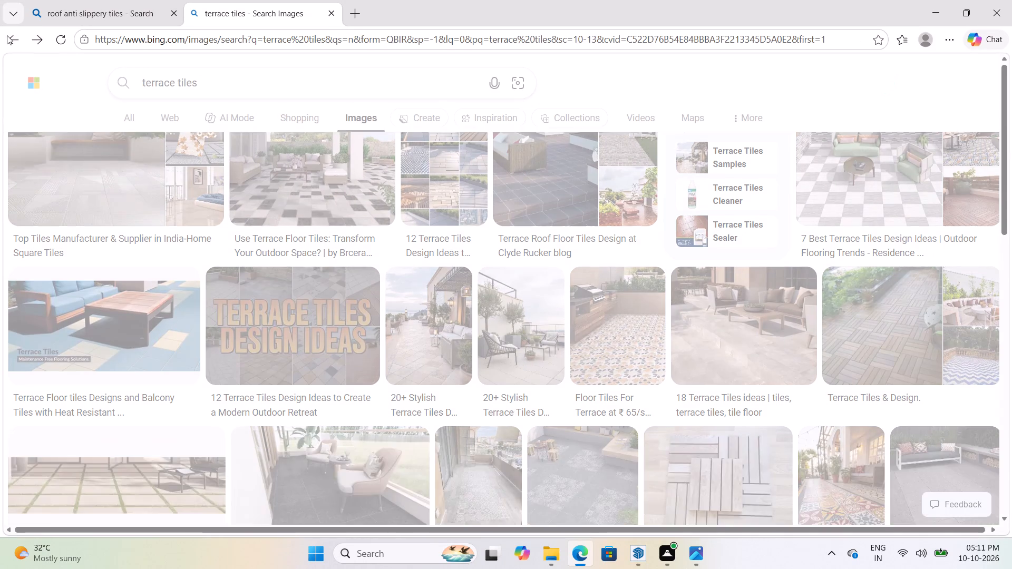
scroll(348, 388, "down", 4)
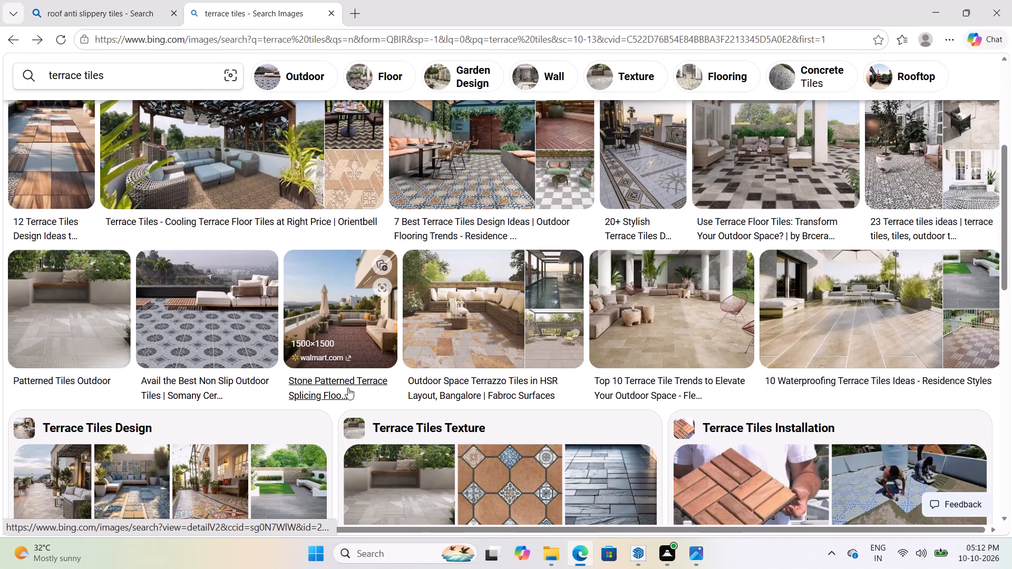
scroll(348, 388, "down", 4)
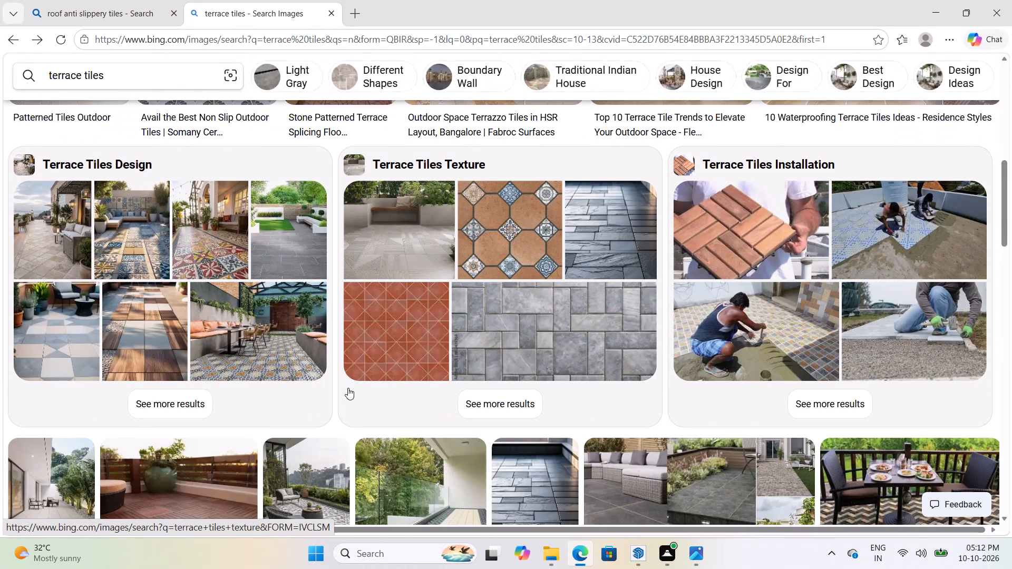
left_click(396, 348)
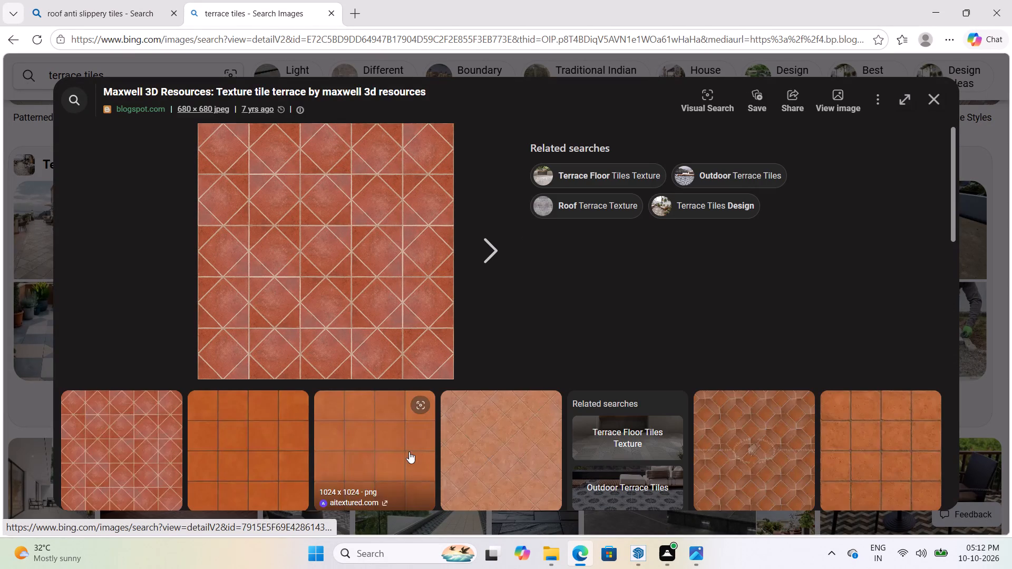
Close the red diamond-pattern tile preview, then preview the reddish wood deck image from 7 Best Terrace Tiles Design Ideas and close it.
left_click(926, 100)
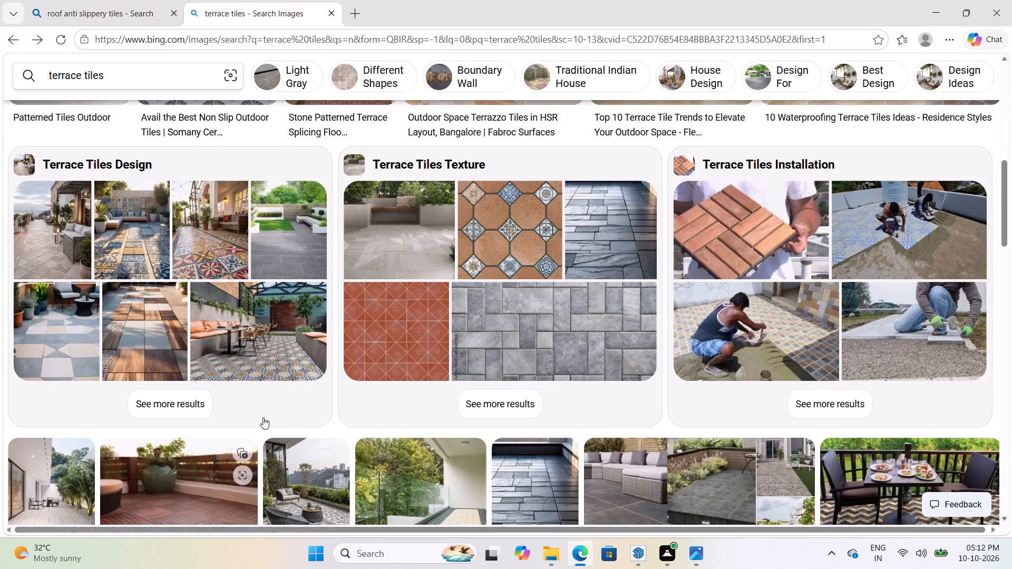
scroll(322, 401, "down", 9)
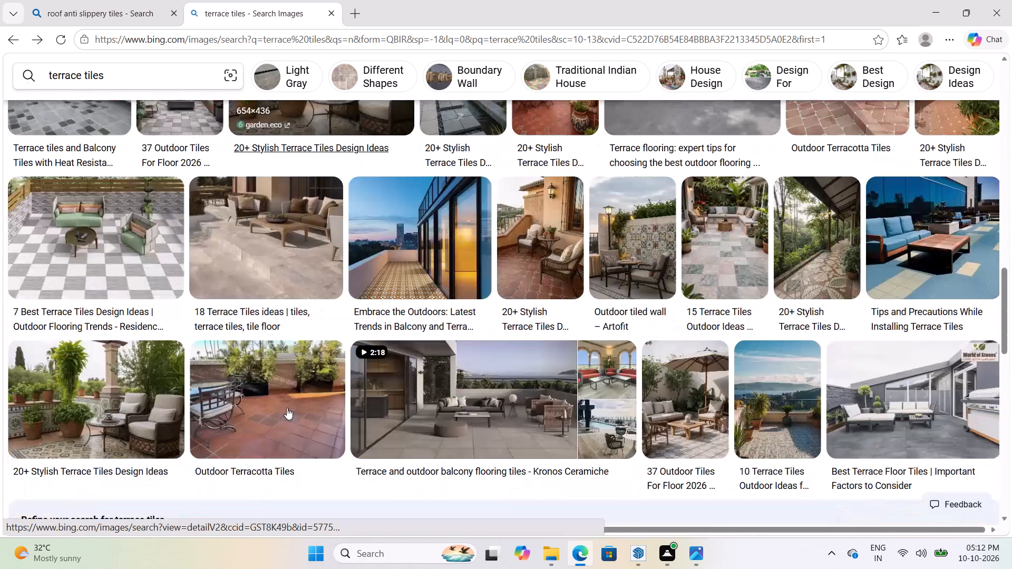
scroll(287, 408, "up", 4)
left_click(184, 190)
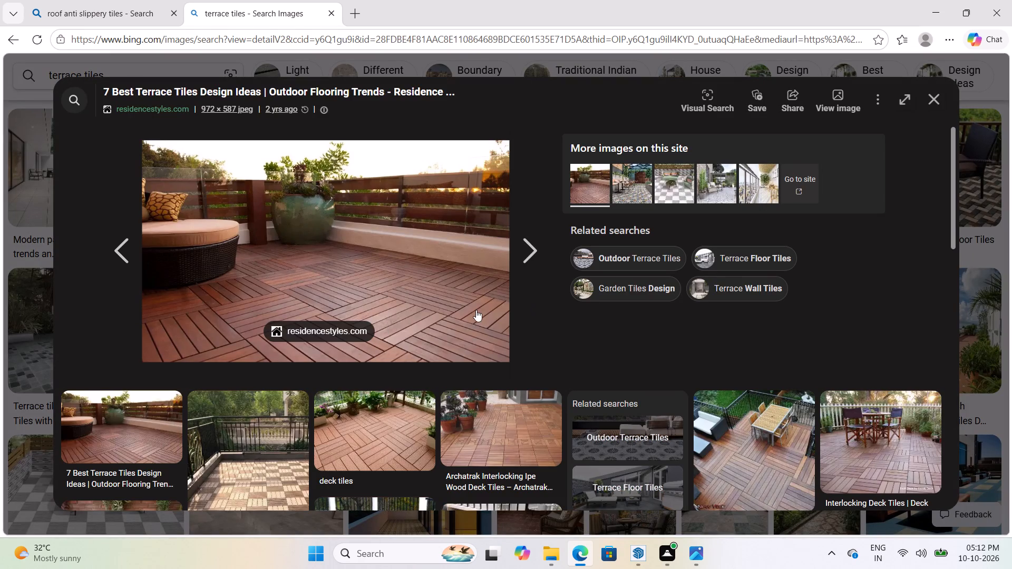
left_click(942, 101)
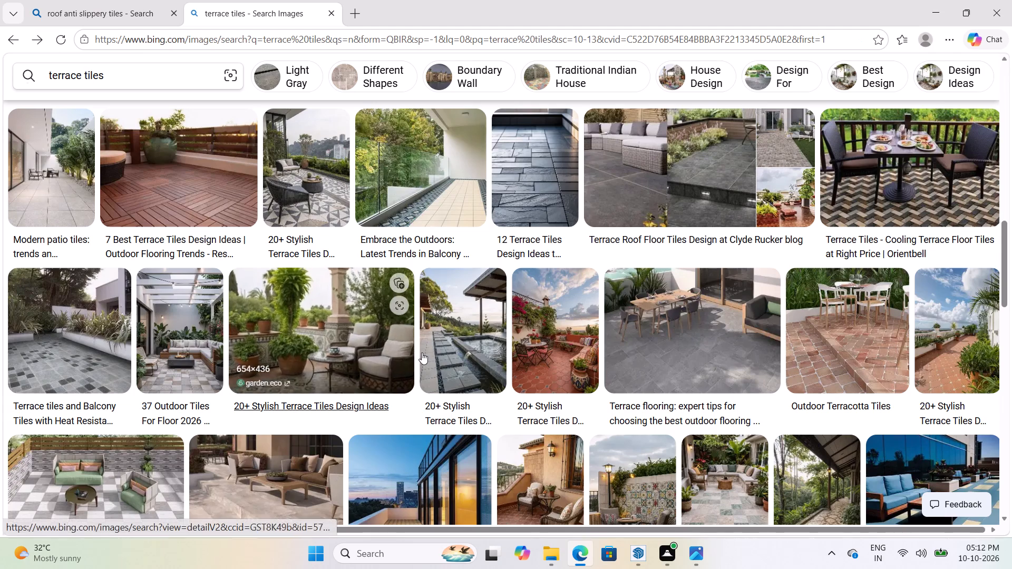
Preview the red Viewfloor terrace flooring image and the related Castle Composites Rustic Red rubber tile image, and close the preview.
scroll(422, 353, "down", 6)
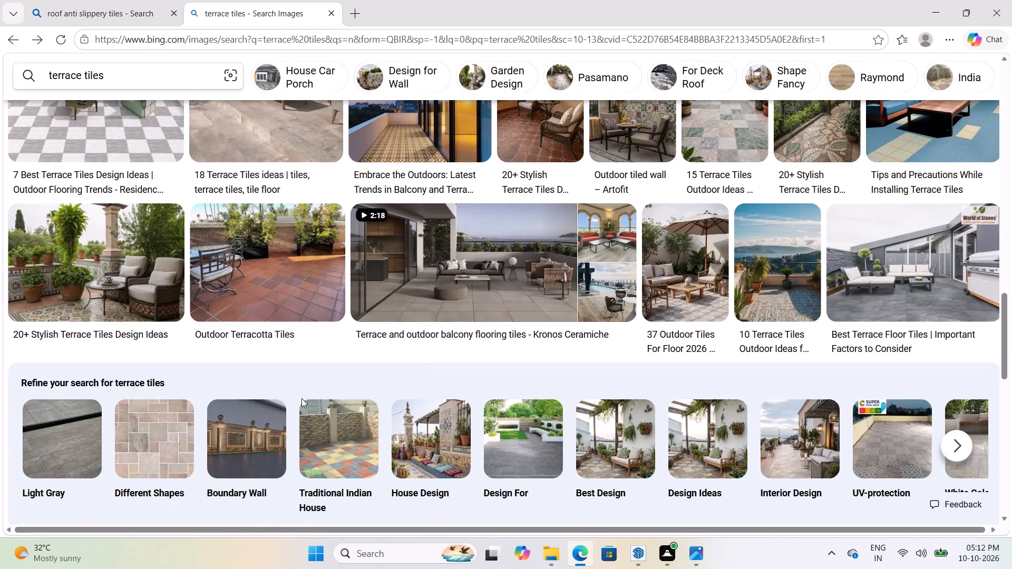
scroll(419, 388, "down", 4)
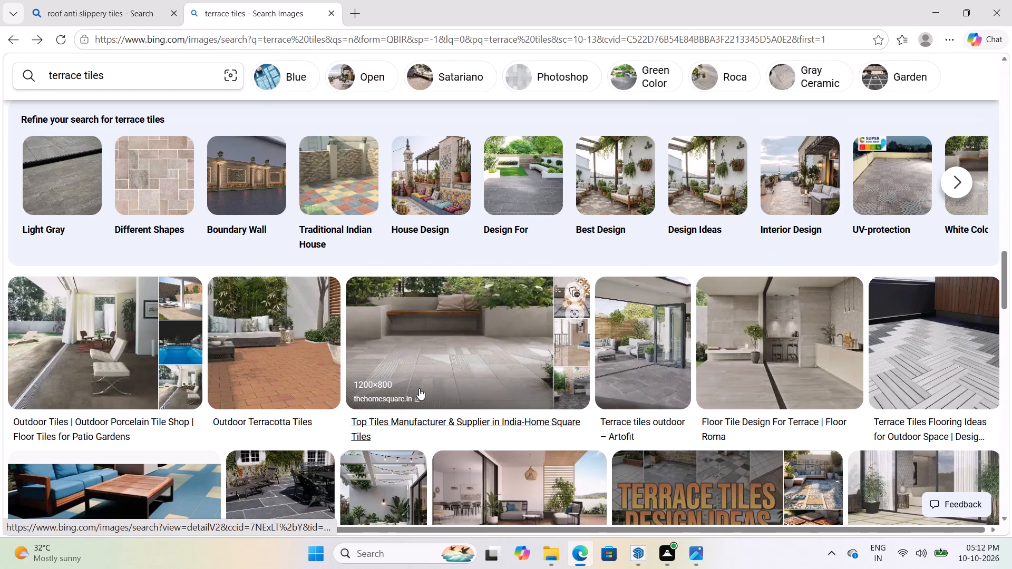
scroll(334, 349, "down", 3)
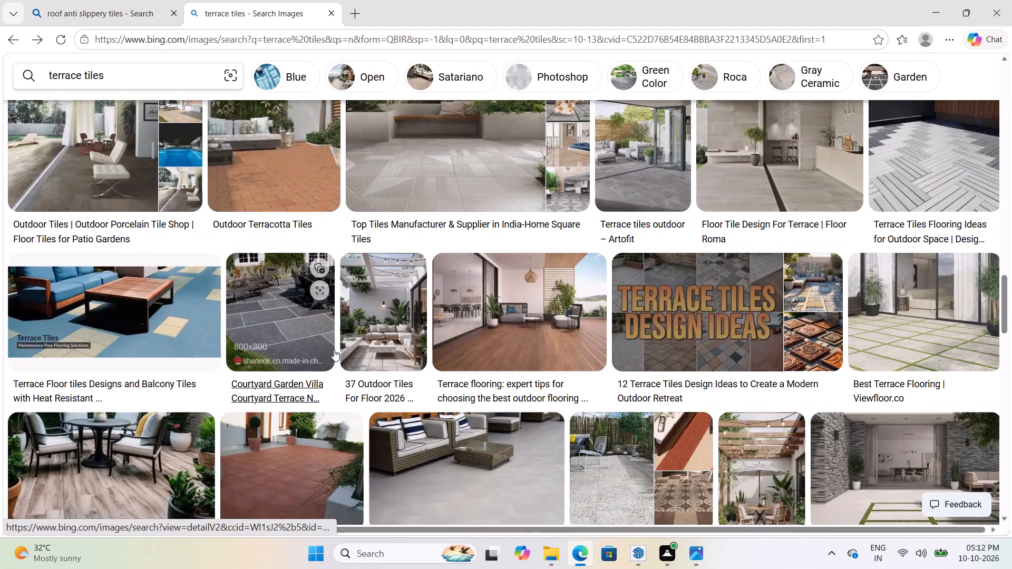
scroll(334, 349, "down", 2)
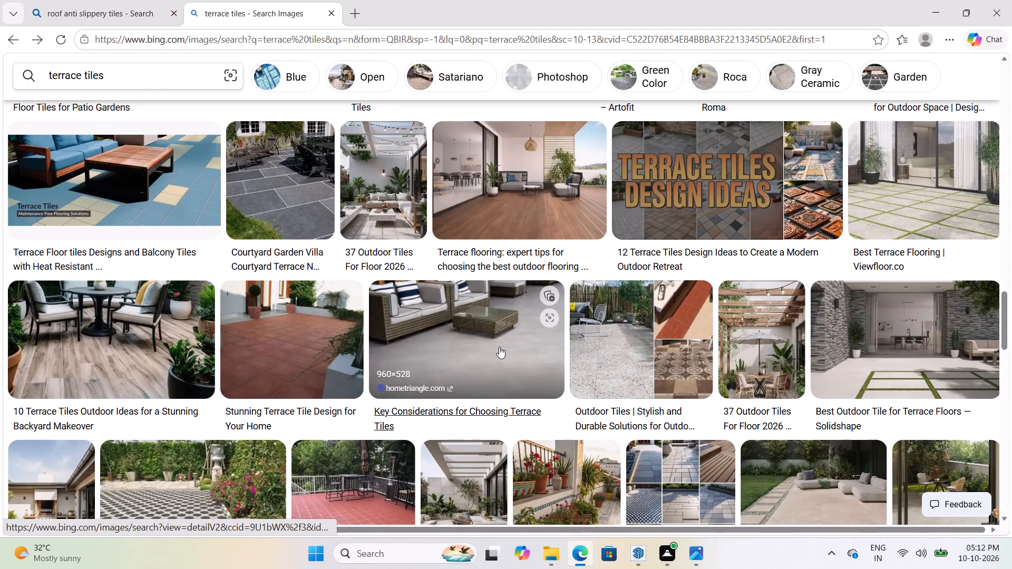
scroll(499, 347, "down", 1)
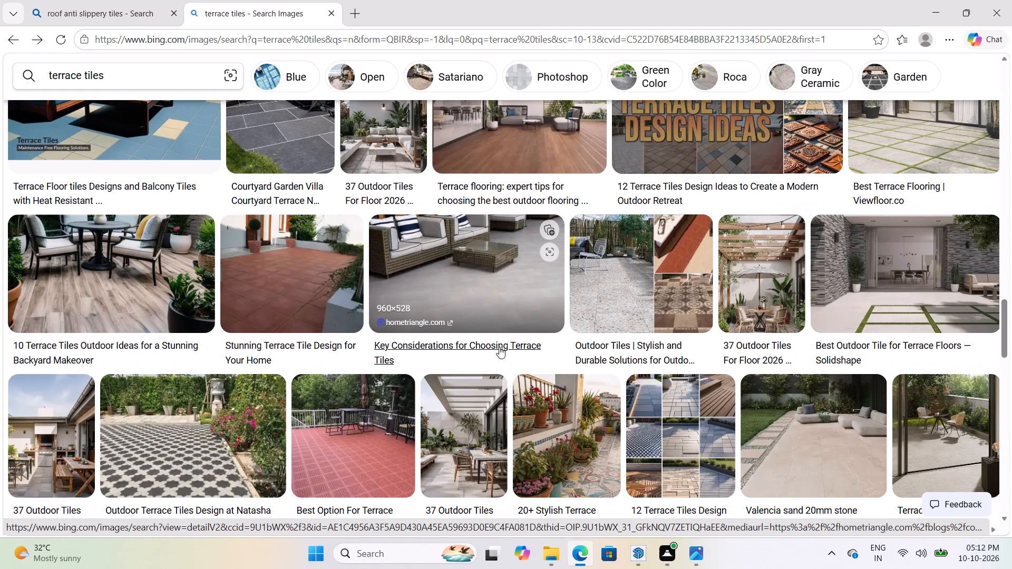
scroll(429, 409, "down", 2)
left_click(394, 367)
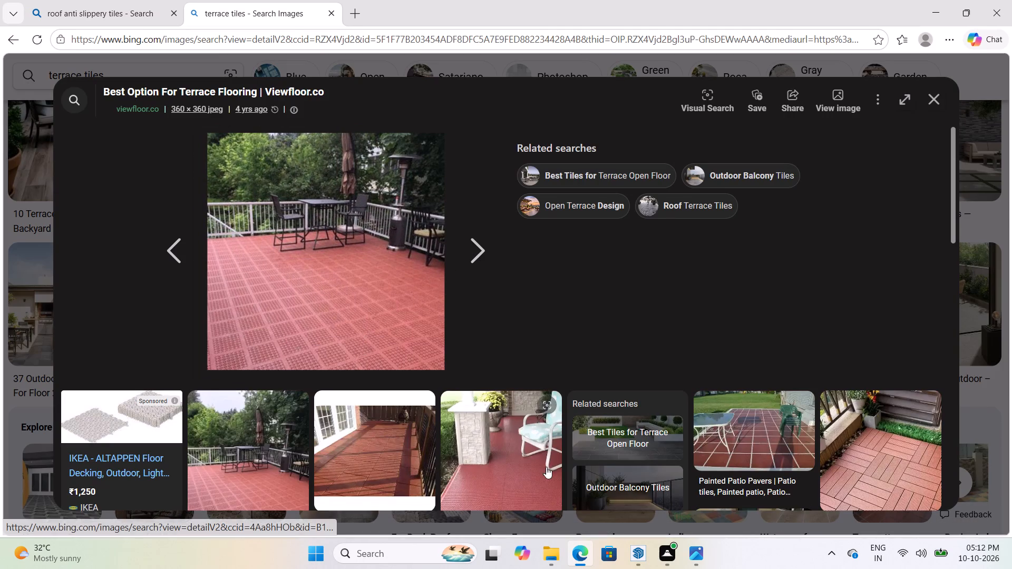
left_click(366, 478)
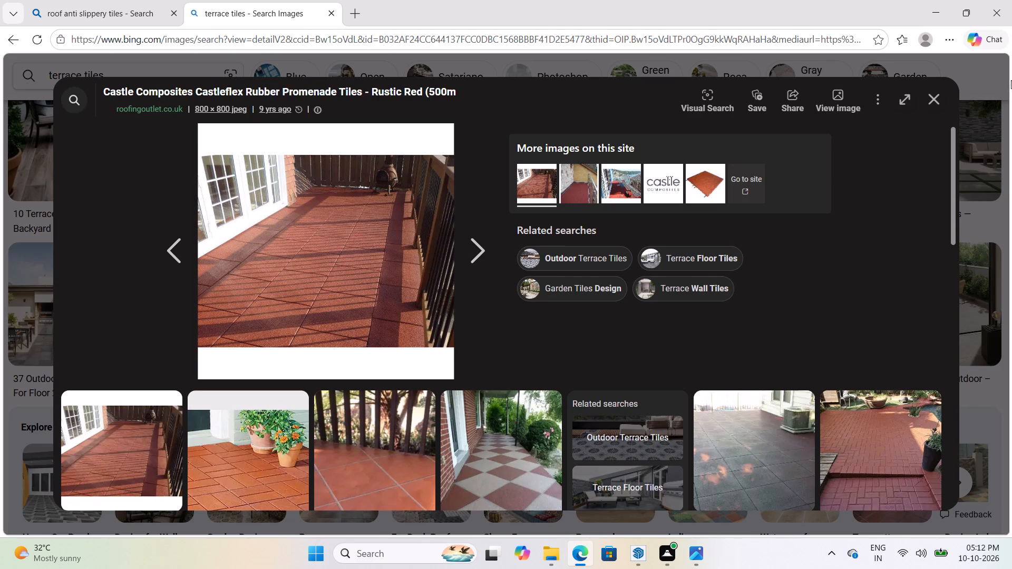
left_click(940, 104)
Look further through the terrace tile results and preview the Woodspace Wood Tiles Terrace image.
scroll(638, 434, "down", 3)
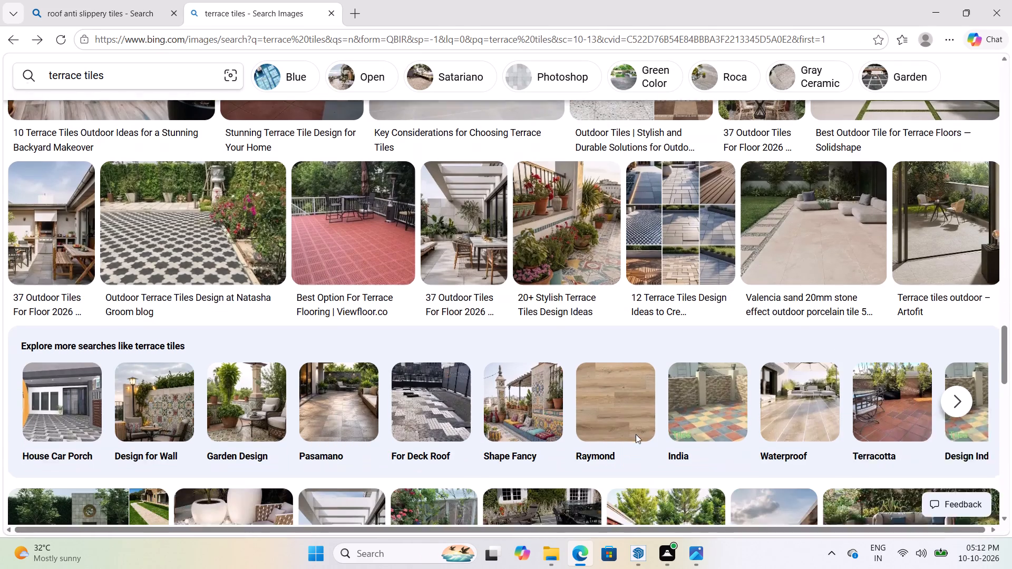
scroll(512, 384, "down", 2)
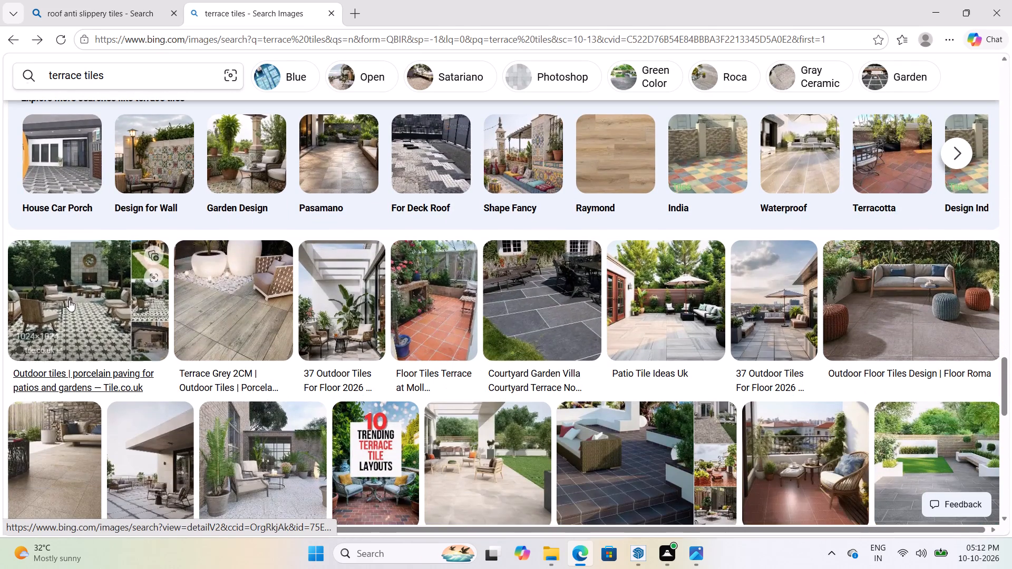
scroll(67, 297, "down", 3)
scroll(236, 373, "up", 2)
scroll(236, 373, "down", 3)
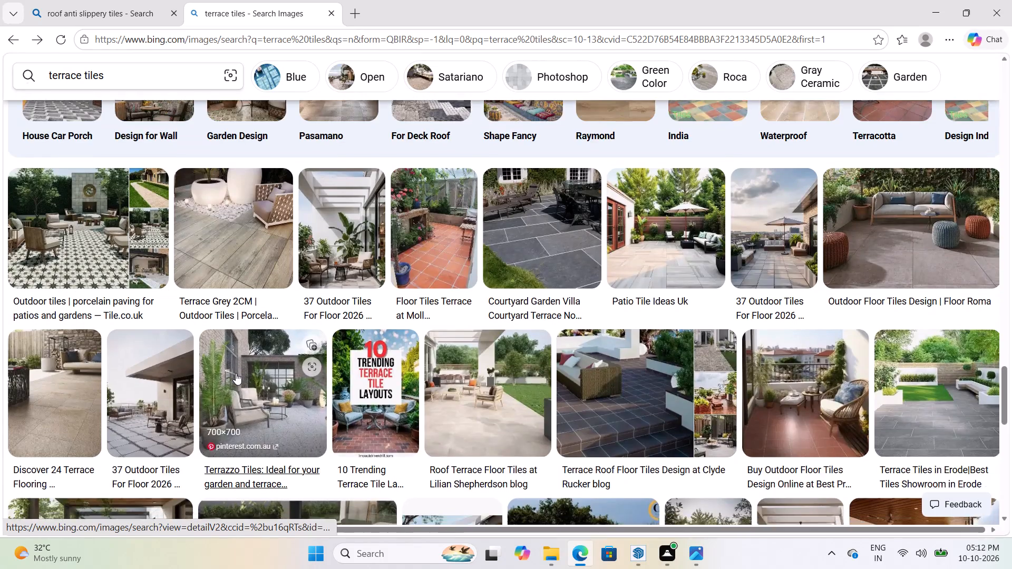
scroll(236, 373, "down", 2)
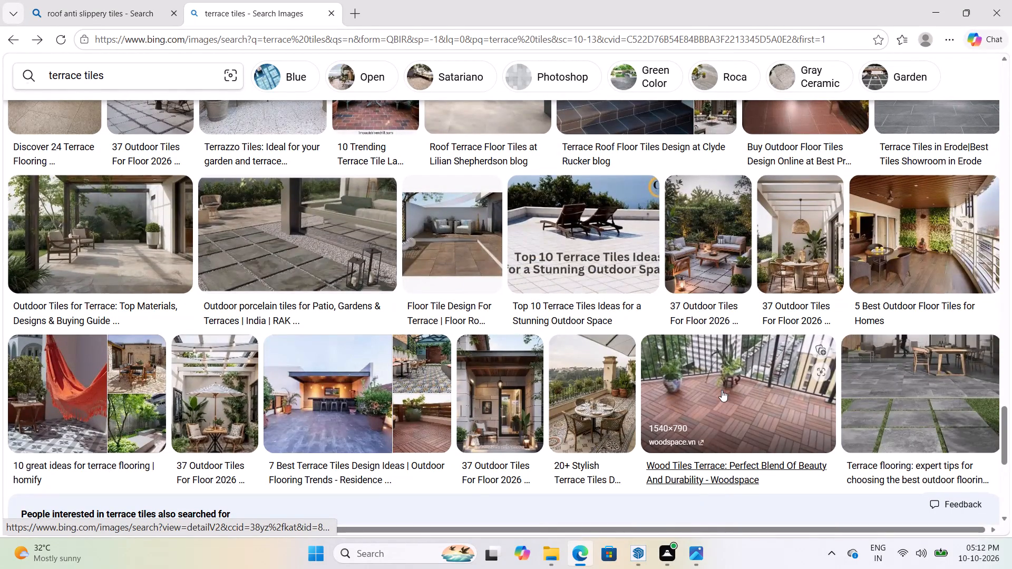
left_click(722, 390)
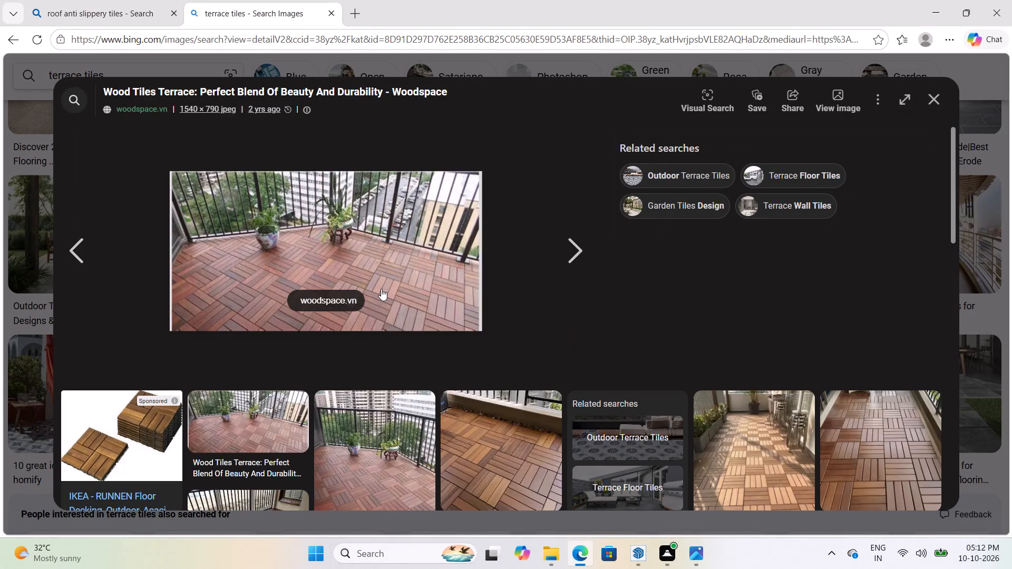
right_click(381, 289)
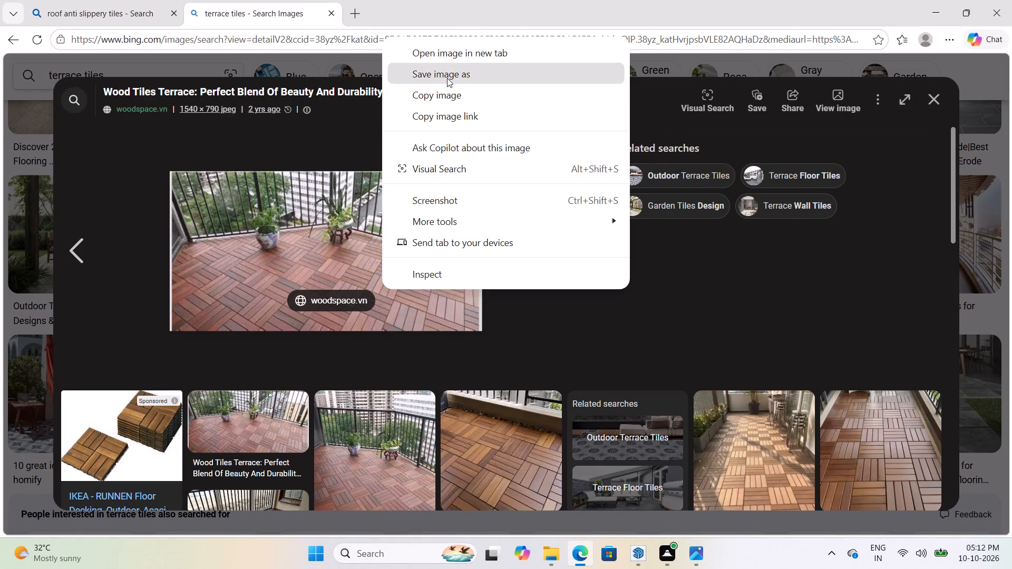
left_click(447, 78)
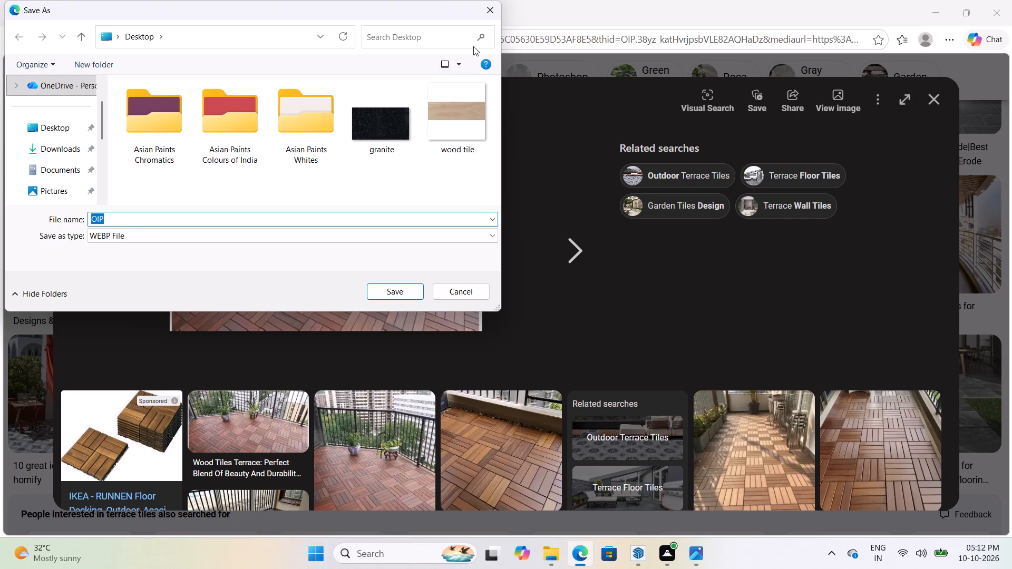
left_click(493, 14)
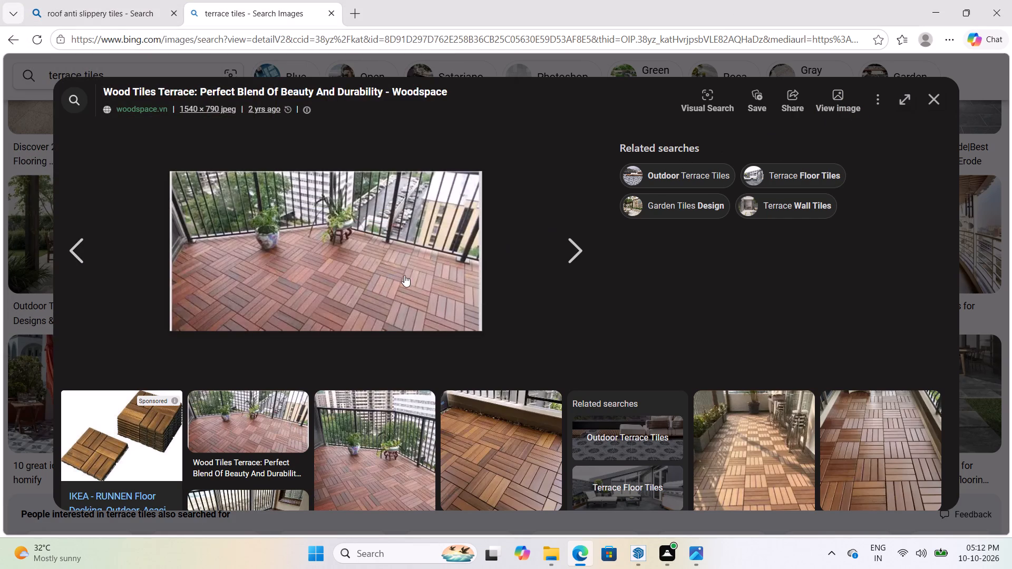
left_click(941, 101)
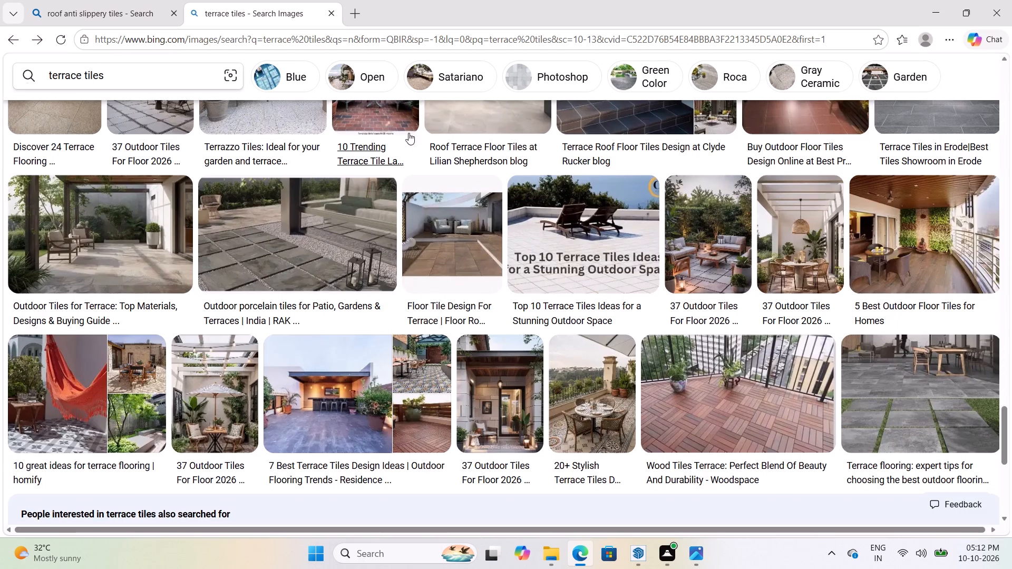
Refine the image search to "terrace tiles square red colour".
scroll(408, 133, "up", 17)
left_click(142, 72)
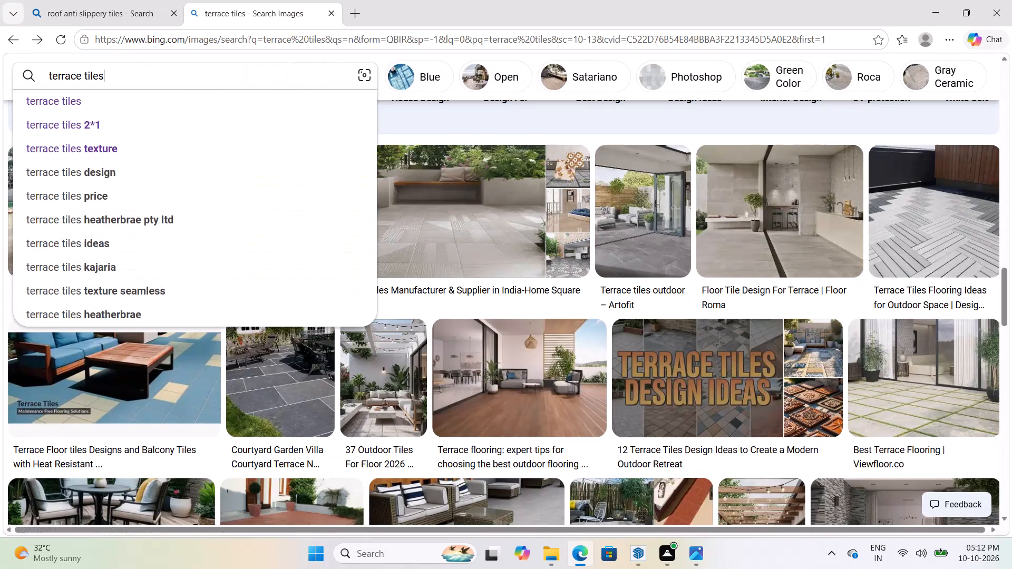
key("space")
type("sqaure red")
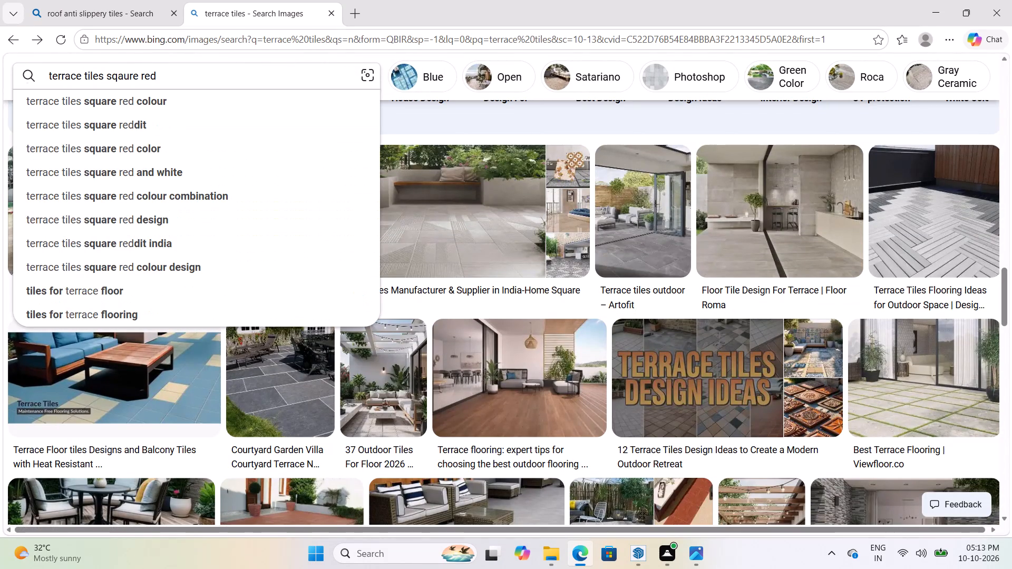
key("Down")
key("Return")
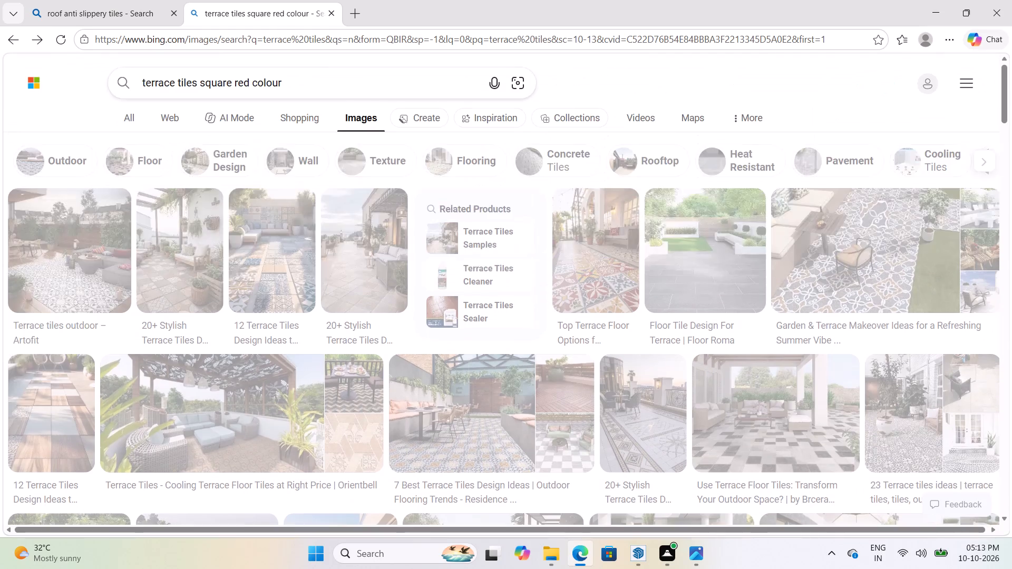
Examine the red square terrace tile image results for a suitable floor texture.
scroll(205, 307, "down", 2)
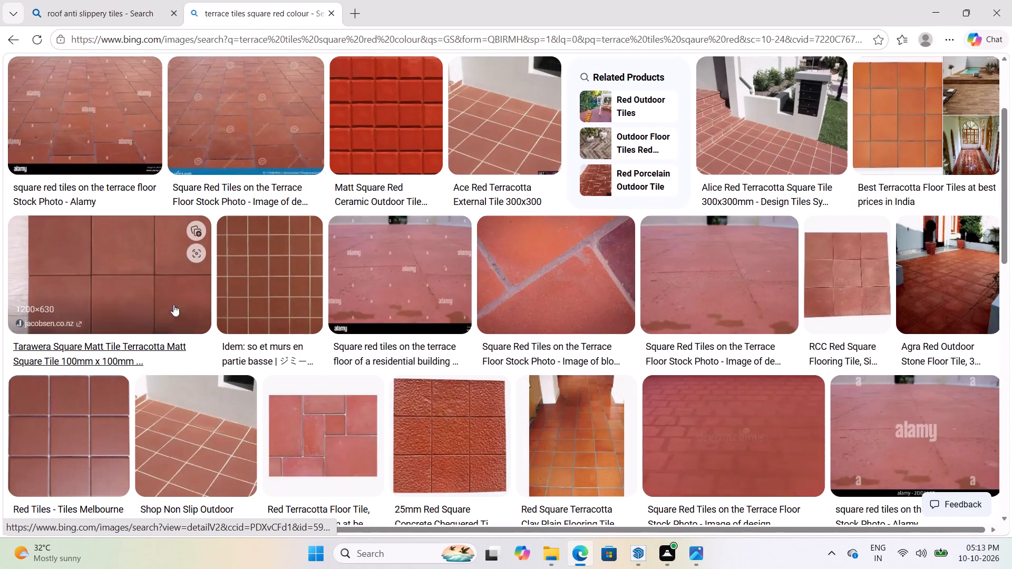
scroll(196, 283, "down", 5)
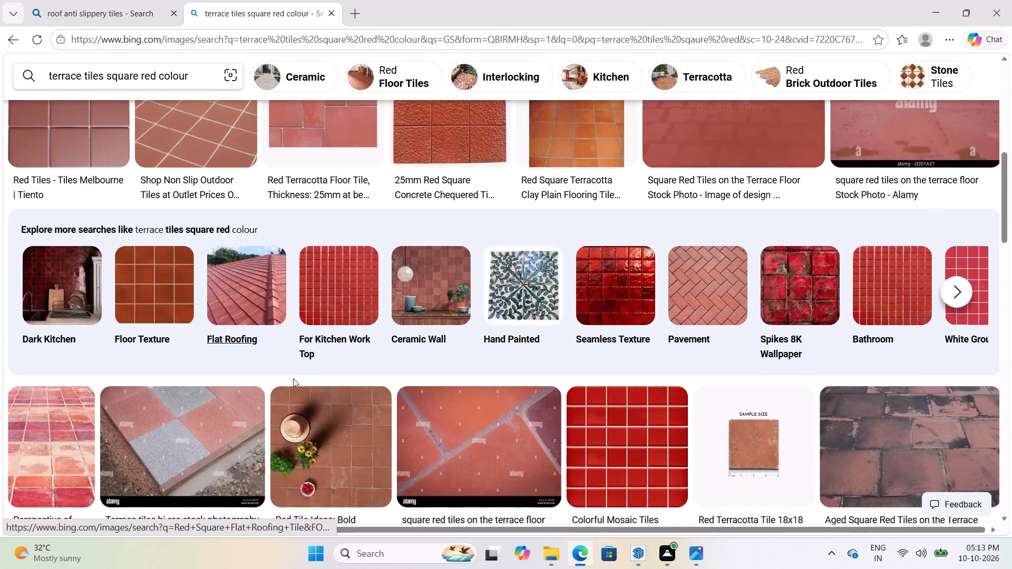
scroll(469, 273, "up", 1)
scroll(480, 264, "down", 5)
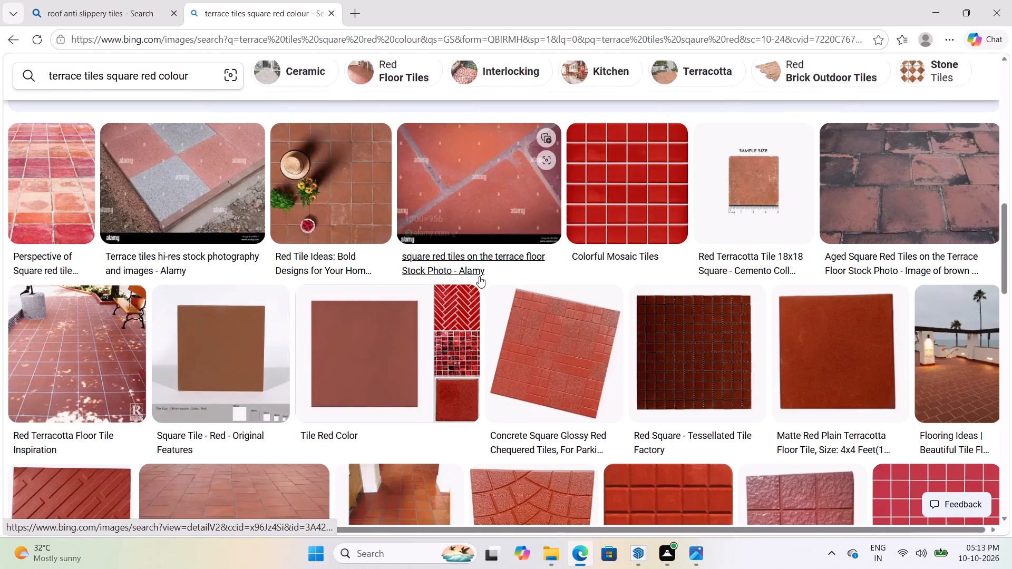
scroll(545, 349, "down", 4)
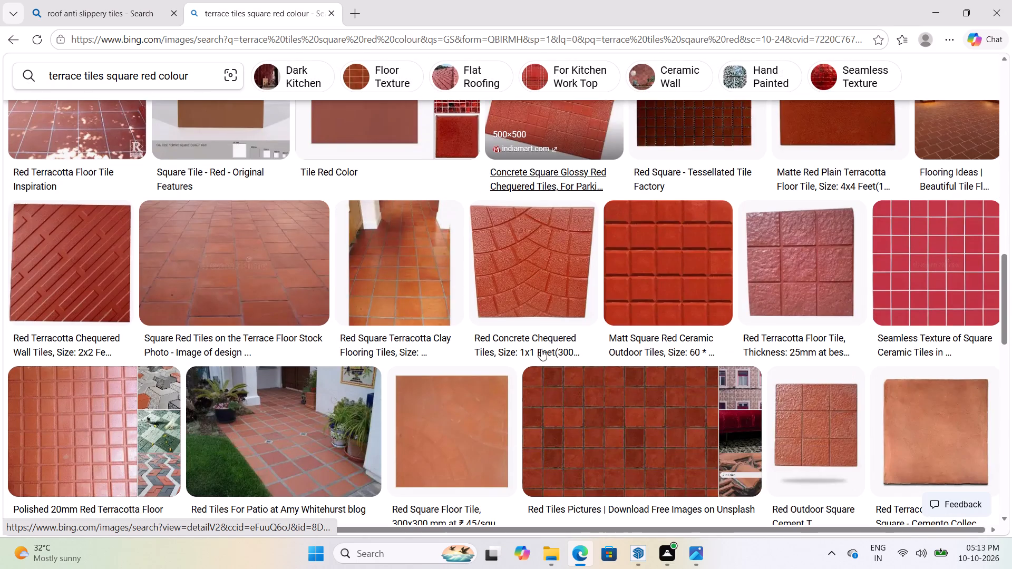
scroll(596, 336, "down", 1)
scroll(596, 336, "up", 3)
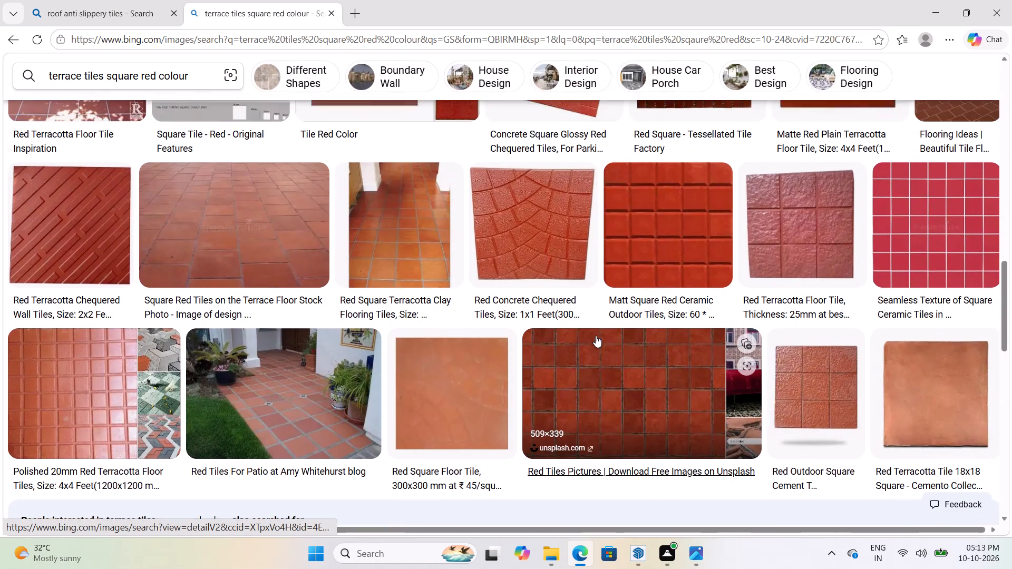
scroll(581, 292, "down", 5)
scroll(560, 390, "down", 4)
scroll(539, 453, "up", 4)
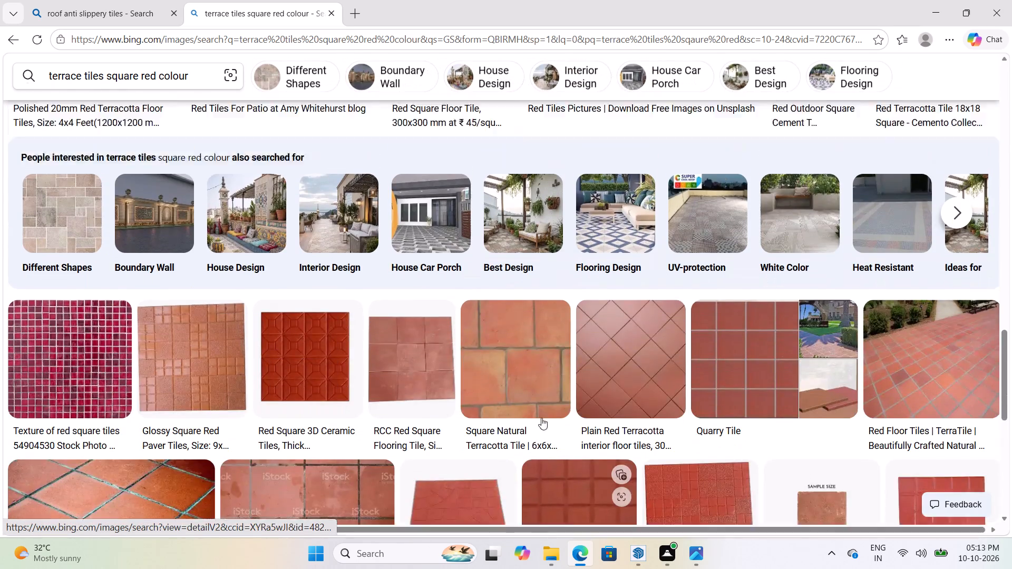
scroll(541, 418, "up", 5)
scroll(544, 419, "down", 13)
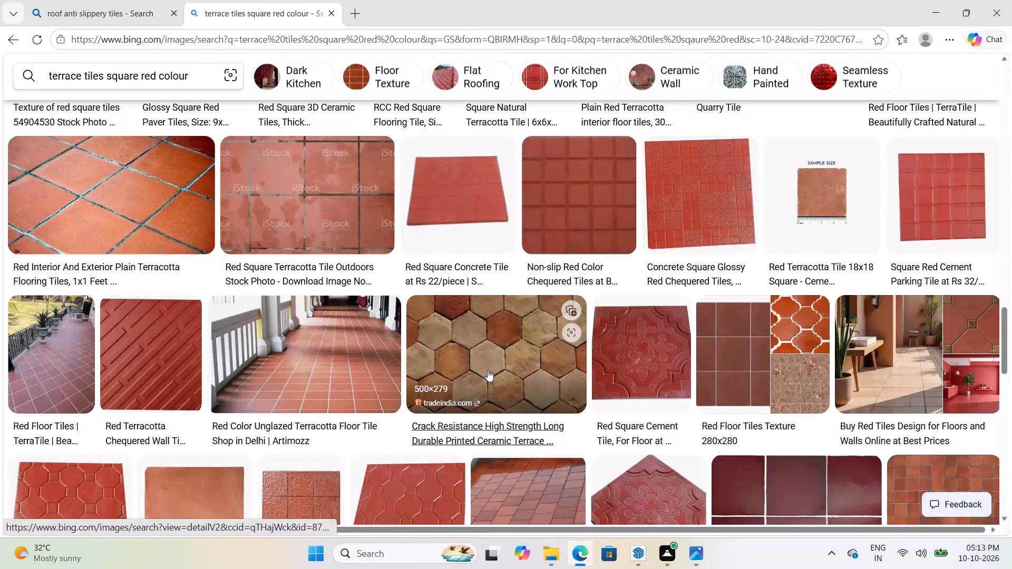
scroll(488, 370, "down", 6)
scroll(488, 370, "up", 20)
scroll(488, 370, "up", 8)
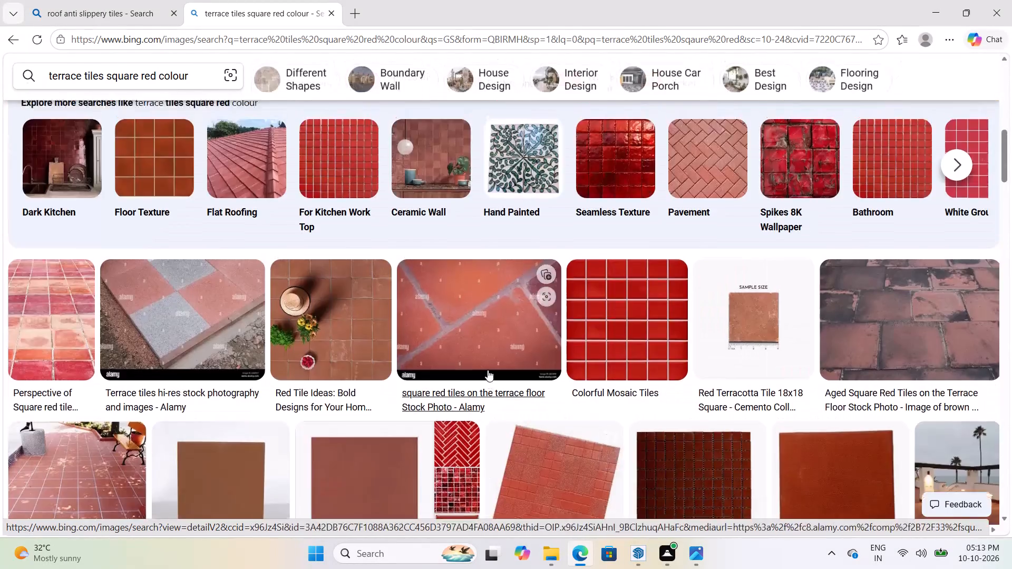
scroll(488, 370, "up", 5)
scroll(377, 322, "up", 4)
Change the image search to "terrace tiles square grey colour" and look over the first results.
left_click(301, 74)
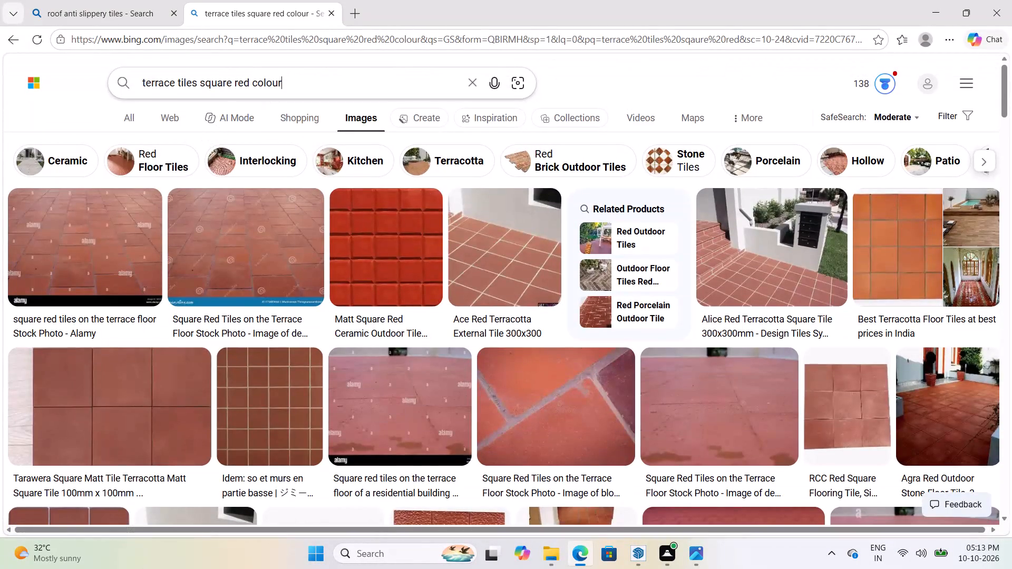
key("BackSpace")
key("BackSpace")
key("BackSpace")
key("BackSpace")
key("BackSpace")
key("BackSpace")
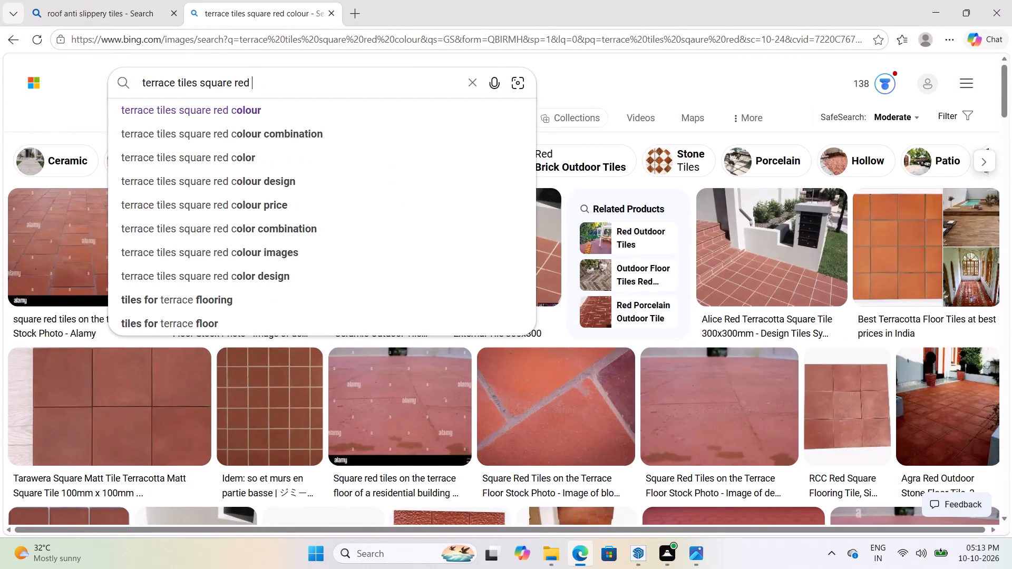
key("BackSpace")
key("BackSpace")
key("BackSpace")
key("BackSpace")
type("grtey")
key("Down")
key("Return")
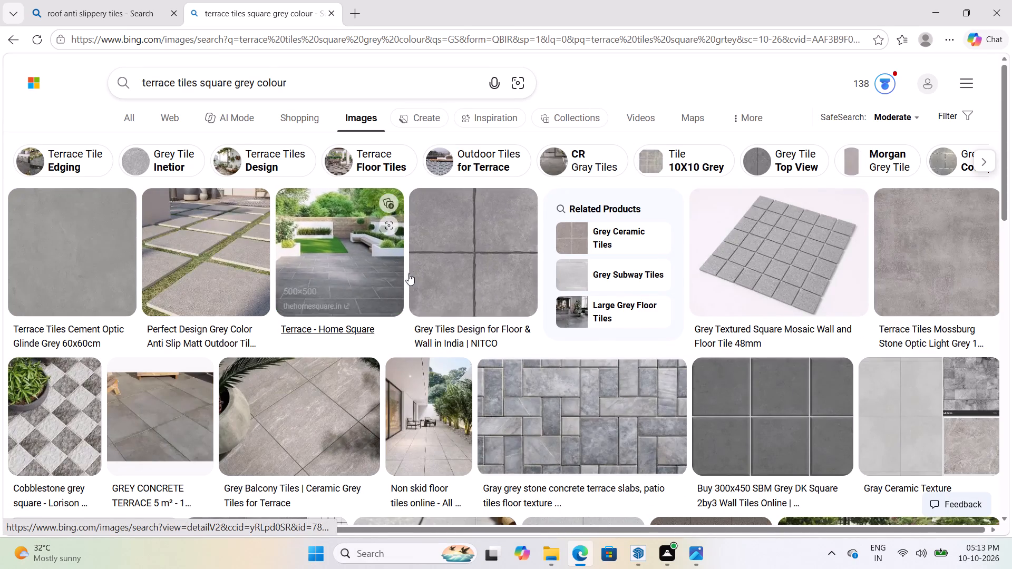
scroll(369, 340, "down", 1)
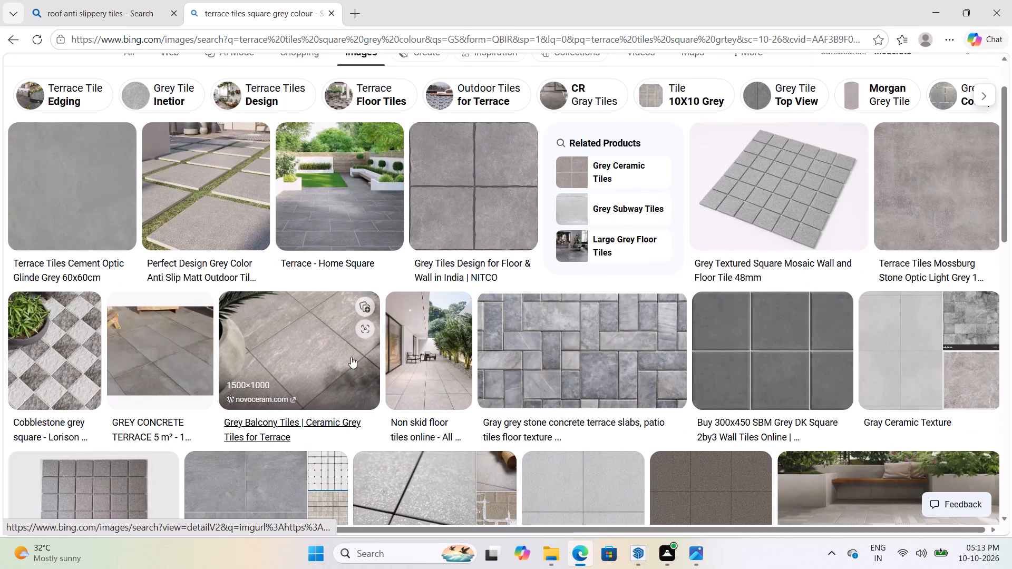
Save the brownish-grey "square tiles grey" image from the search results to the Desktop as "roof tile".
scroll(307, 331, "down", 2)
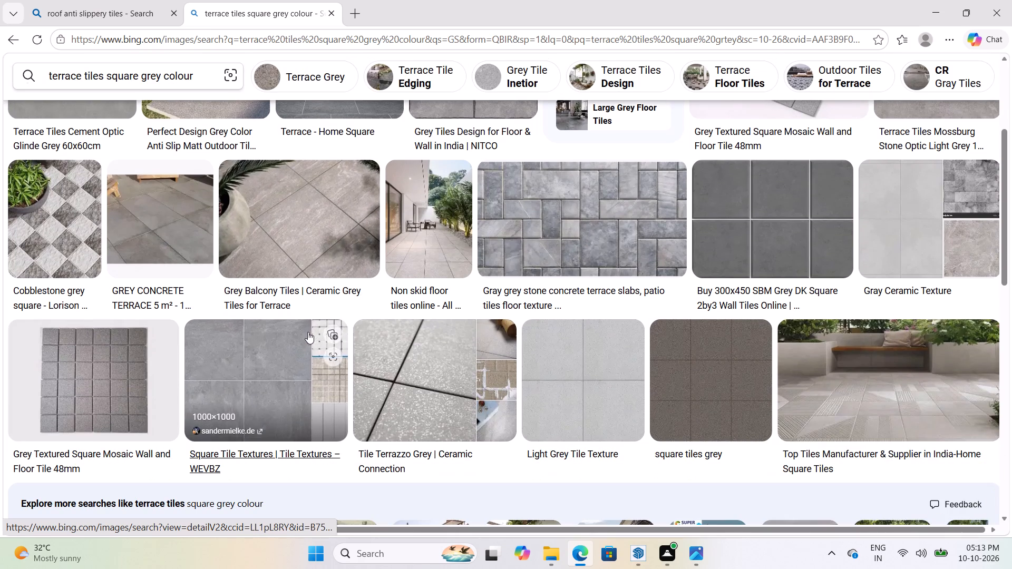
left_click(695, 358)
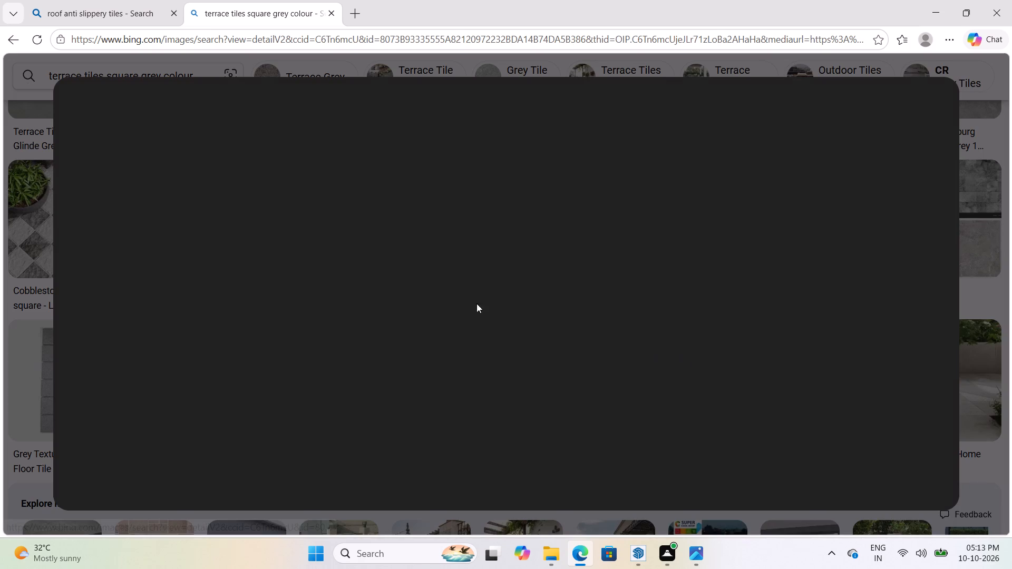
right_click(322, 212)
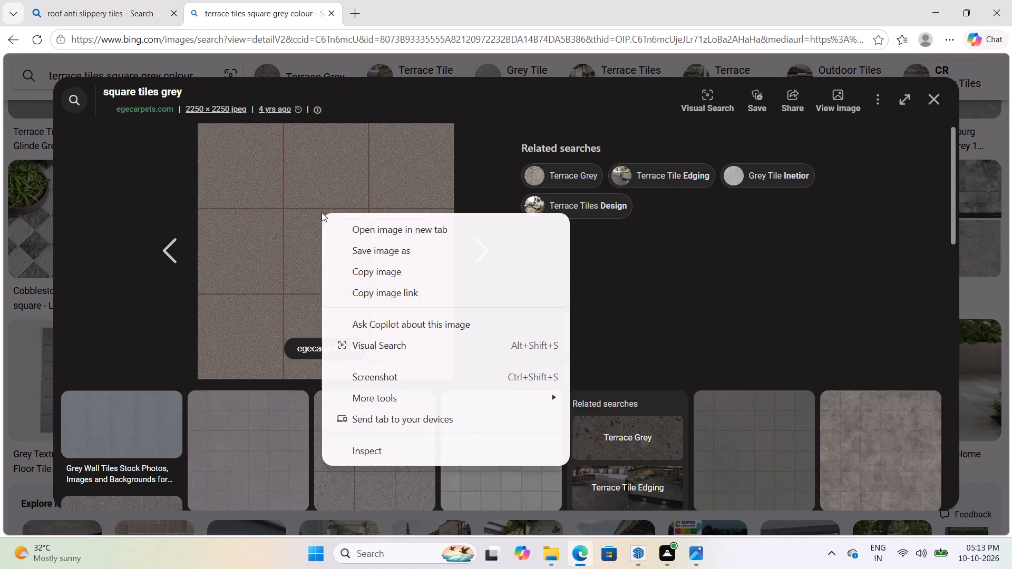
left_click(390, 256)
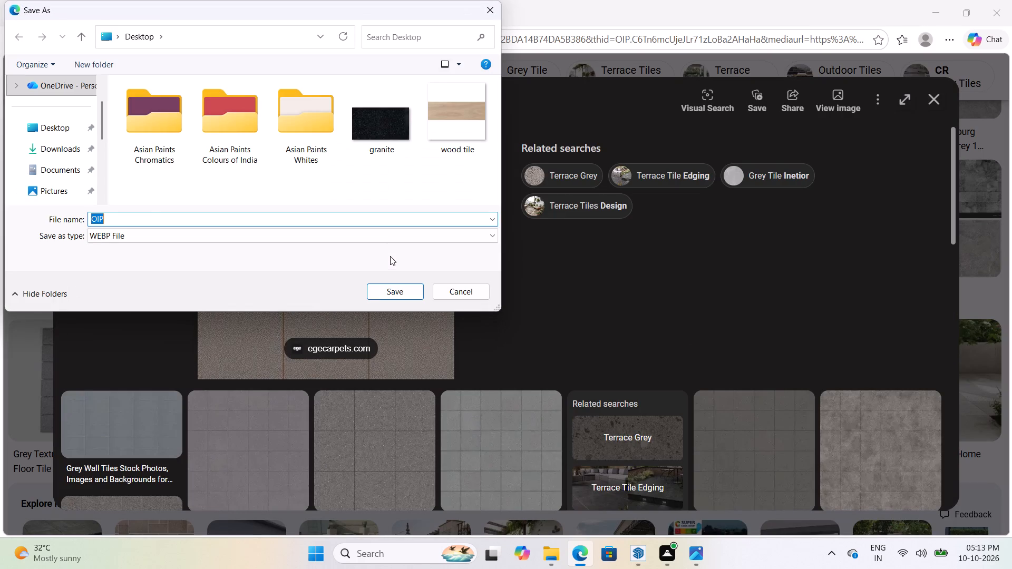
left_click(80, 135)
left_click(156, 219)
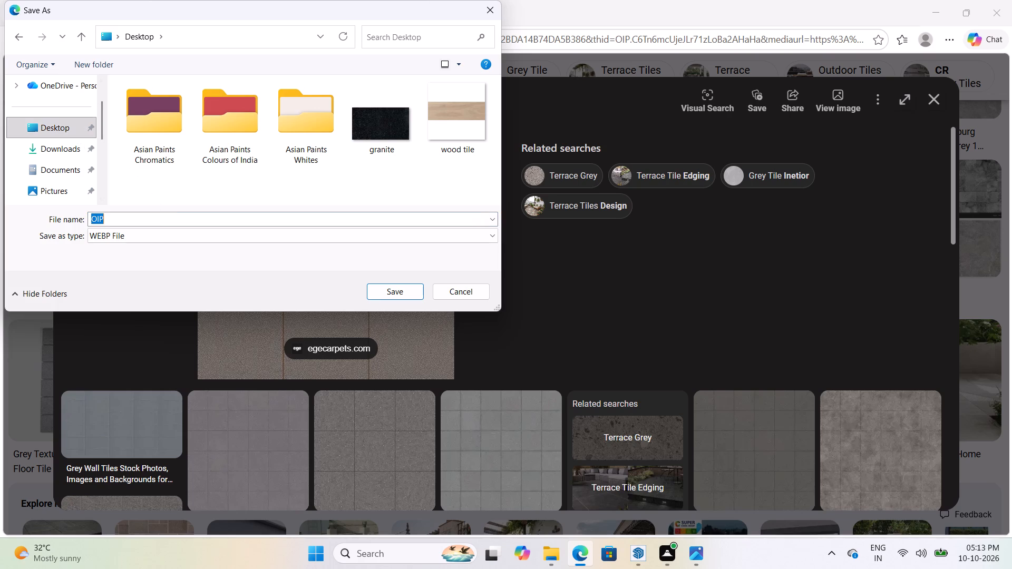
key("BackSpace")
key("BackSpace")
key("BackSpace")
key("BackSpace")
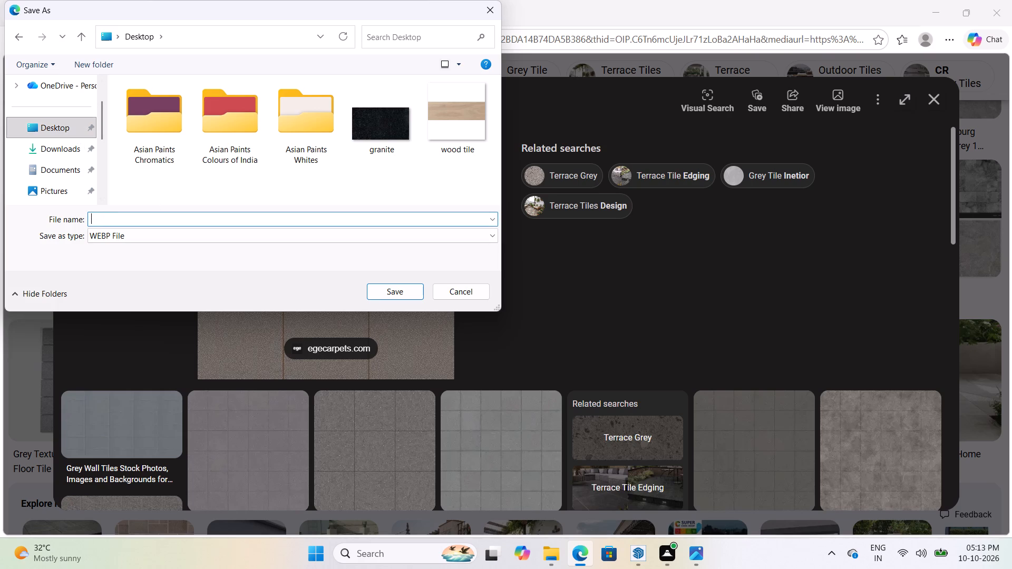
type("roof")
key("space")
type("tile")
left_click(386, 295)
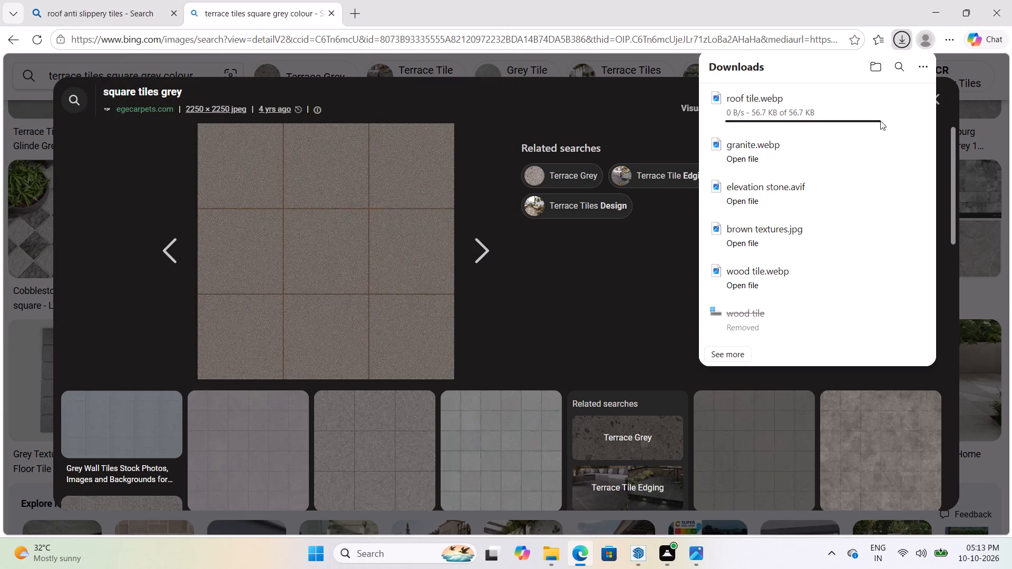
Open the downloaded roof tile image in Photos and crop its outer edges slightly, keeping a square of about 450 x 450 pixels.
left_click(889, 109)
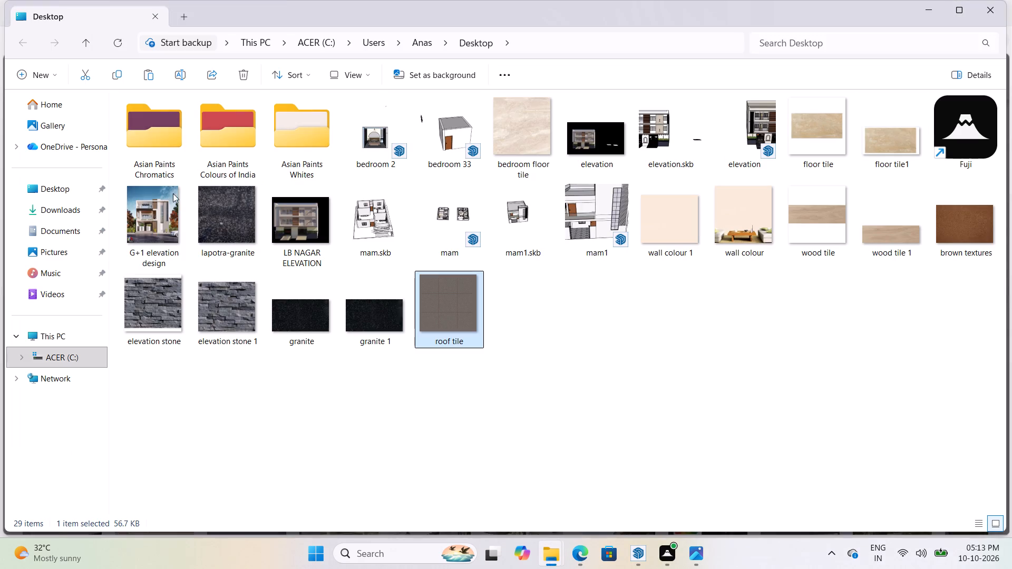
right_click(450, 297)
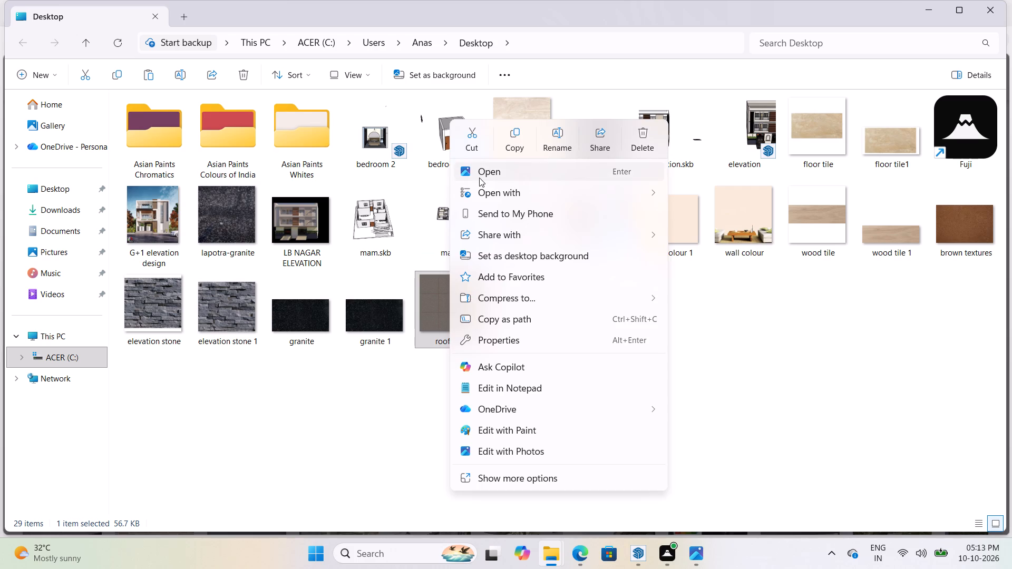
left_click(479, 176)
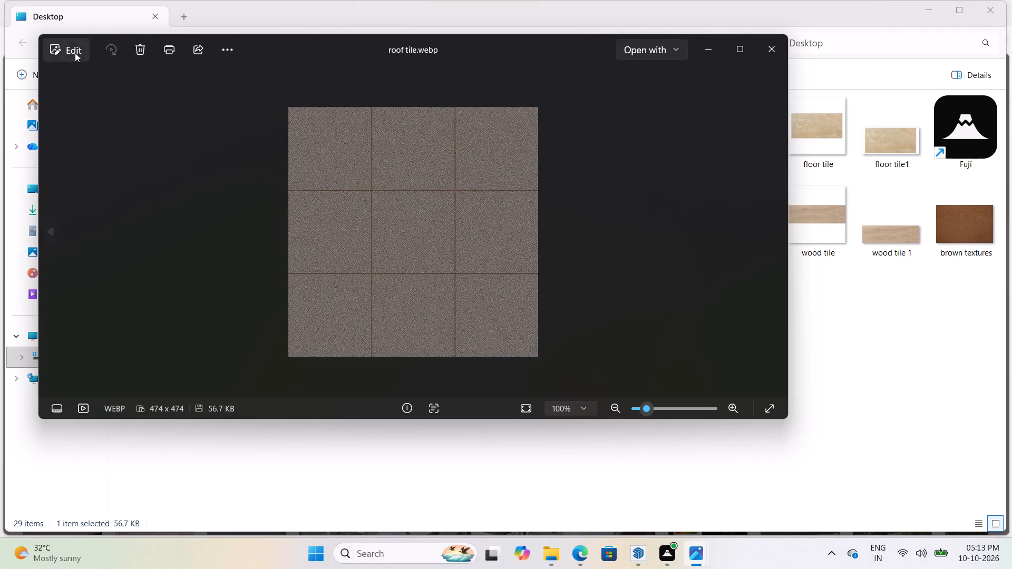
left_click(75, 53)
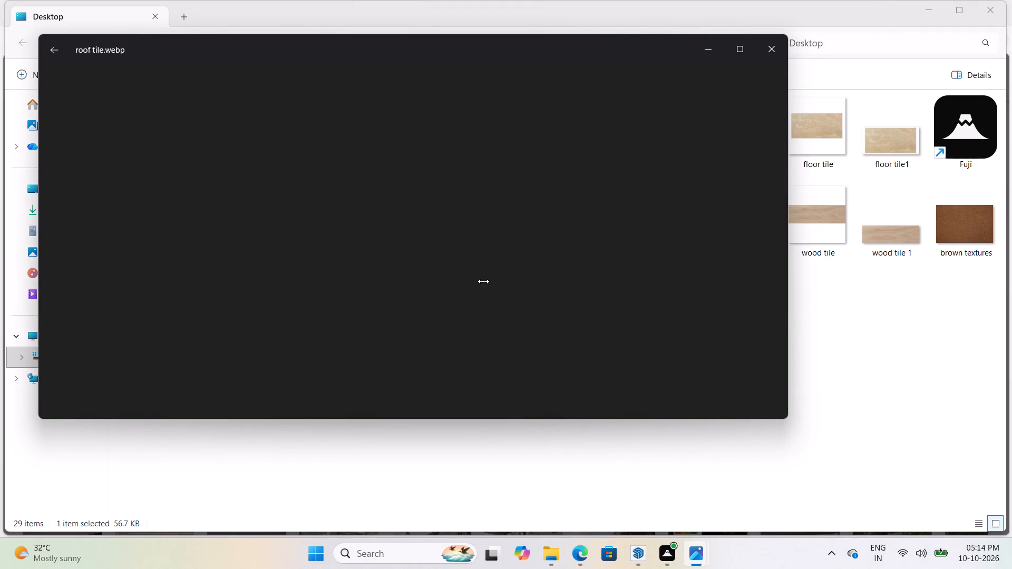
left_click_drag(332, 227, 378, 228)
left_click(378, 228)
left_click(378, 228)
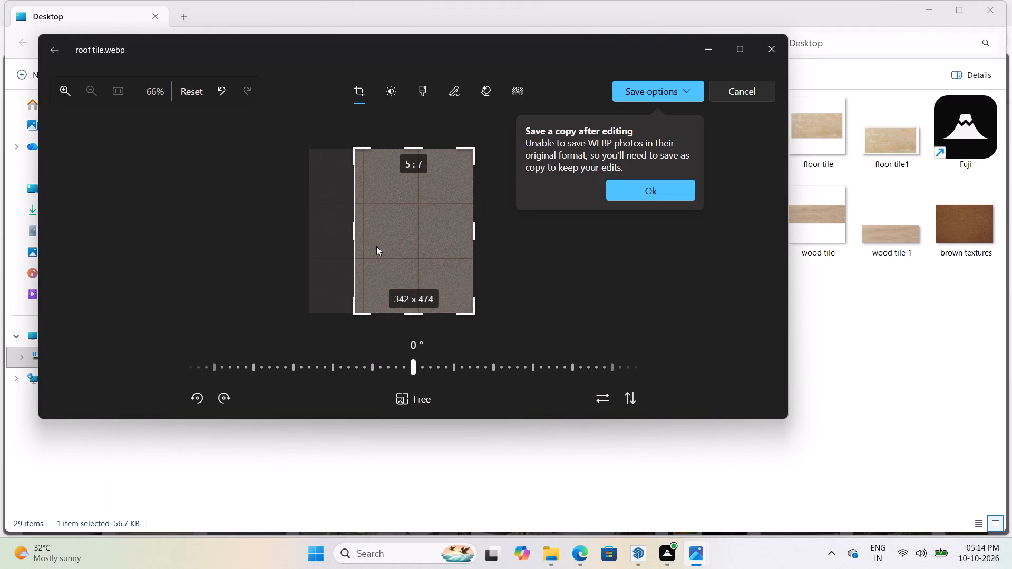
left_click_drag(353, 228, 319, 228)
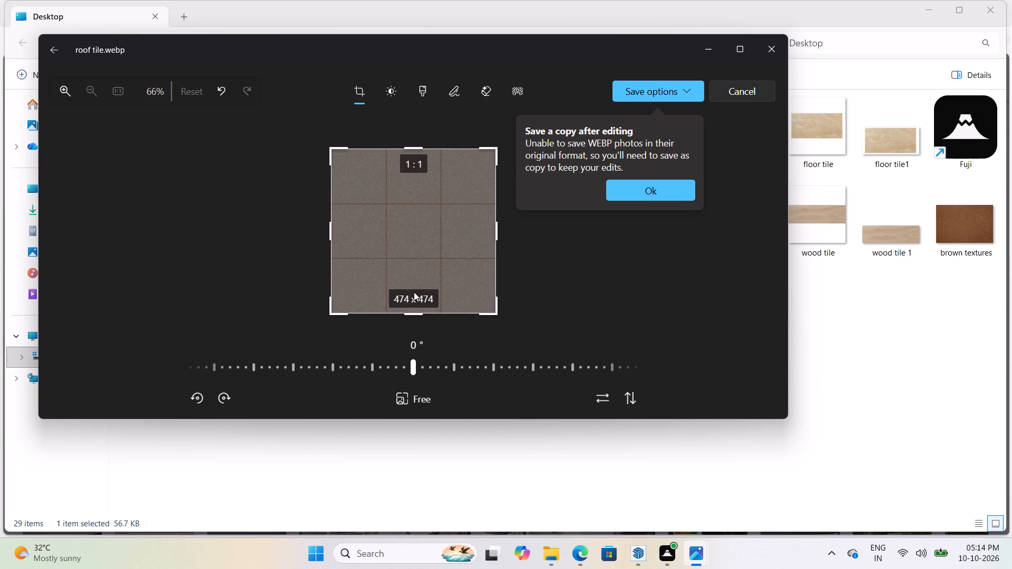
scroll(483, 192, "up", 1)
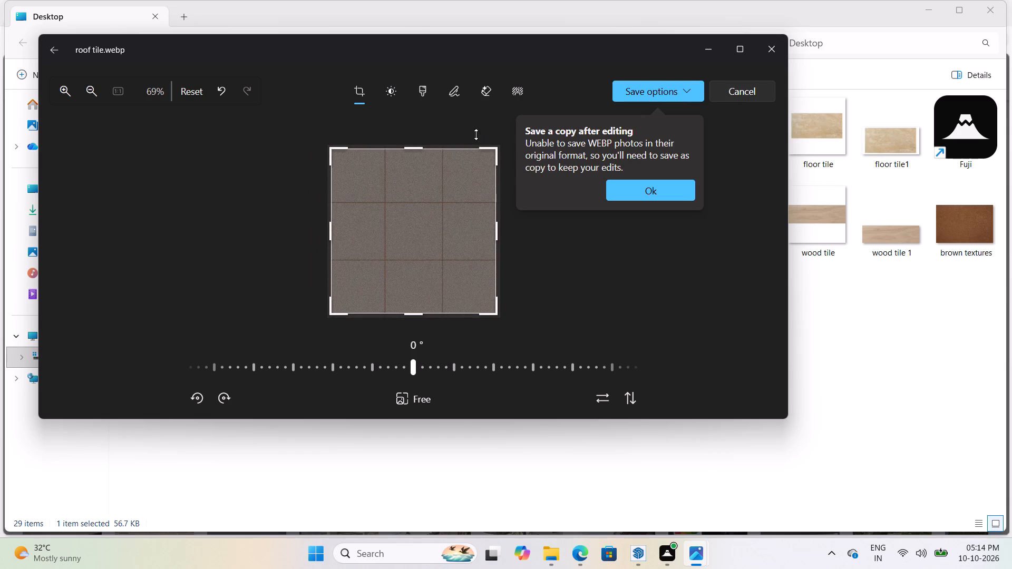
Save the cropped image as a JPEG copy named "roof tile 1" on the Desktop and return to SketchUp.
left_click(683, 96)
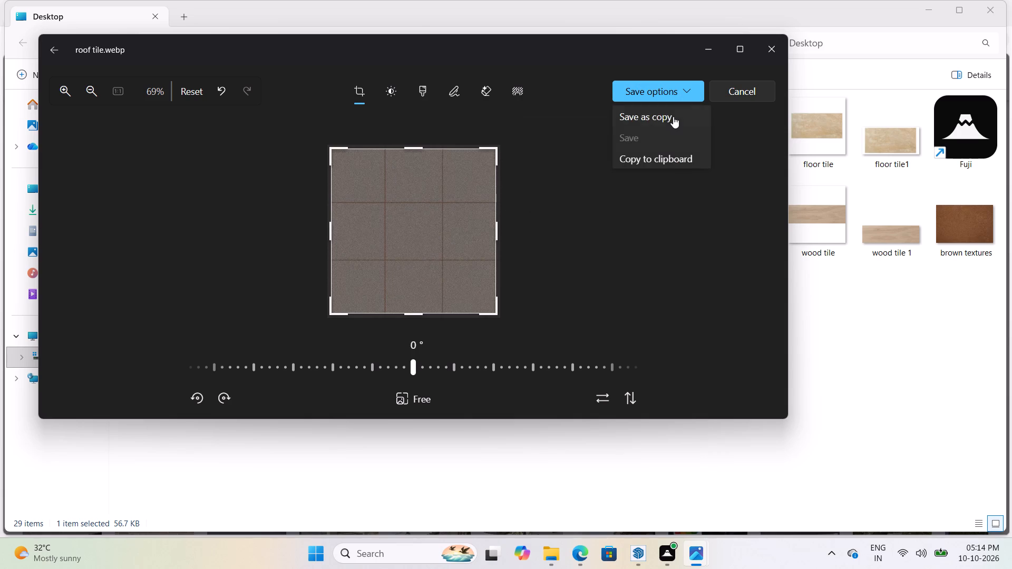
left_click(673, 116)
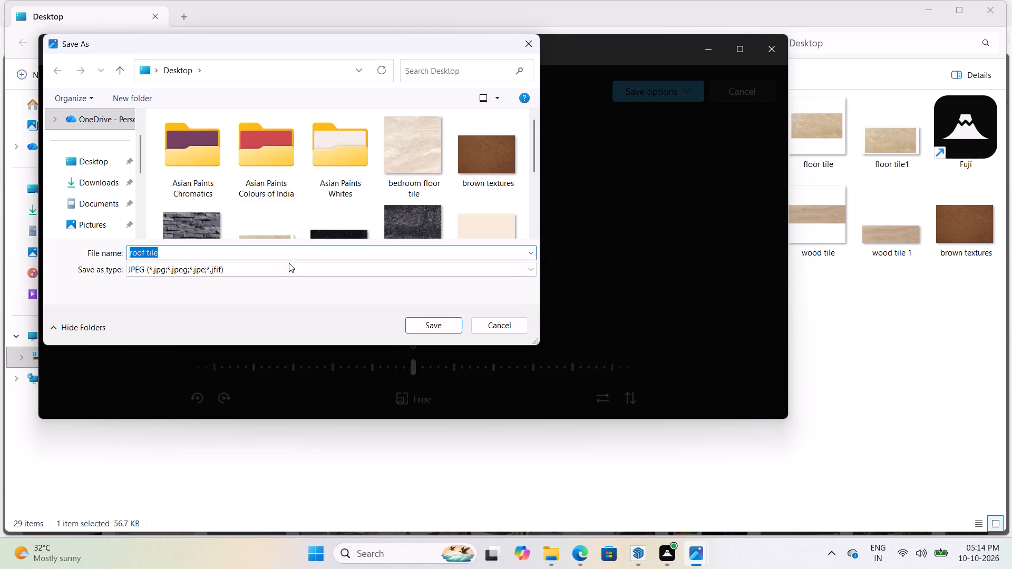
left_click(300, 253)
key("space")
type("1")
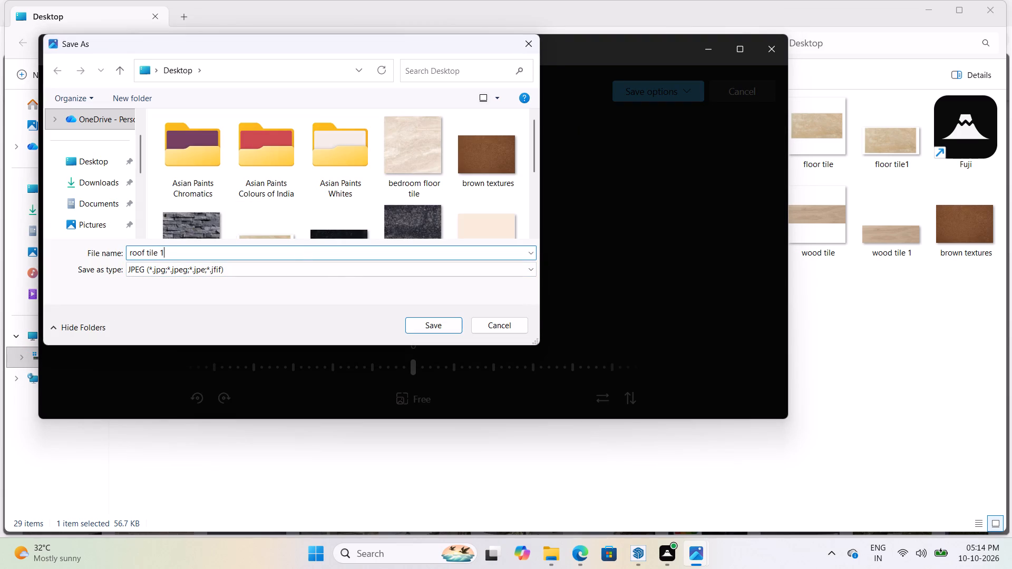
left_click(413, 329)
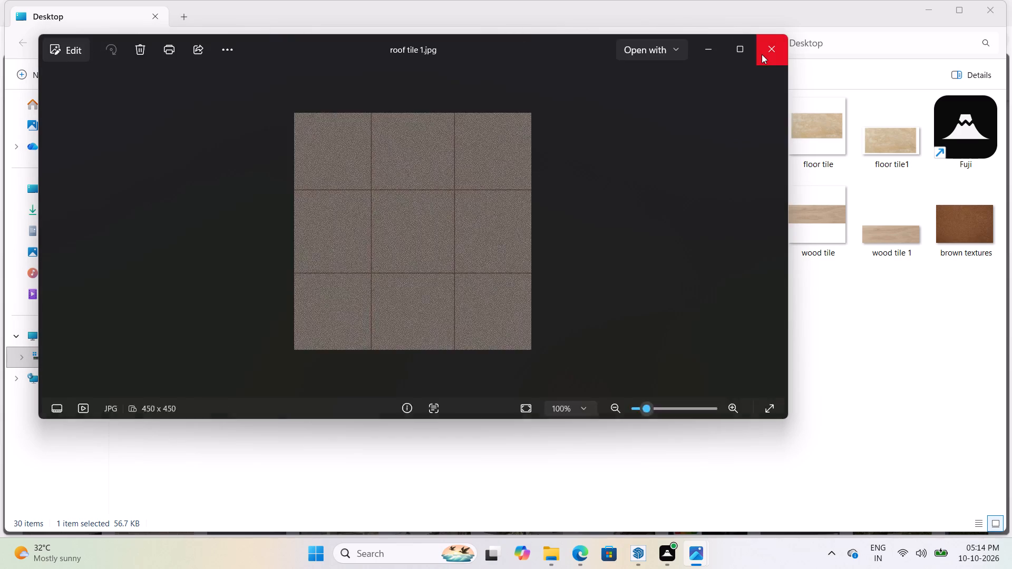
left_click(762, 54)
left_click(910, 5)
left_click(919, 11)
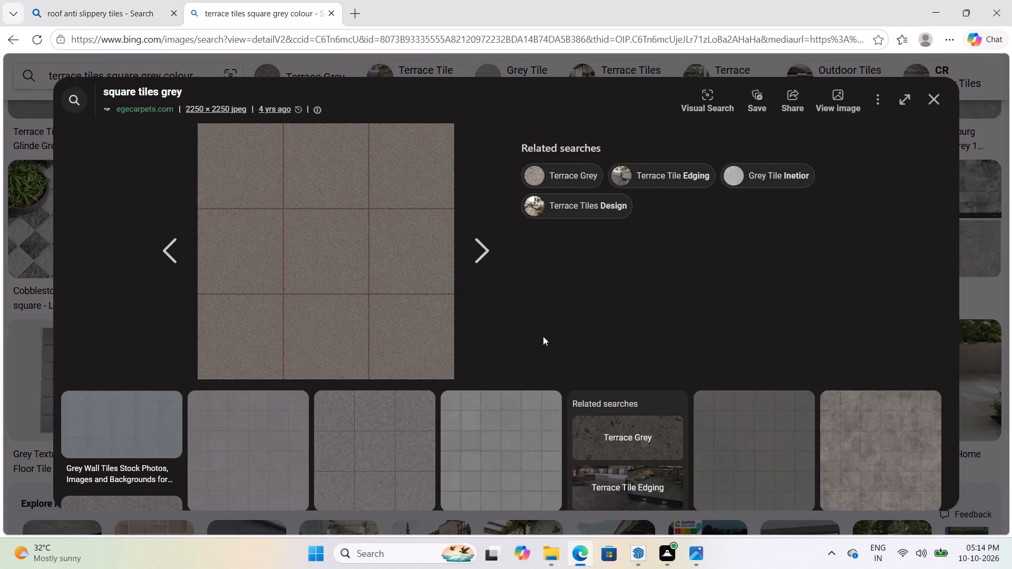
left_click(935, 95)
left_click(927, 20)
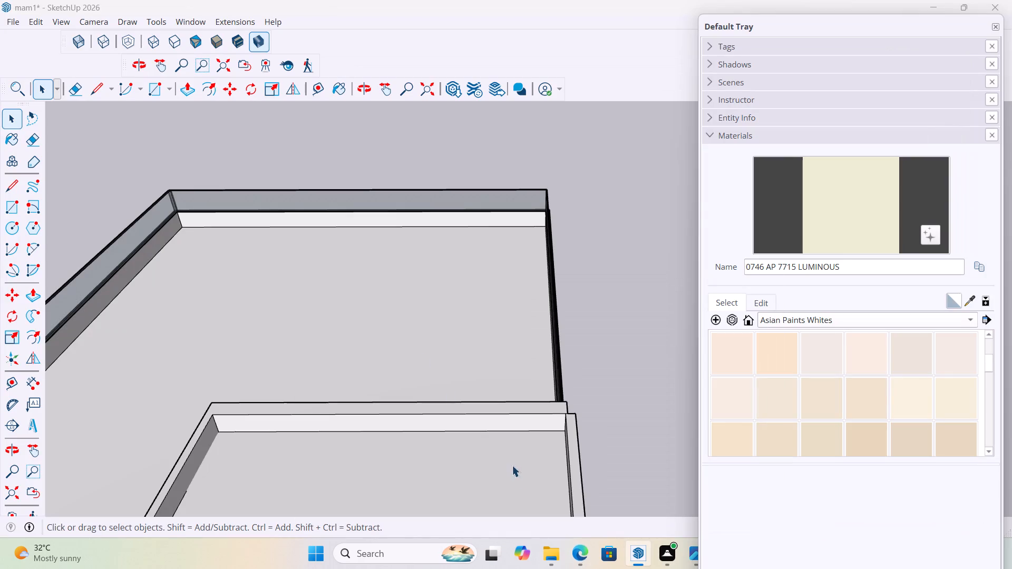
Create a new model material using the "roof tile 1" image as its texture, sized 3' by 3'.
scroll(521, 310, "down", 7)
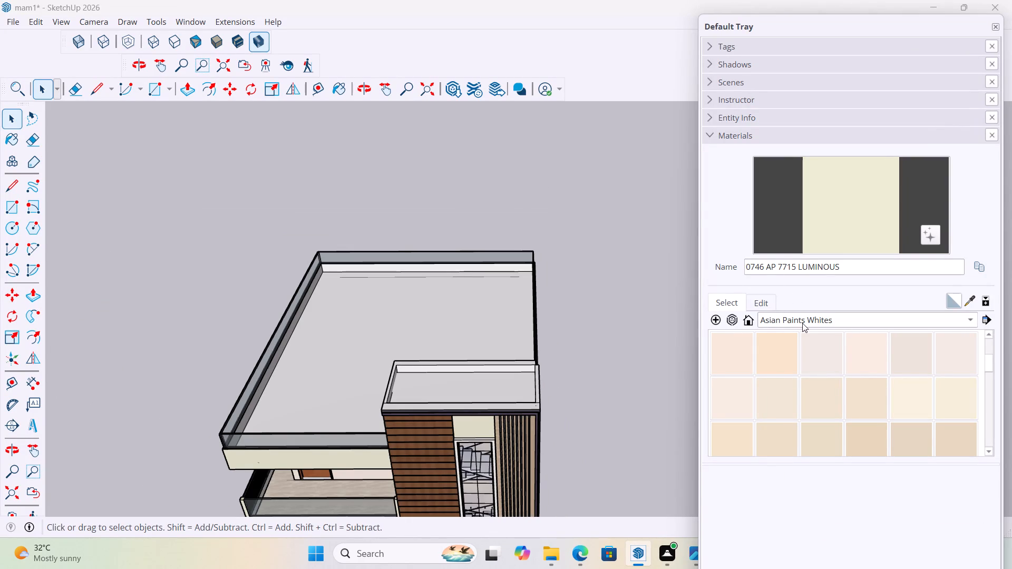
left_click(809, 321)
left_click(807, 270)
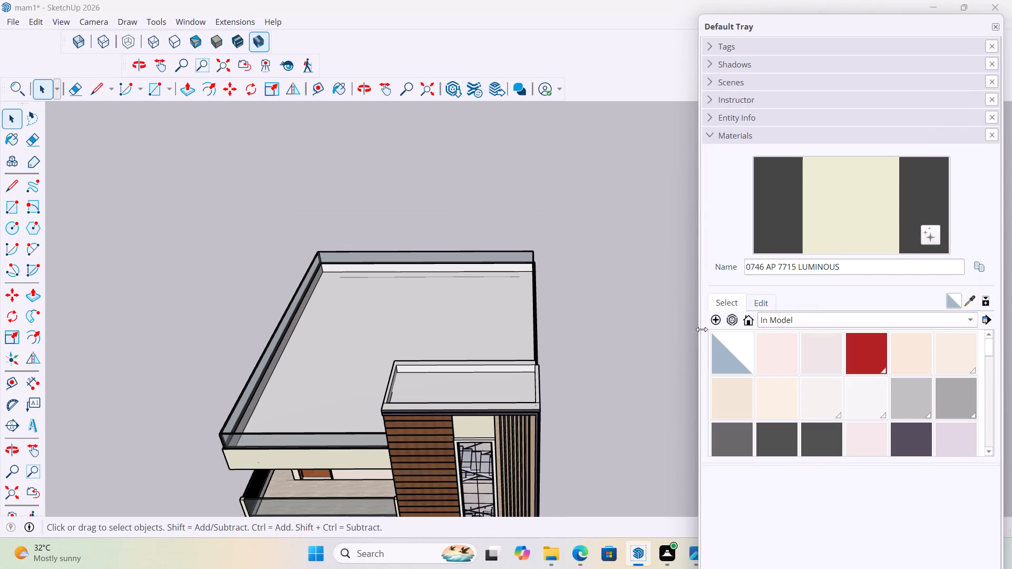
left_click(712, 319)
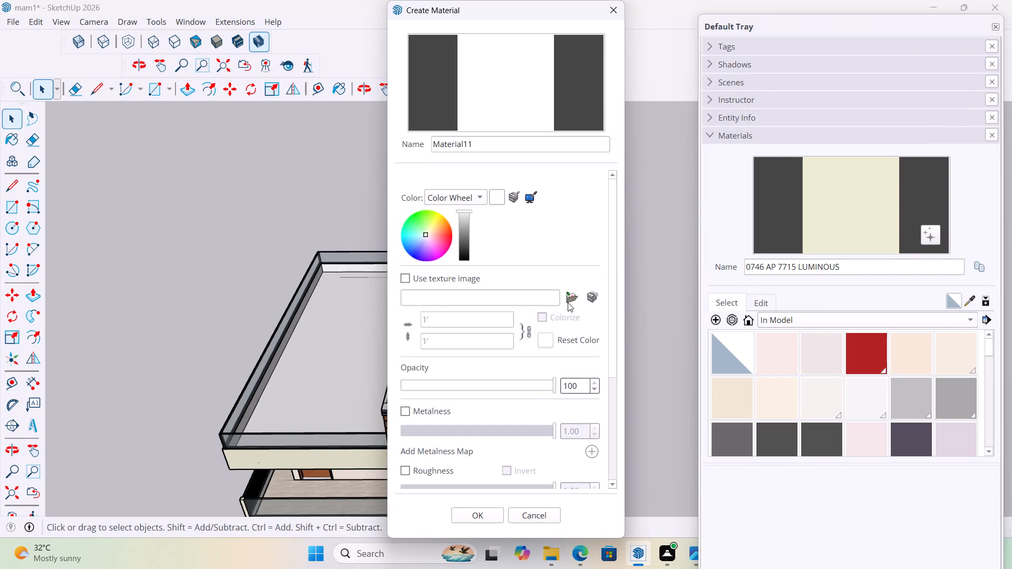
left_click(568, 302)
scroll(466, 244, "down", 3)
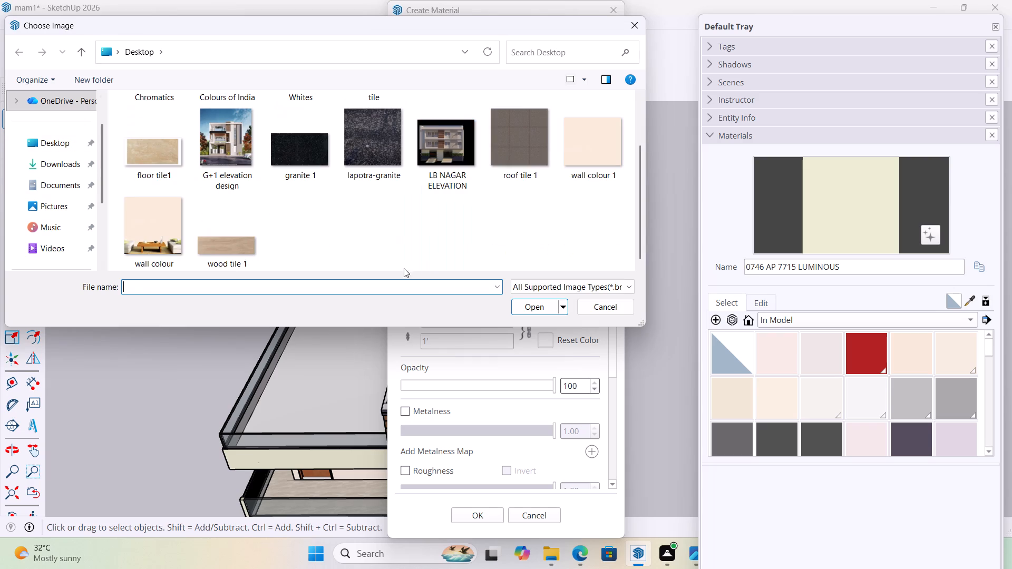
left_click(523, 159)
left_click(535, 307)
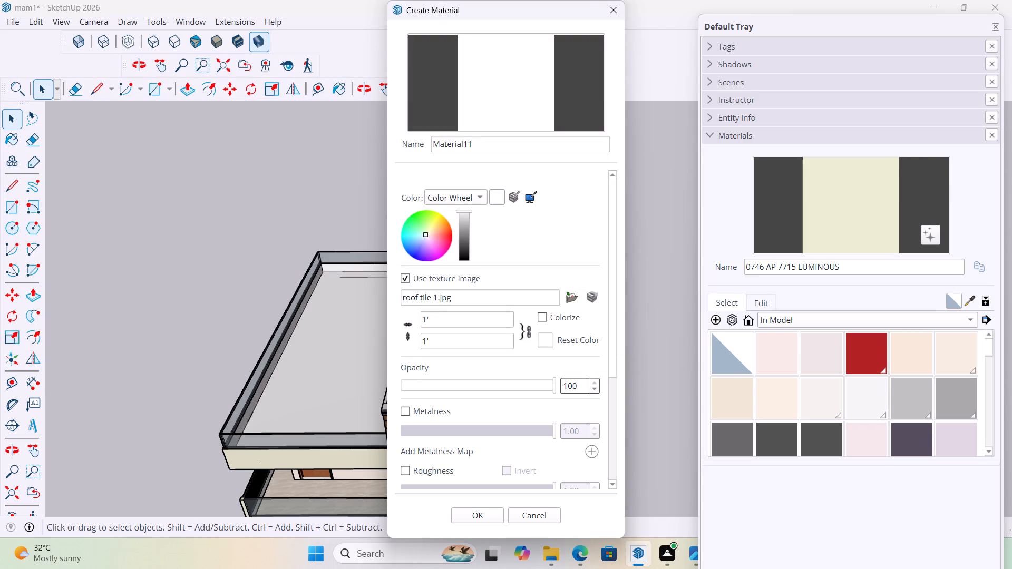
left_click(454, 323)
key("BackSpace")
key("BackSpace")
type("3'")
left_click(488, 516)
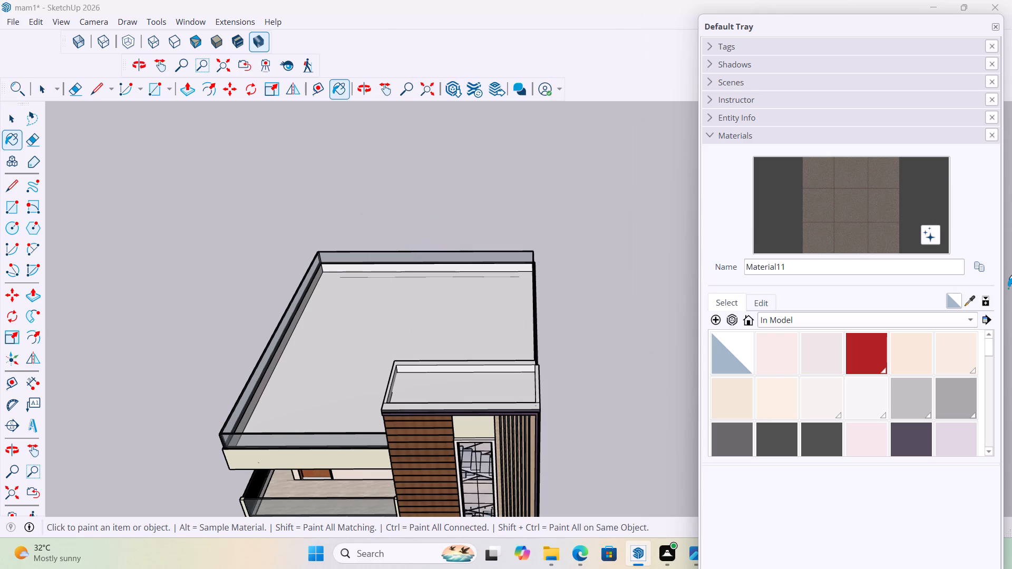
Paint the main roof terrace floor inside the parapet with the new roof tile material and check the tiling.
left_click(834, 223)
scroll(309, 354, "up", 4)
key("space")
double_click(333, 343)
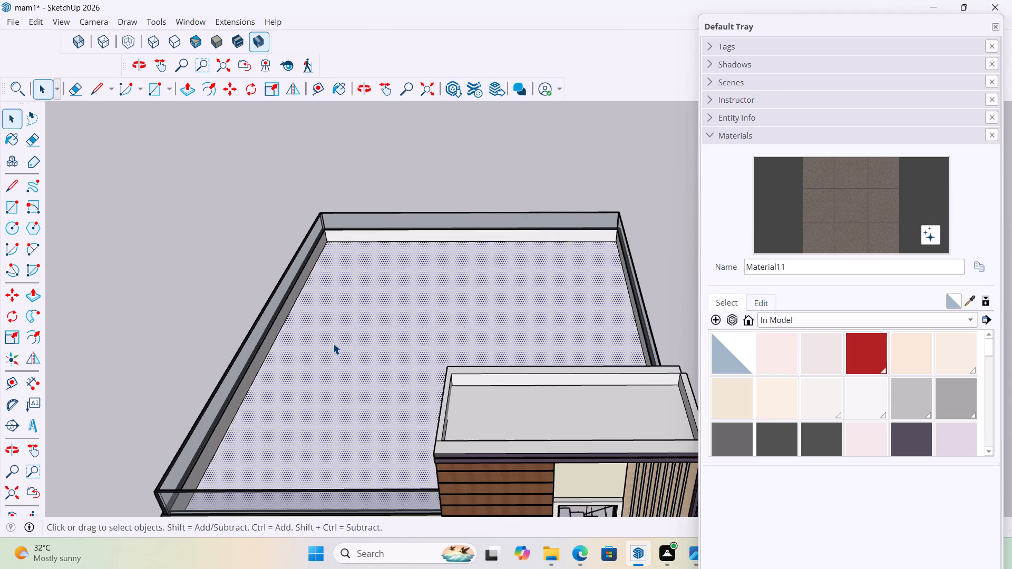
double_click(538, 297)
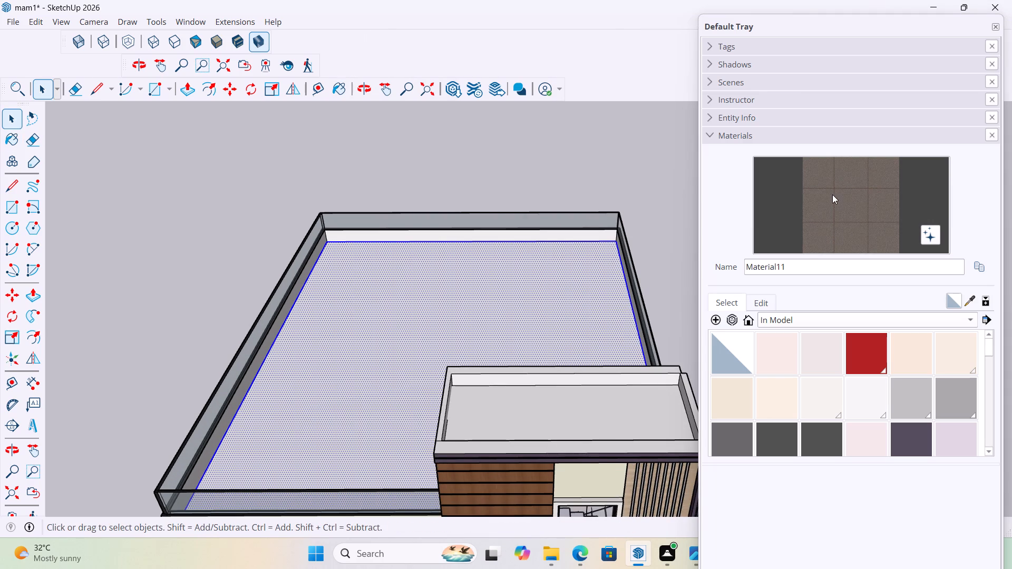
left_click(832, 194)
left_click(397, 311)
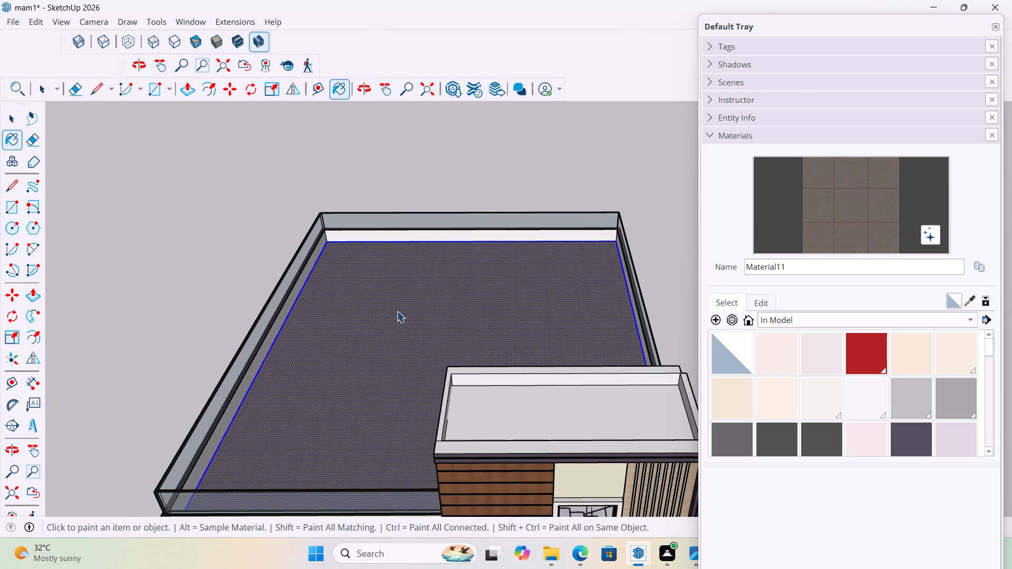
key("space")
left_click(584, 176)
middle_click_drag(435, 296, 508, 332)
scroll(498, 346, "up", 2)
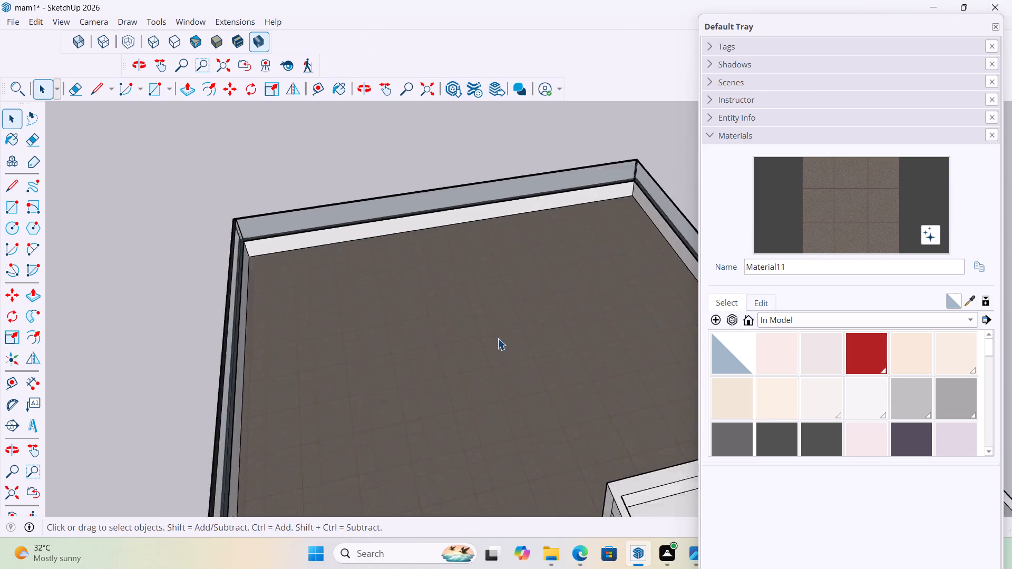
scroll(498, 338, "up", 11)
scroll(381, 274, "down", 6)
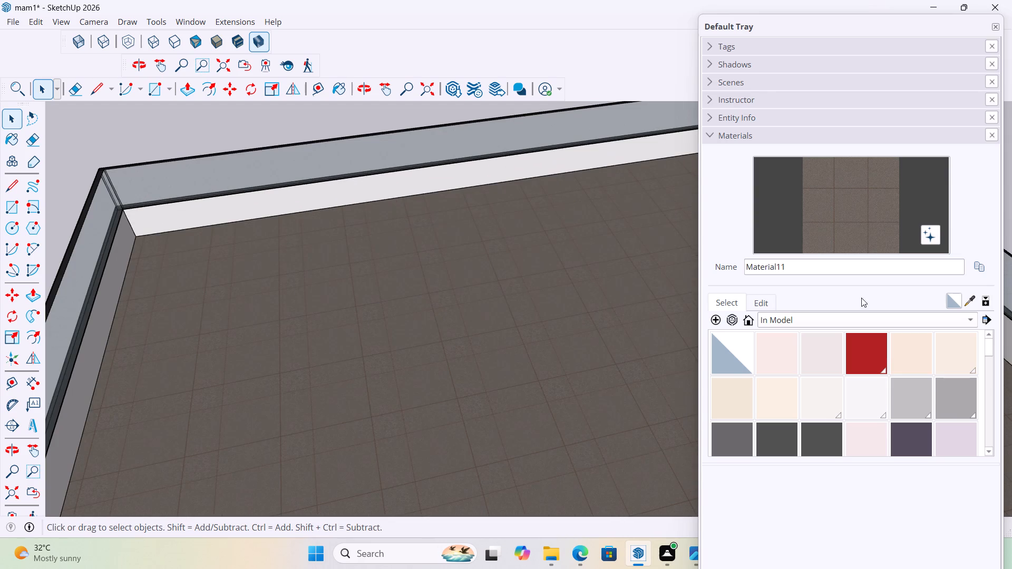
scroll(395, 319, "up", 3)
scroll(359, 295, "down", 4)
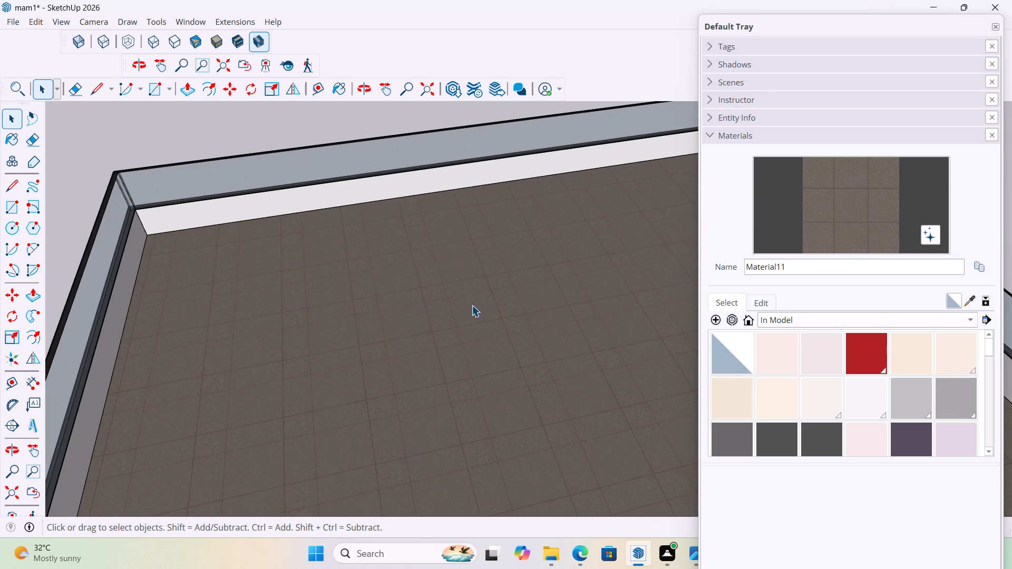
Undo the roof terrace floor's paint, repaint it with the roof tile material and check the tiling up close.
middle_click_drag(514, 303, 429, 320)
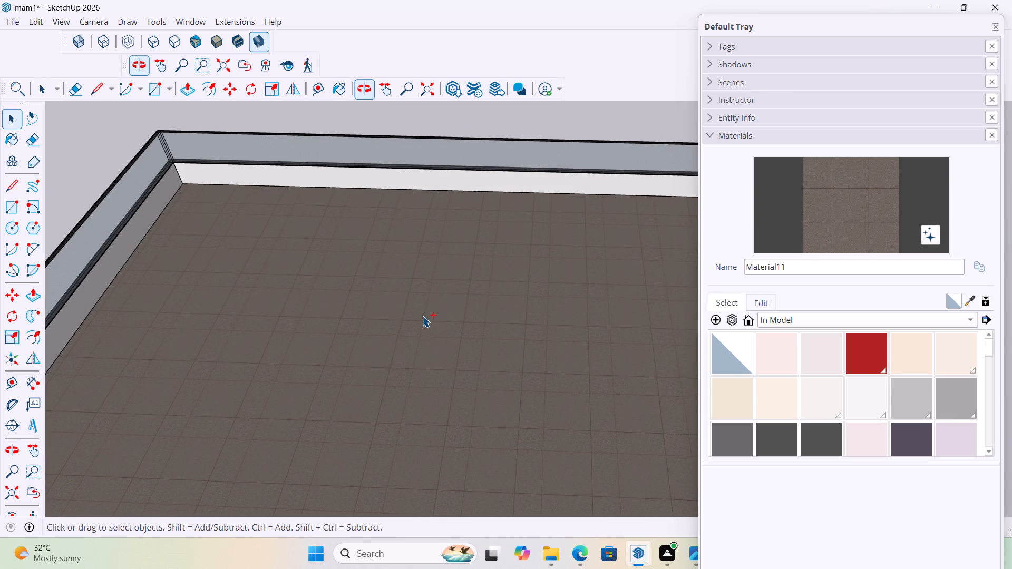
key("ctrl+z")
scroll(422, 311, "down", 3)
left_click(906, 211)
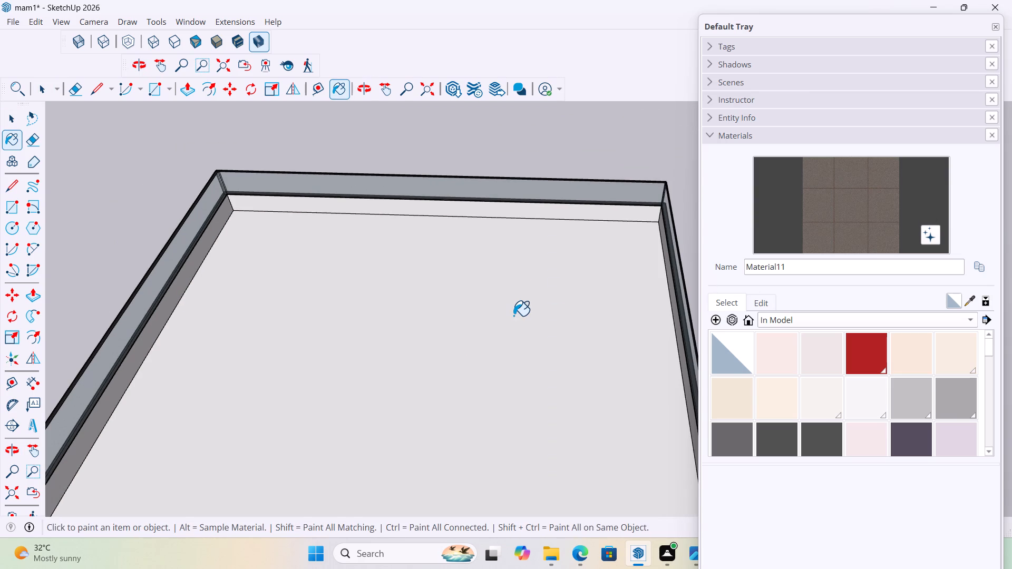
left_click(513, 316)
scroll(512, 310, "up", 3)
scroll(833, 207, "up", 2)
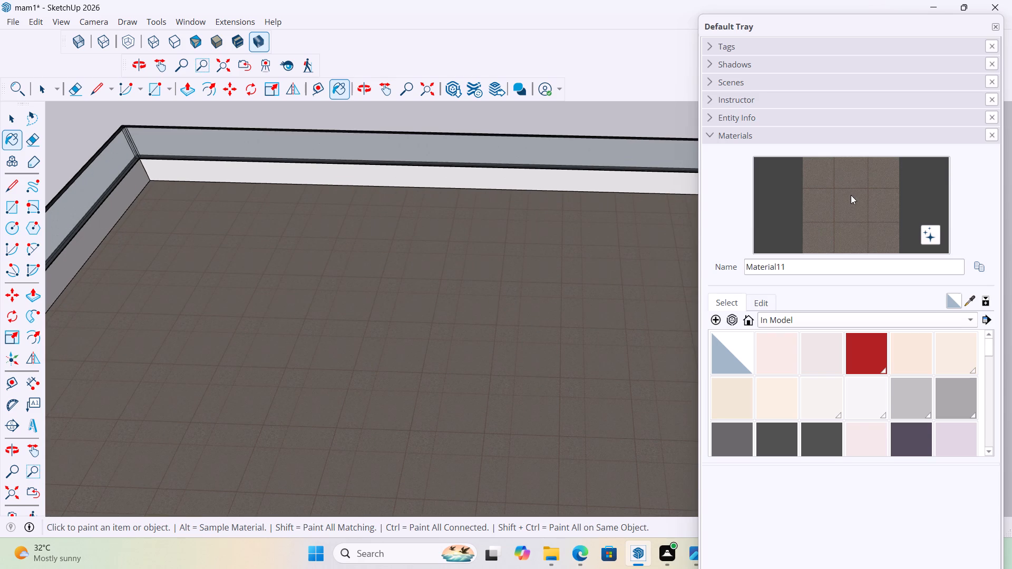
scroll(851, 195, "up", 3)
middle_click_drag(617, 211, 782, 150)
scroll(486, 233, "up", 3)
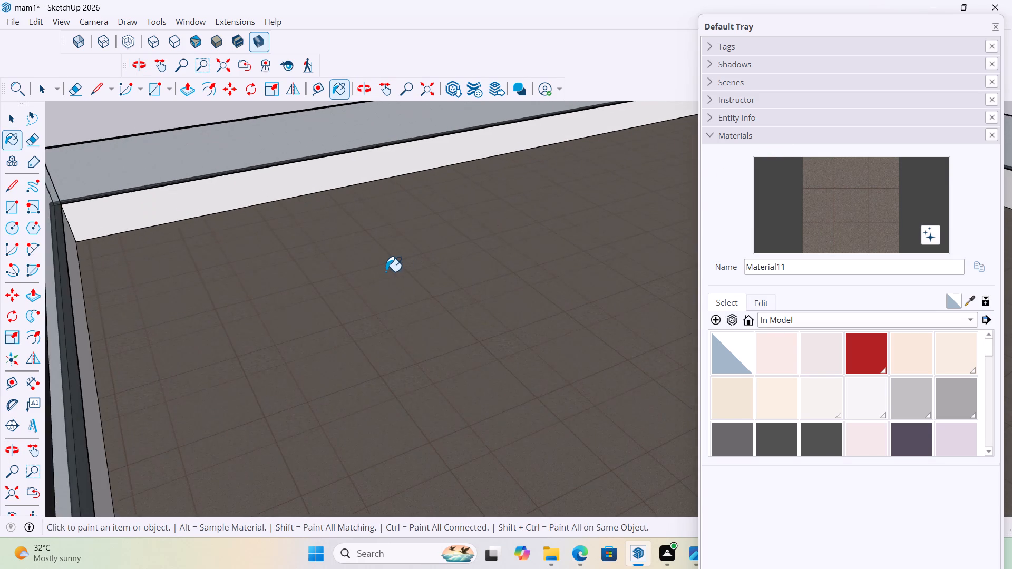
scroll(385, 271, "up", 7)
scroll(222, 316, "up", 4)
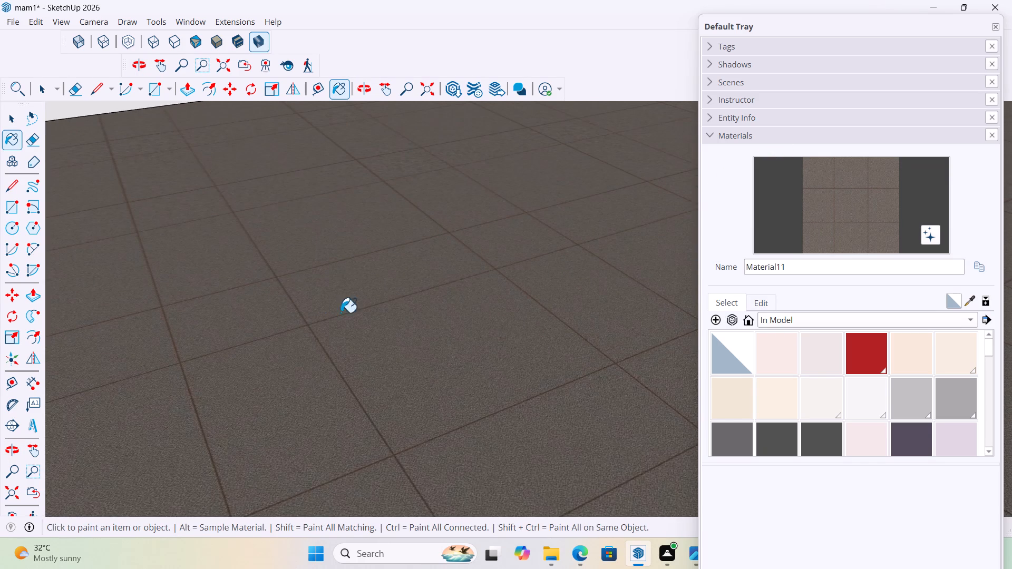
Enlarge the roof tile material's texture size to 6' by 6' and check the tiling on the terrace floor.
left_click(754, 301)
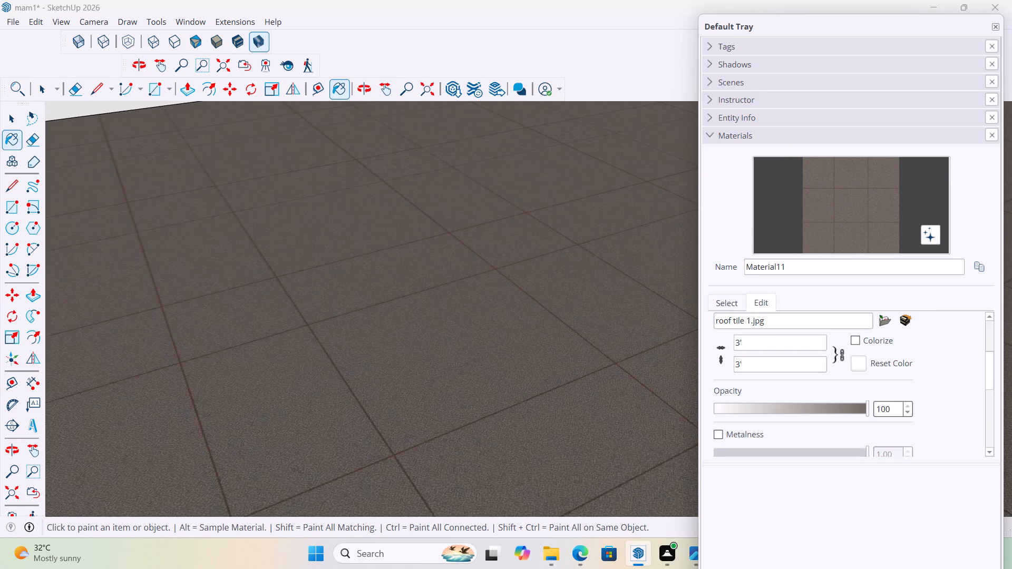
left_click(758, 338)
key("BackSpace")
key("BackSpace")
key("BackSpace")
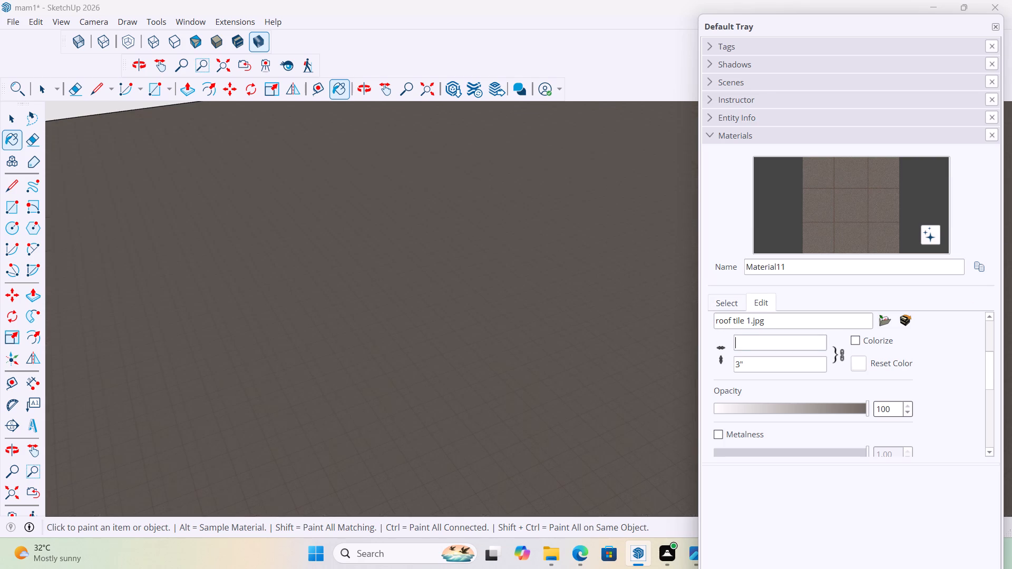
type("6'")
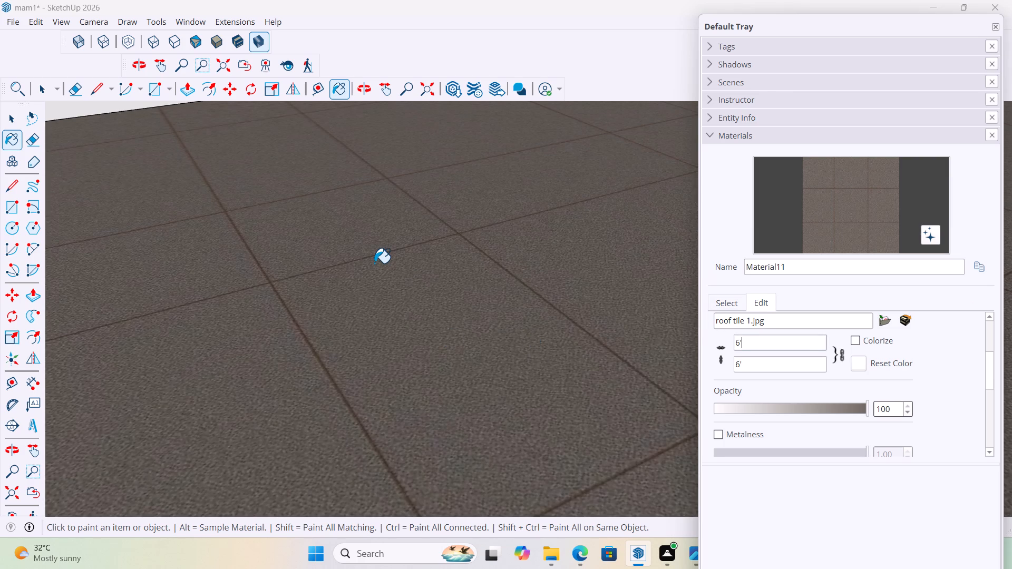
scroll(374, 263, "down", 11)
middle_click_drag(465, 295, 376, 369)
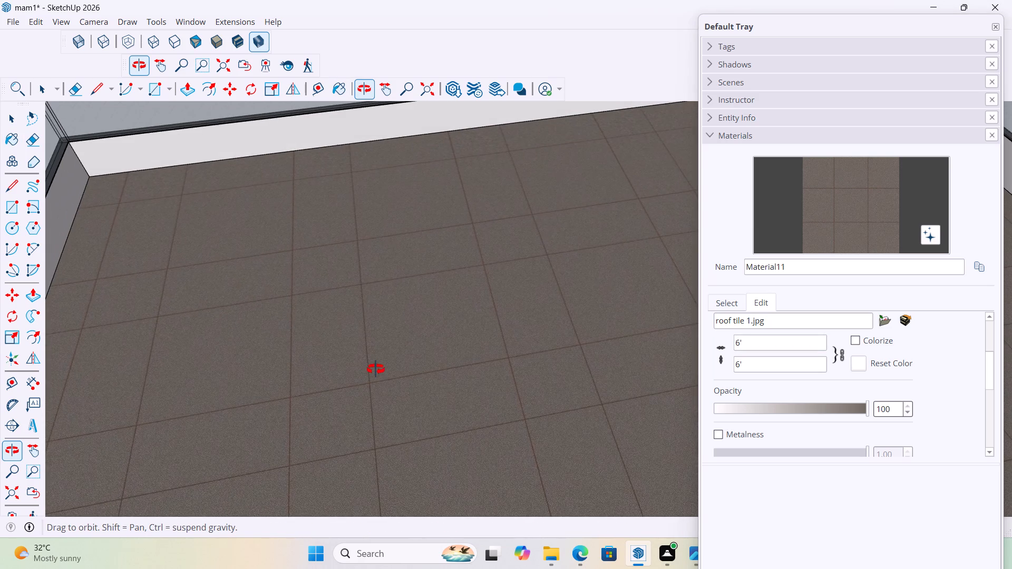
middle_click_drag(376, 369, 368, 399)
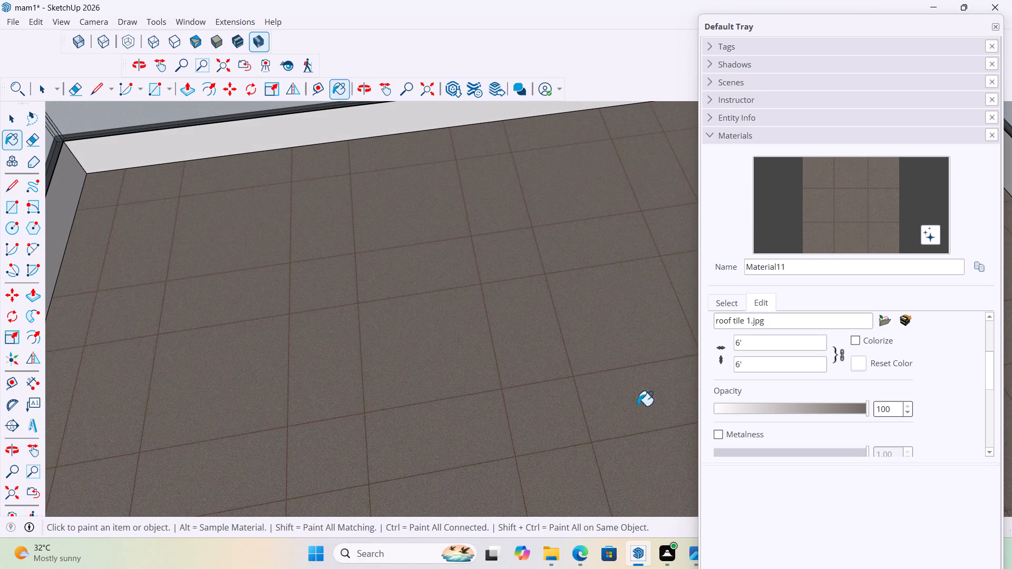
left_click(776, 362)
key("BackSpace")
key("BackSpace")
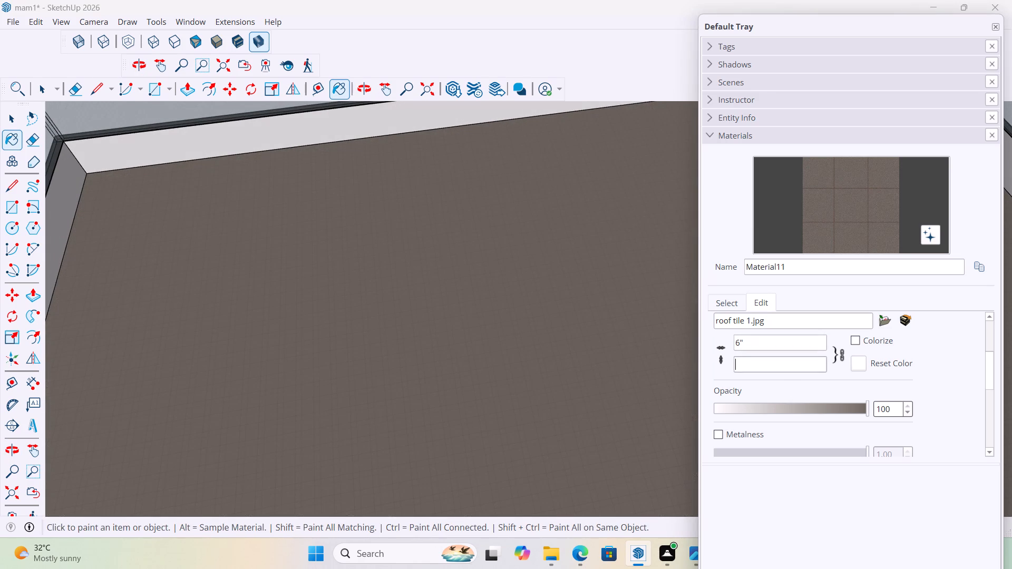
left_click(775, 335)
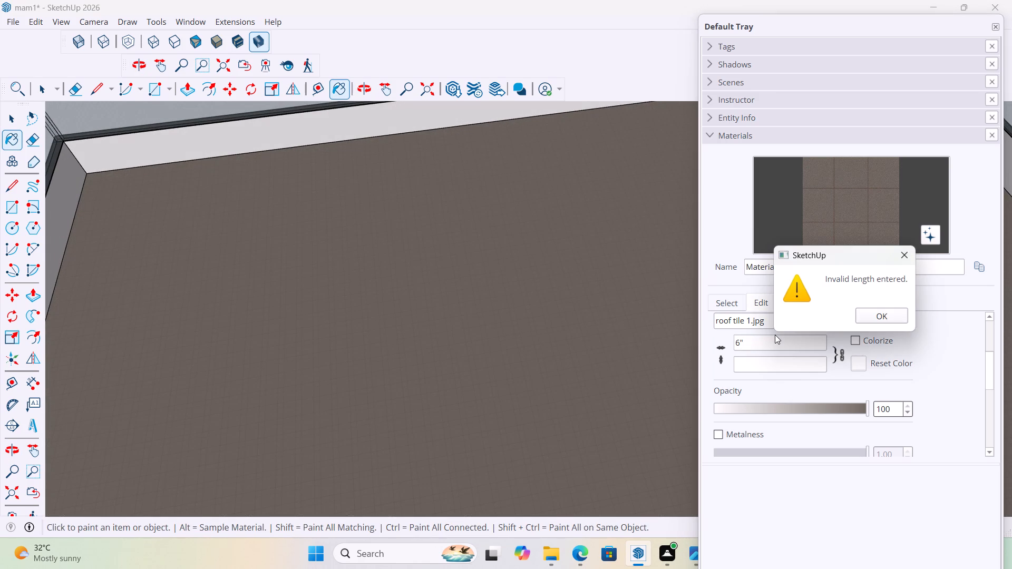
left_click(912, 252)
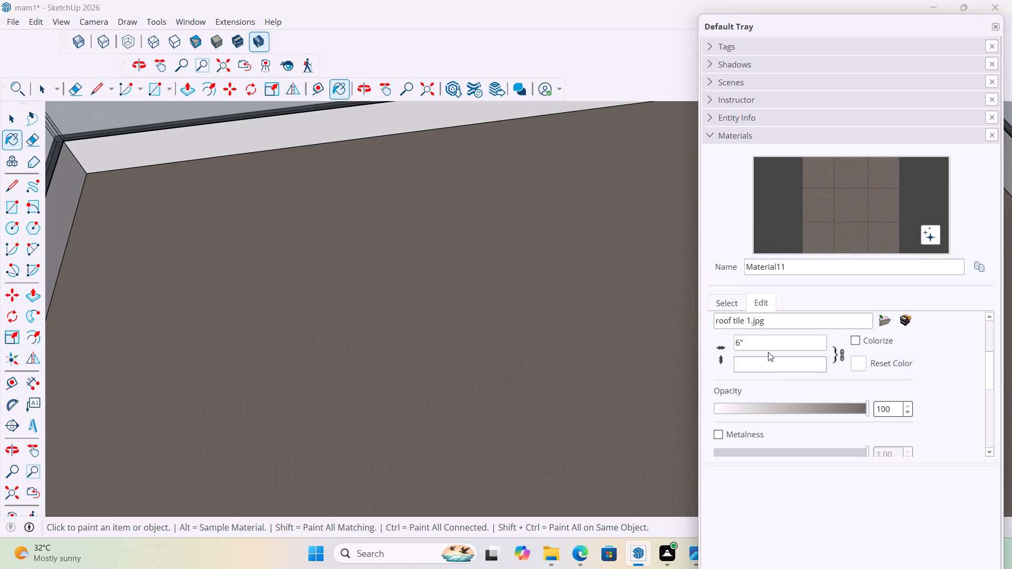
Set the roof tile texture's width to 6', unlock its aspect ratio and set the height to 4'.
left_click(768, 345)
key("BackSpace")
key("BackSpace")
key("BackSpace")
type("6'")
left_click(843, 351)
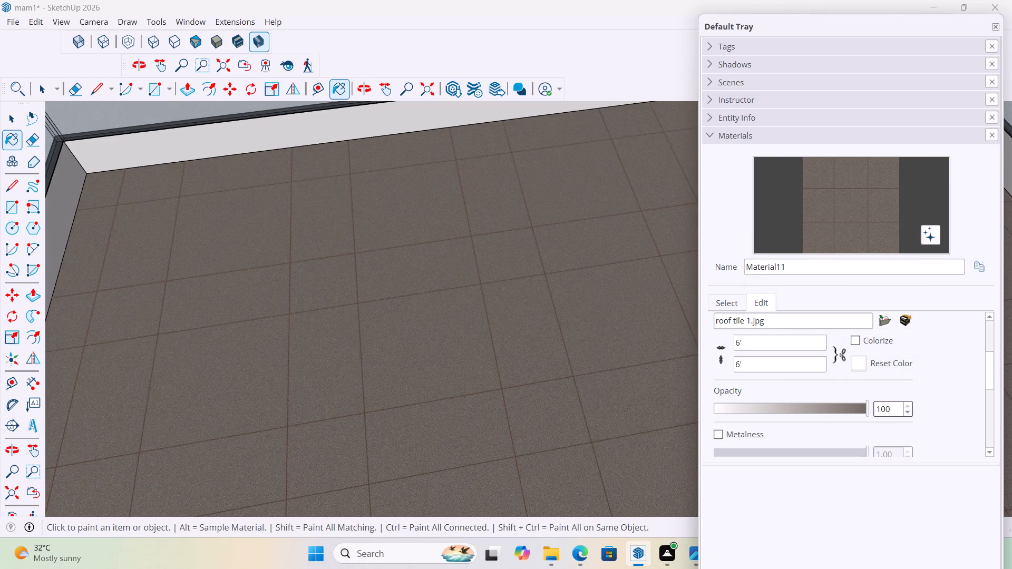
left_click(800, 369)
key("BackSpace")
key("BackSpace")
key("BackSpace")
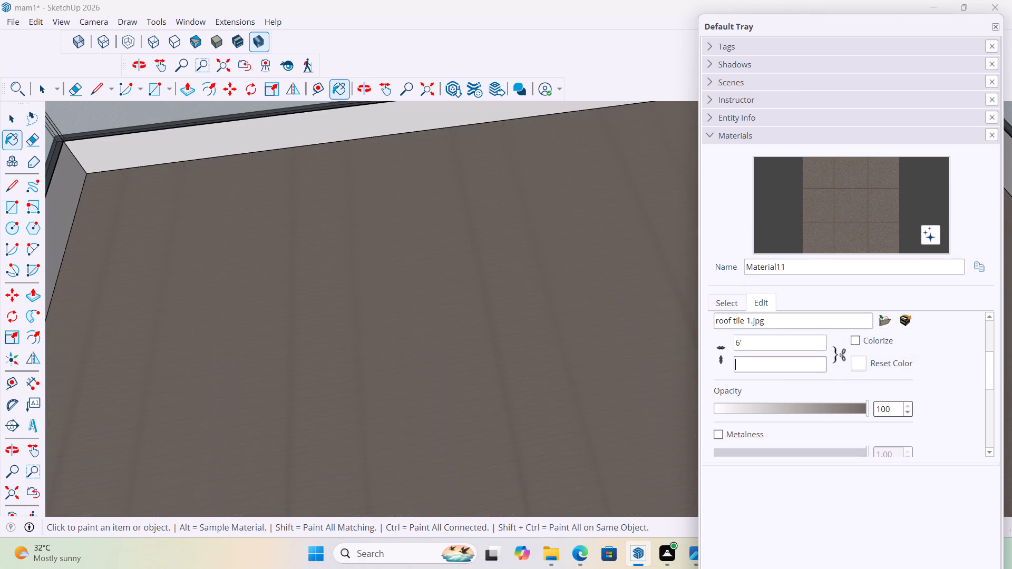
type("4'")
Examine the roof terrace's rectangular tiling and the house exterior from several sides.
scroll(603, 310, "down", 3)
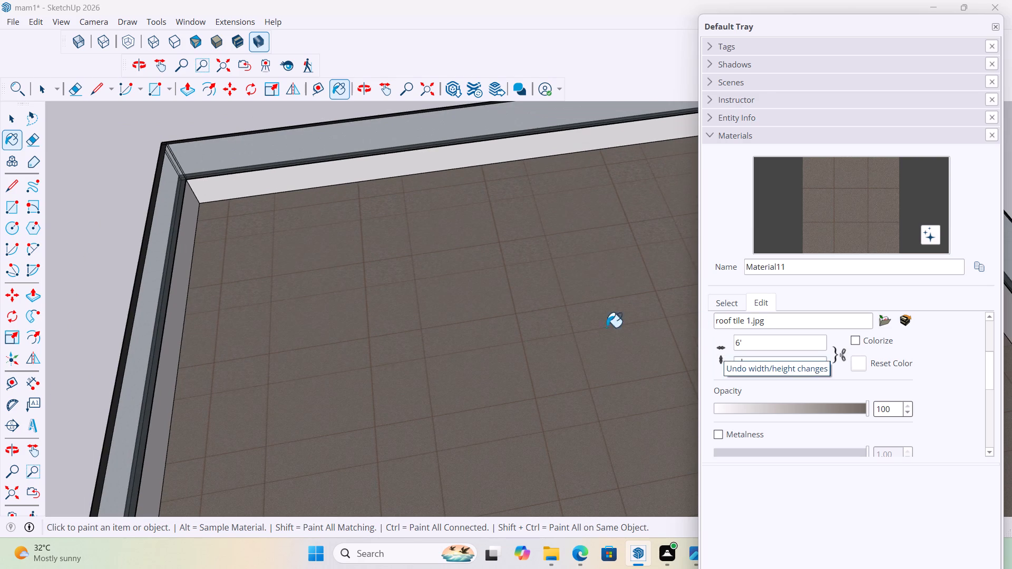
scroll(261, 227, "up", 6)
scroll(261, 227, "down", 7)
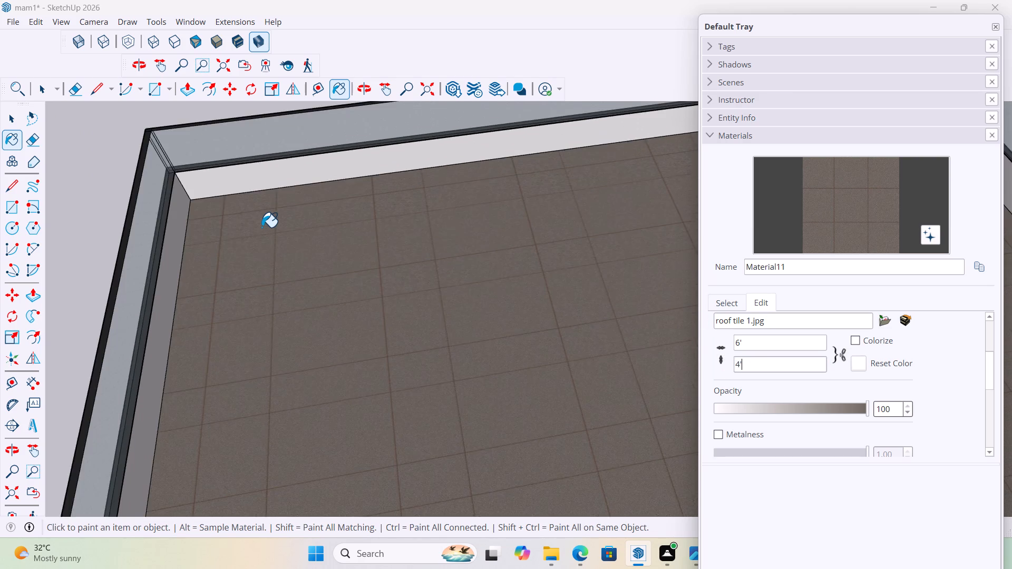
scroll(261, 227, "down", 6)
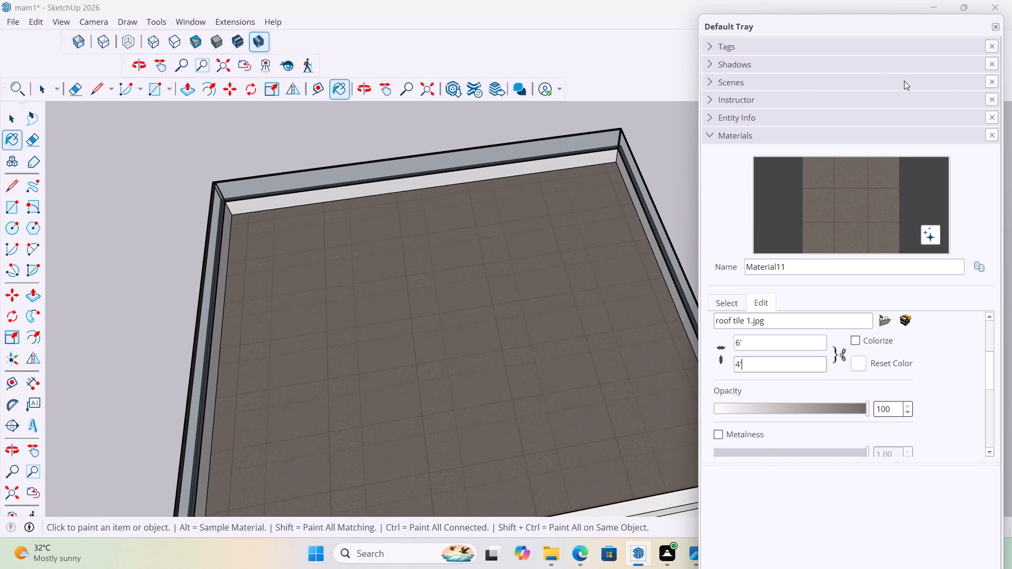
left_click(999, 25)
scroll(594, 193, "down", 4)
key("space")
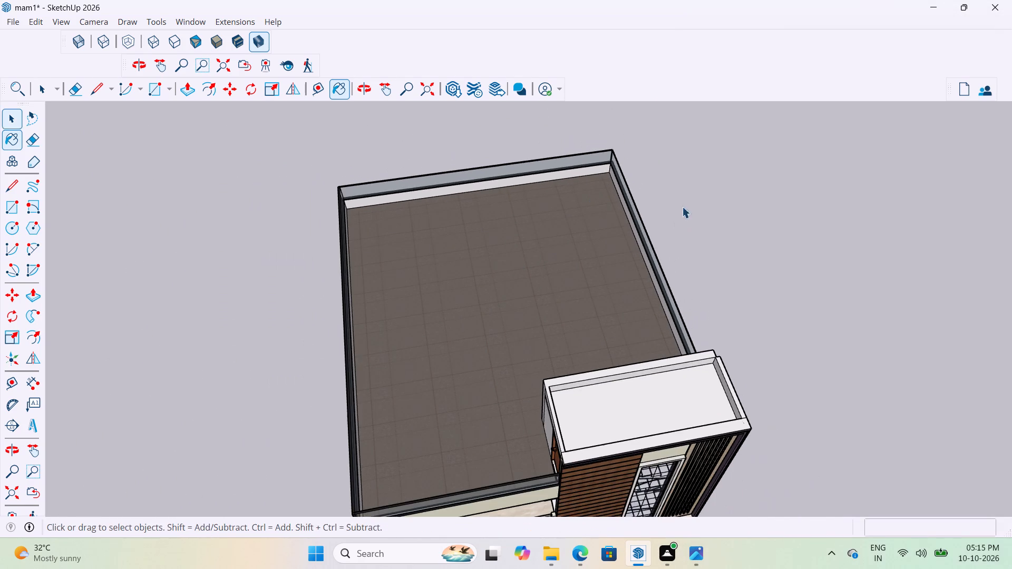
left_click(692, 200)
middle_click_drag(607, 272, 598, 197)
scroll(362, 157, "up", 6)
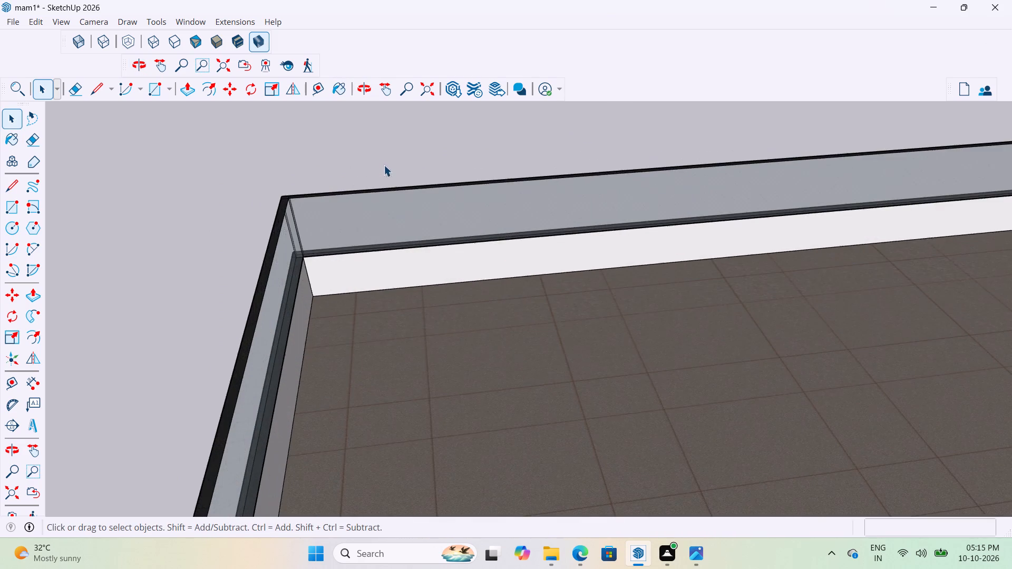
scroll(404, 253, "up", 3)
middle_click_drag(411, 260, 316, 193)
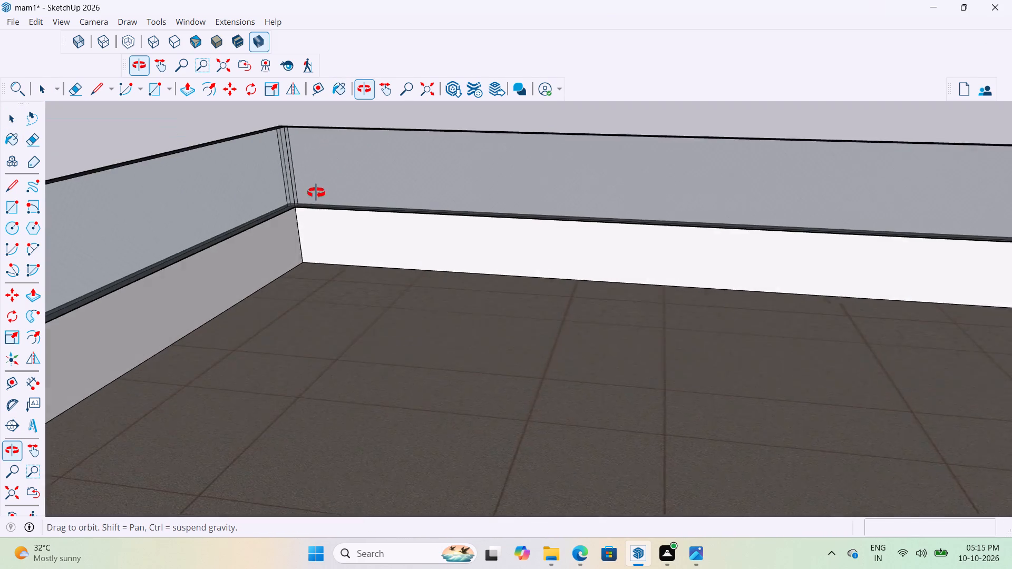
middle_click_drag(316, 193, 314, 197)
scroll(338, 216, "down", 16)
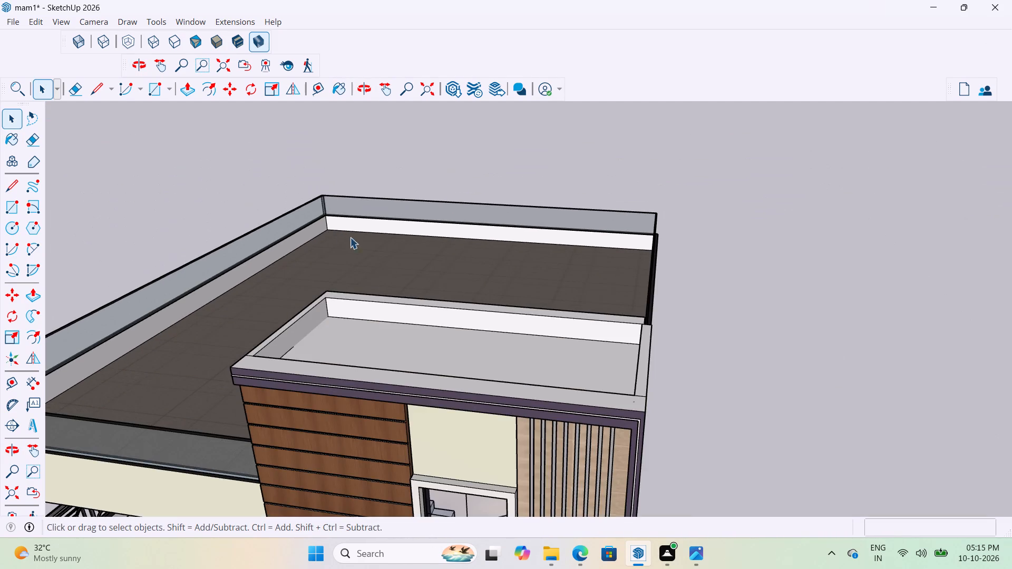
middle_click_drag(354, 237, 728, 203)
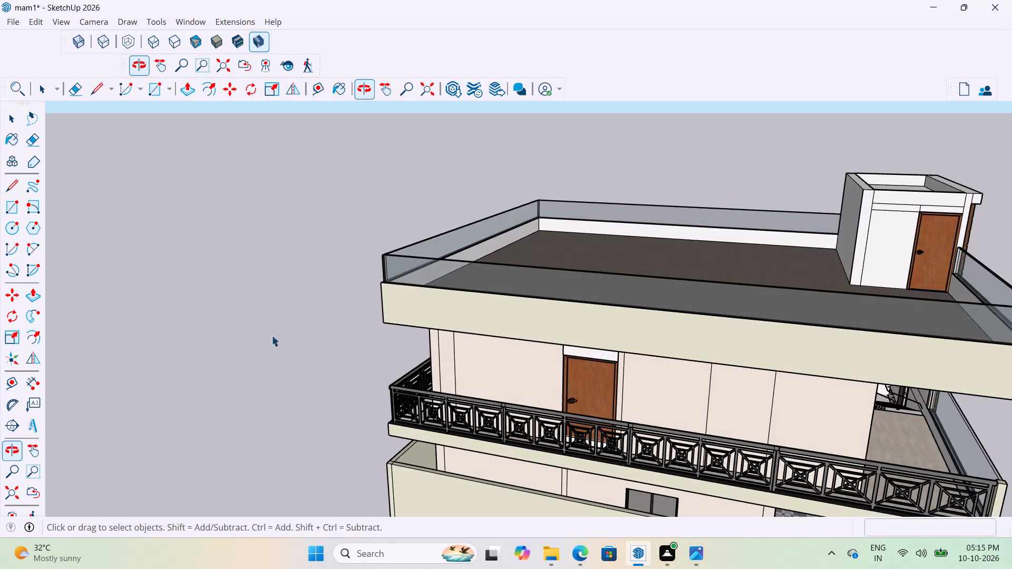
scroll(256, 339, "down", 8)
scroll(381, 354, "up", 8)
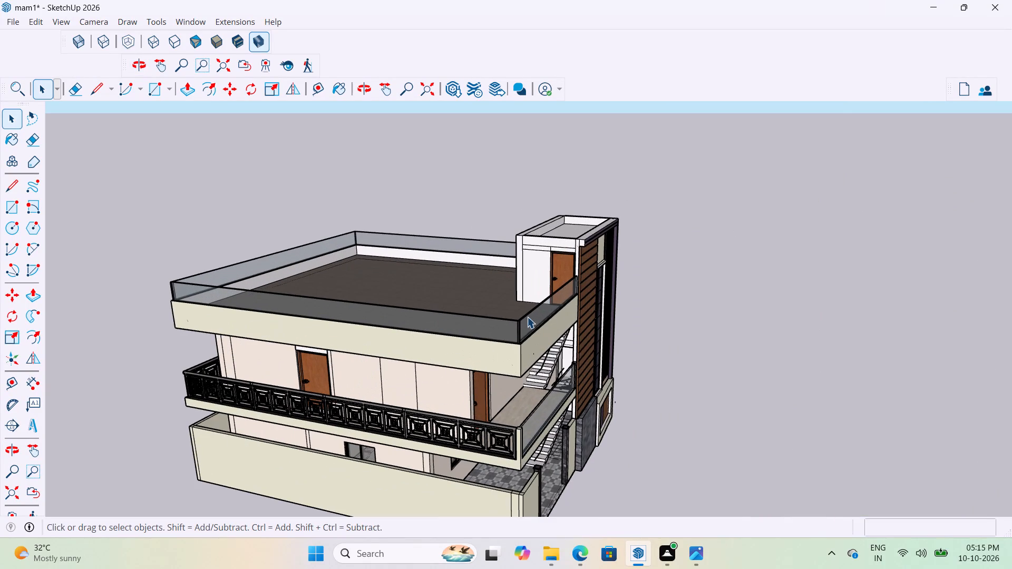
scroll(596, 425, "up", 3)
middle_click_drag(585, 397, 490, 342)
scroll(502, 367, "down", 2)
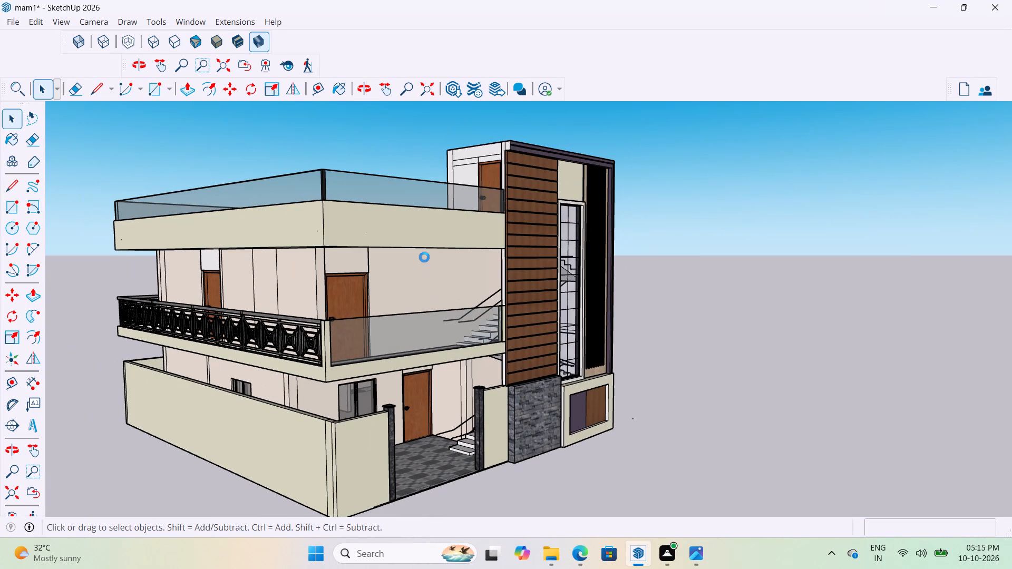
scroll(425, 253, "up", 5)
middle_click_drag(502, 304, 543, 326)
Sample the upper floor wall's 0037 AP 8028 PEACH ORGANZA colour and paint the rooftop stair room's wall band above the door with it.
key("b")
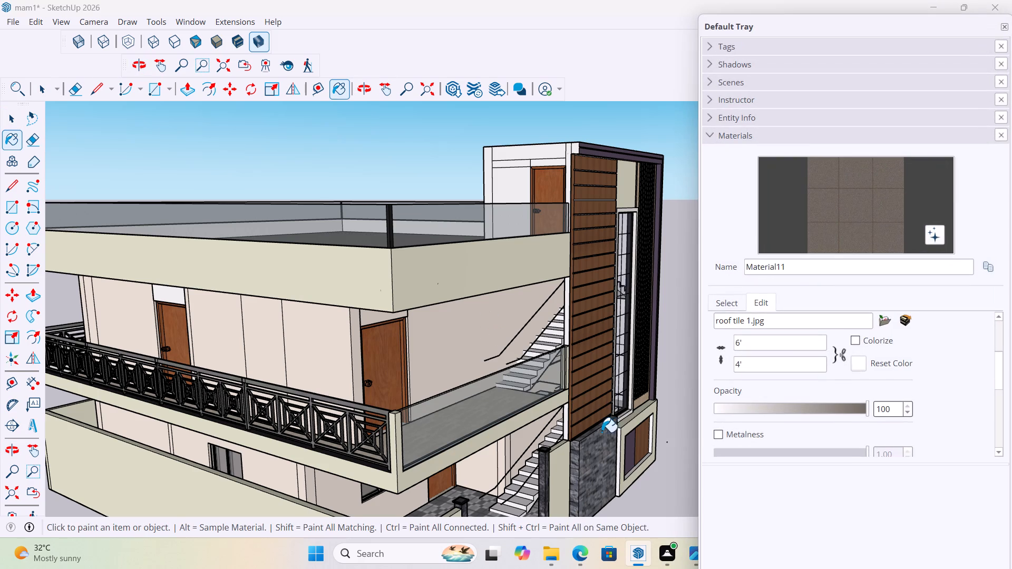
scroll(515, 195, "up", 3)
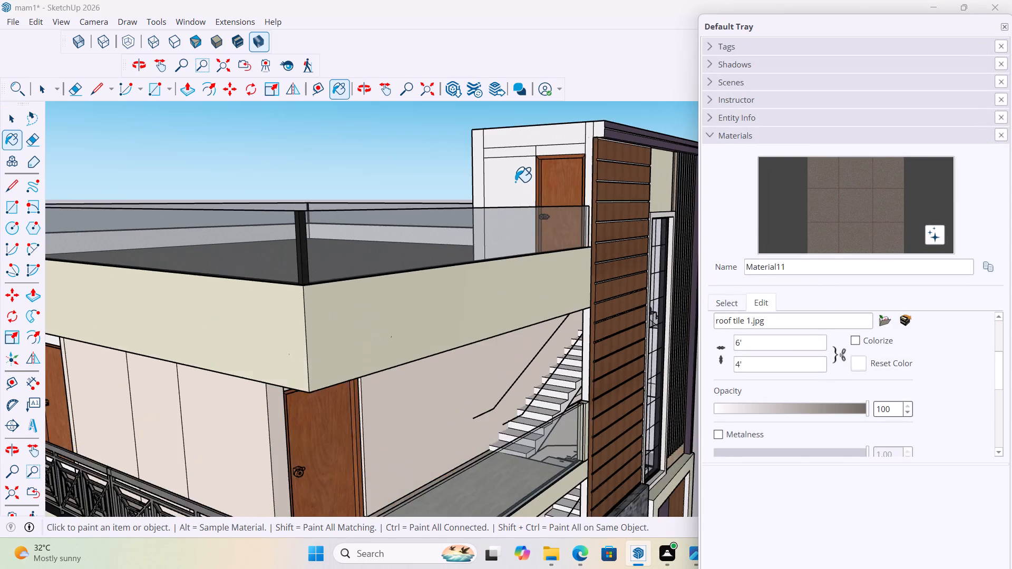
scroll(515, 182, "up", 2)
scroll(511, 180, "down", 3)
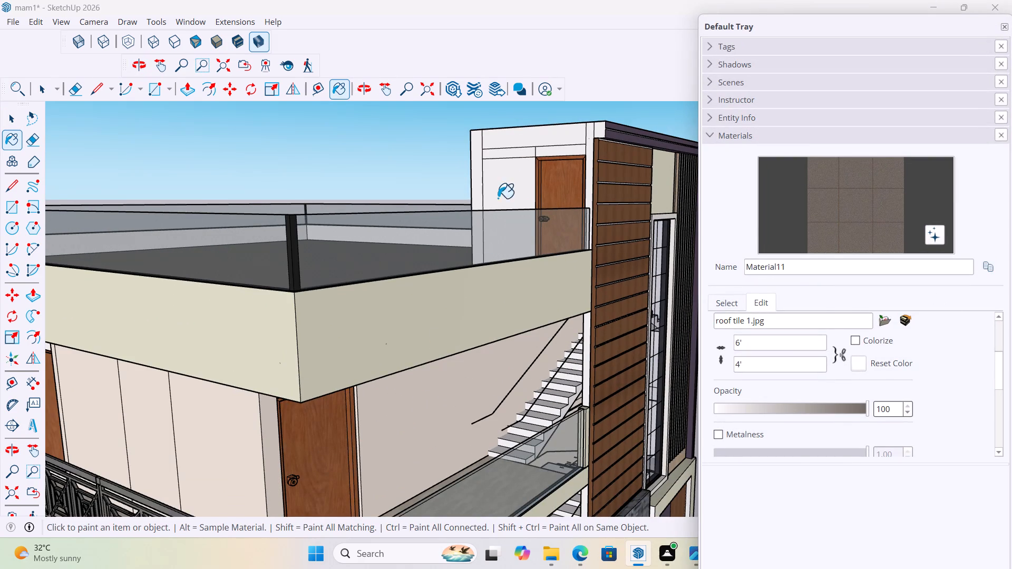
left_click(731, 302)
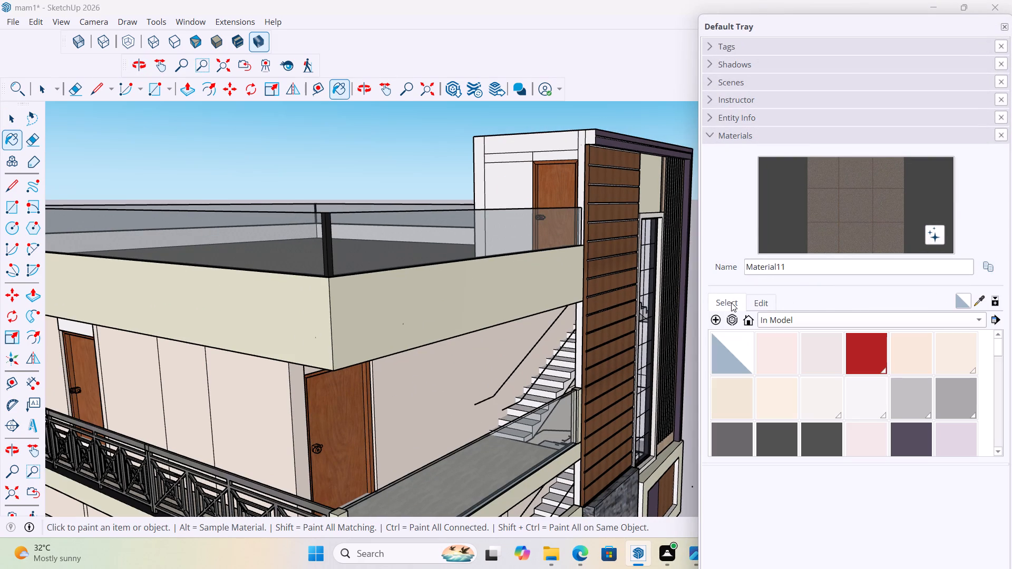
scroll(983, 340, "up", 5)
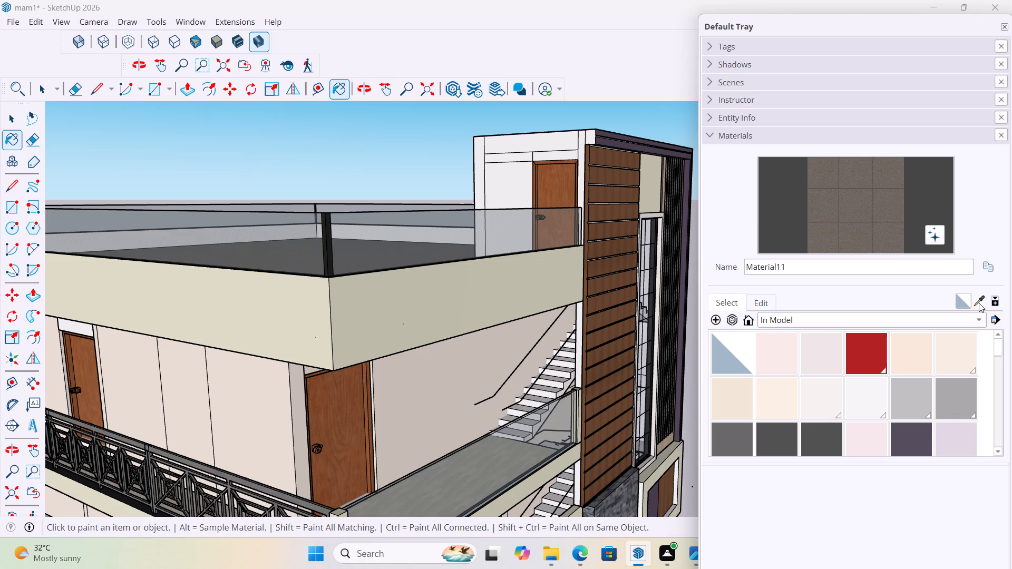
left_click(979, 303)
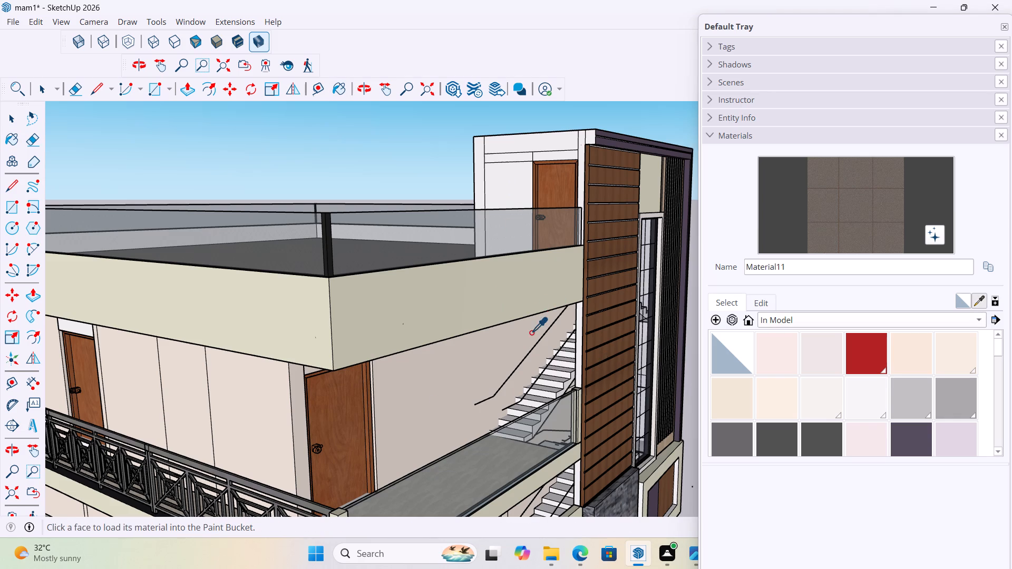
scroll(531, 309, "down", 8)
middle_click_drag(503, 423, 379, 424)
scroll(413, 333, "up", 5)
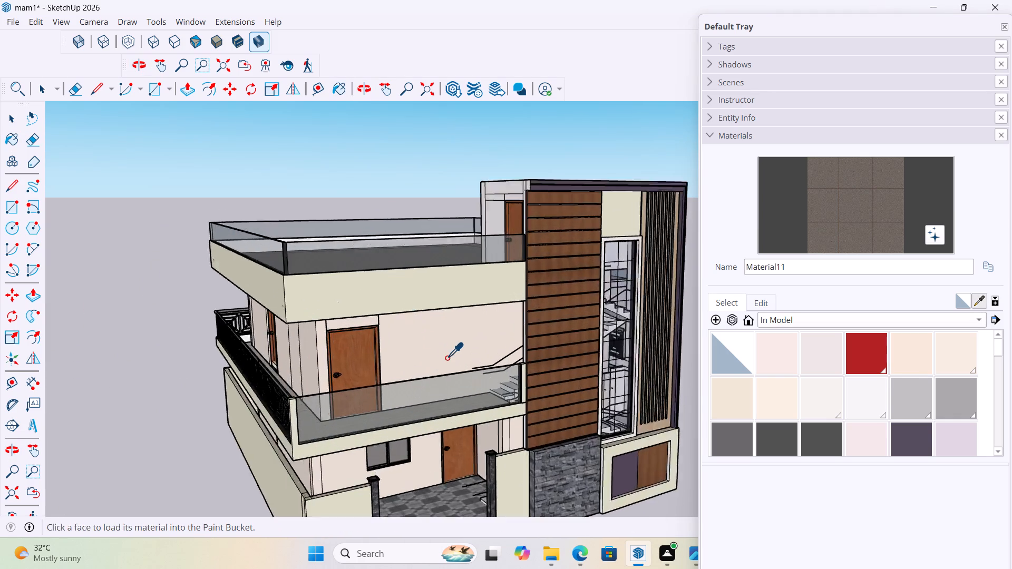
scroll(446, 358, "up", 3)
left_click(446, 335)
scroll(513, 315, "down", 7)
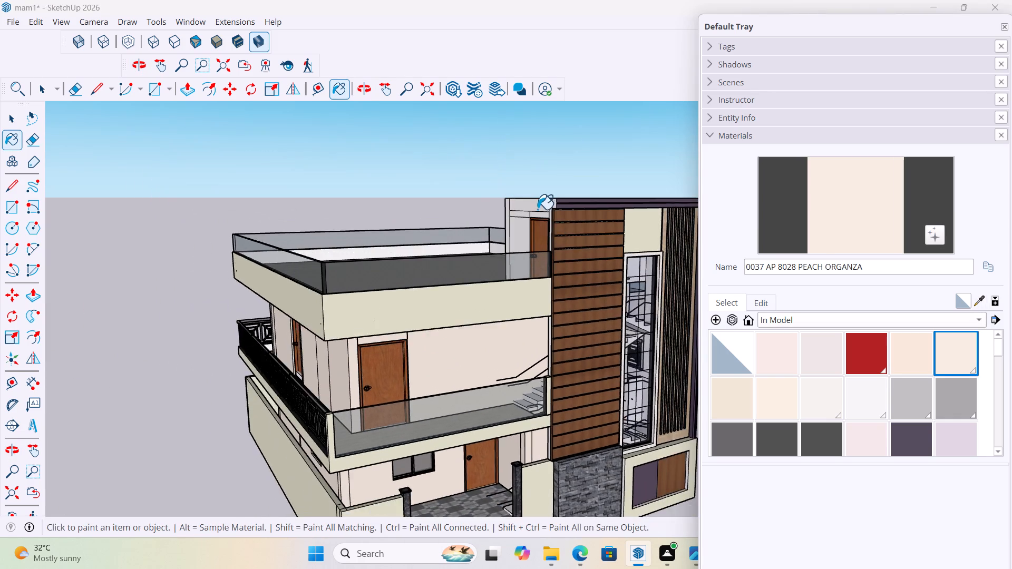
scroll(537, 208, "up", 13)
left_click(534, 205)
scroll(518, 225, "up", 4)
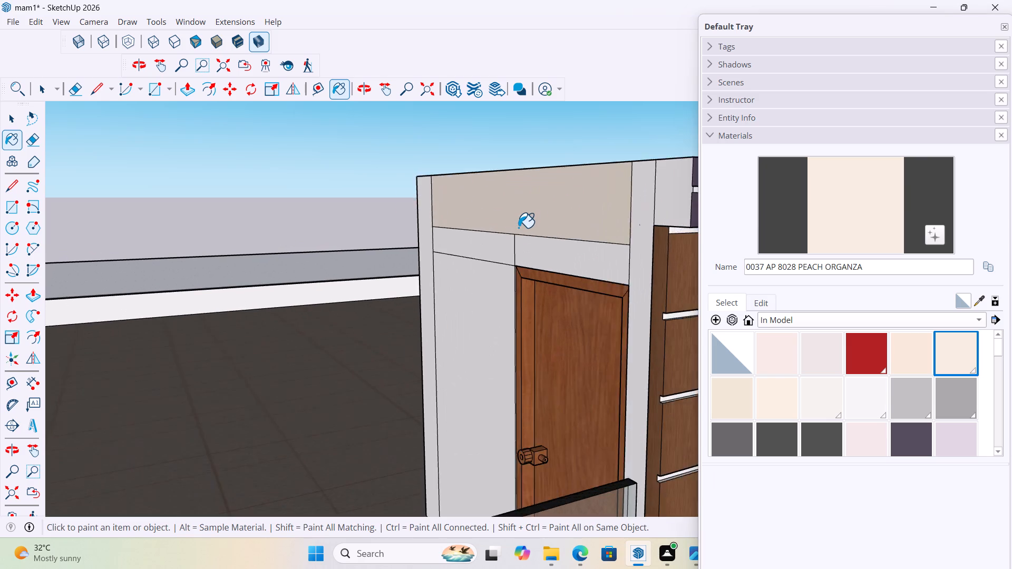
scroll(518, 228, "up", 4)
key("space")
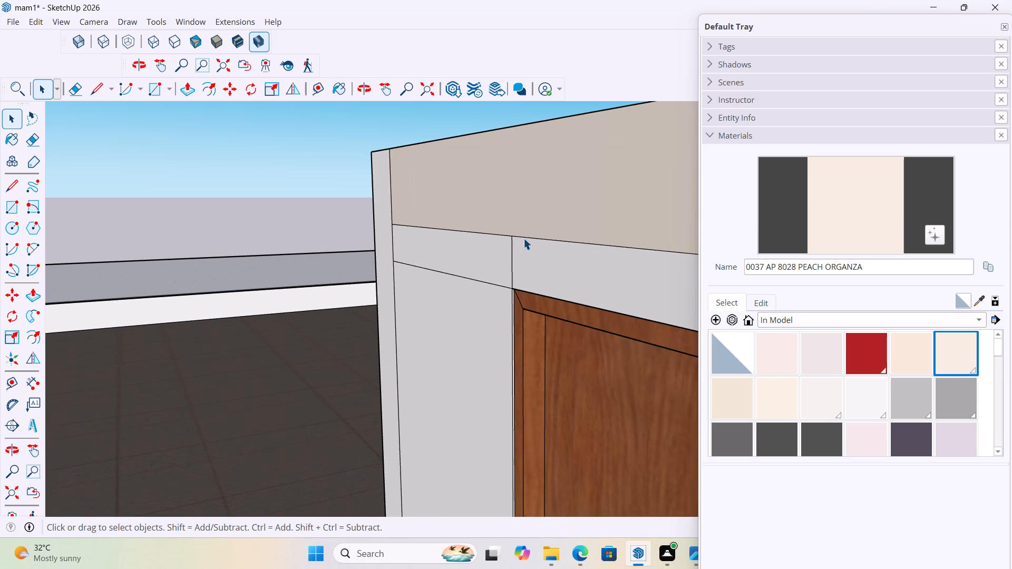
Erase the dividing edges in the wall band above the rooftop stair room's door and beside its terrace-side corner.
left_click(526, 237)
key("Delete")
left_click_drag(504, 237, 497, 237)
left_click(505, 236)
key("Delete")
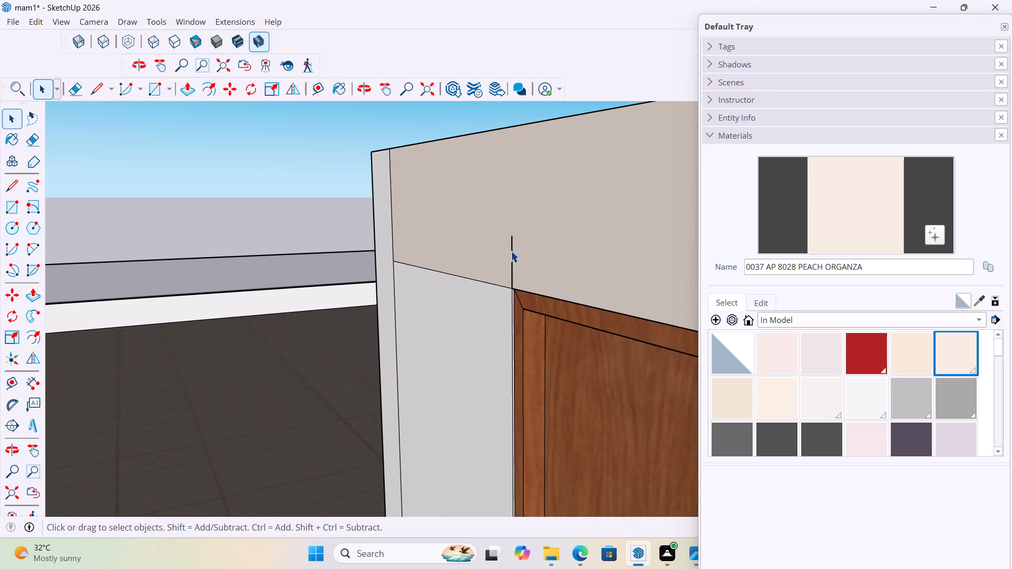
left_click(513, 254)
key("Delete")
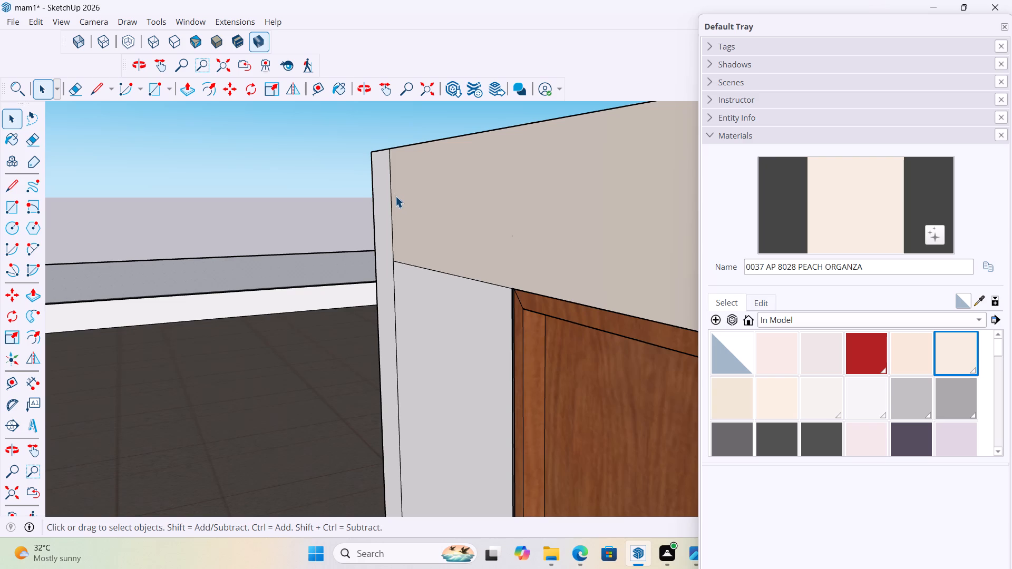
left_click(391, 188)
key("Delete")
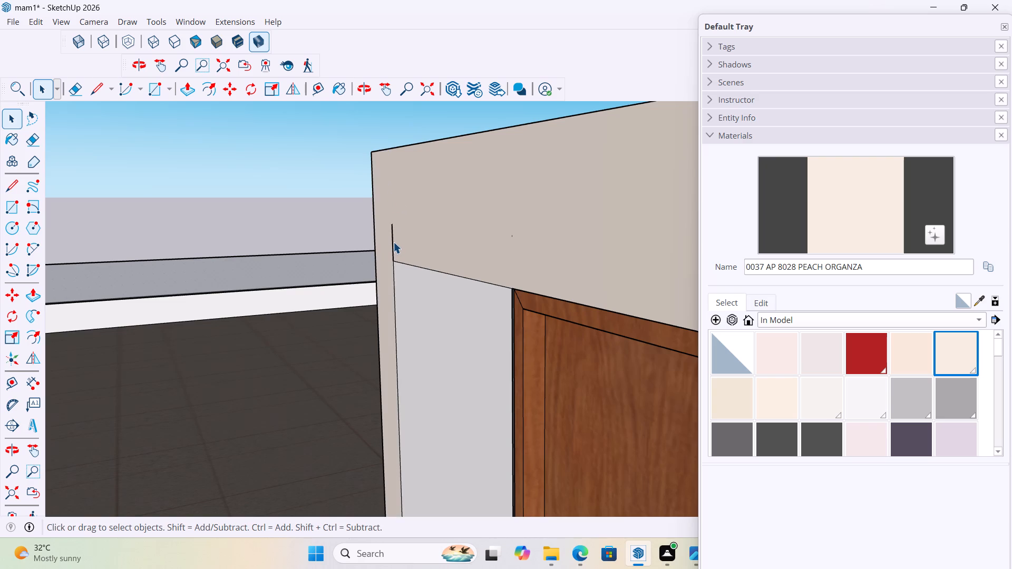
left_click(393, 241)
key("Delete")
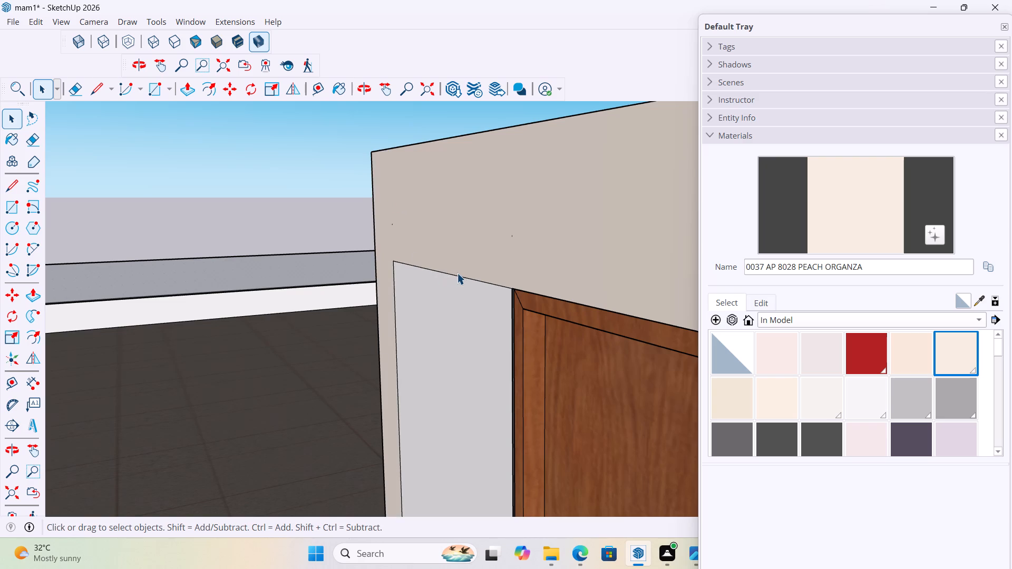
Erase the top and side edges of the unpainted wall panel beside the door to merge it into the peach wall.
left_click(451, 275)
key("Delete")
left_click(393, 278)
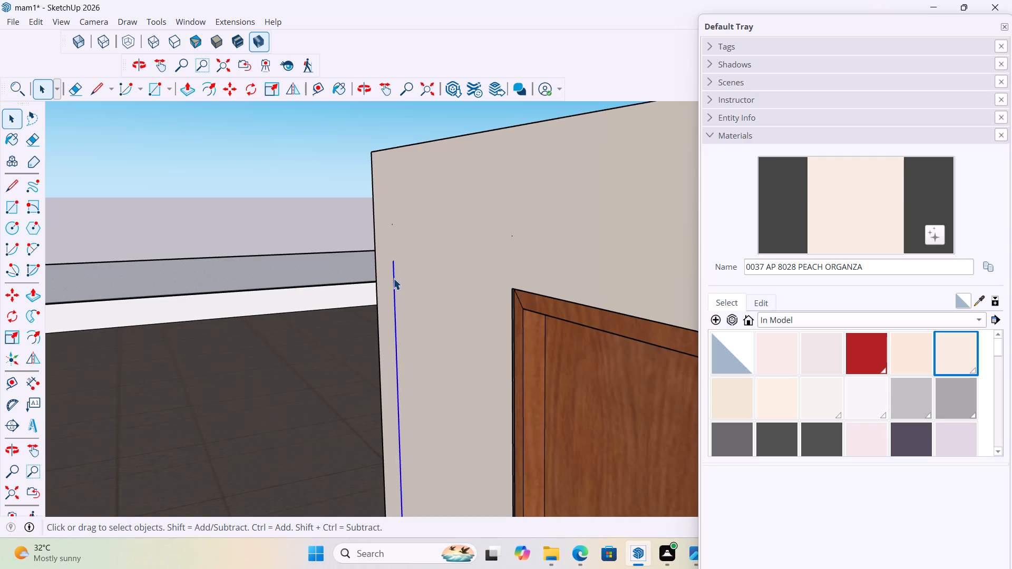
key("Delete")
left_click(393, 278)
scroll(393, 278, "down", 10)
left_click(393, 278)
Erase the dividing edges between the door wall and the narrow white strips next to the wood cladding and purple band.
scroll(470, 283, "up", 8)
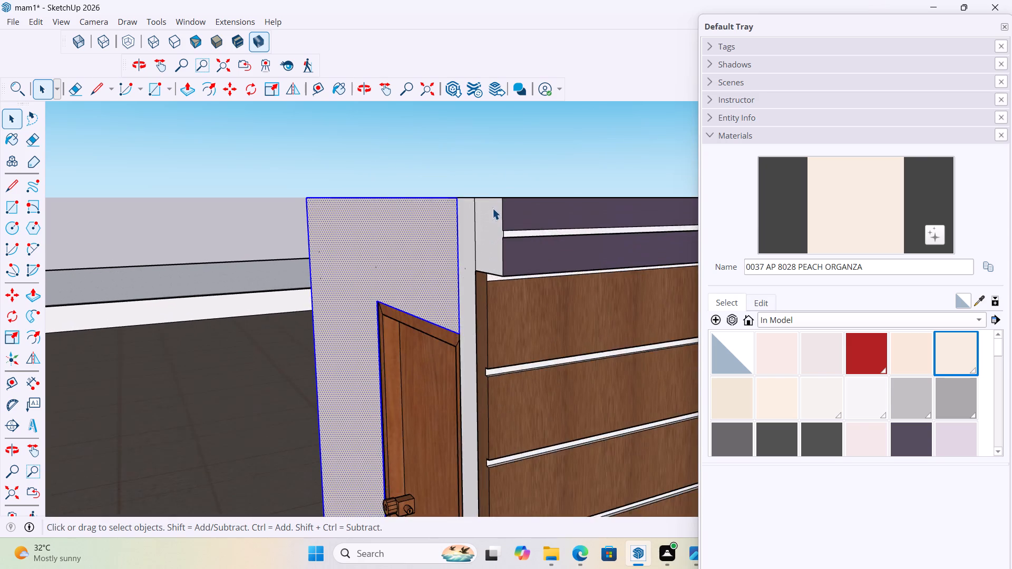
scroll(492, 208, "up", 3)
scroll(459, 256, "down", 8)
scroll(449, 295, "up", 10)
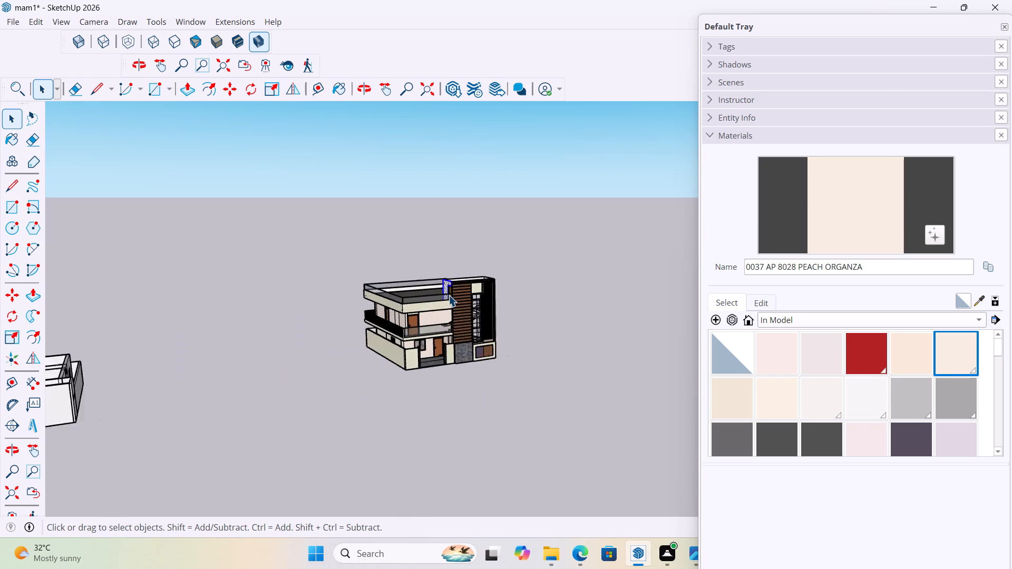
scroll(449, 295, "up", 5)
left_click(592, 240)
scroll(458, 280, "up", 17)
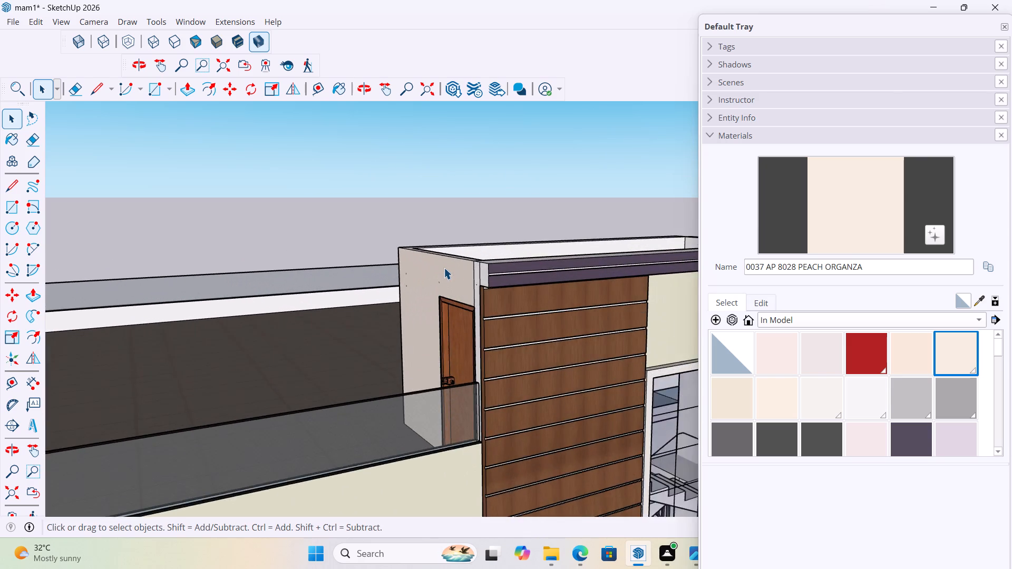
middle_click_drag(486, 266, 639, 266)
scroll(566, 291, "up", 6)
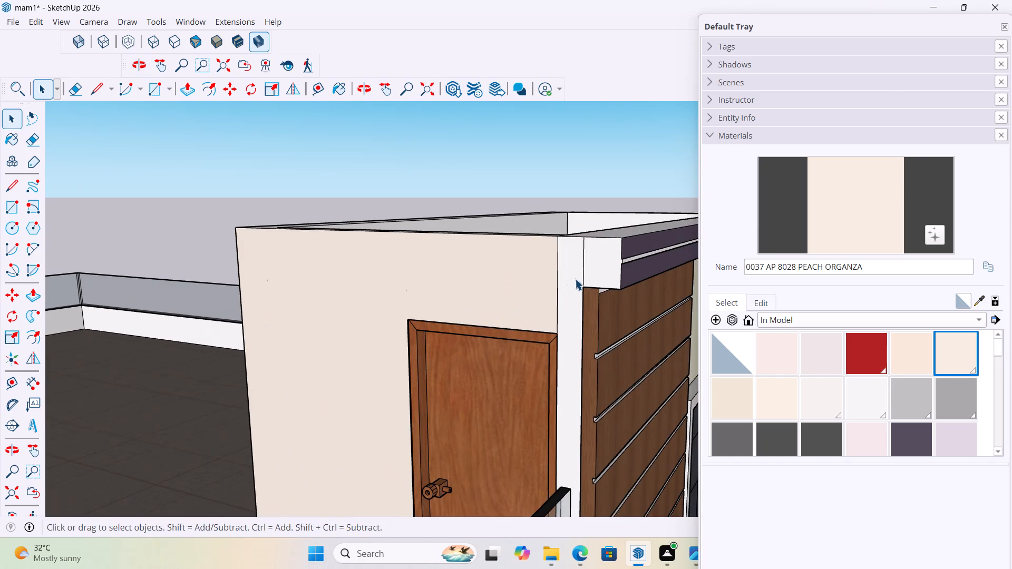
left_click(583, 260)
key("Delete")
left_click(558, 261)
key("Delete")
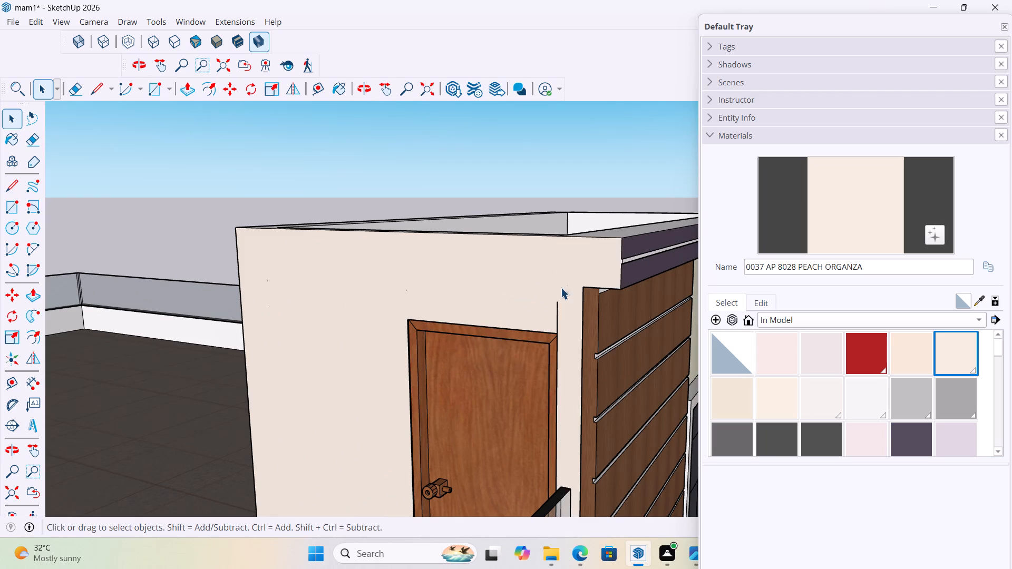
left_click(557, 312)
key("Delete")
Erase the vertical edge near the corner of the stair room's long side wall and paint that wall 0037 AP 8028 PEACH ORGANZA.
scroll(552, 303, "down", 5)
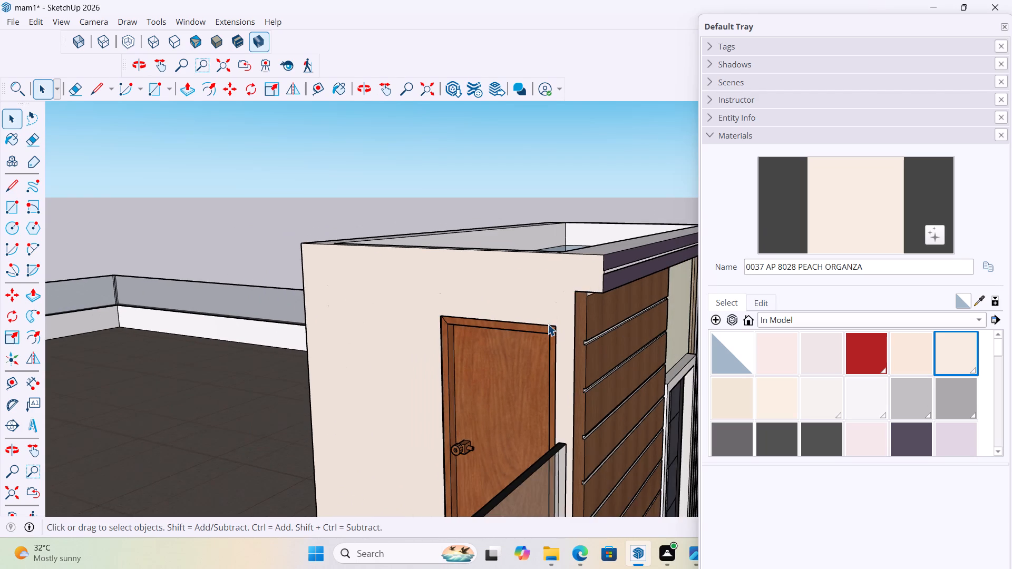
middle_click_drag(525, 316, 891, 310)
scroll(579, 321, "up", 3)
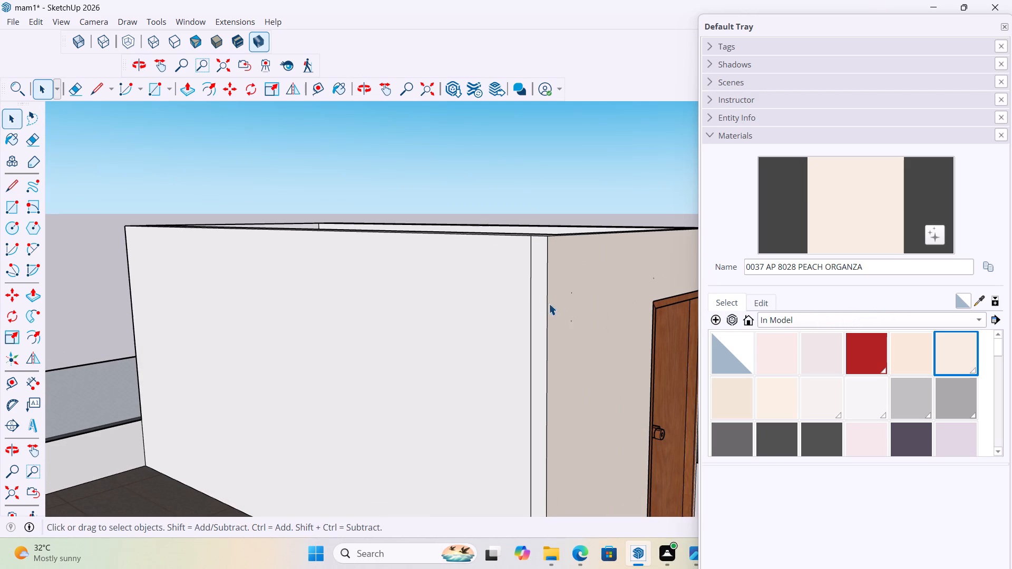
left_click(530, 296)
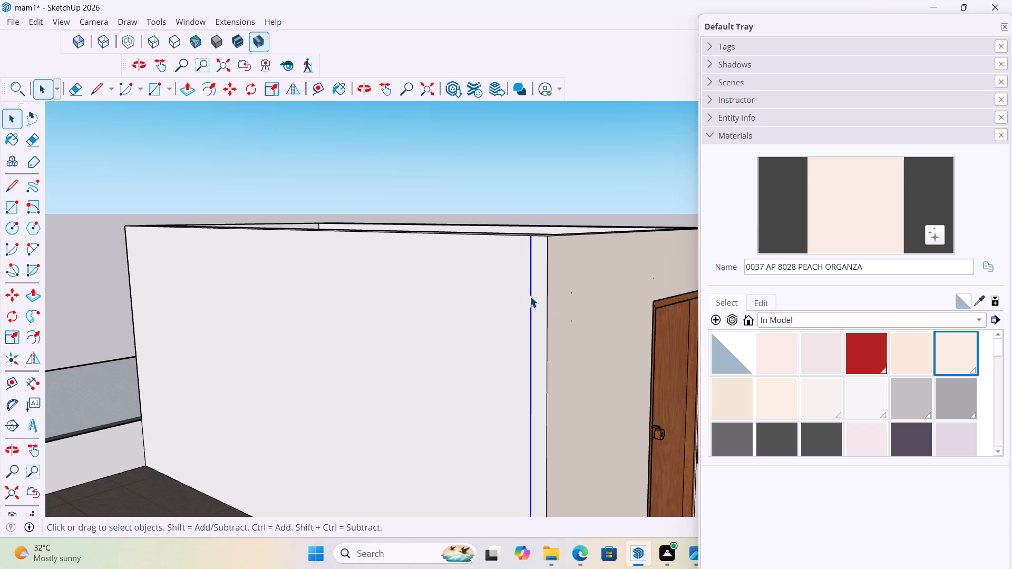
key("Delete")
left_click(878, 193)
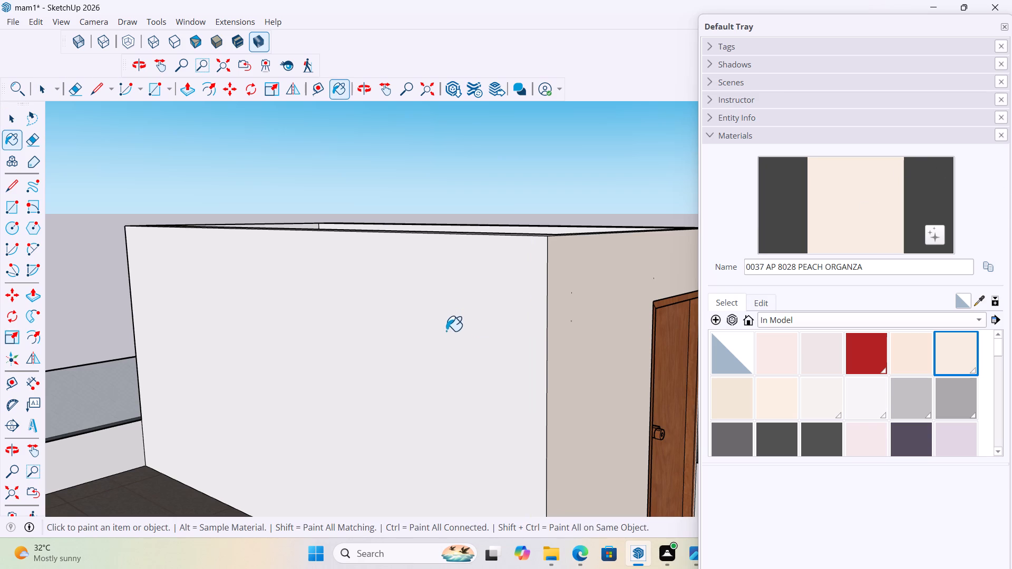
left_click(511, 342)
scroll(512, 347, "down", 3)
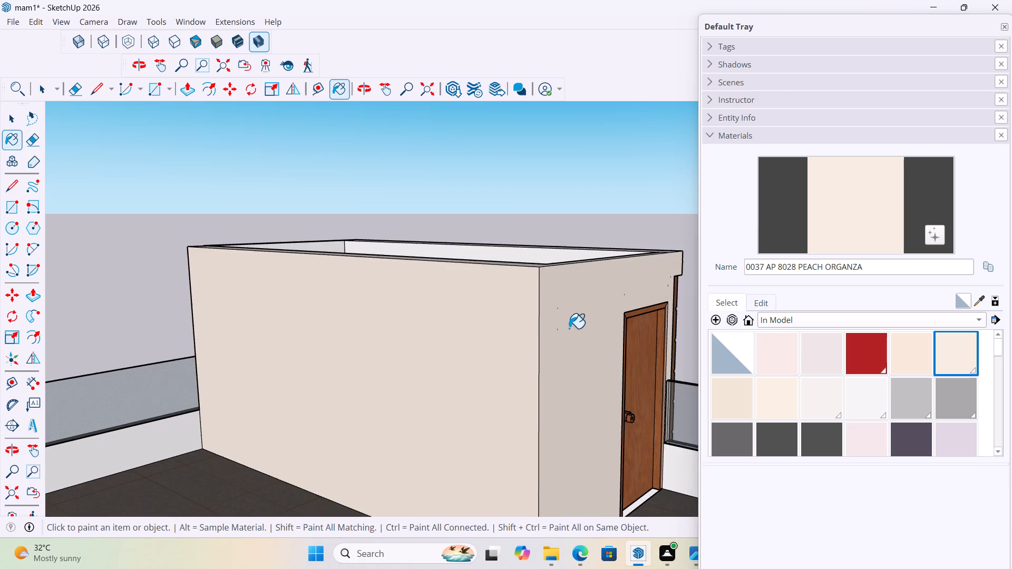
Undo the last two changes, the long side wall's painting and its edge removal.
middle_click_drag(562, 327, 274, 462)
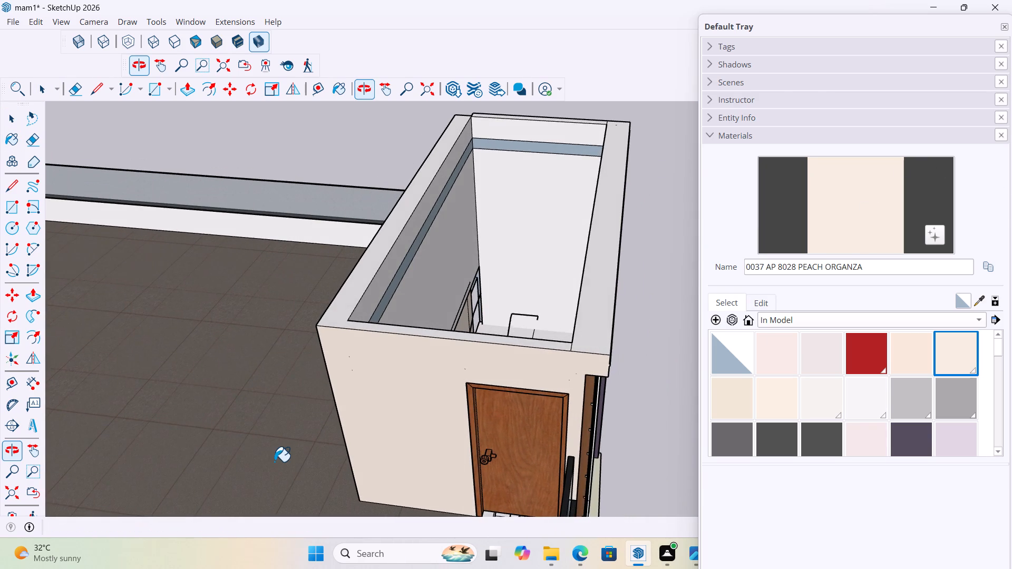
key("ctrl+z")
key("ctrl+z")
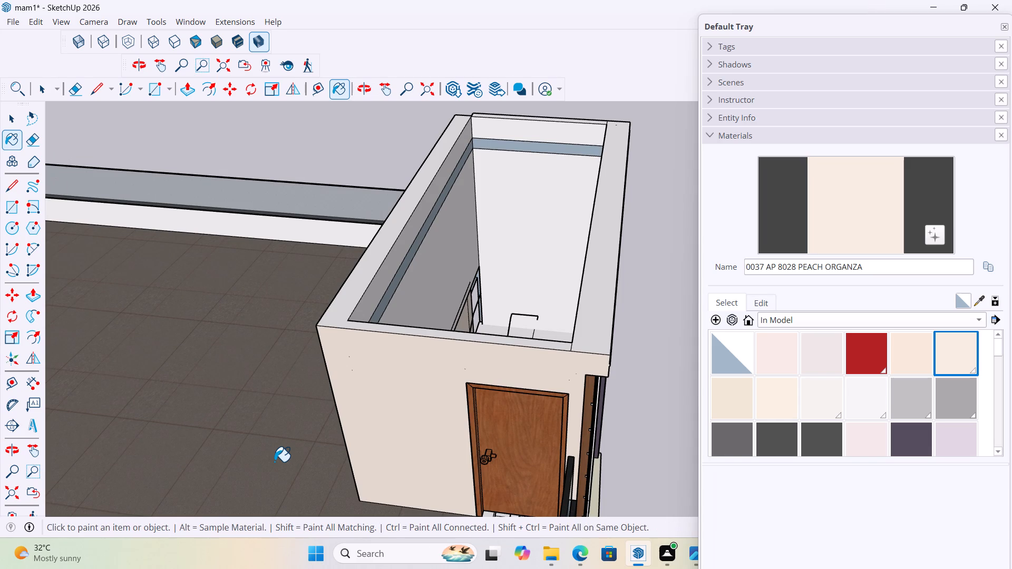
Push/Pull the blue-grey ledge face at the stair room's far end across to the door wall, covering the opening with a roof slab.
scroll(496, 127, "up", 5)
middle_click_drag(489, 164, 431, 174)
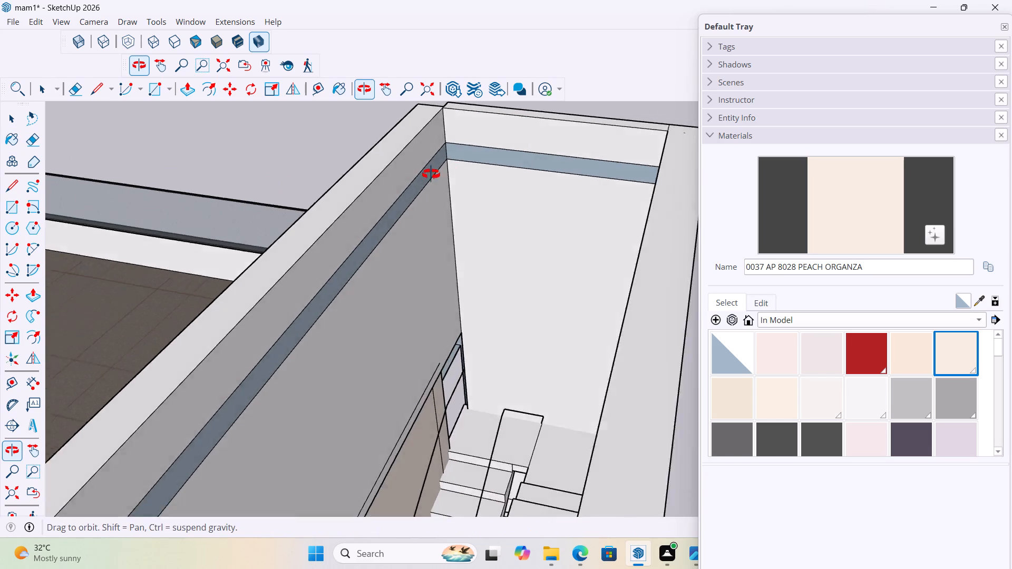
middle_click_drag(431, 174, 424, 203)
scroll(434, 261, "down", 8)
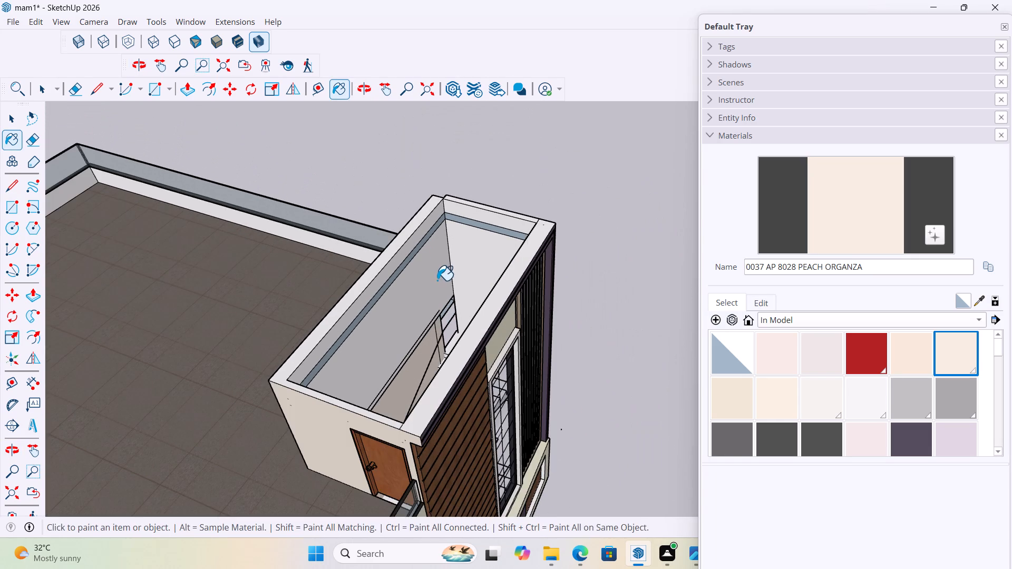
key("space")
key("space")
scroll(464, 223, "up", 6)
key("p")
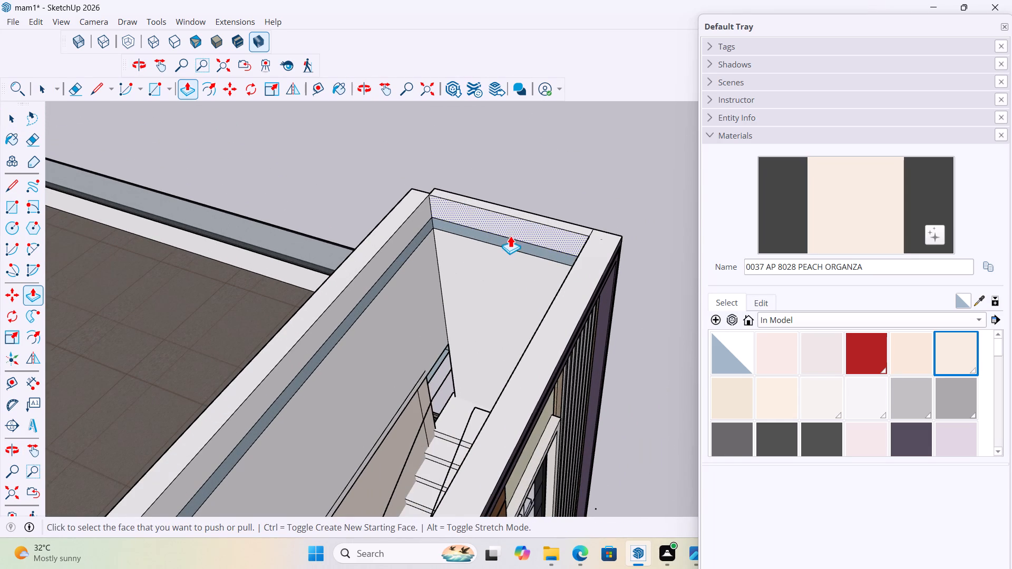
scroll(486, 248, "up", 3)
left_click(503, 236)
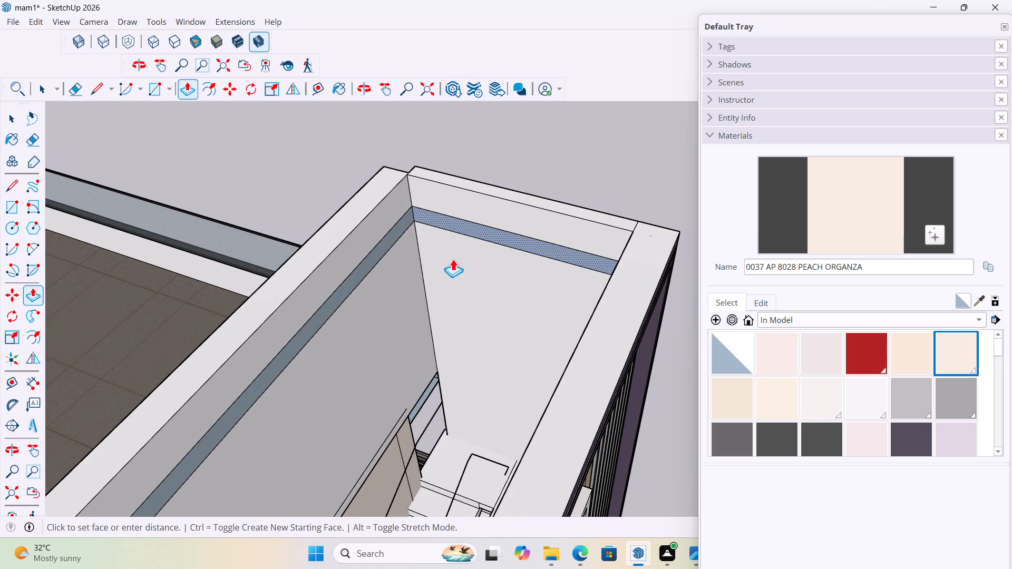
scroll(426, 290, "down", 13)
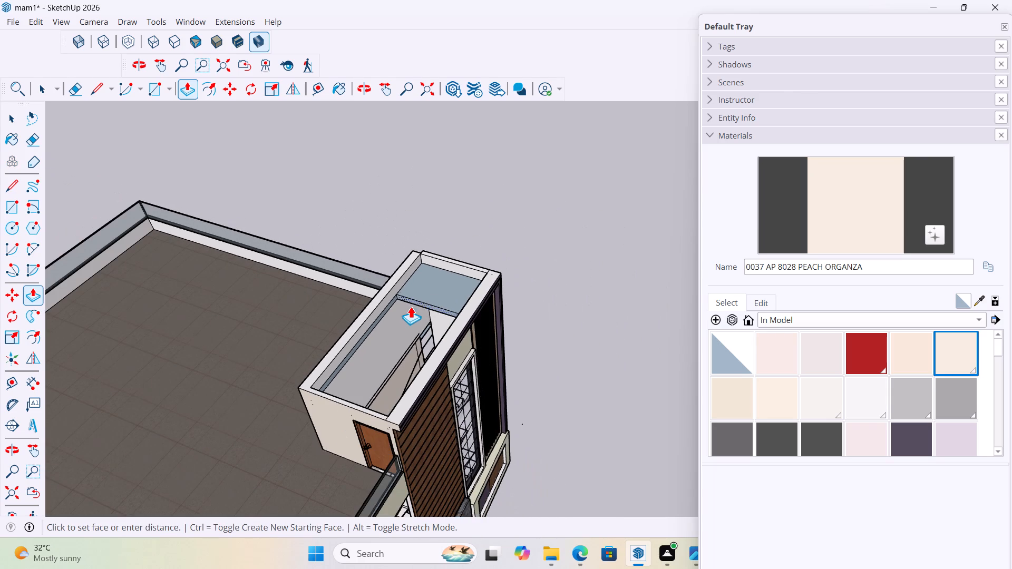
scroll(374, 377, "up", 5)
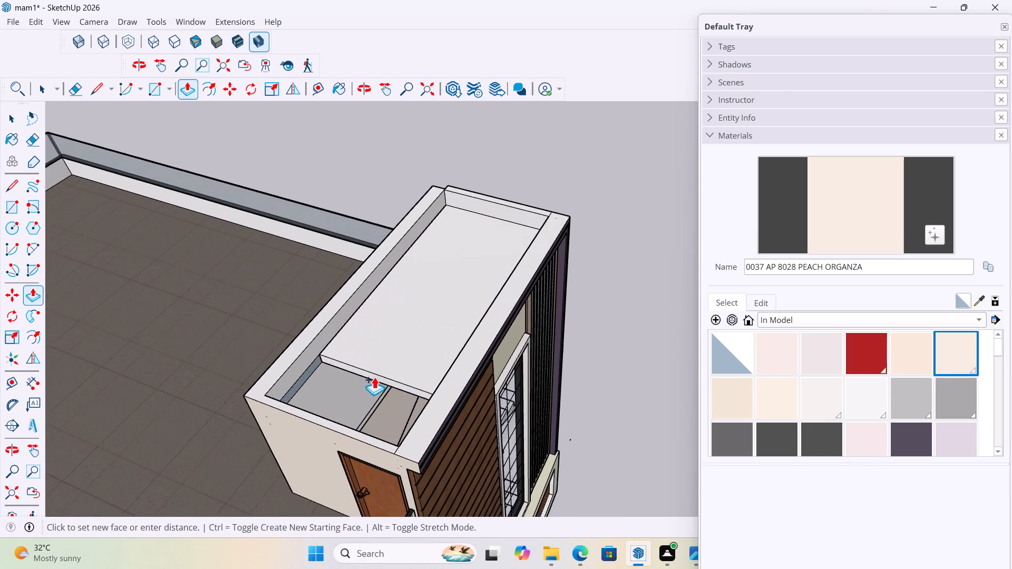
scroll(374, 377, "up", 2)
middle_click_drag(417, 435, 277, 455)
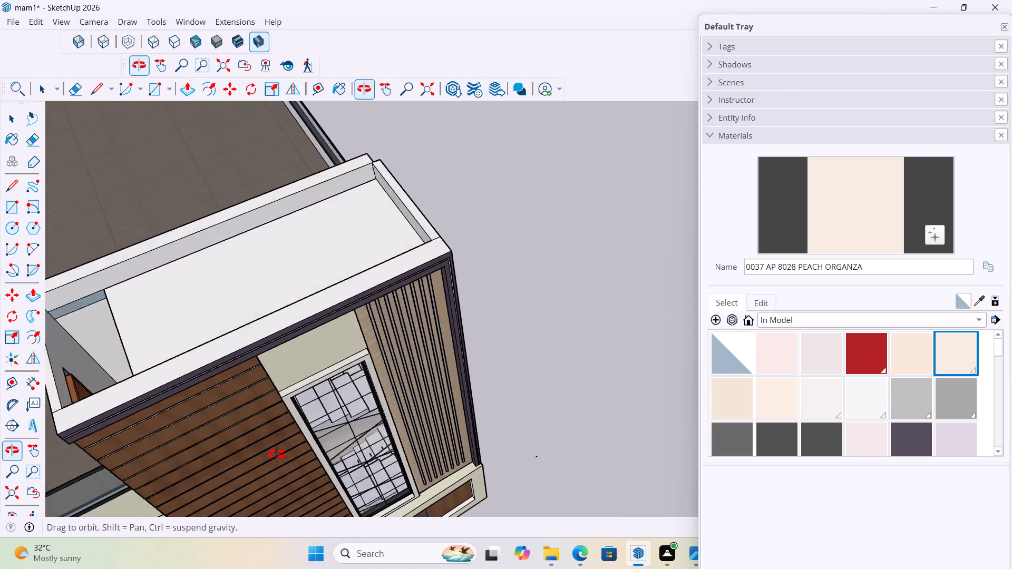
middle_click_drag(277, 455, 371, 447)
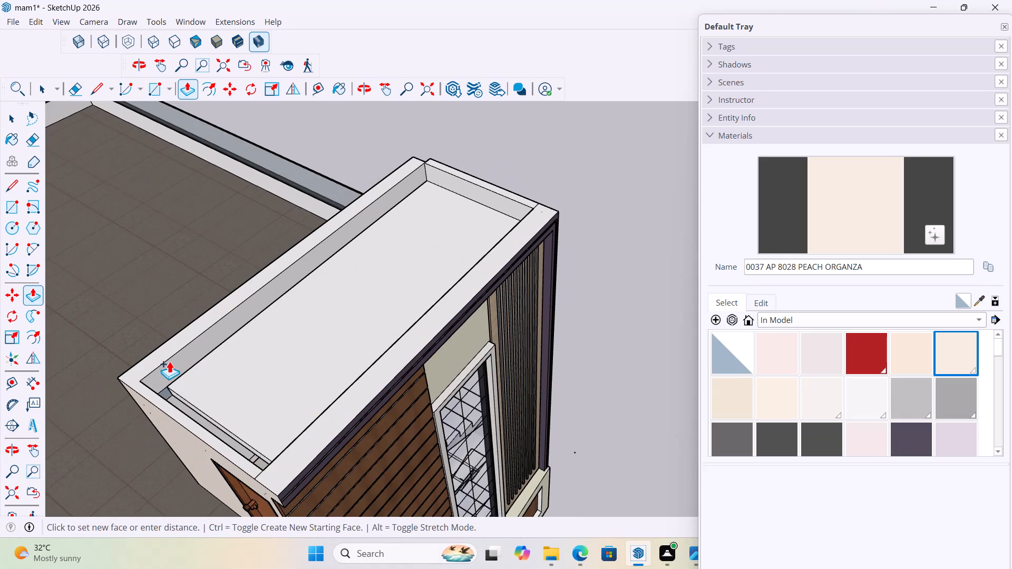
scroll(169, 360, "up", 9)
middle_click_drag(249, 384, 125, 425)
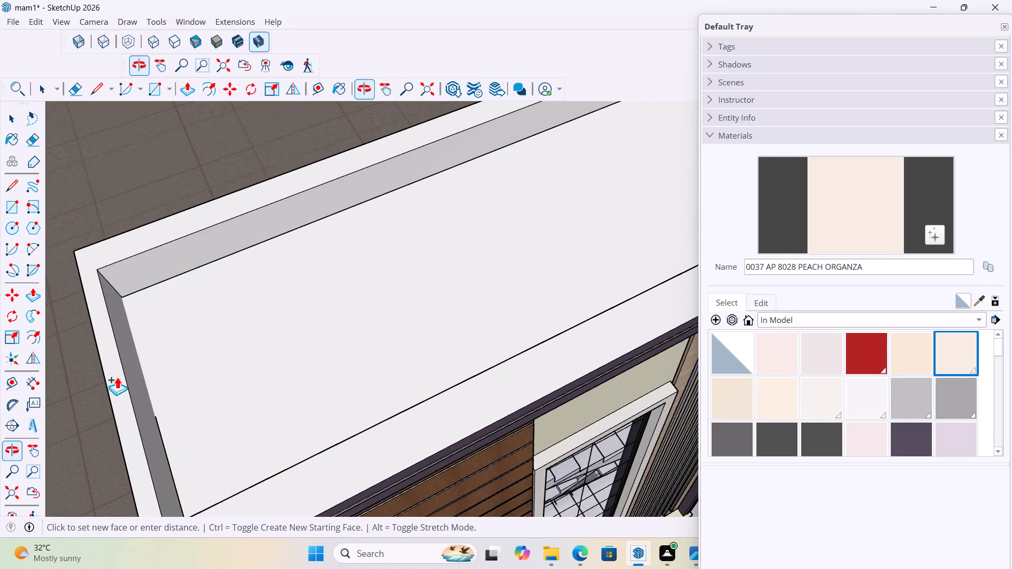
left_click(120, 297)
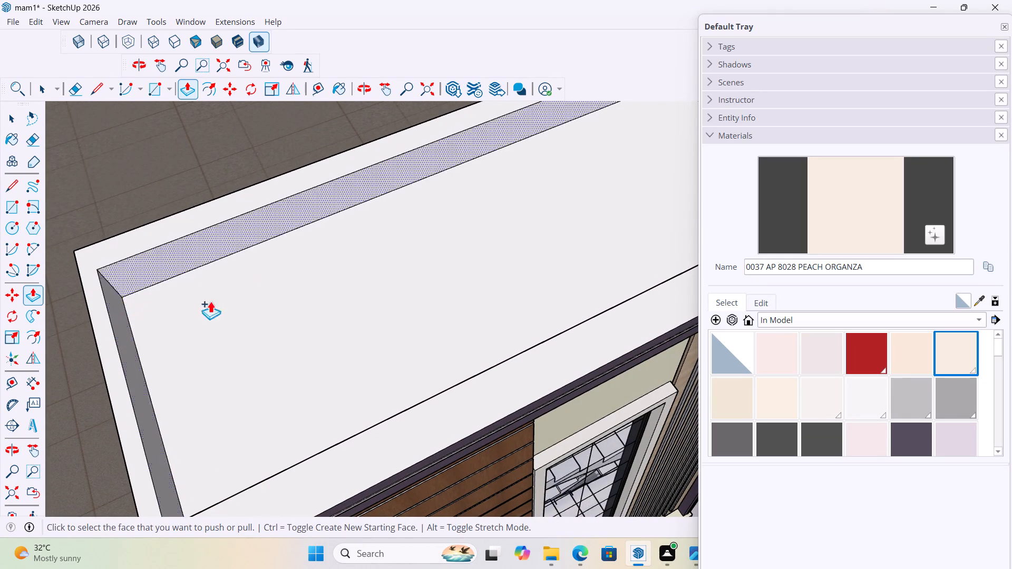
scroll(251, 263, "down", 10)
middle_click_drag(277, 279, 436, 251)
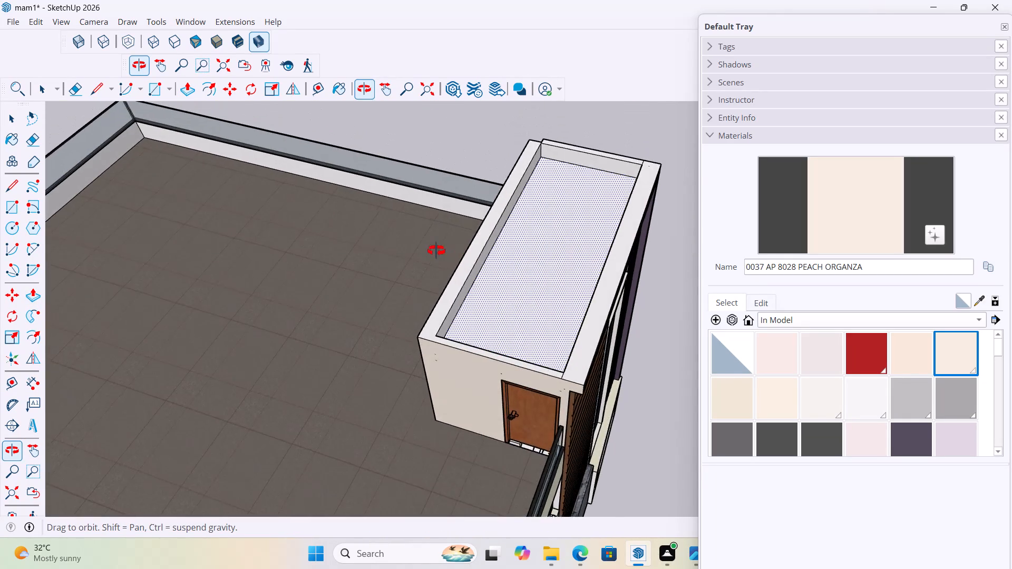
middle_click_drag(436, 251, 422, 250)
key("space")
scroll(586, 145, "up", 3)
left_click(605, 137)
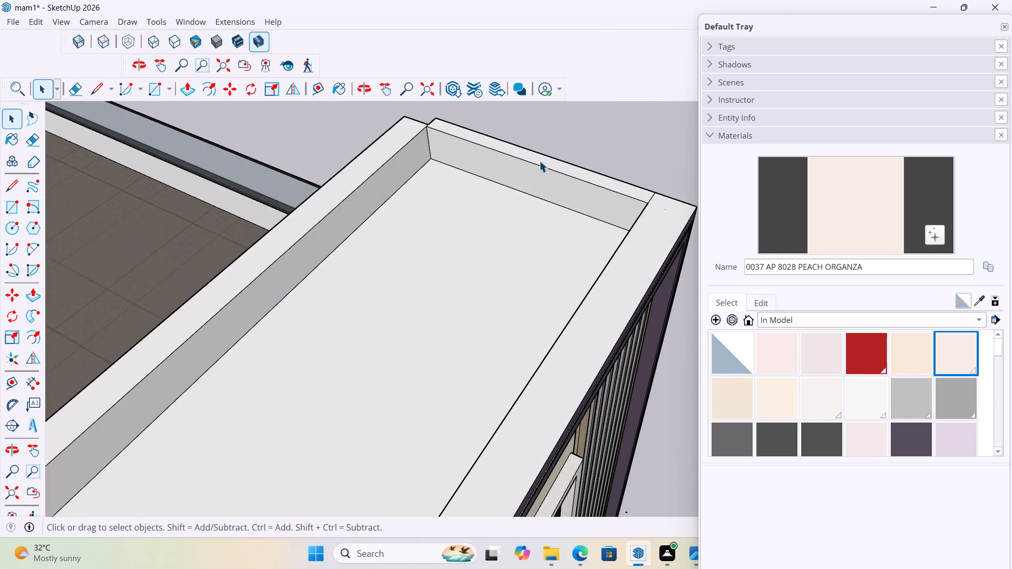
Paint the stair room's long side wall facing the terrace with 0037 AP 8028 PEACH ORGANZA.
scroll(498, 176, "down", 8)
middle_click_drag(450, 264, 517, 193)
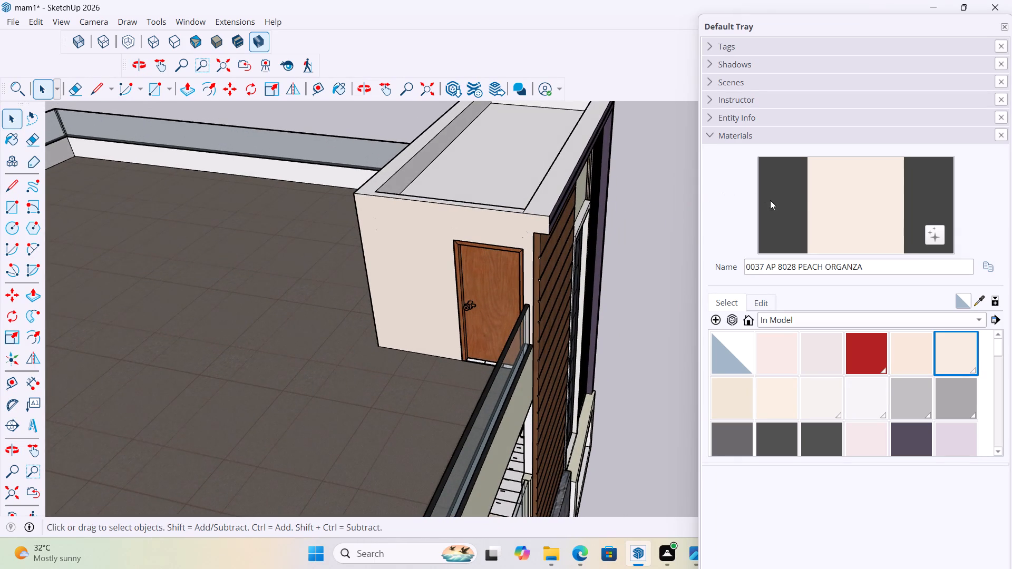
left_click(825, 198)
scroll(537, 184, "up", 10)
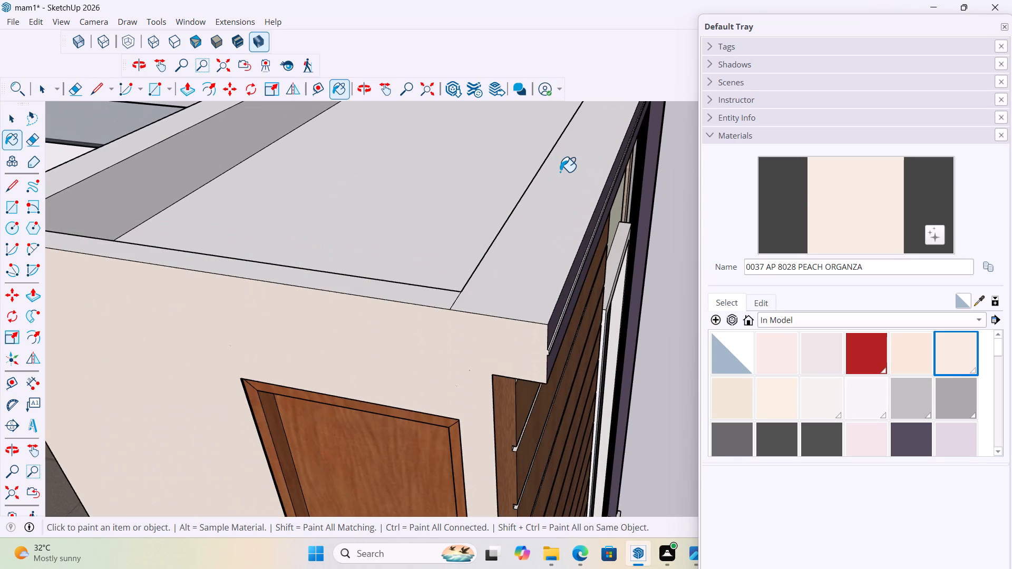
middle_click_drag(555, 186, 593, 233)
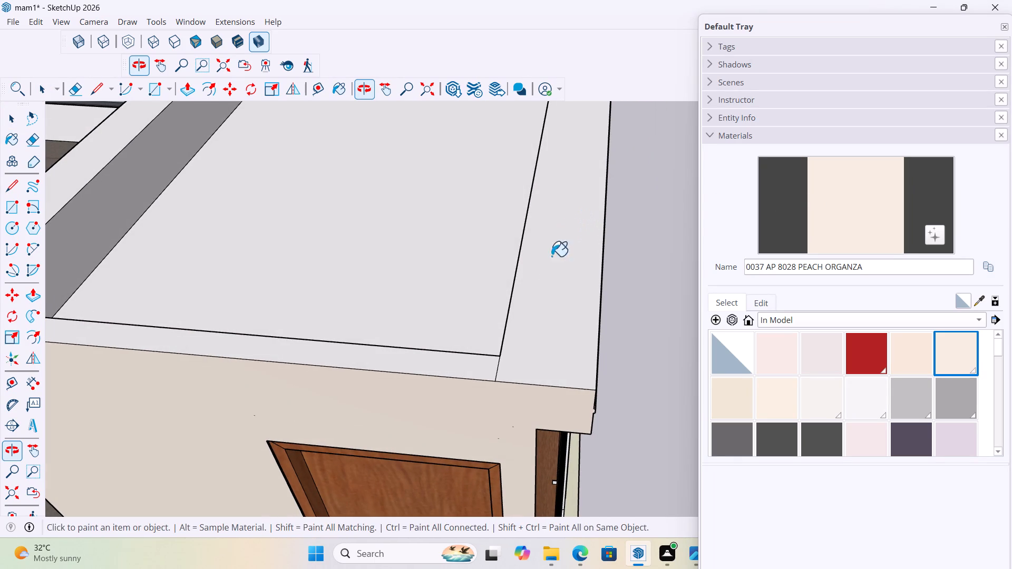
scroll(432, 370, "up", 6)
scroll(430, 369, "down", 3)
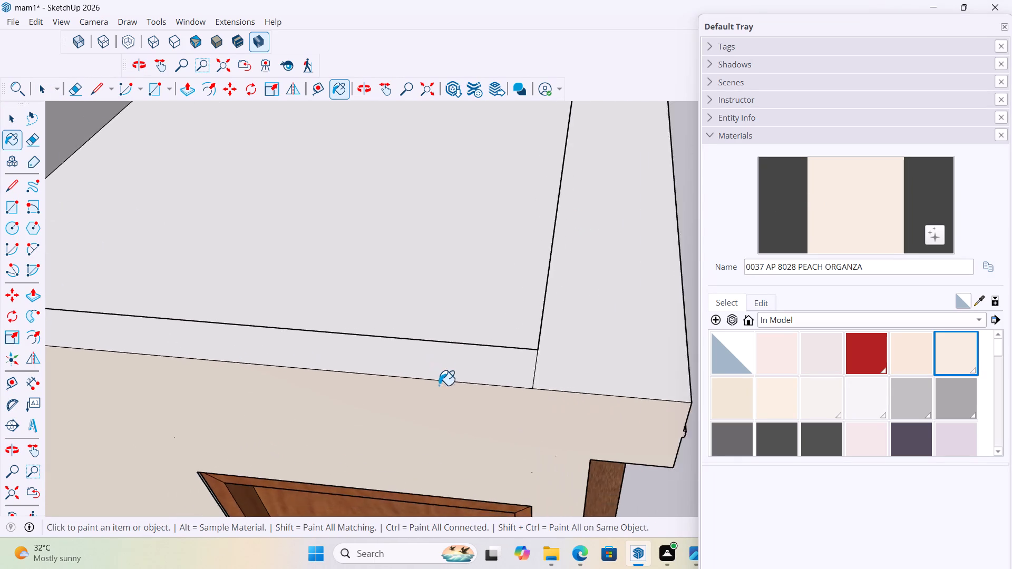
scroll(439, 385, "down", 8)
middle_click_drag(408, 388, 446, 204)
scroll(427, 275, "down", 6)
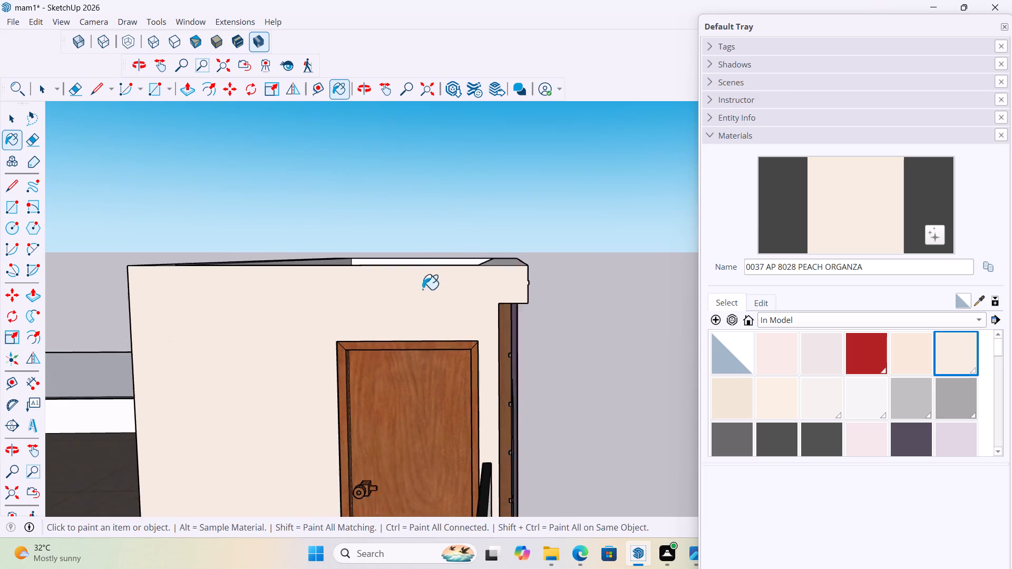
scroll(422, 289, "down", 2)
middle_click_drag(315, 314, 601, 310)
left_click(426, 345)
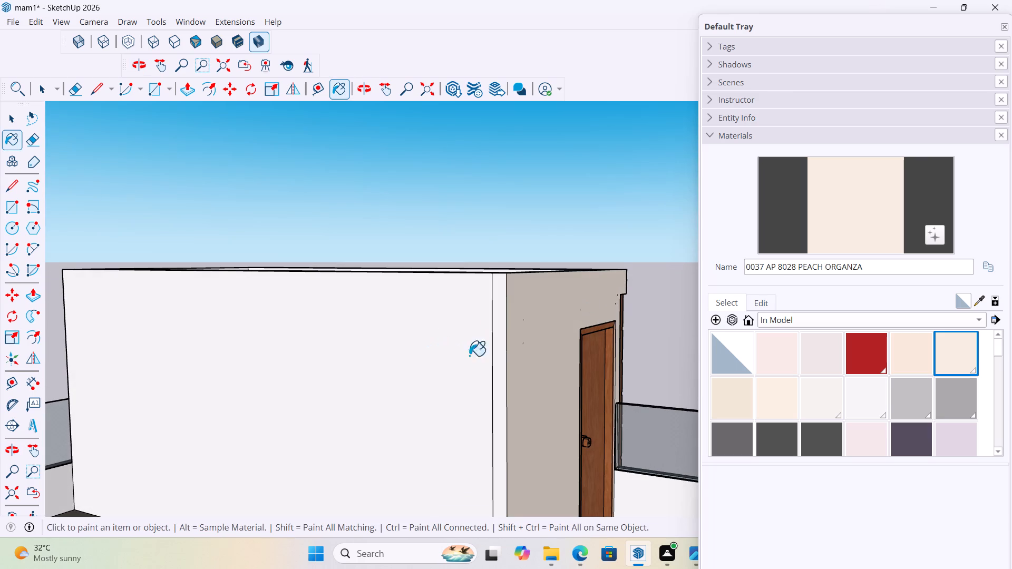
Erase the vertical edge between the peach long side wall and the white strip beside the door wall corner.
key("space")
left_click(491, 346)
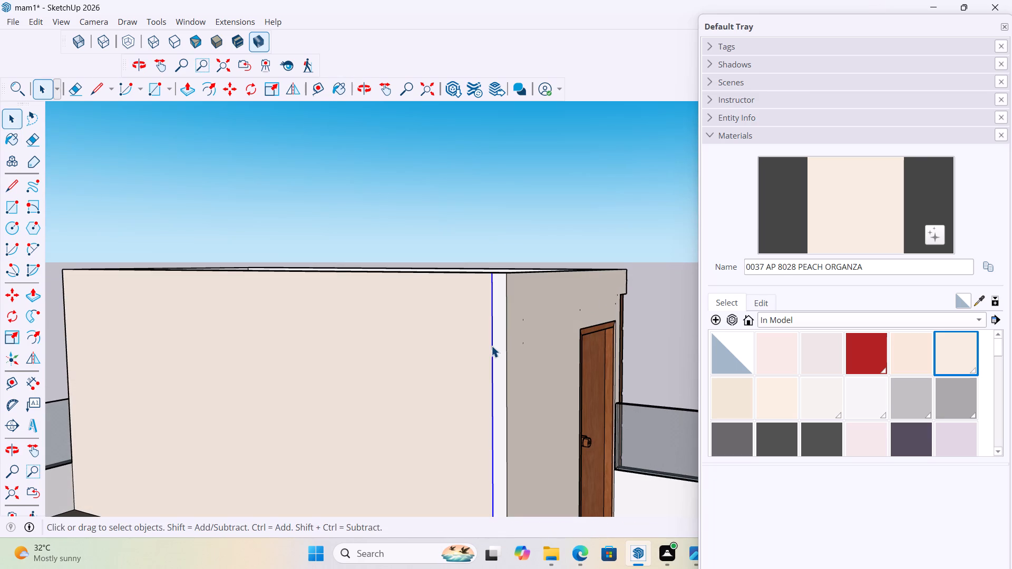
key("Delete")
Scale the rooftop glass railing shorter lengthwise, pulling its end back from the stair room's recessed corner.
scroll(518, 341, "down", 3)
middle_click_drag(432, 331, 794, 326)
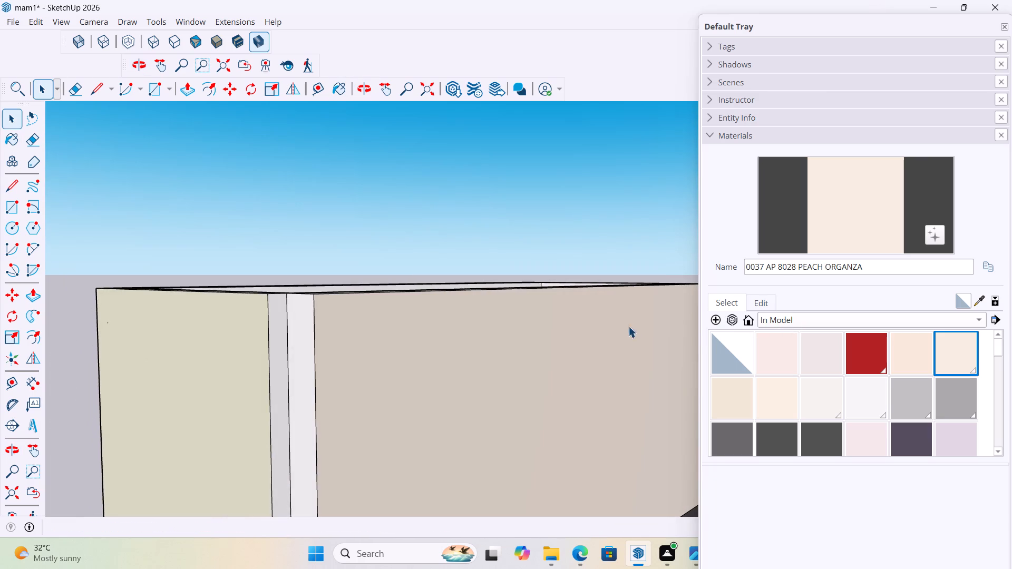
scroll(381, 294, "down", 9)
scroll(274, 374, "up", 3)
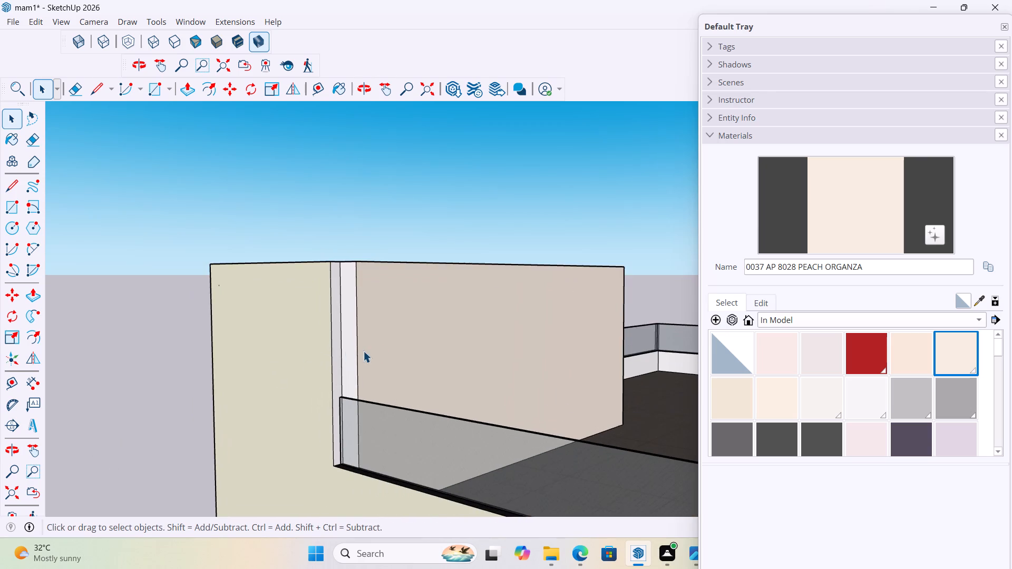
middle_click_drag(370, 351, 495, 360)
middle_click_drag(560, 349, 368, 380)
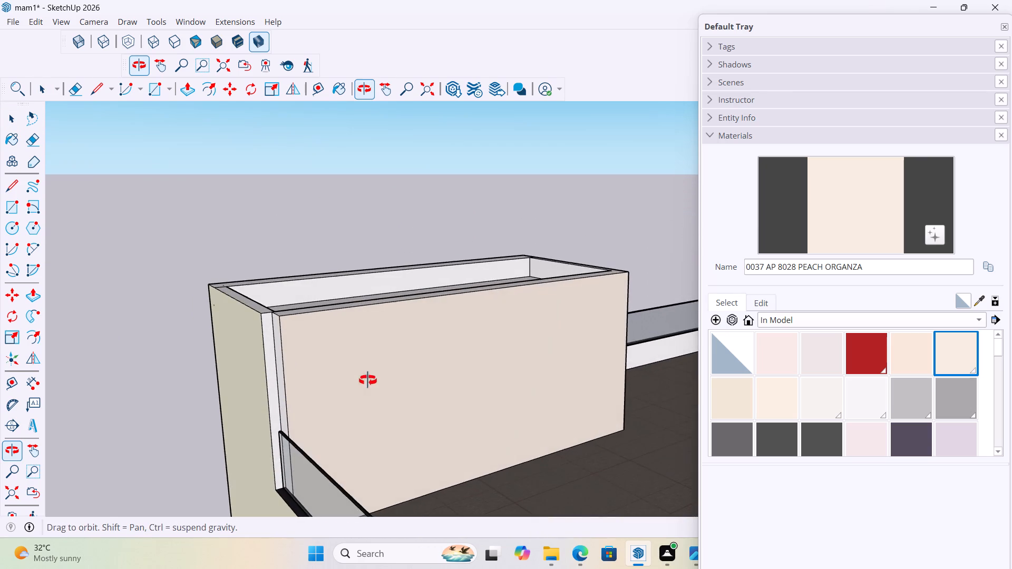
middle_click_drag(368, 380, 367, 380)
scroll(281, 368, "up", 8)
middle_click_drag(261, 337, 268, 338)
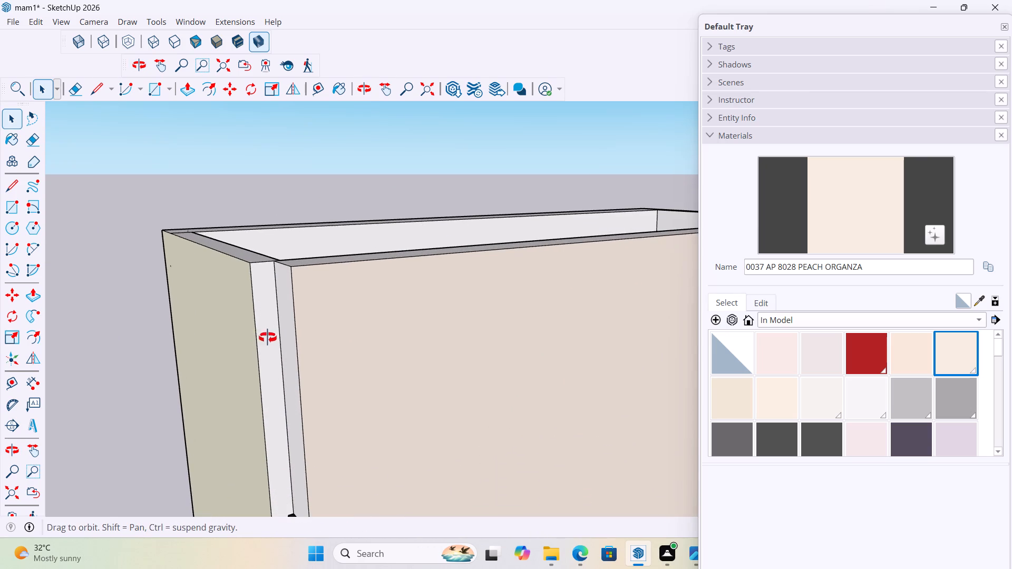
middle_click_drag(268, 338, 339, 311)
scroll(366, 305, "down", 13)
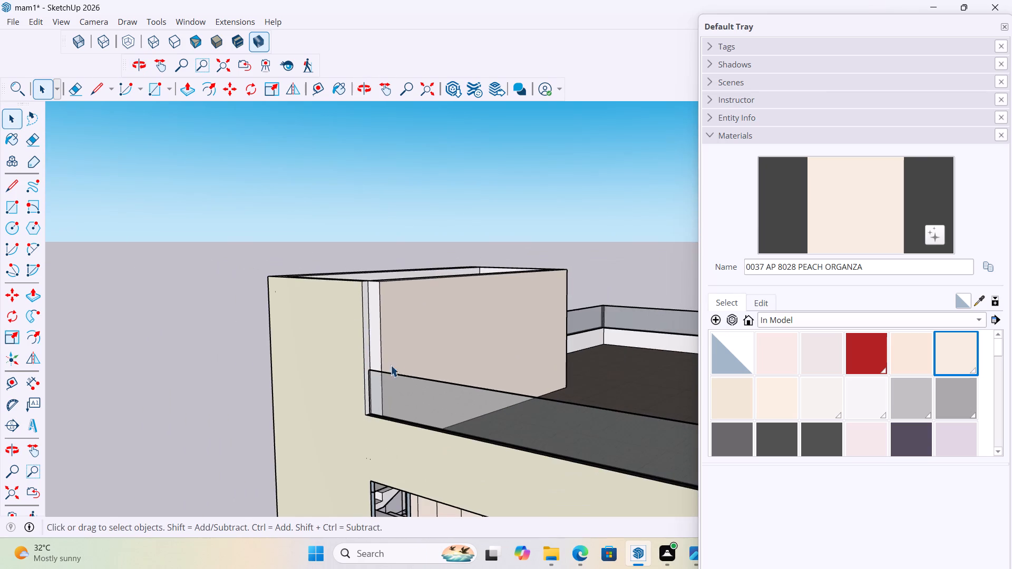
middle_click_drag(406, 372, 423, 383)
scroll(427, 398, "up", 13)
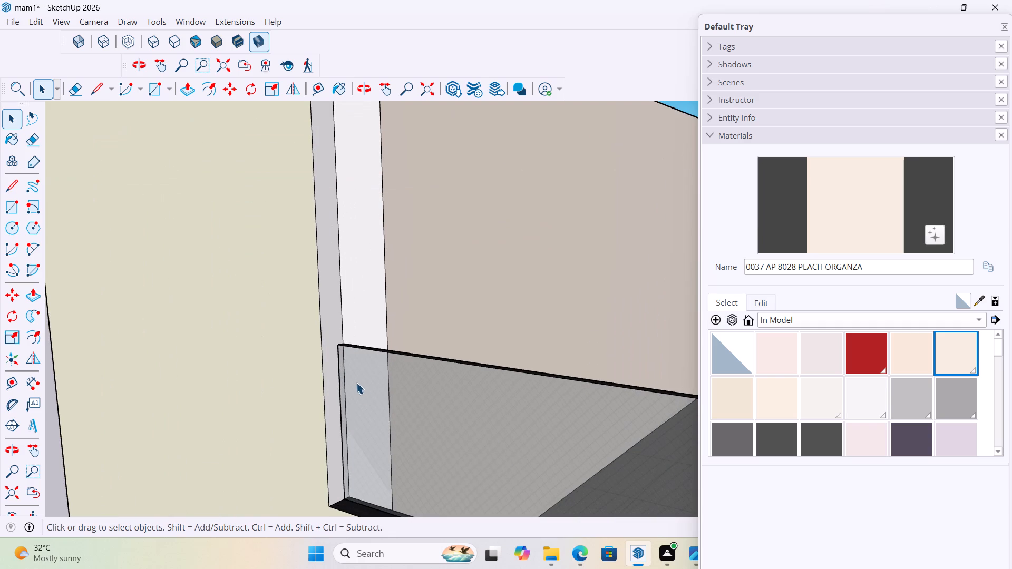
left_click(351, 372)
key("s")
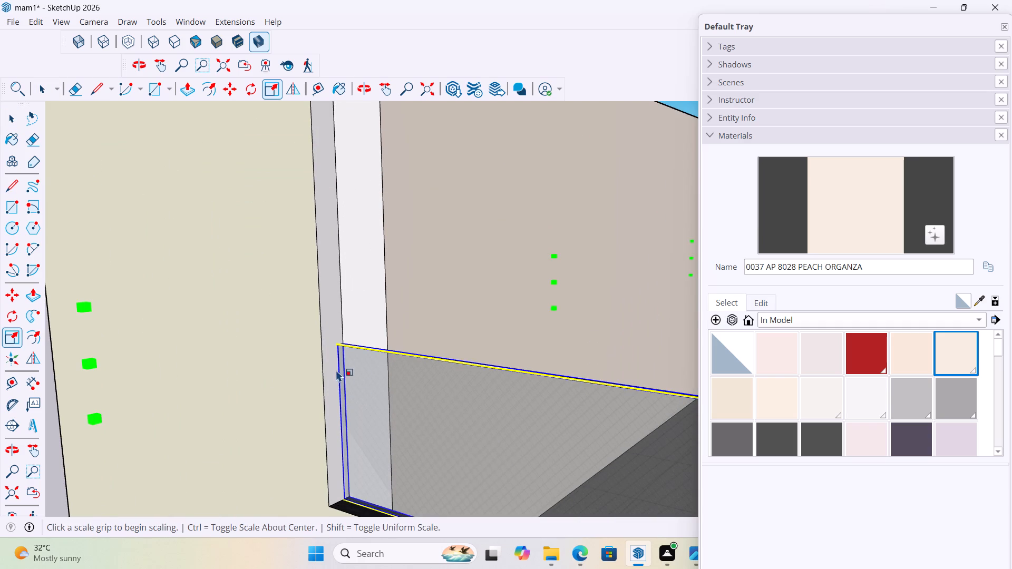
left_click(87, 359)
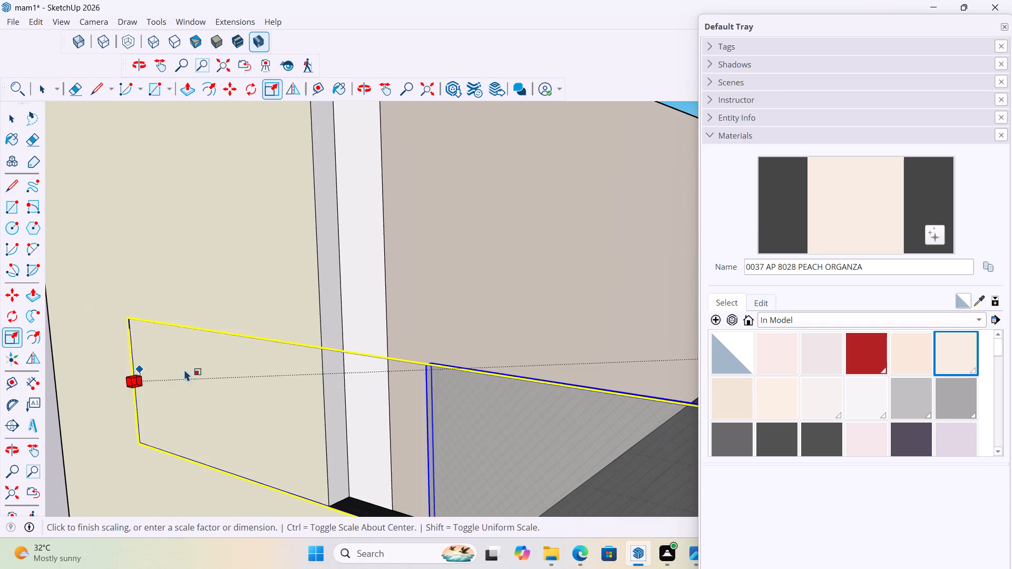
scroll(195, 369, "down", 8)
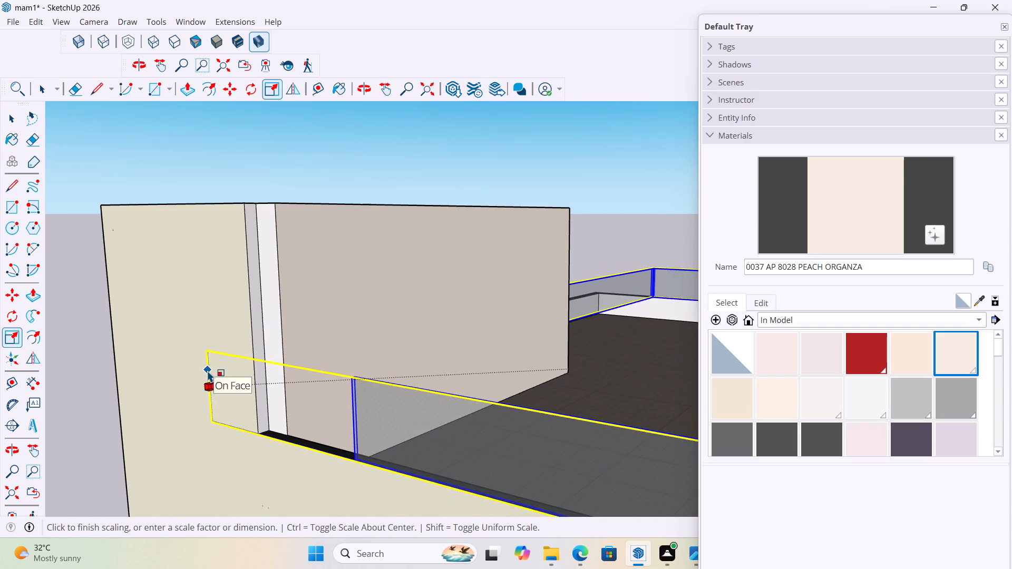
scroll(267, 334, "down", 3)
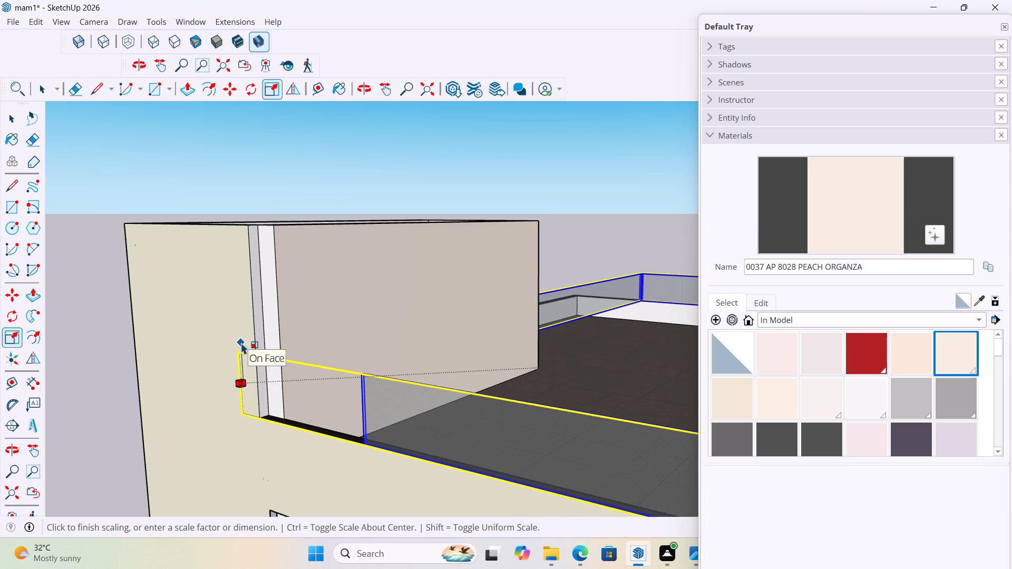
left_click(241, 342)
key("space")
scroll(211, 335, "down", 8)
left_click(486, 202)
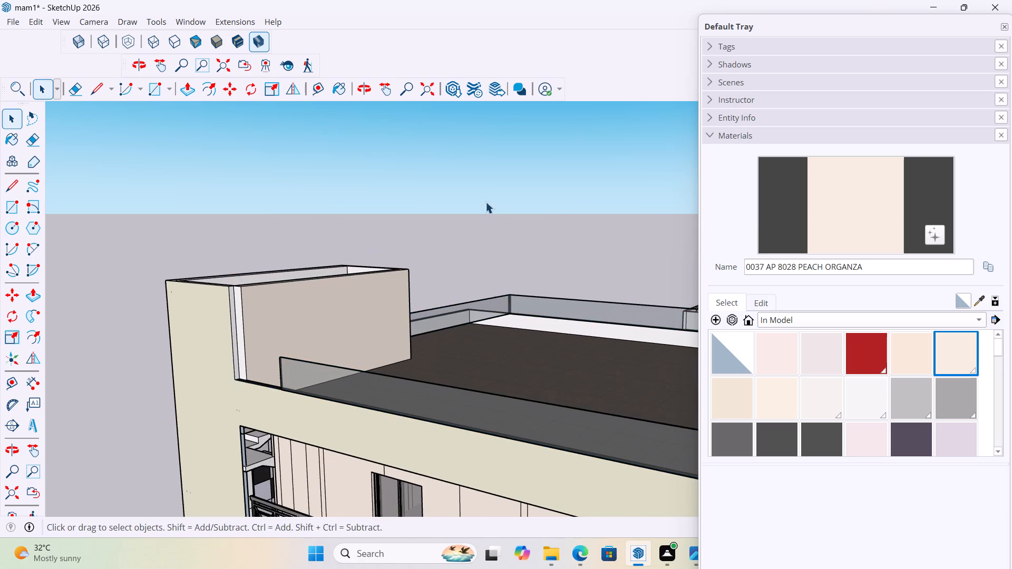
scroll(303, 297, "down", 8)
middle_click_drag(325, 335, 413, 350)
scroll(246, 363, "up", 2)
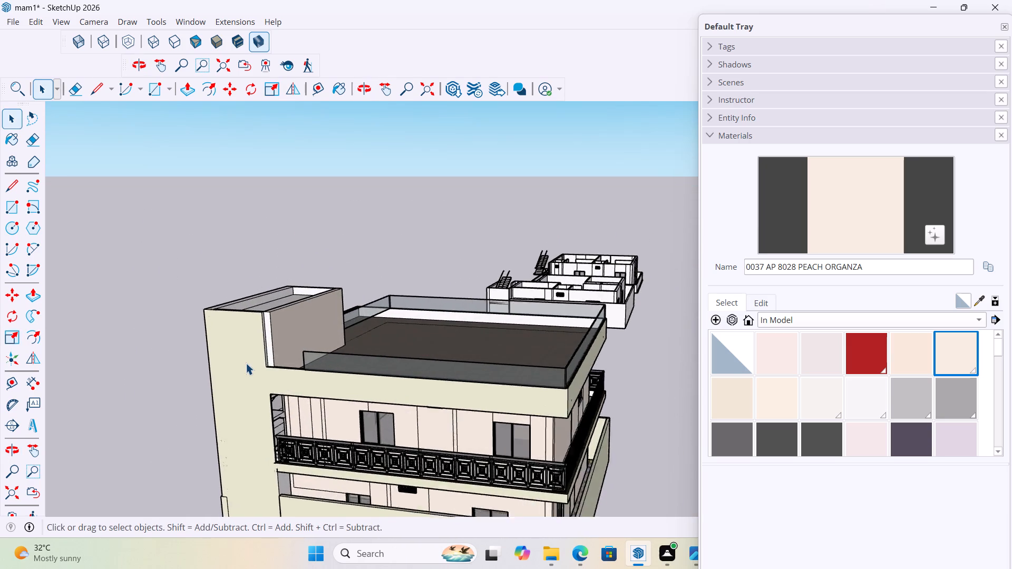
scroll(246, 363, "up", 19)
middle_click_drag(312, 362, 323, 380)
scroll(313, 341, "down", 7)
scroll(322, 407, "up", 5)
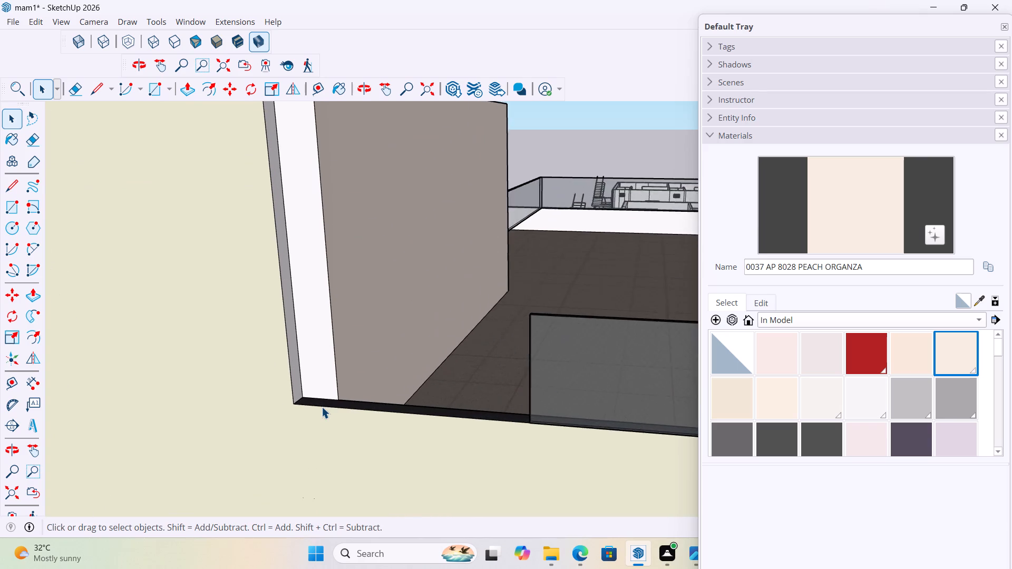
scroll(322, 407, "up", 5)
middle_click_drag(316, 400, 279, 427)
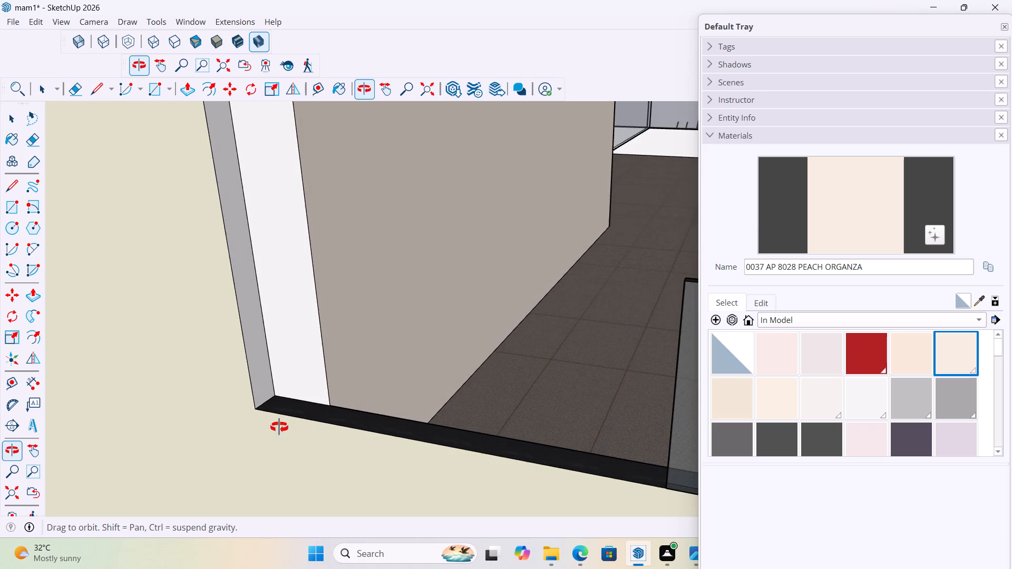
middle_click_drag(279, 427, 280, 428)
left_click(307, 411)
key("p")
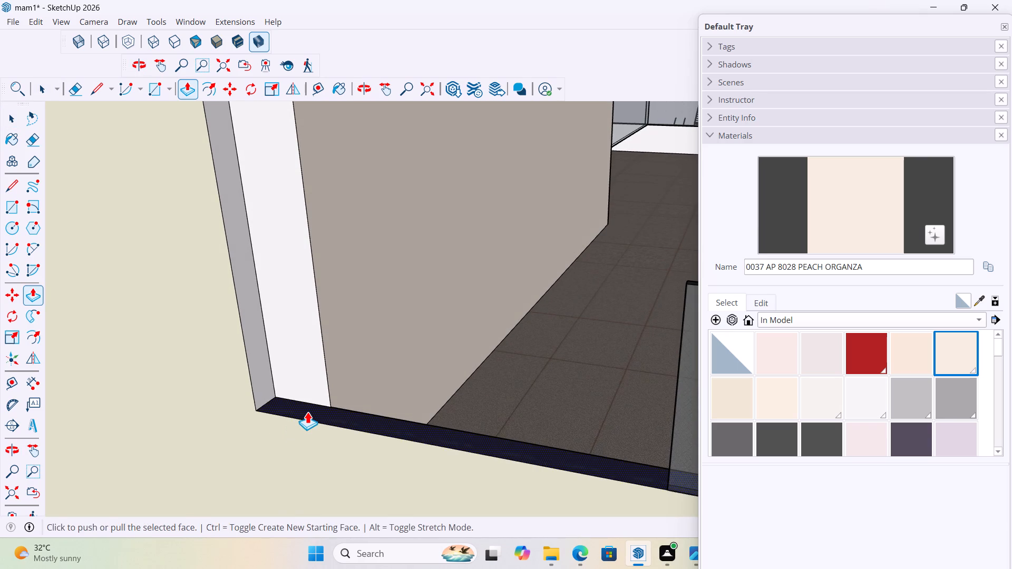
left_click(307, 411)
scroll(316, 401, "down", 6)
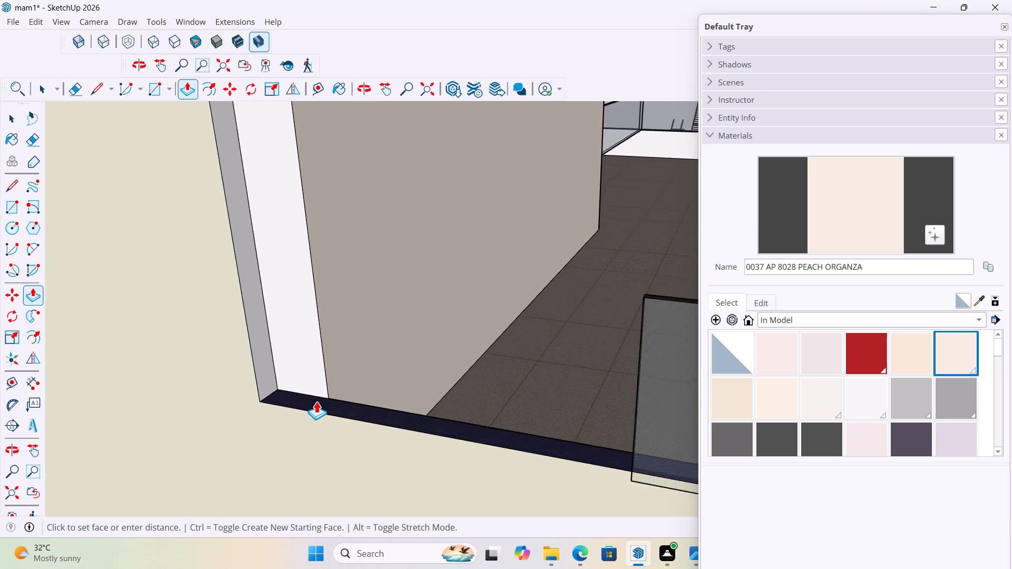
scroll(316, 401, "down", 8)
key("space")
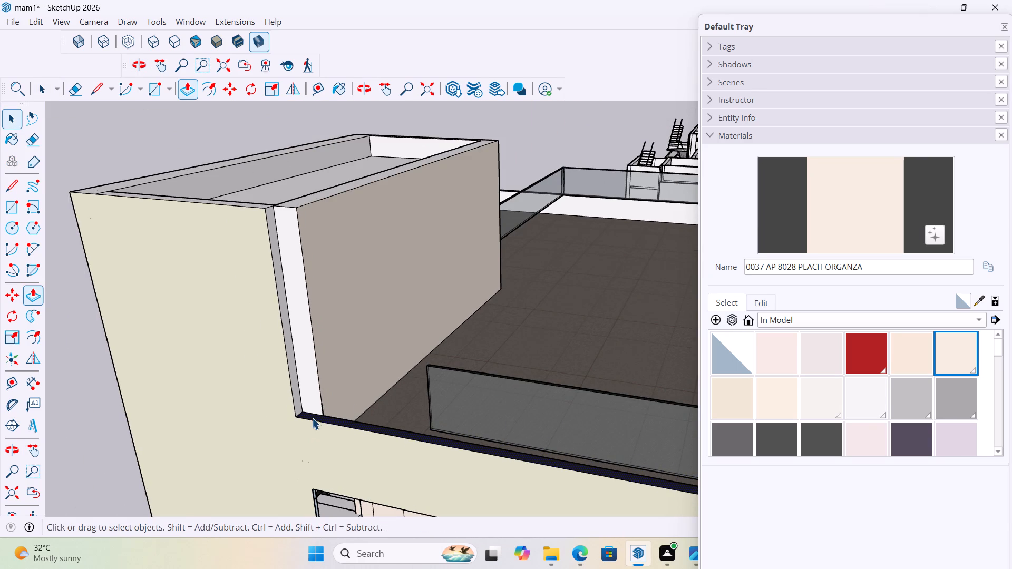
Push/Pull the narrow white face in the stair room's recessed corner outward until it is flush with the cream facade.
scroll(312, 418, "up", 7)
key("p")
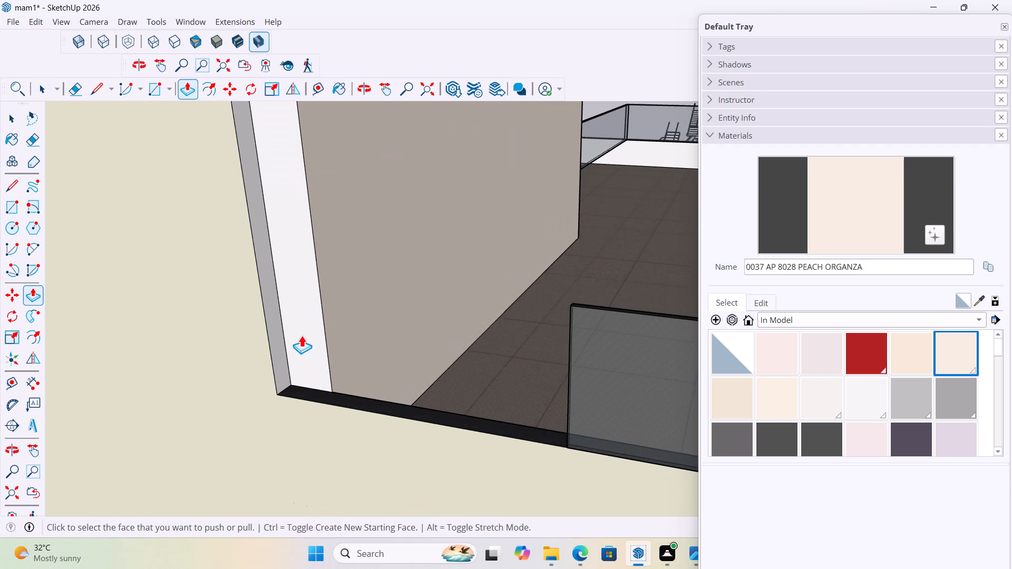
left_click(301, 335)
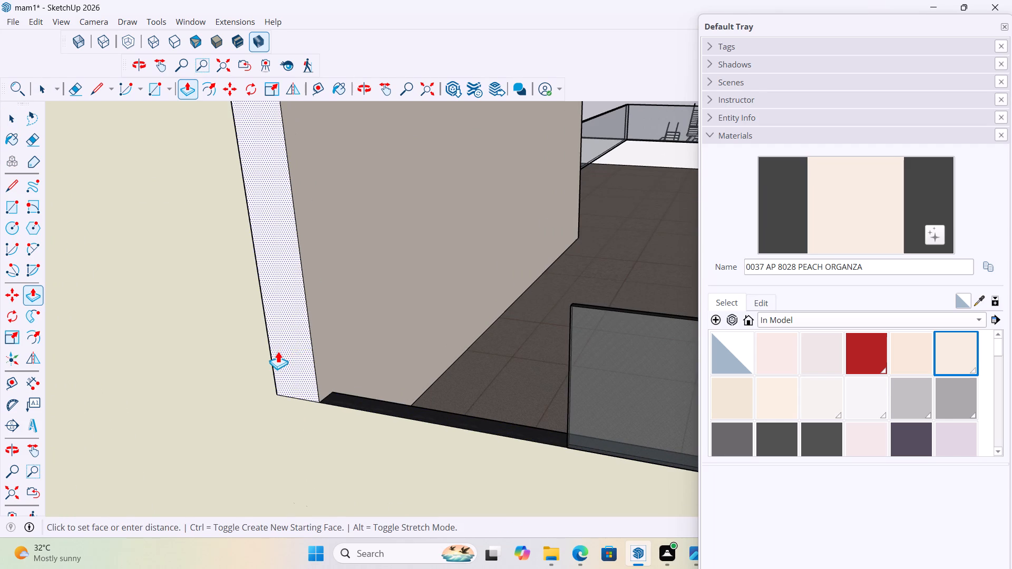
left_click(278, 351)
scroll(263, 359, "down", 4)
middle_click_drag(290, 378, 328, 382)
scroll(232, 342, "down", 4)
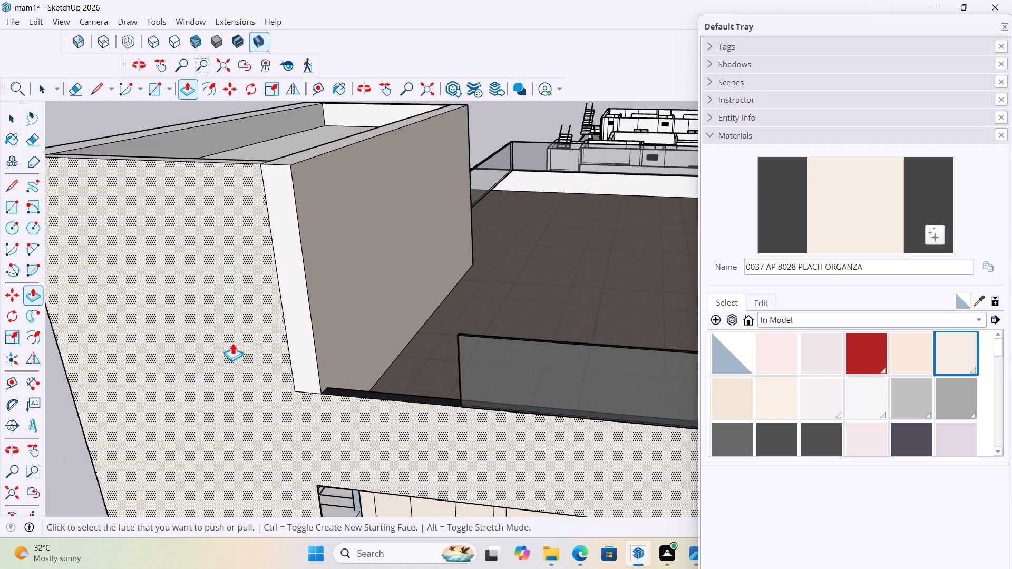
scroll(232, 342, "down", 5)
scroll(309, 396, "up", 13)
scroll(284, 354, "down", 8)
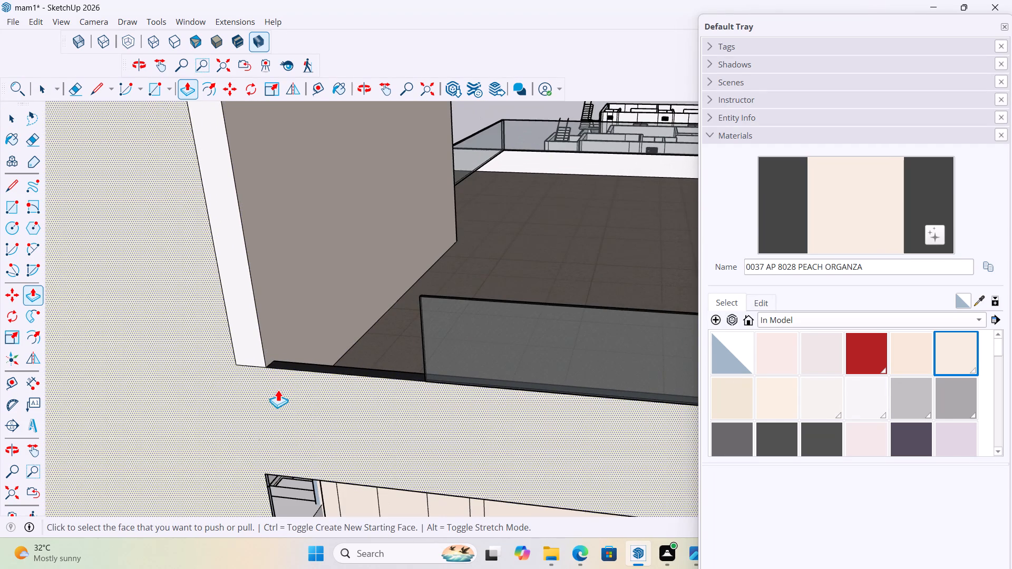
Erase the vertical edge and the leftover short bottom edge that separate the white corner strip from the cream facade.
key("space")
scroll(401, 351, "up", 3)
middle_click_drag(436, 352, 464, 359)
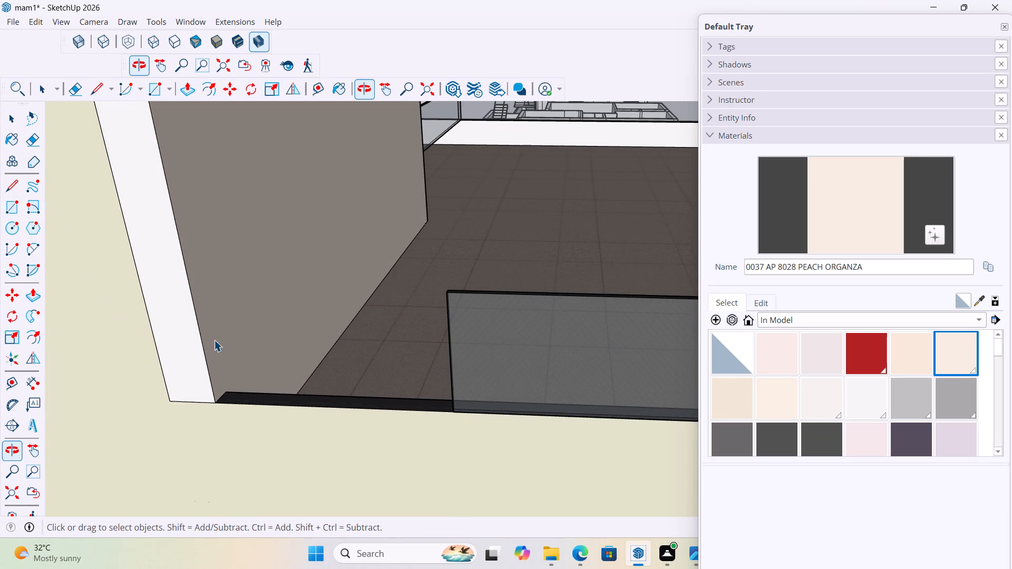
left_click(148, 325)
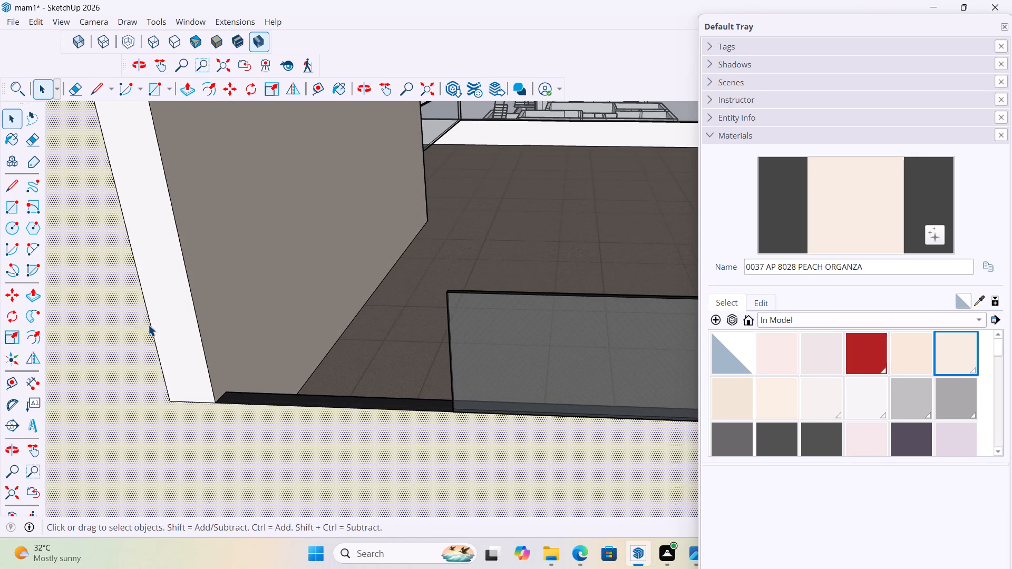
left_click(151, 326)
key("Delete")
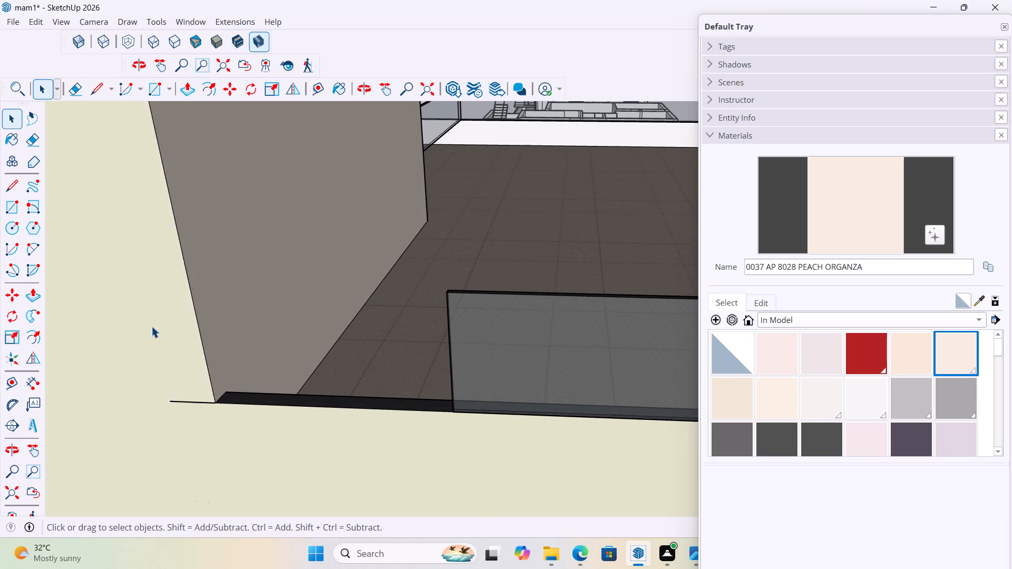
scroll(151, 326, "down", 4)
left_click(173, 381)
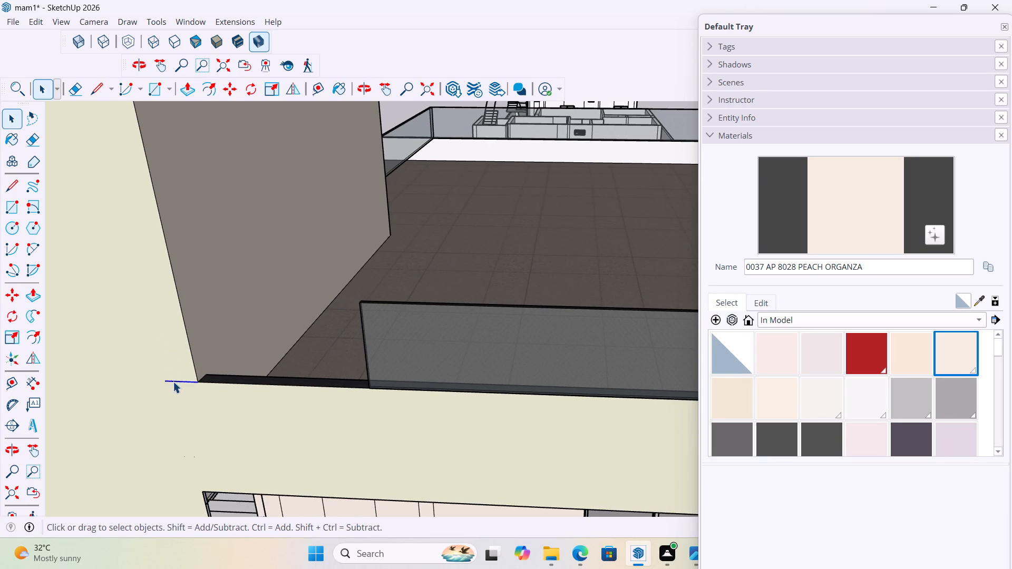
key("Delete")
left_click_drag(173, 381, 221, 381)
scroll(285, 354, "down", 14)
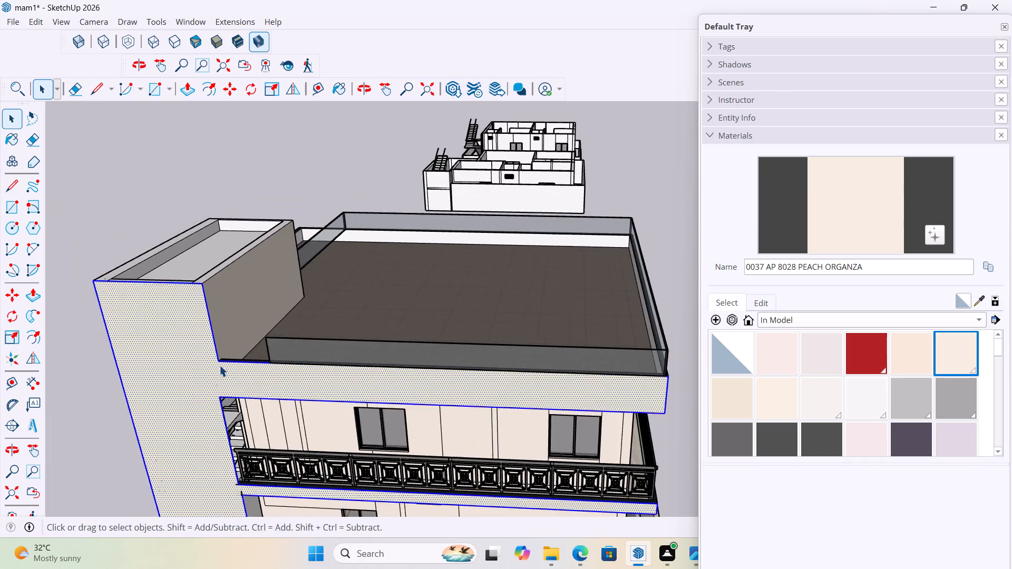
middle_click_drag(247, 365, 283, 365)
left_click(125, 241)
Scale the rooftop glass railing longer lengthwise, stretching its open end back to the stair room's outer corner.
scroll(281, 382, "up", 7)
left_click(308, 352)
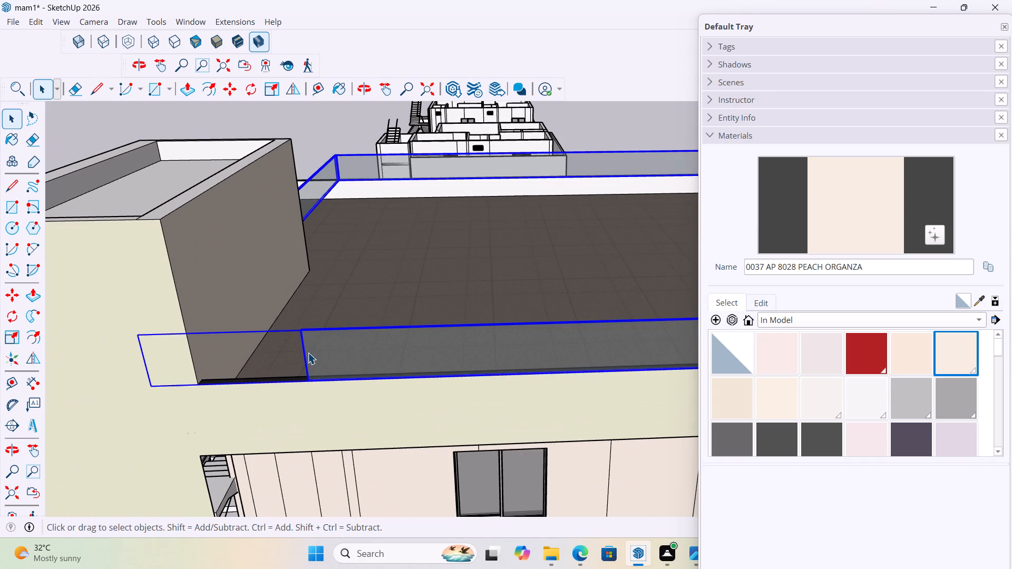
key("s")
scroll(325, 369, "up", 4)
scroll(270, 341, "down", 4)
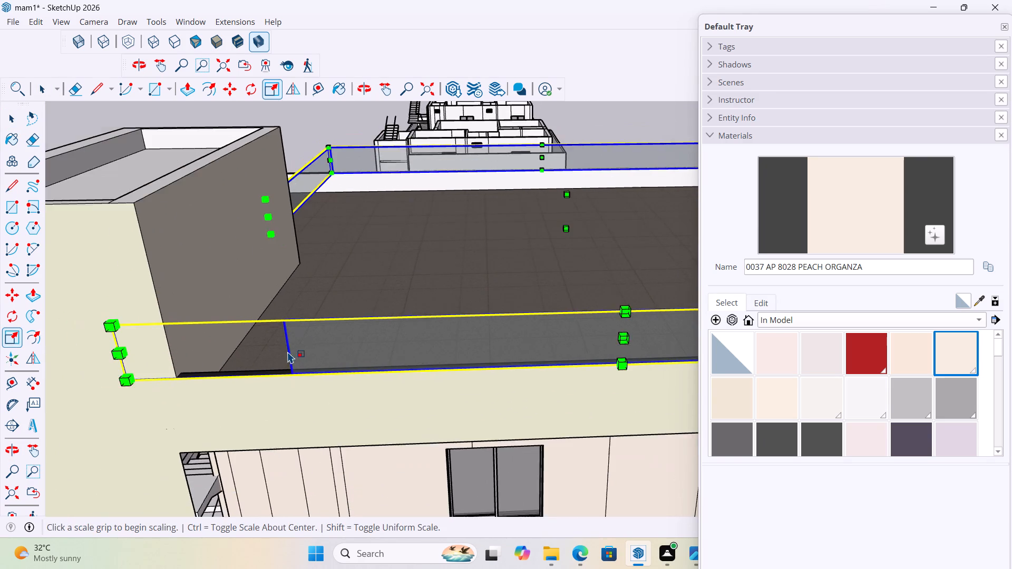
middle_click_drag(297, 346, 414, 315)
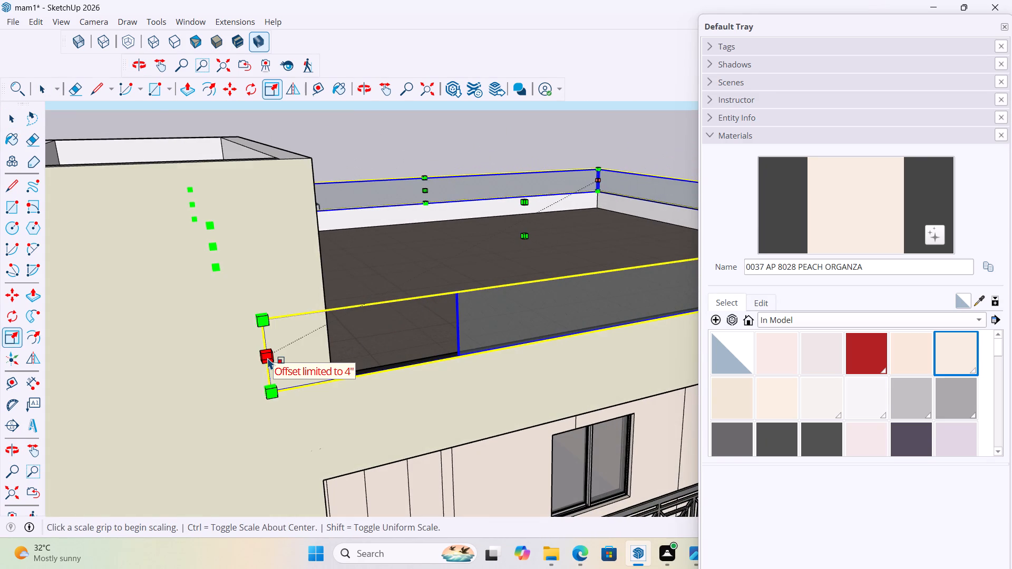
scroll(249, 357, "down", 4)
left_click(263, 357)
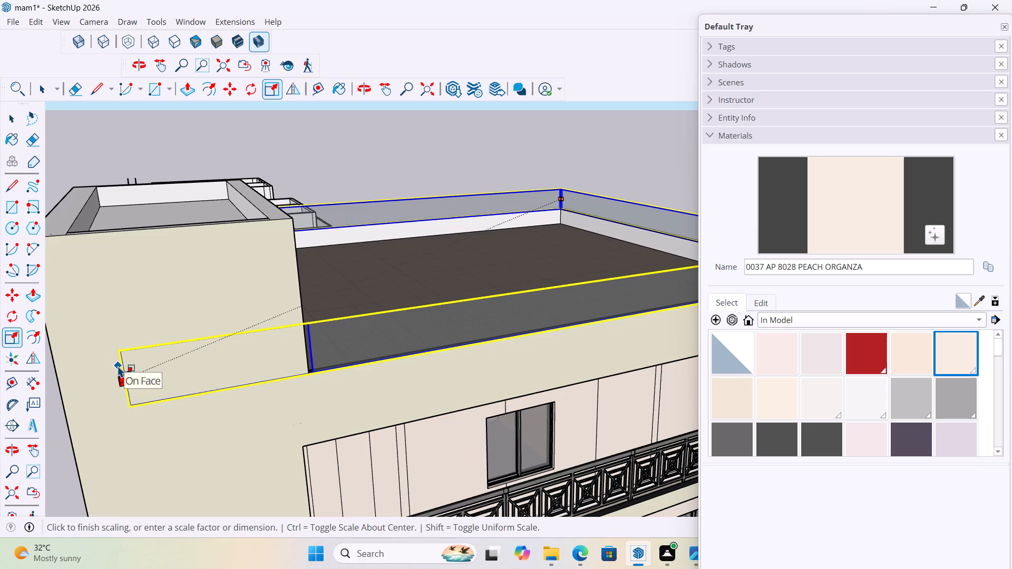
left_click(117, 366)
scroll(284, 347, "up", 4)
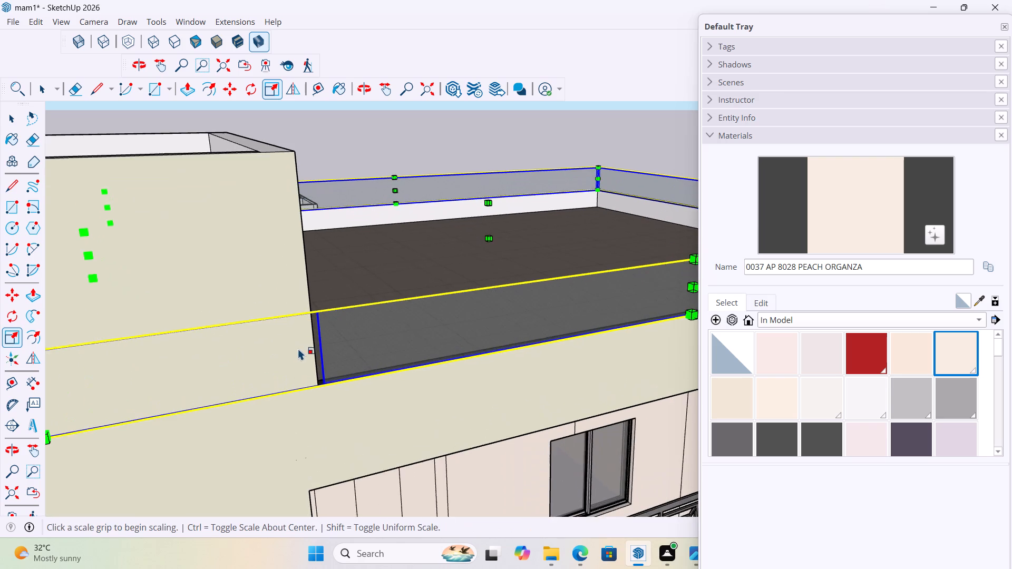
scroll(285, 357, "down", 4)
middle_click_drag(381, 355, 316, 362)
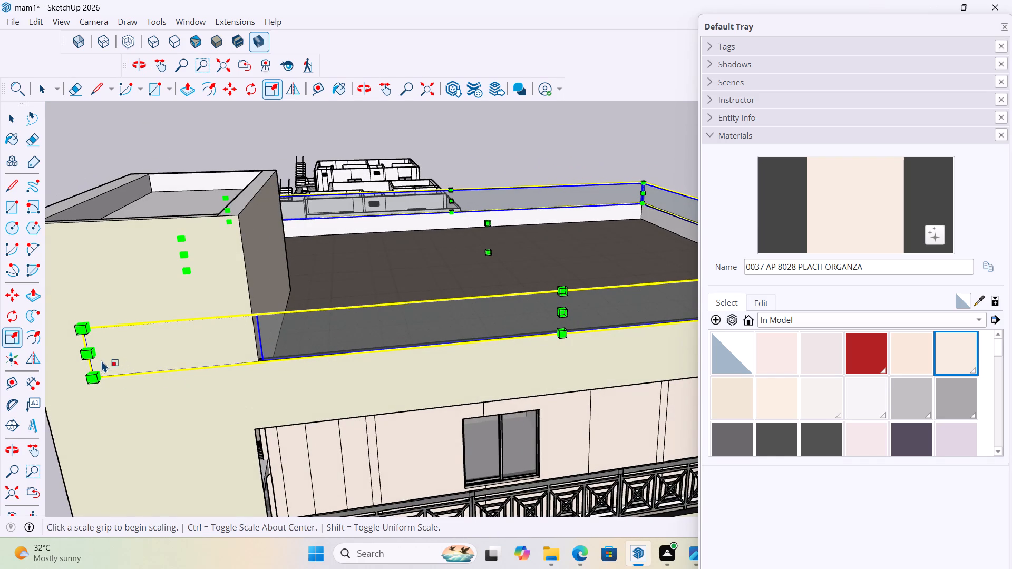
Scale the glass railing slightly about its center from the corner grip beside the stair room.
left_click(89, 351)
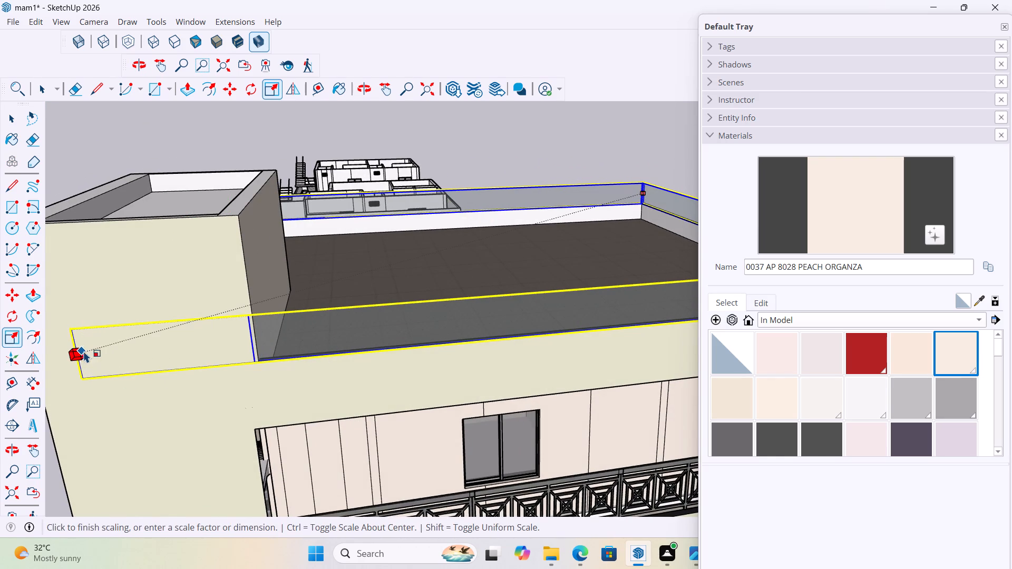
scroll(79, 350, "up", 6)
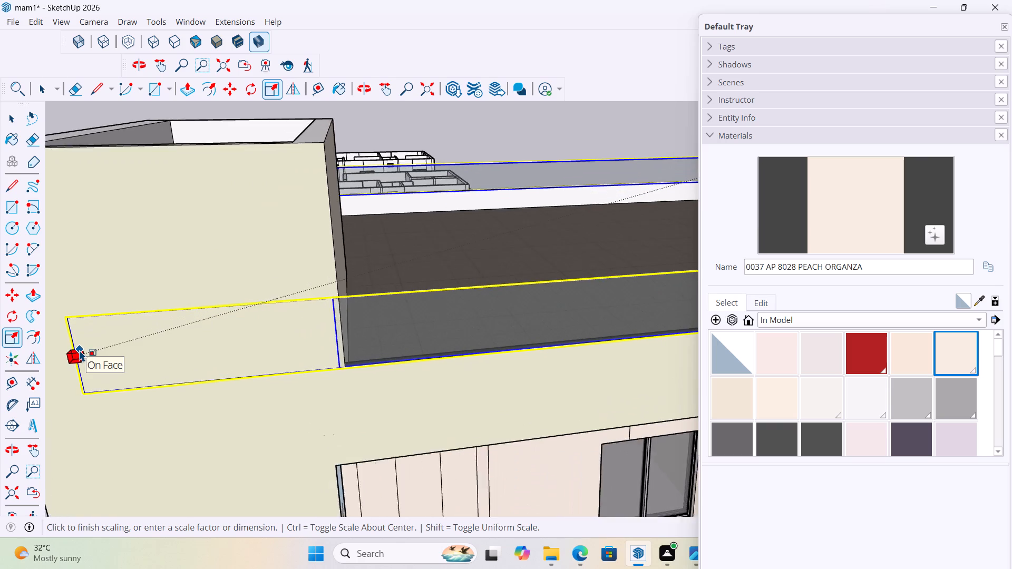
scroll(93, 346, "up", 3)
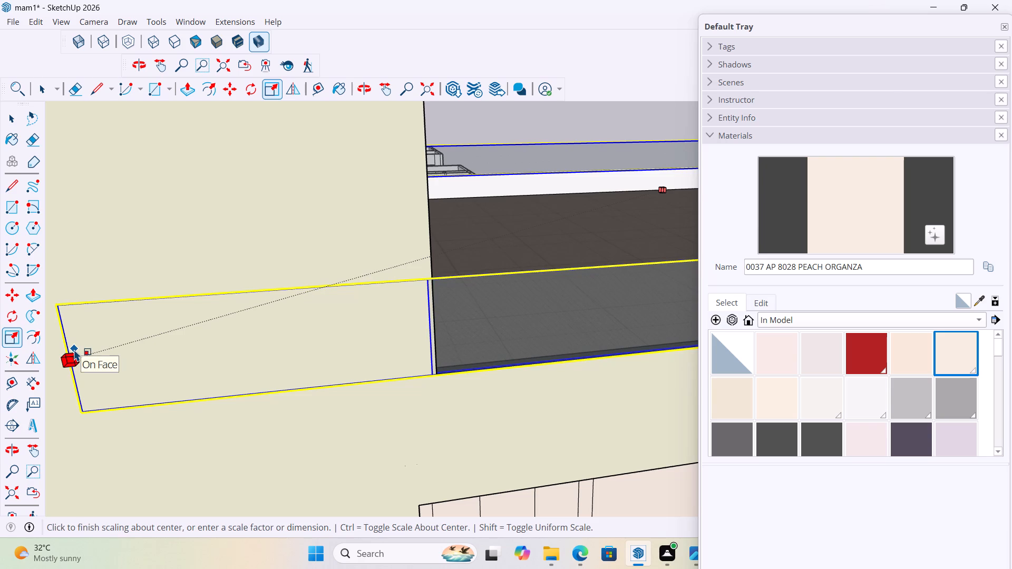
left_click(80, 350)
scroll(83, 360, "down", 11)
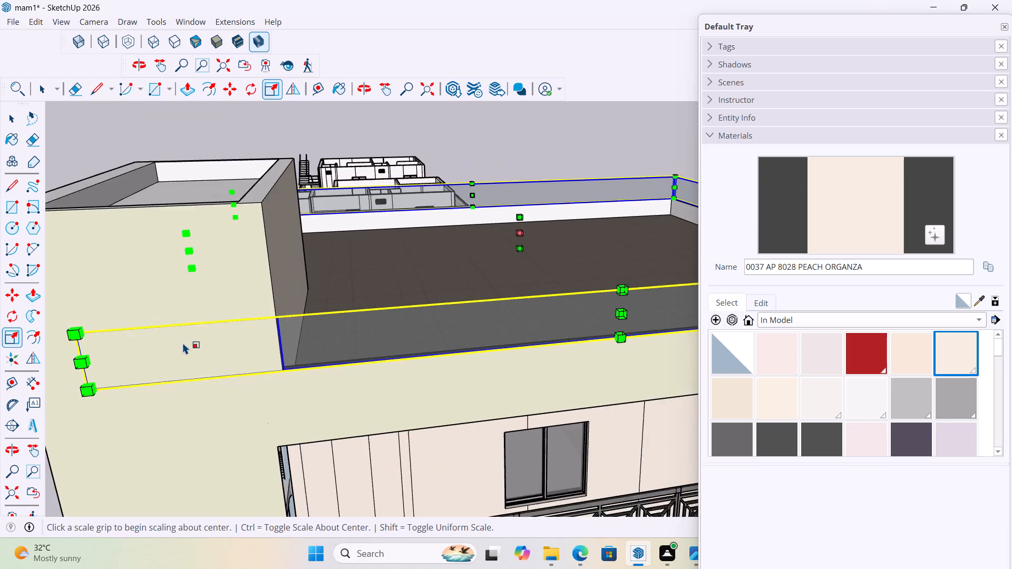
scroll(182, 342, "down", 13)
key("space")
left_click(534, 256)
Scale the glass railing slightly longer from its stair room side so its open end tucks into the stair room wall.
scroll(415, 346, "up", 2)
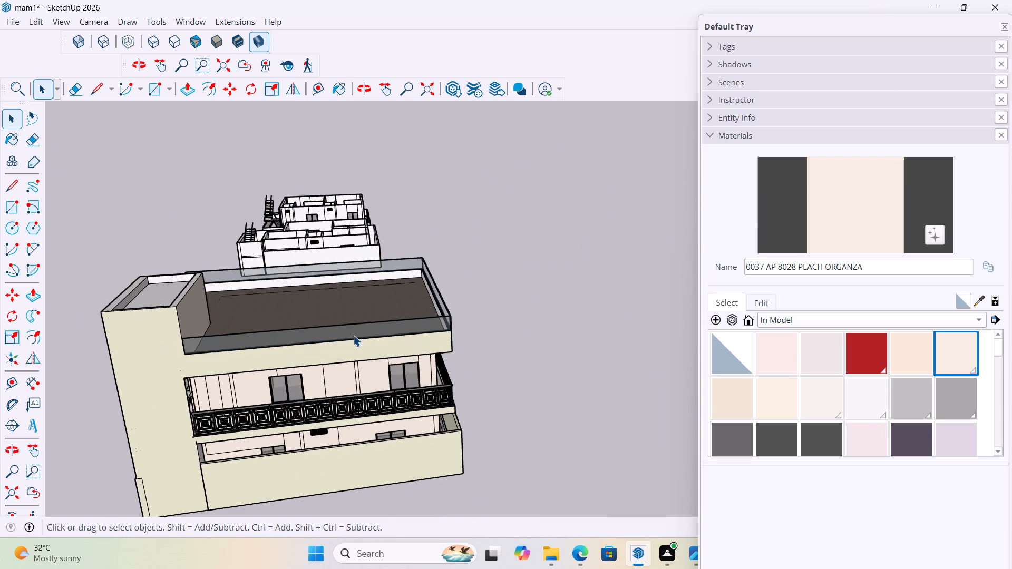
scroll(353, 335, "up", 20)
scroll(353, 335, "up", 1)
middle_click_drag(149, 349, 190, 360)
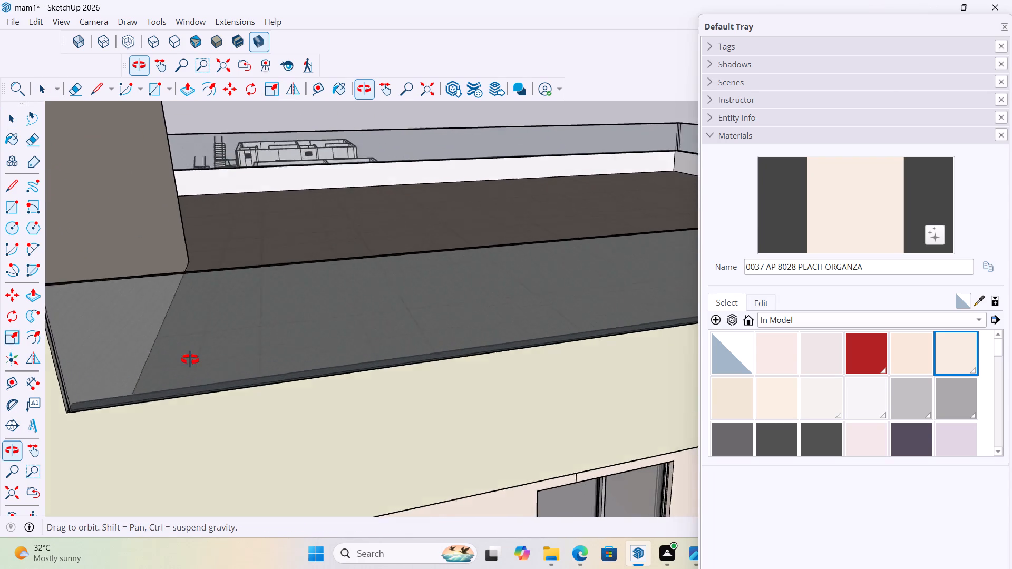
middle_click_drag(190, 360, 186, 396)
scroll(186, 396, "down", 5)
scroll(111, 404, "up", 8)
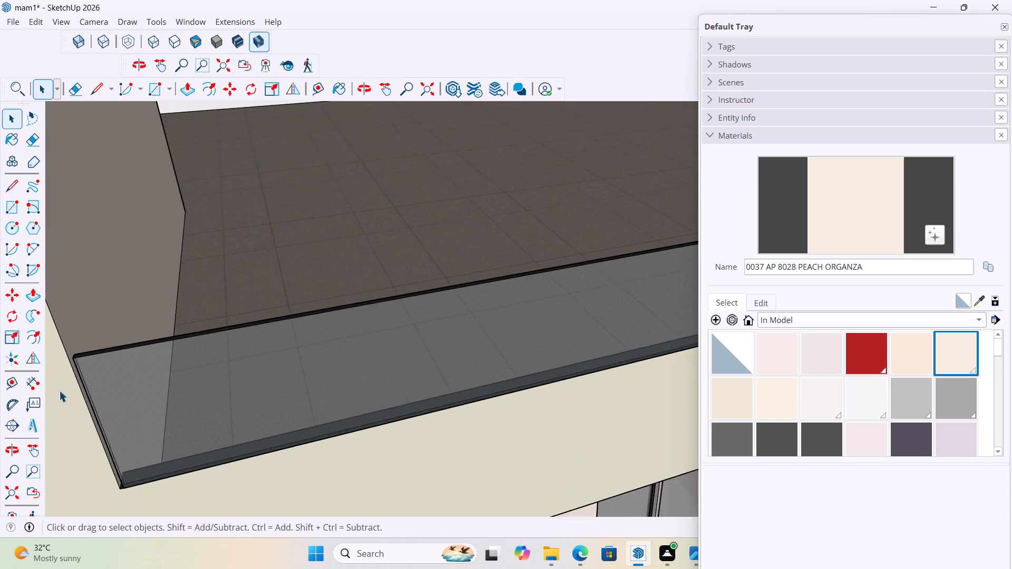
scroll(59, 390, "up", 9)
middle_click_drag(165, 341, 217, 327)
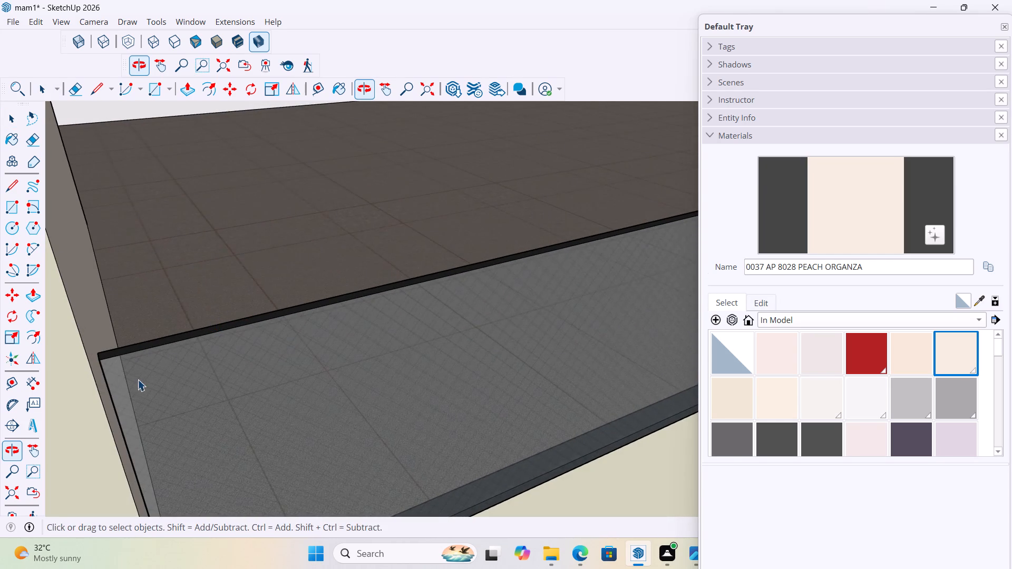
left_click(109, 384)
key("s")
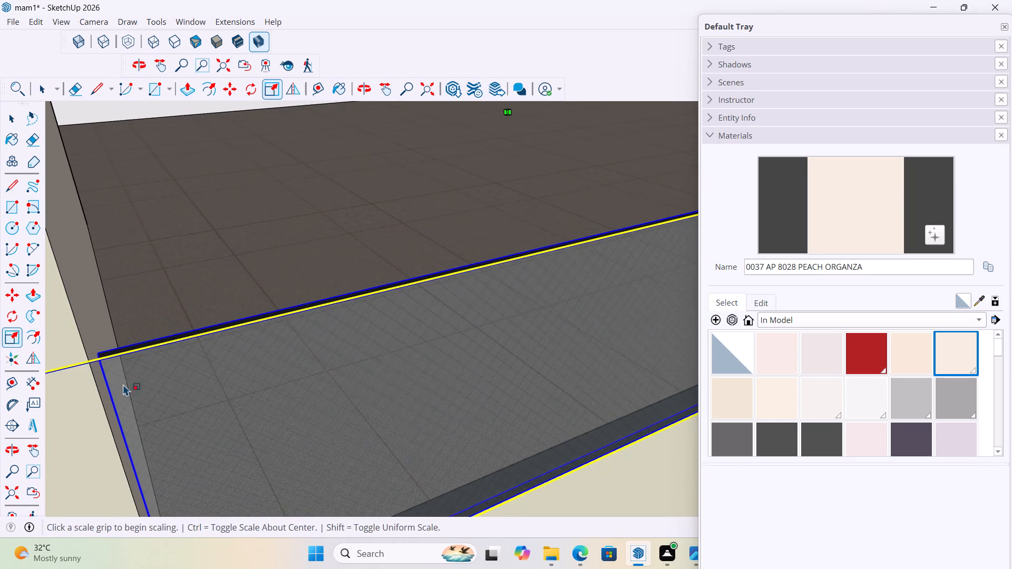
scroll(159, 335, "down", 20)
scroll(159, 335, "down", 11)
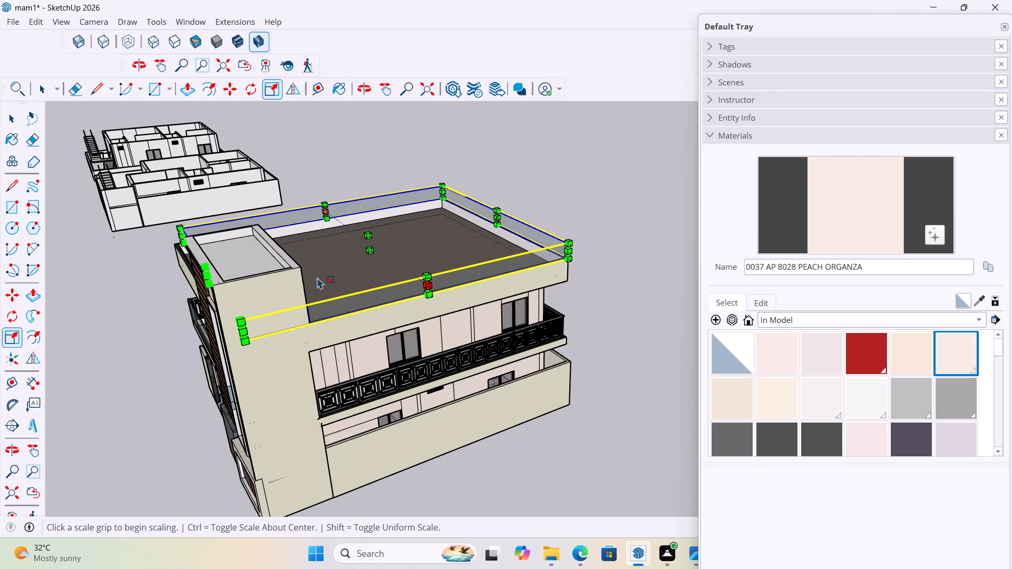
scroll(197, 278, "up", 4)
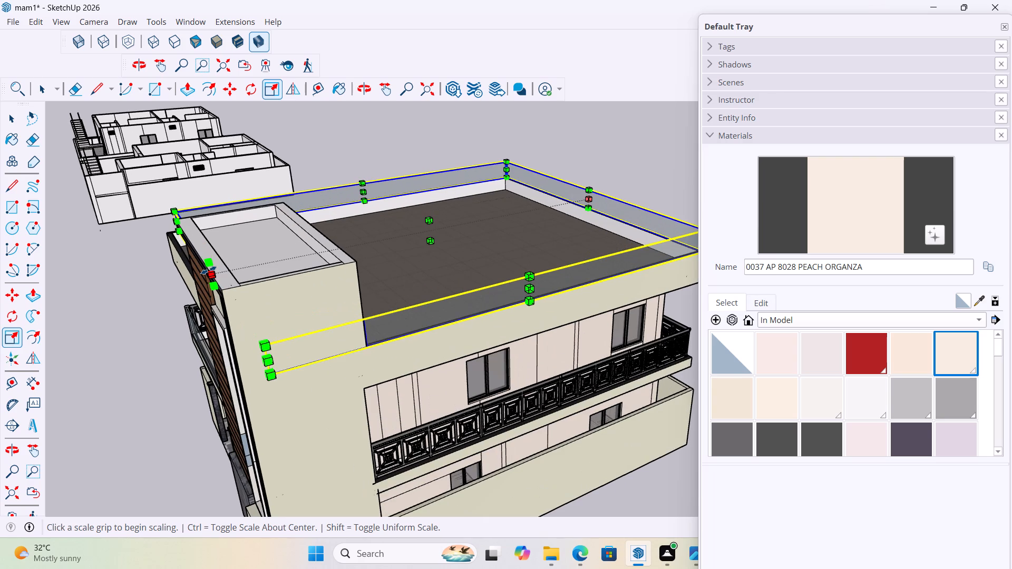
left_click(209, 272)
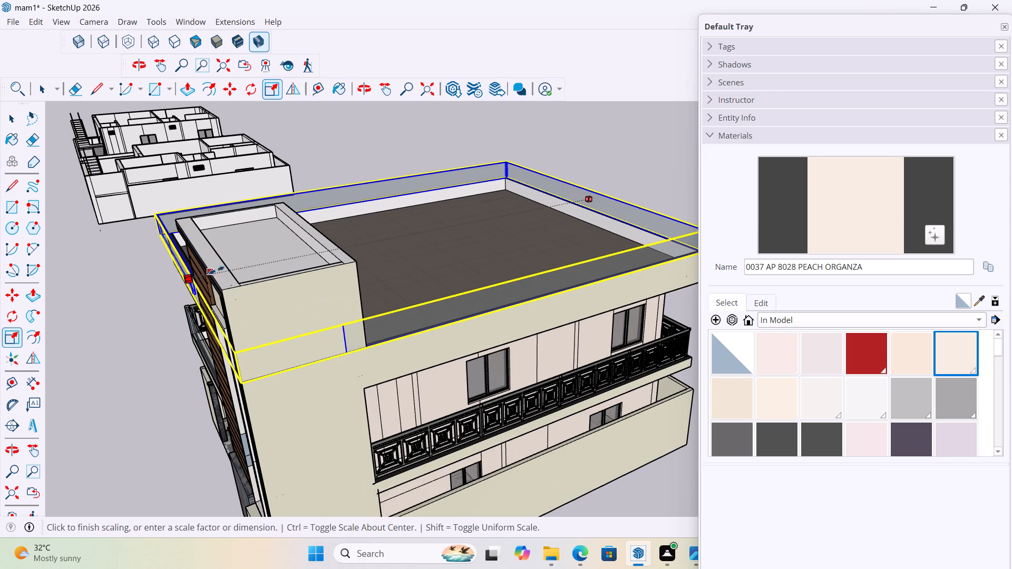
left_click(222, 267)
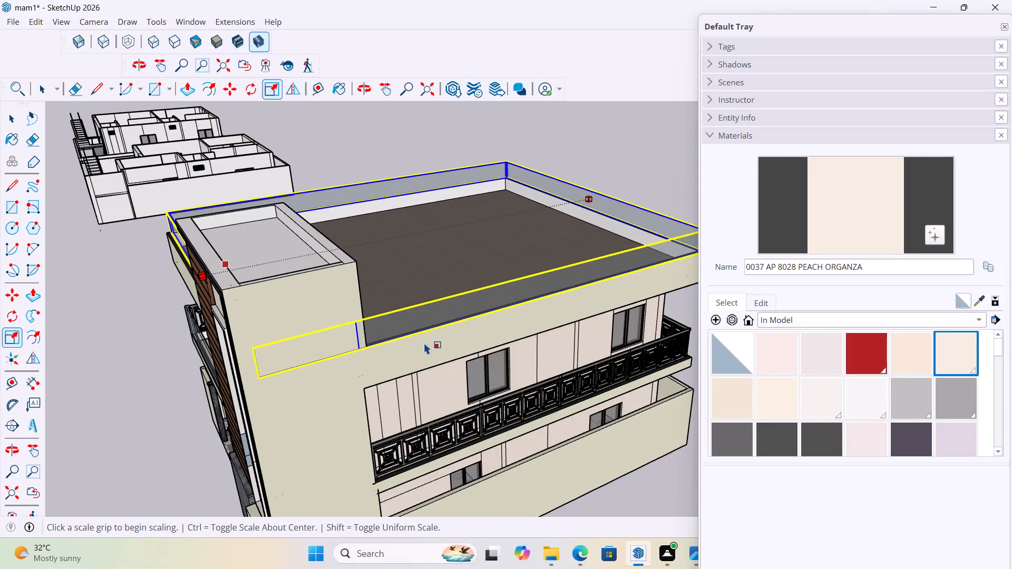
Scale the glass railing slightly smaller about its center, aligning it with the parapet edges and stair room wall.
scroll(403, 331, "up", 5)
middle_click_drag(367, 307, 254, 312)
scroll(254, 312, "down", 4)
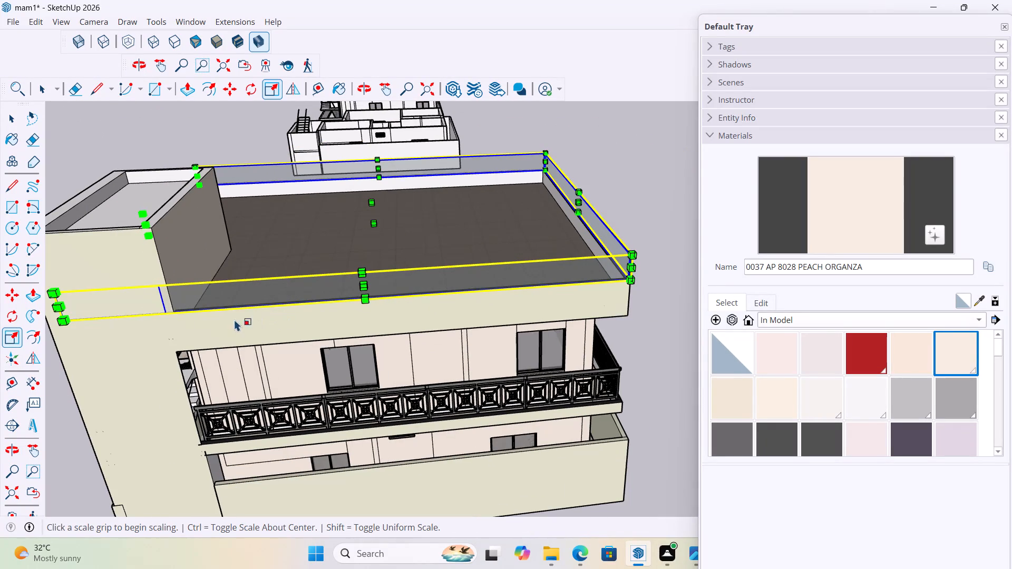
left_click(60, 307)
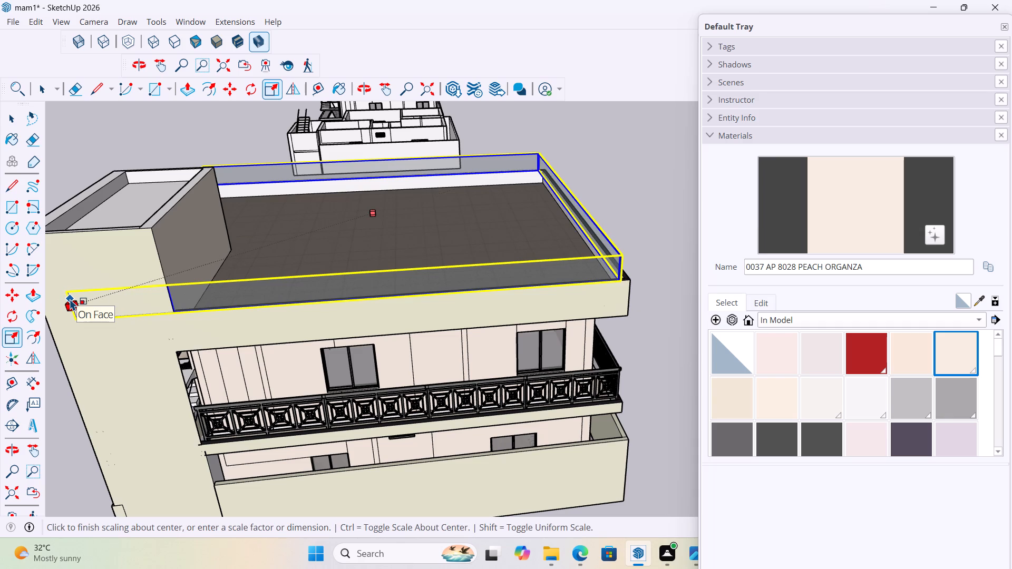
left_click(70, 299, "ctrl")
key("space")
left_click(632, 190)
Examine the glass railing's fit at the roof corners and around the outside of the house.
scroll(644, 261, "up", 6)
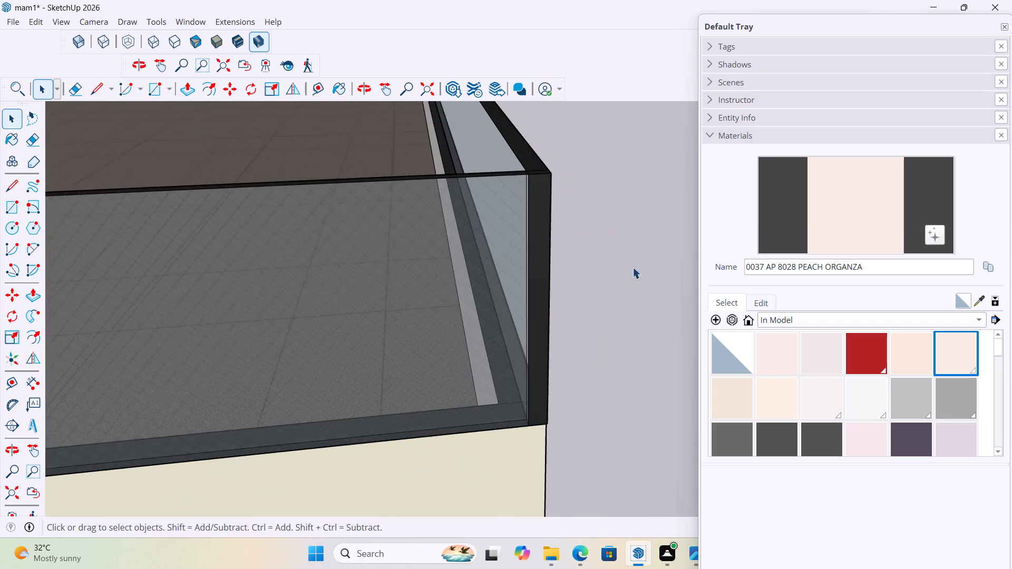
middle_click_drag(608, 259, 563, 277)
scroll(597, 299, "down", 8)
scroll(503, 392, "up", 3)
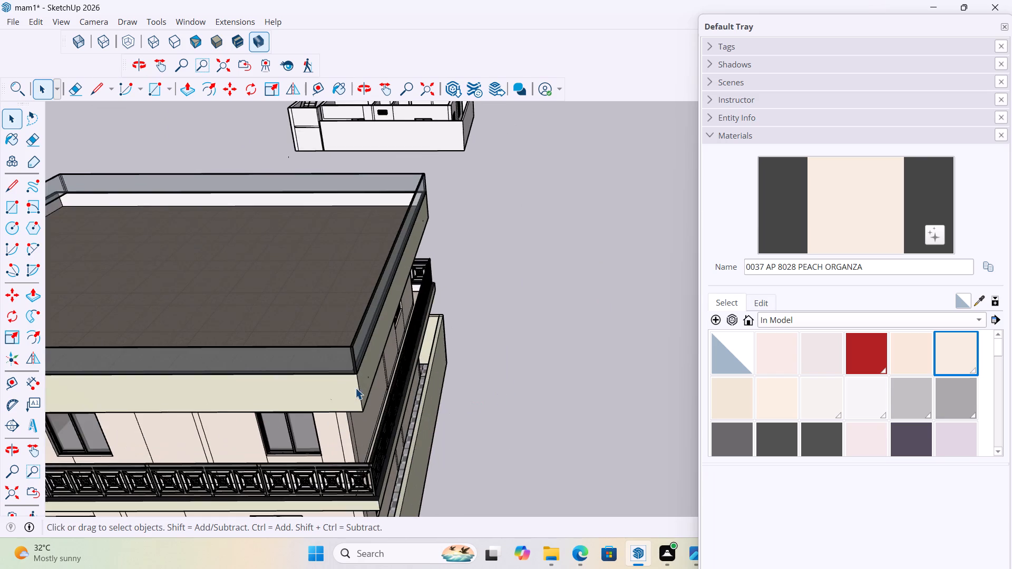
scroll(353, 381, "up", 12)
middle_click_drag(358, 353, 435, 351)
scroll(453, 362, "down", 3)
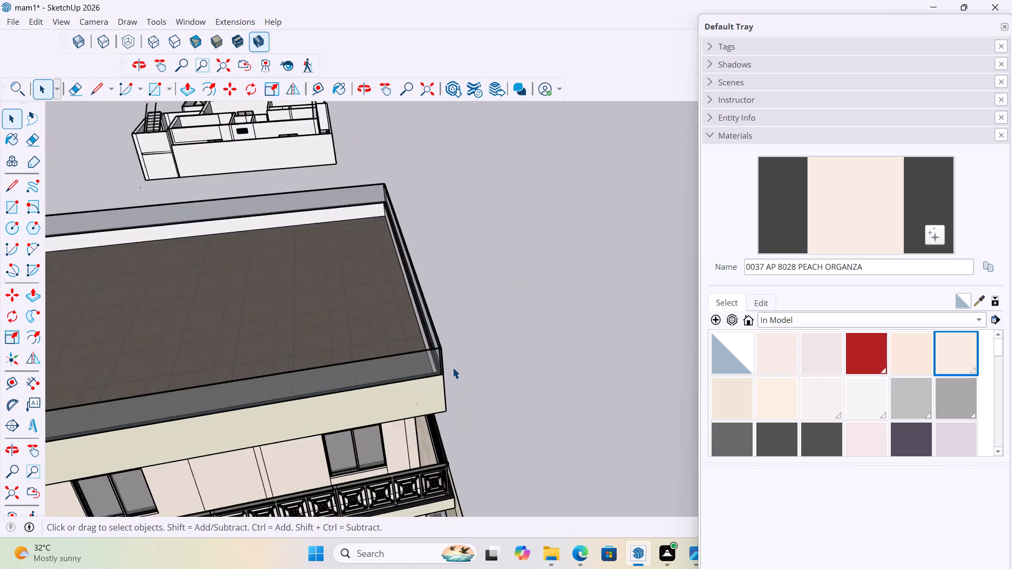
scroll(452, 367, "down", 13)
middle_click_drag(443, 371, 598, 330)
scroll(479, 351, "down", 1)
scroll(513, 376, "up", 7)
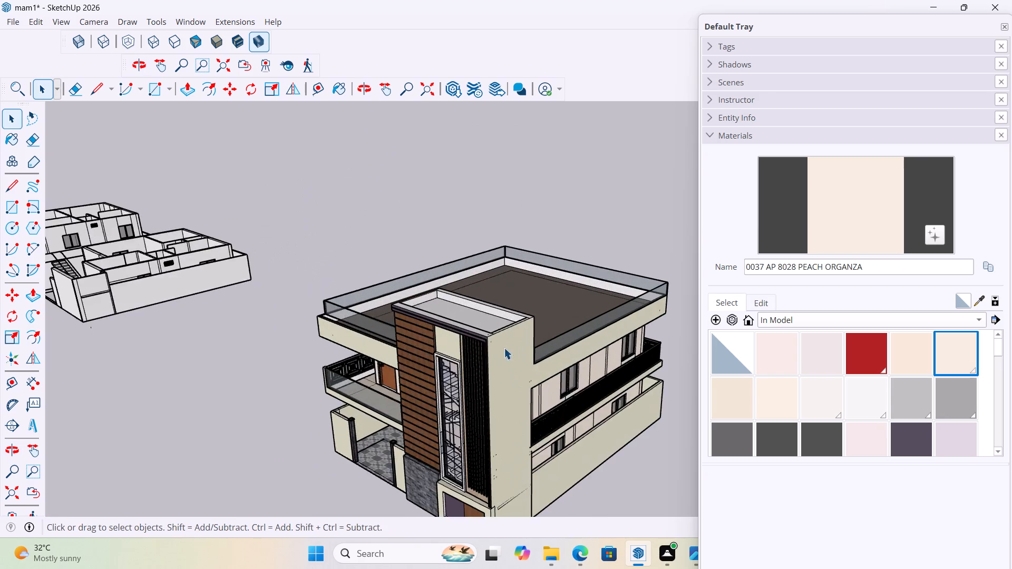
middle_click_drag(502, 329, 187, 345)
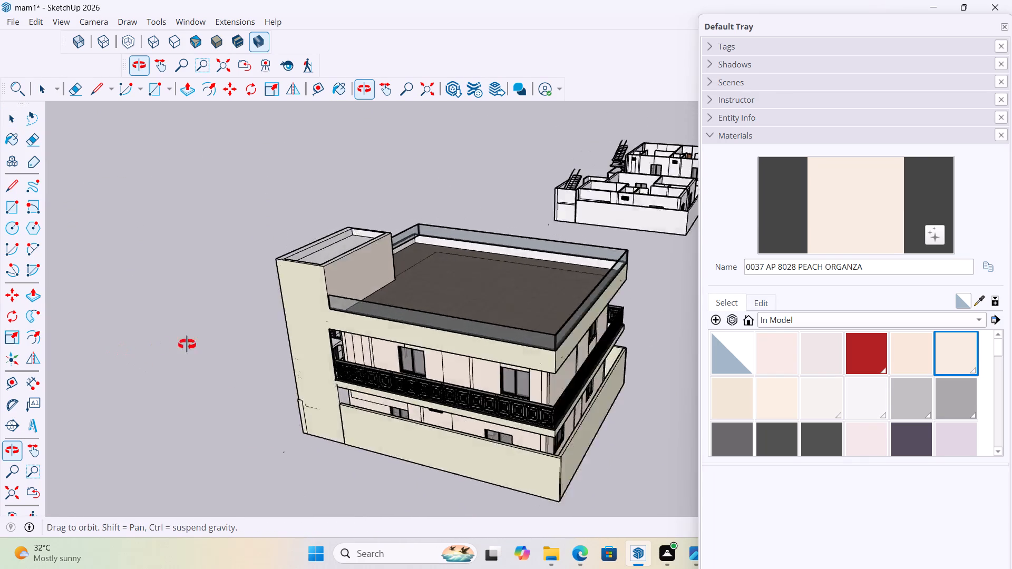
middle_click_drag(187, 345, 682, 329)
scroll(682, 329, "up", 1)
scroll(648, 331, "down", 10)
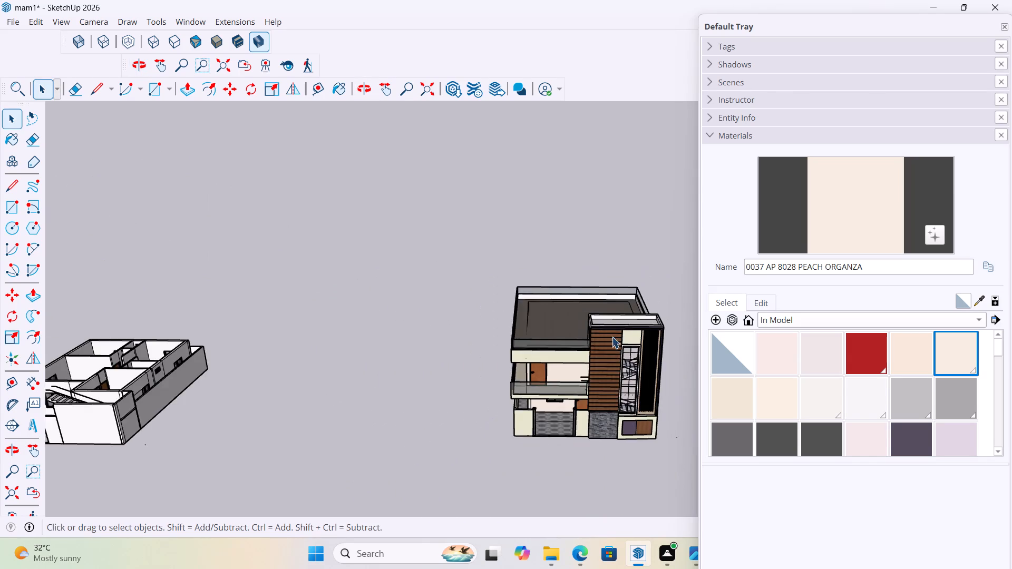
Examine the stair room's door wall and the inner faces of the roof parapet beneath the railing.
middle_click_drag(631, 323, 718, 317)
scroll(632, 317, "up", 20)
scroll(632, 317, "up", 1)
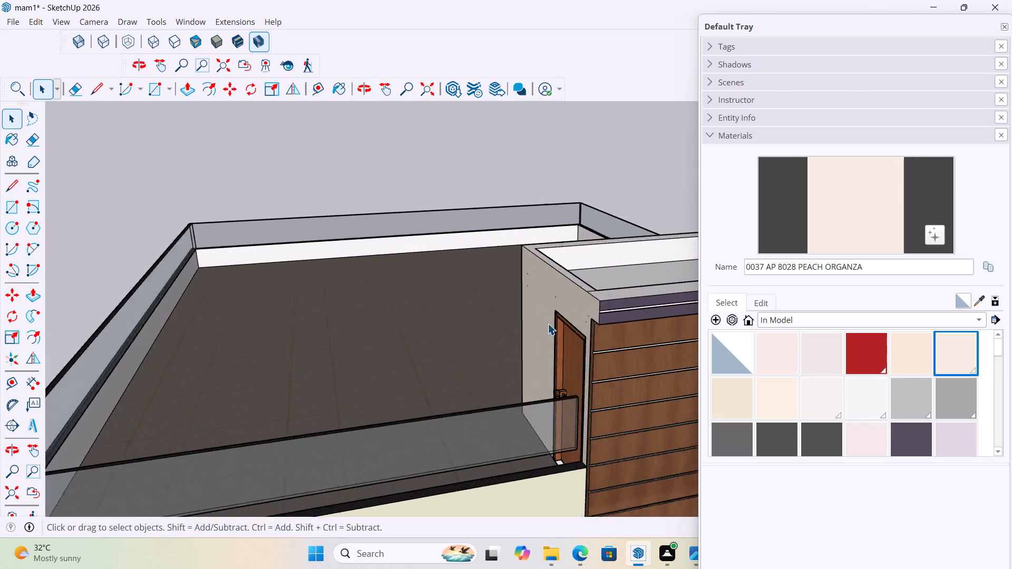
scroll(548, 323, "up", 11)
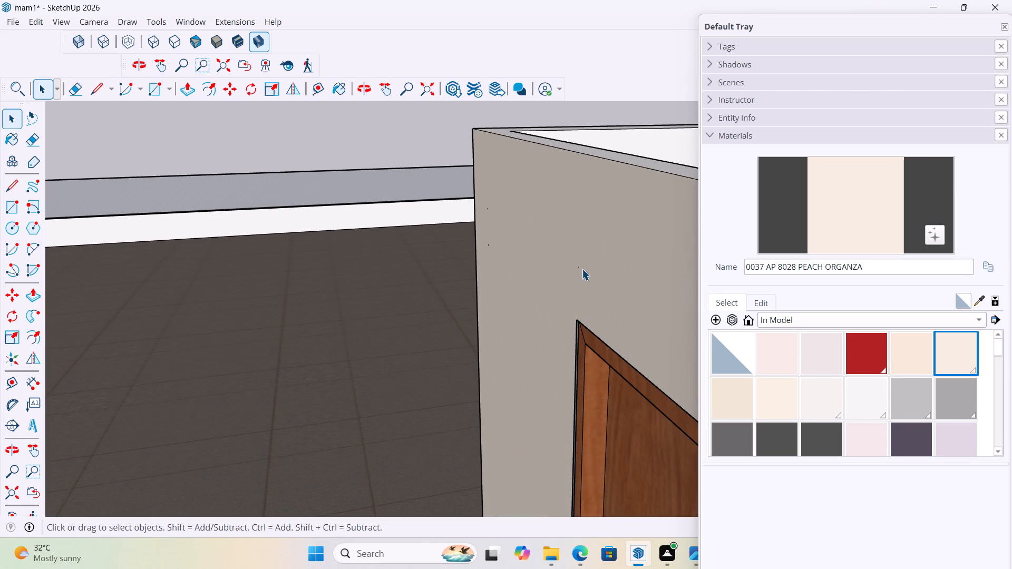
left_click(579, 268)
scroll(475, 275, "down", 5)
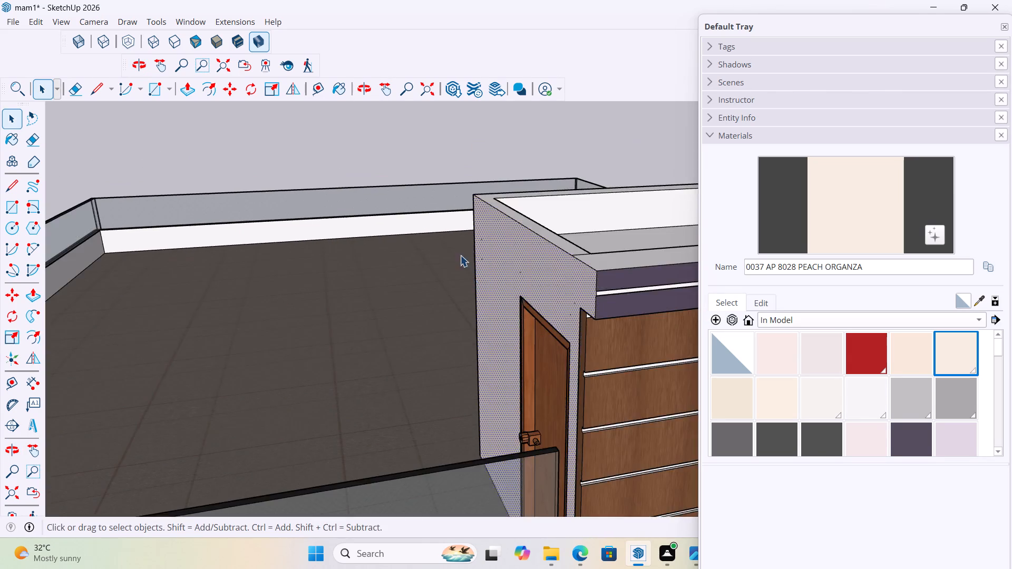
scroll(460, 255, "down", 10)
left_click(626, 159)
scroll(393, 251, "up", 10)
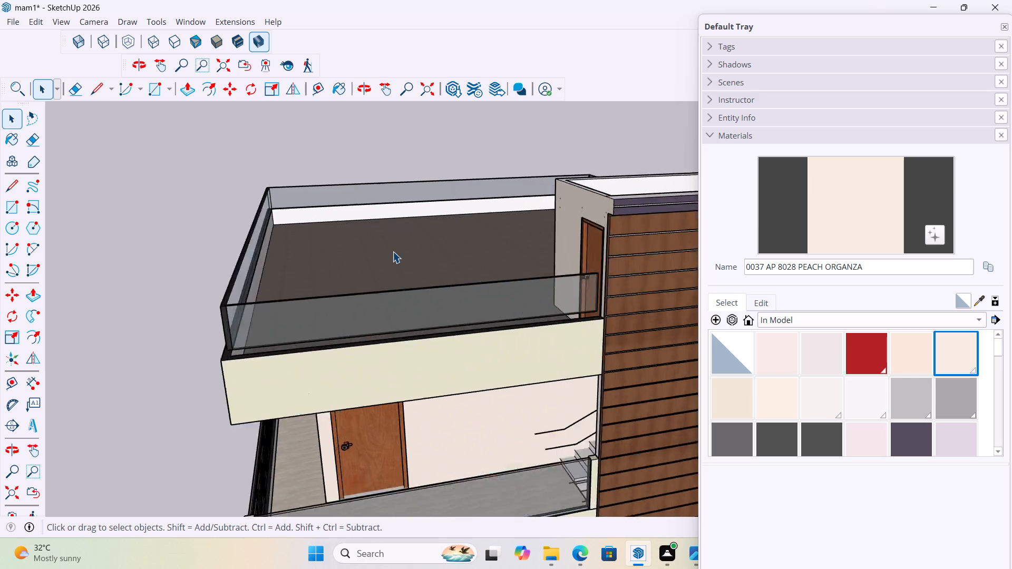
scroll(393, 251, "up", 2)
middle_click_drag(390, 251, 384, 342)
scroll(181, 347, "down", 6)
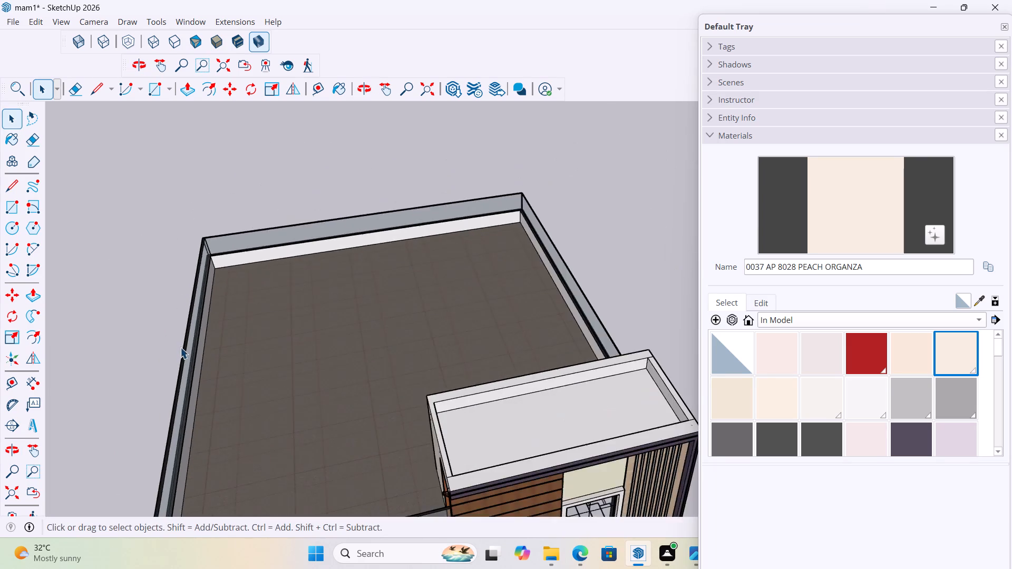
scroll(180, 347, "down", 4)
middle_click_drag(298, 349, 491, 310)
scroll(378, 343, "down", 4)
scroll(453, 390, "up", 7)
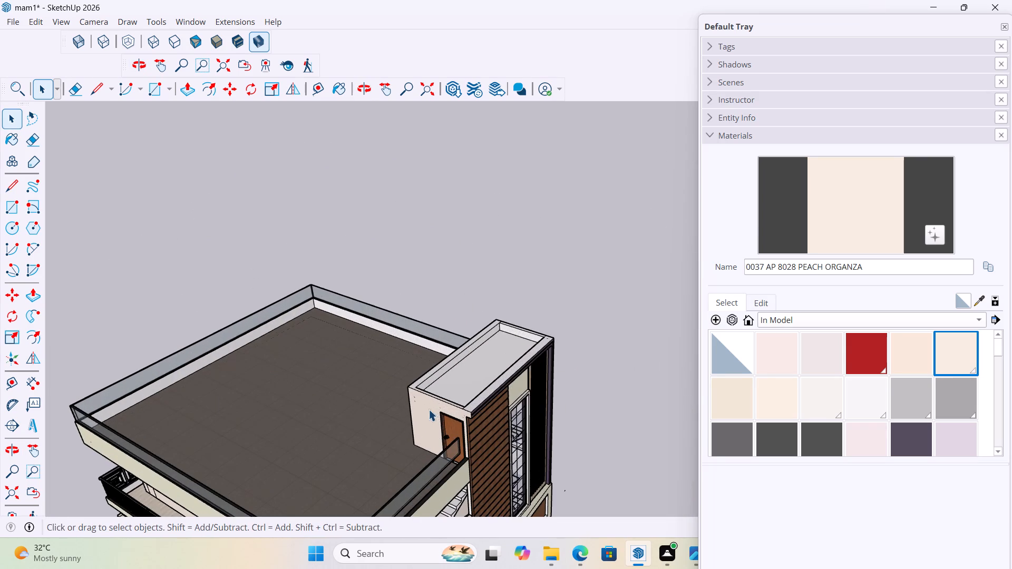
Sample the stair room wall's 0037 AP 8028 PEACH ORGANZA material and paint the roof parapet's two adjoining unpainted inner faces with it.
left_click(980, 298)
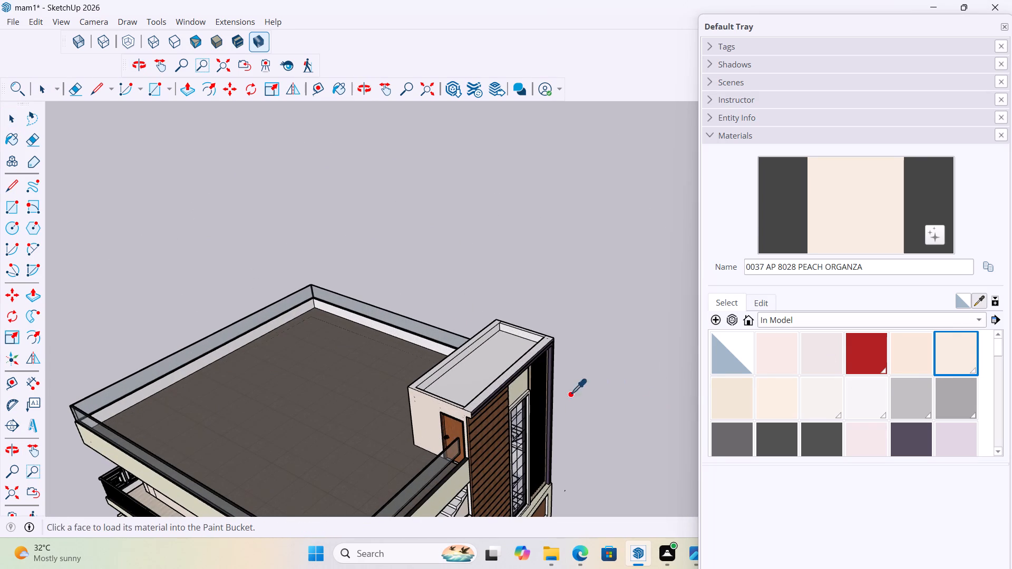
scroll(525, 395, "up", 5)
left_click(383, 425)
scroll(313, 299, "up", 11)
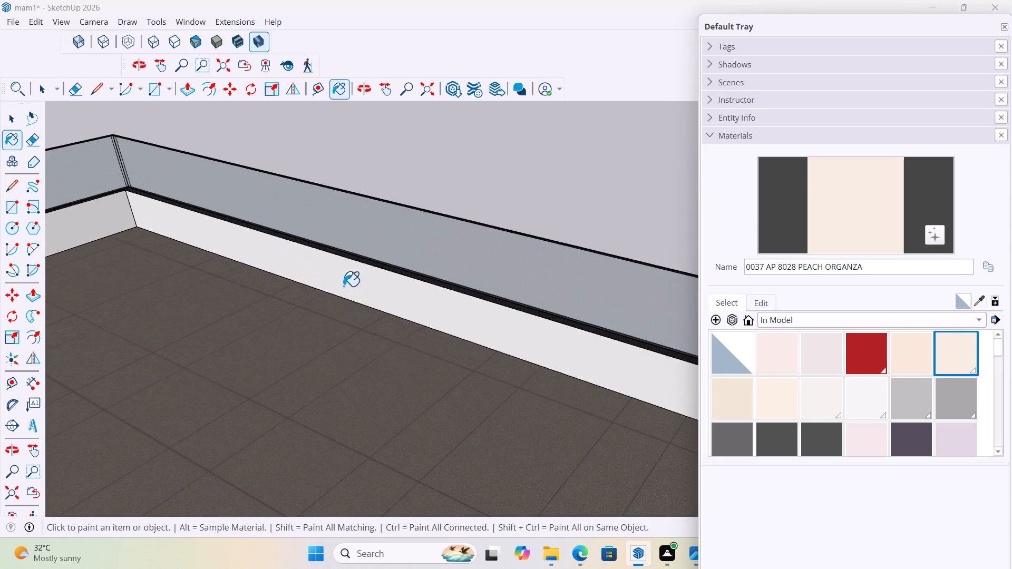
left_click(377, 289)
scroll(414, 305, "down", 4)
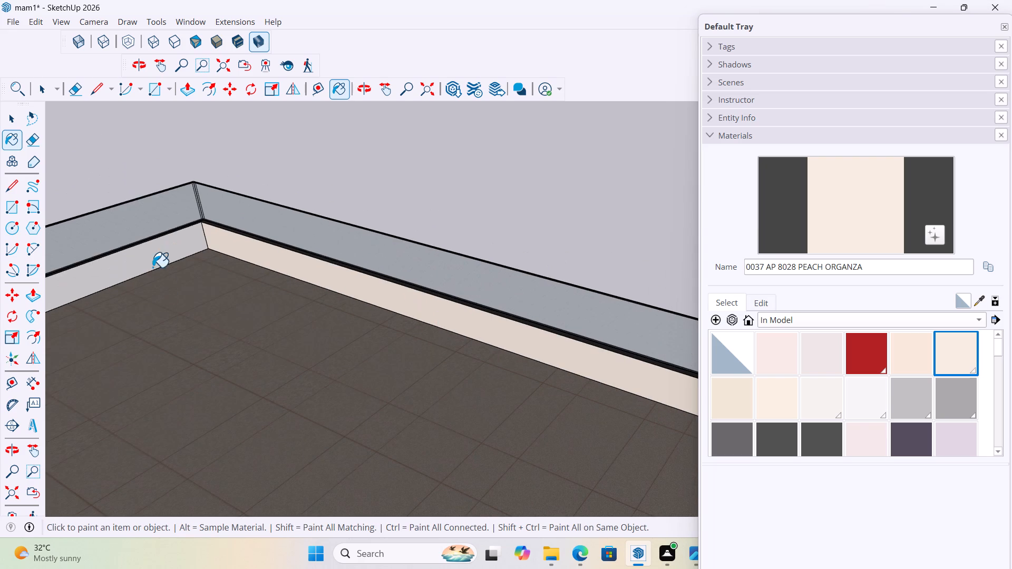
left_click(149, 260)
Paint the parapet's inner face above the ornate-railing balcony with 0037 AP 8028 PEACH ORGANZA.
scroll(233, 268, "down", 5)
middle_click_drag(286, 324, 442, 323)
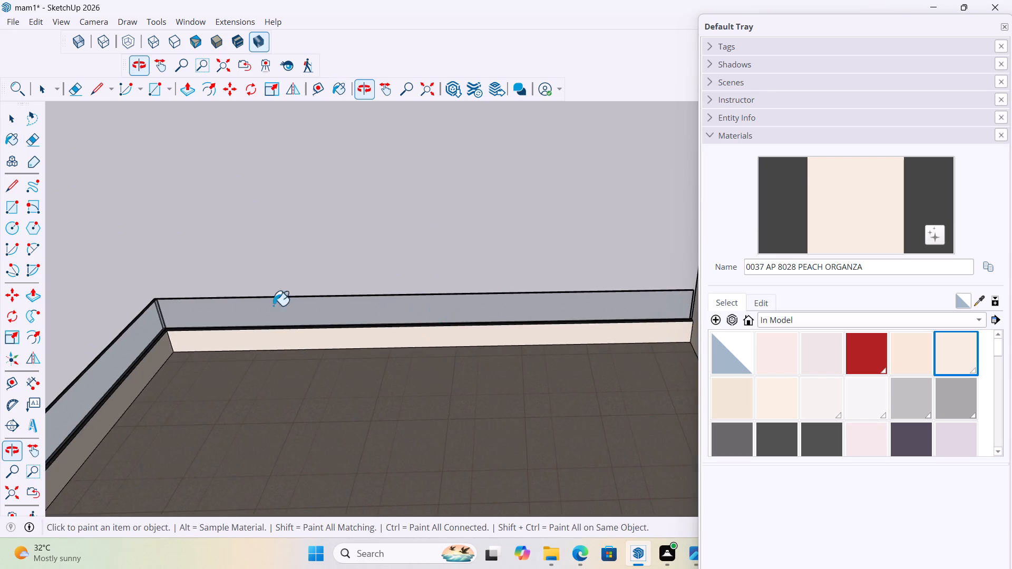
scroll(235, 315, "down", 13)
scroll(271, 362, "up", 3)
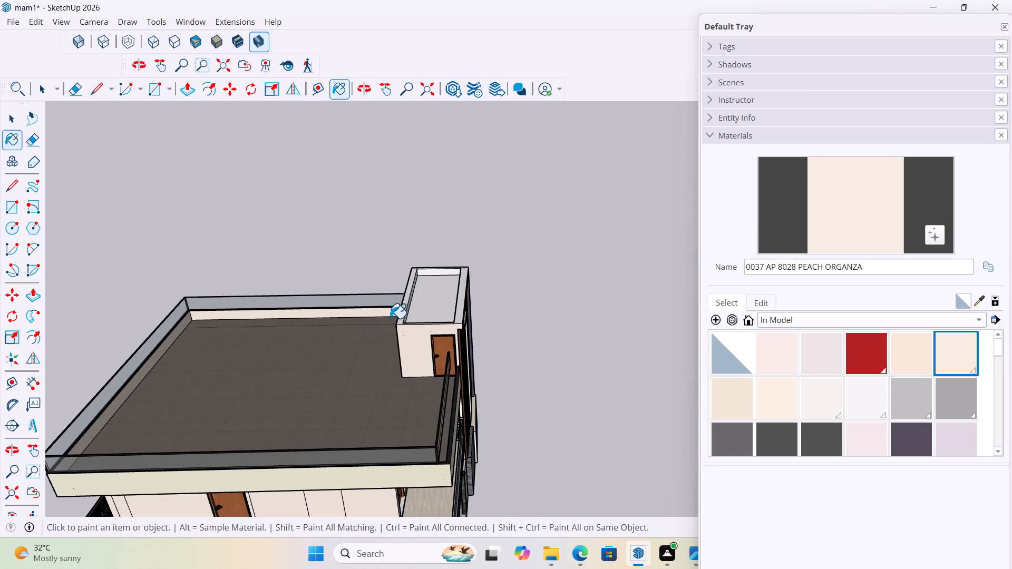
scroll(395, 305, "down", 4)
middle_click_drag(426, 321, 204, 362)
scroll(204, 361, "down", 1)
scroll(268, 270, "up", 6)
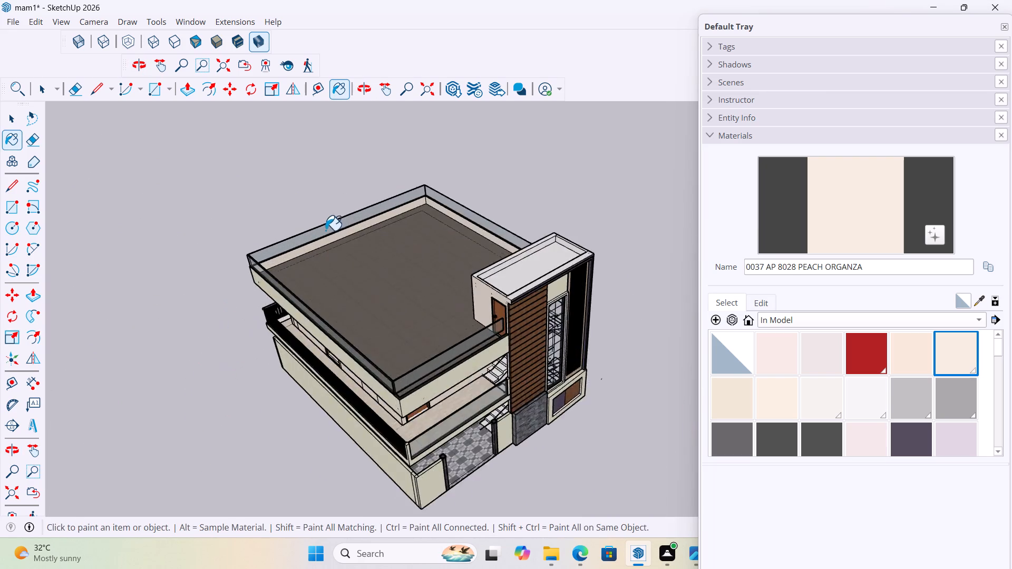
scroll(325, 230, "up", 7)
middle_click_drag(422, 319, 139, 322)
scroll(221, 217, "up", 4)
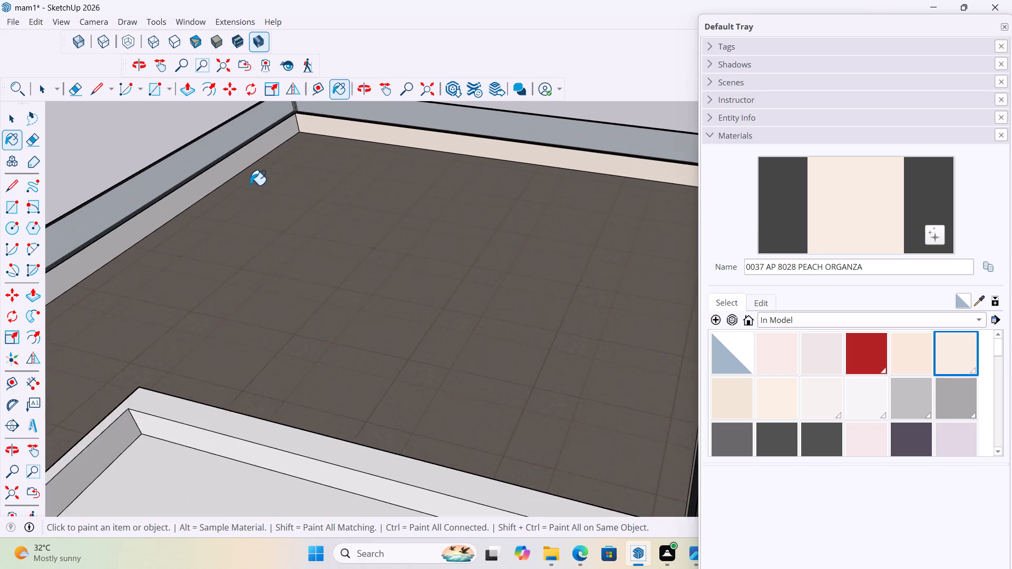
scroll(250, 185, "up", 3)
left_click(233, 156)
scroll(451, 280, "down", 13)
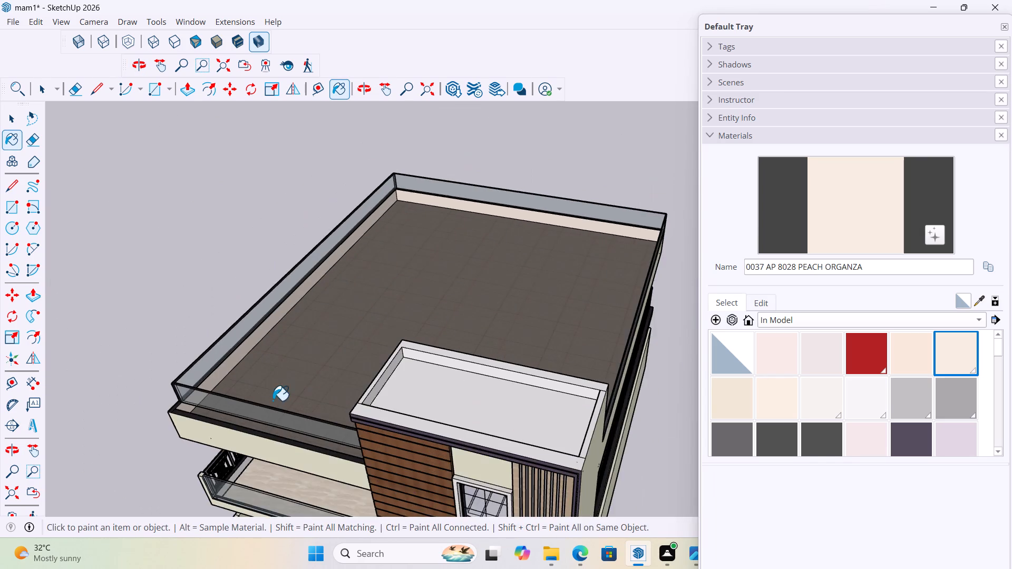
scroll(271, 396, "up", 4)
middle_click_drag(283, 362, 312, 337)
scroll(315, 337, "up", 1)
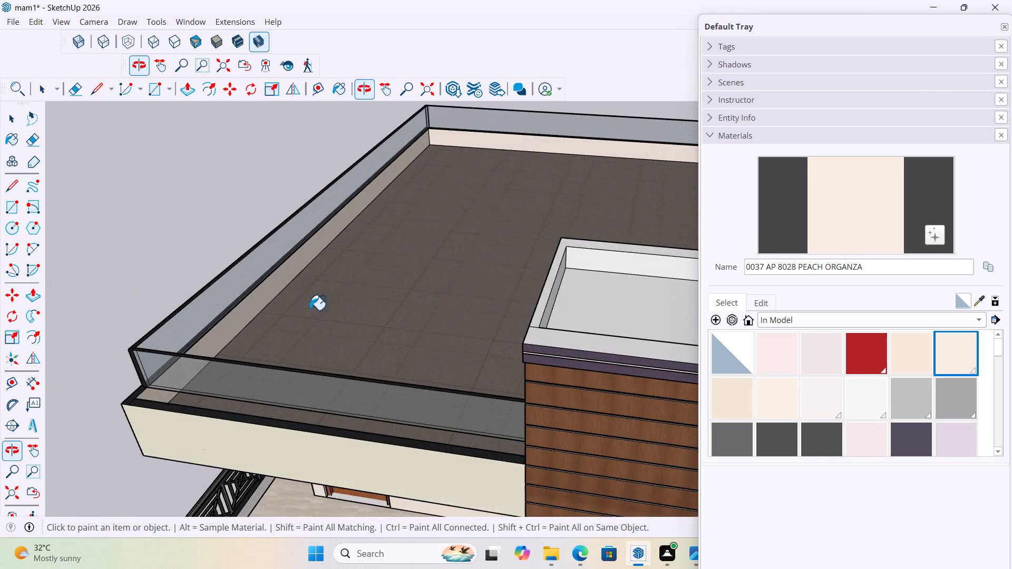
scroll(294, 281, "down", 9)
key("space")
left_click(631, 322)
Move the glass railing from its top corner beside the stair room so it sits on the parapet coping's outer edge.
scroll(628, 257, "up", 3)
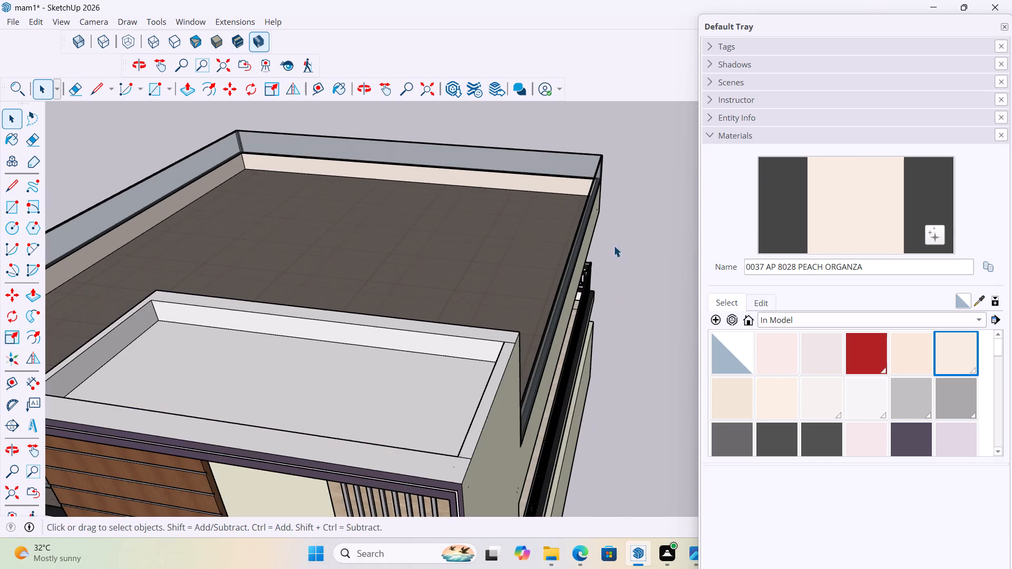
scroll(591, 229, "down", 5)
scroll(328, 315, "up", 2)
middle_click_drag(308, 328, 355, 298)
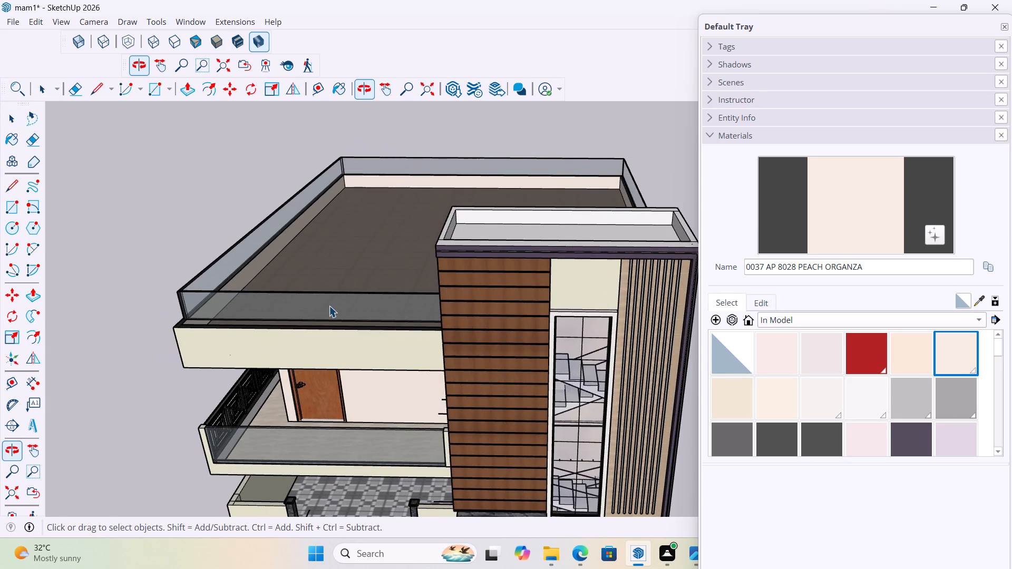
left_click(329, 306)
scroll(382, 334, "up", 10)
key("m")
scroll(476, 309, "up", 2)
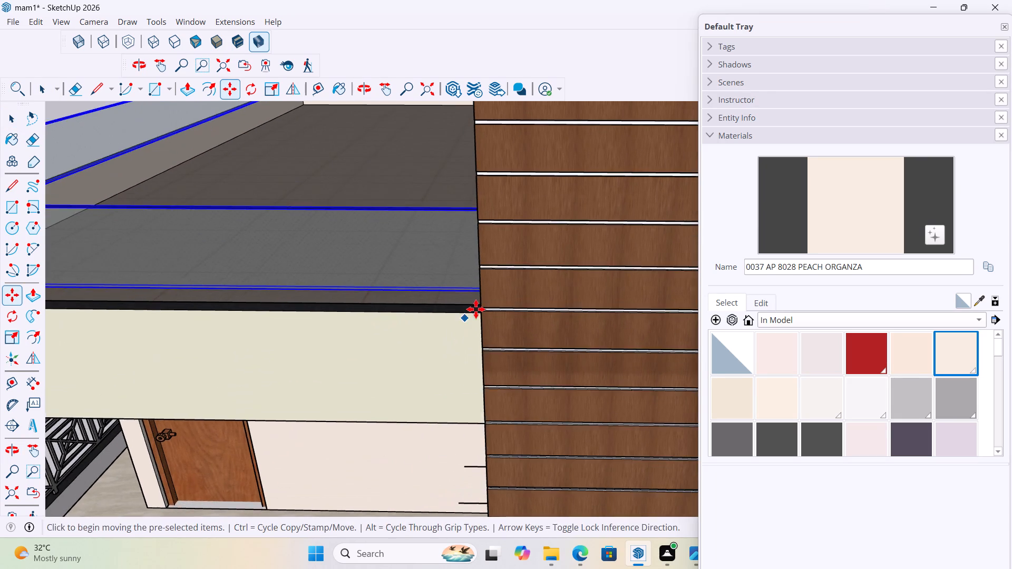
scroll(476, 309, "up", 3)
middle_click_drag(478, 296, 575, 325)
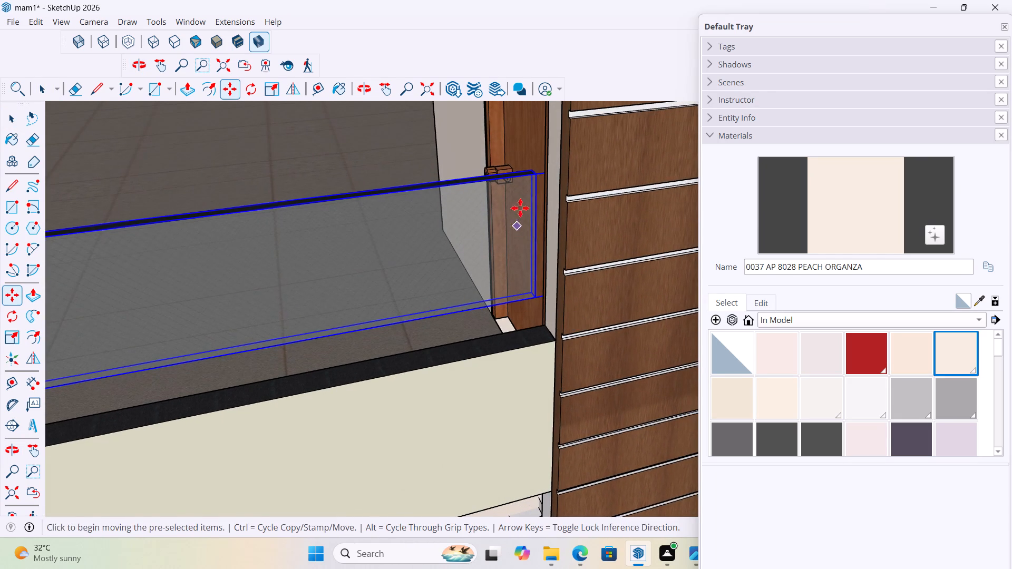
left_click(533, 172)
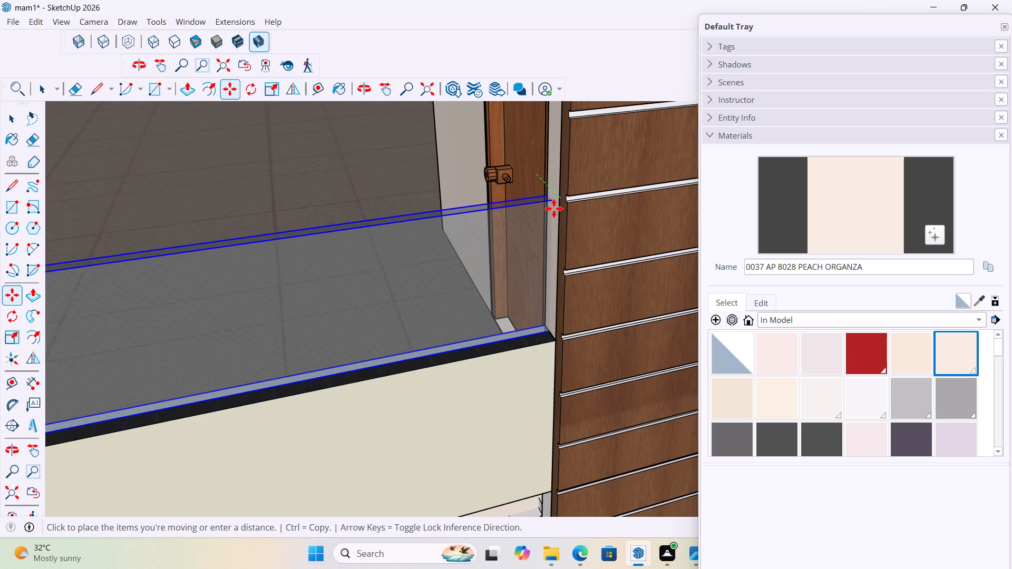
left_click(554, 209)
scroll(551, 249, "down", 14)
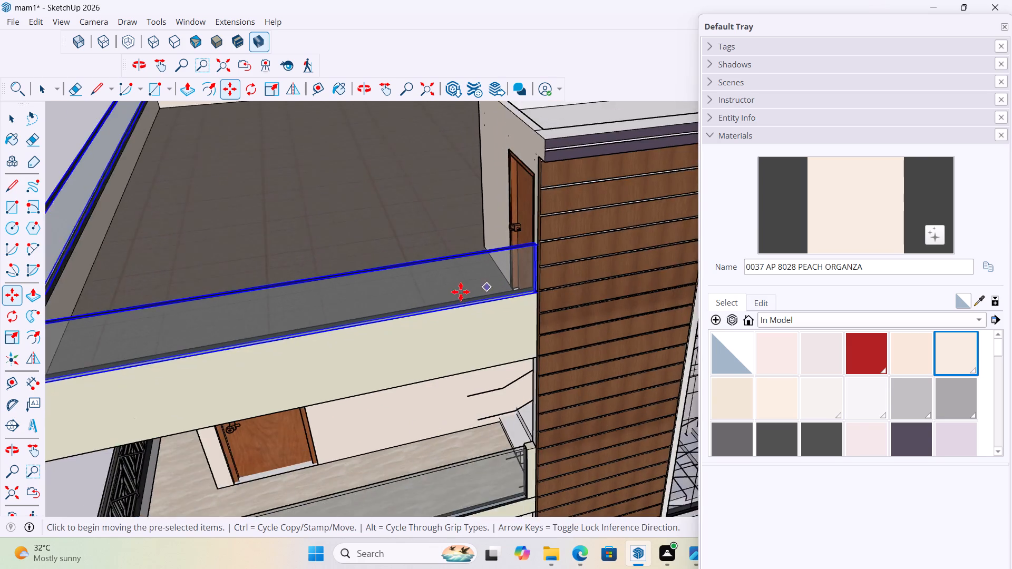
scroll(456, 297, "down", 10)
middle_click_drag(339, 319, 517, 297)
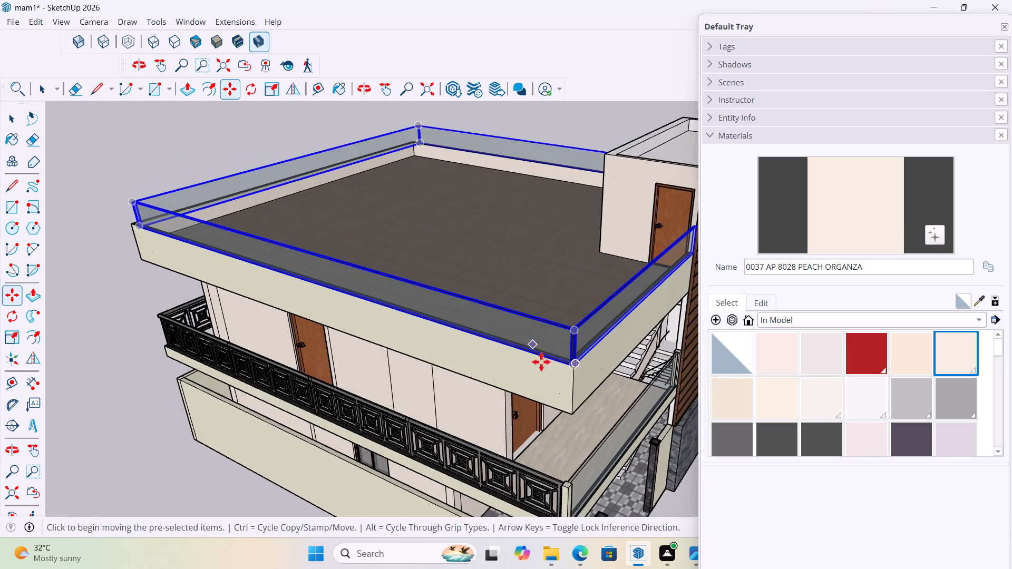
scroll(553, 371, "up", 17)
scroll(587, 339, "down", 11)
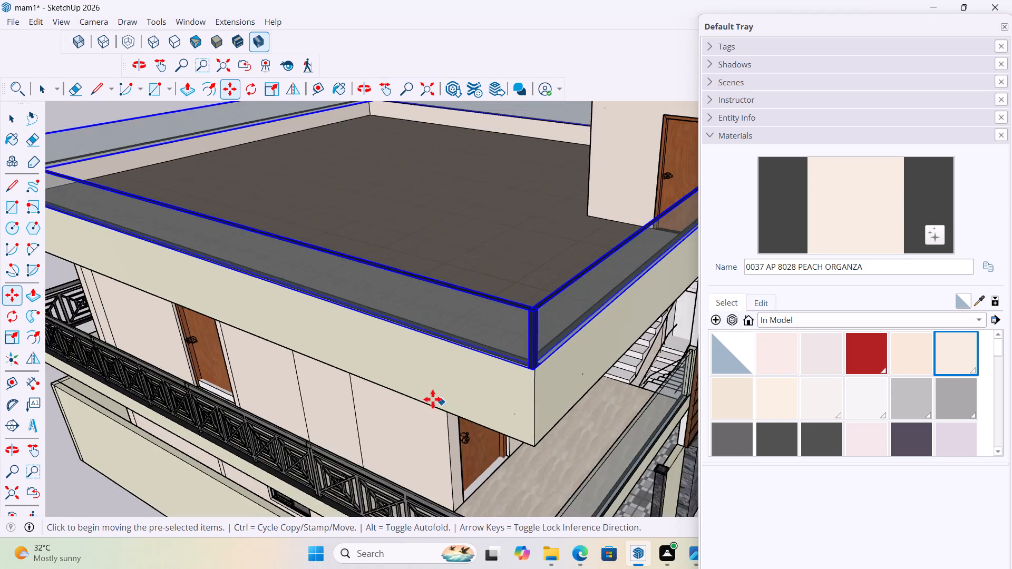
scroll(433, 399, "down", 11)
middle_click_drag(211, 315, 374, 300)
key("space")
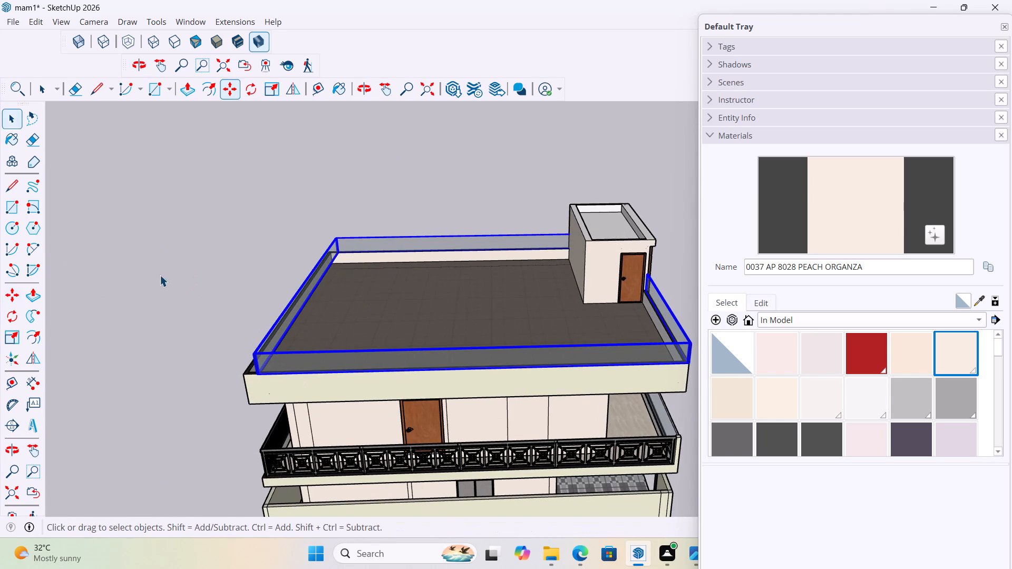
left_click(160, 275)
Scale the glass railing slightly longer on the side opposite the stair room so it reaches the parapet's outer edge.
scroll(396, 361, "up", 3)
left_click(298, 362)
scroll(277, 356, "up", 4)
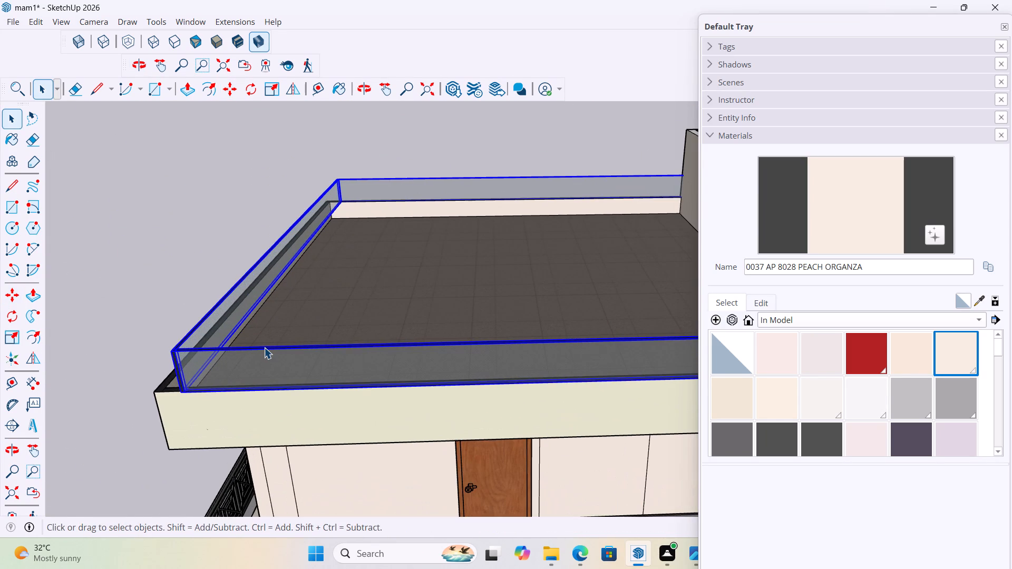
key("s")
scroll(264, 347, "down", 4)
left_click(198, 361)
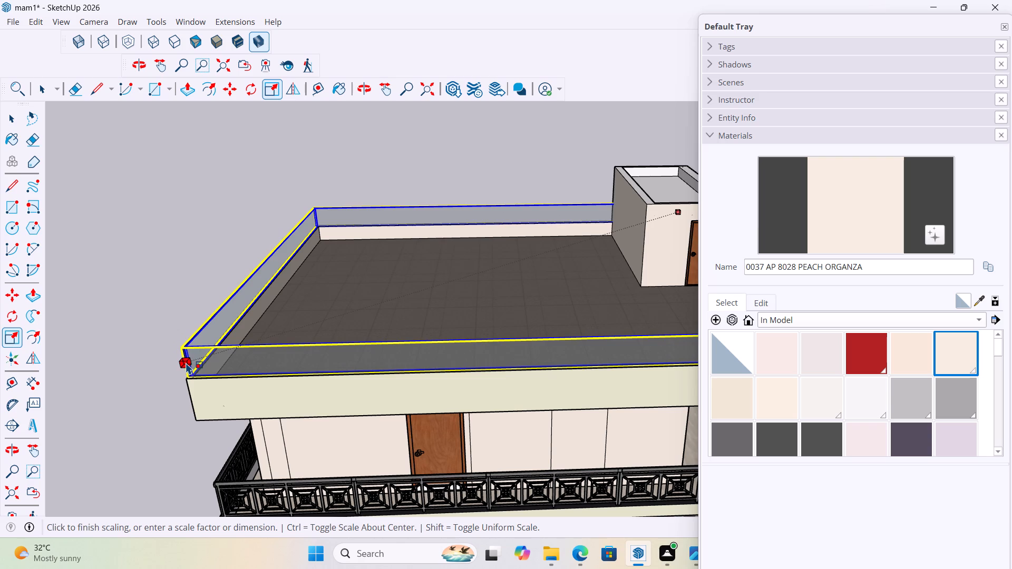
left_click(184, 365)
key("space")
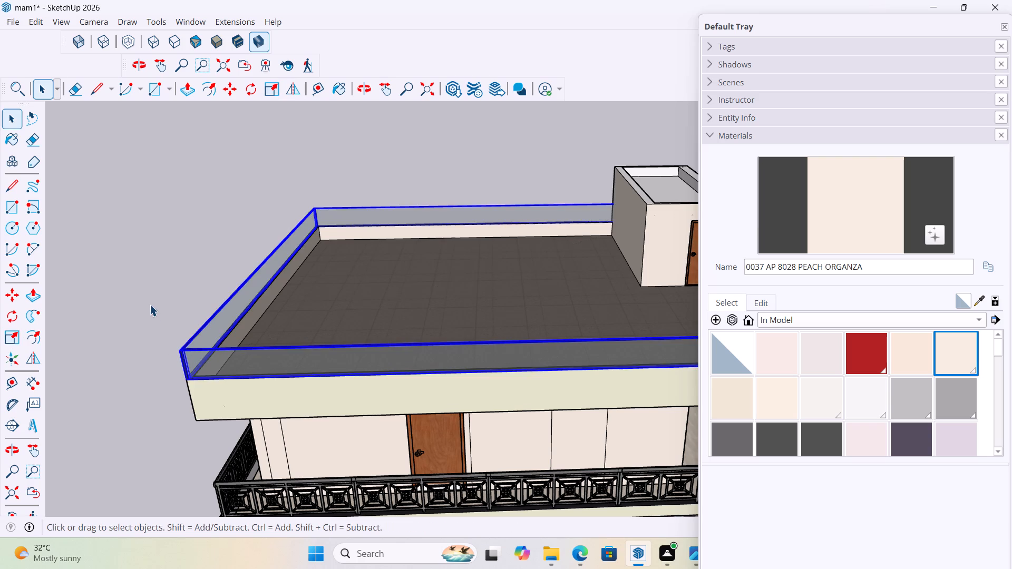
left_click(150, 305)
Move the glass railing slightly inward along the coping's edge beside the stair room door, centring it across the coping width.
scroll(150, 305, "down", 4)
middle_click_drag(219, 307, 298, 308)
scroll(601, 345, "up", 3)
scroll(411, 288, "up", 3)
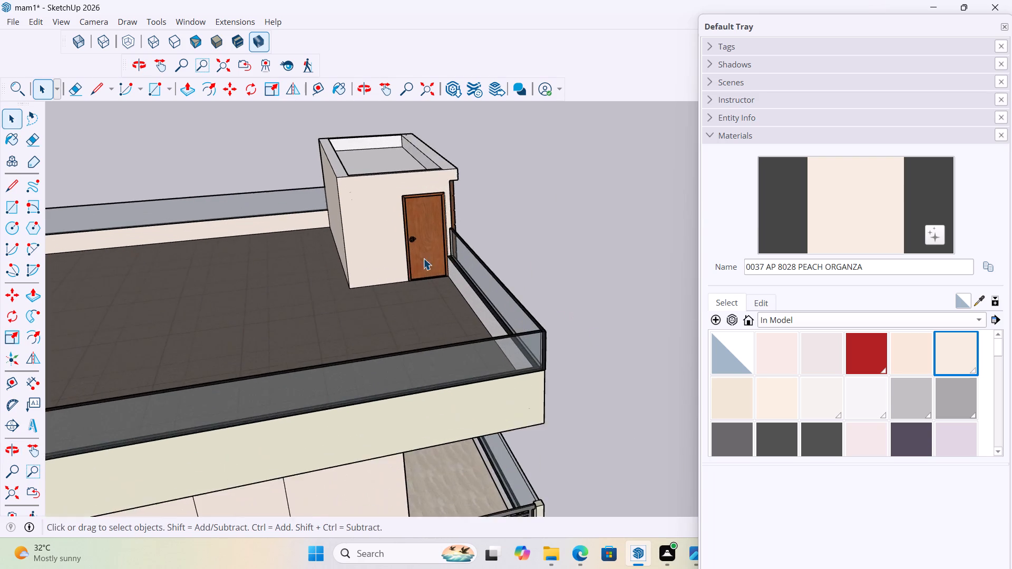
scroll(423, 258, "up", 4)
middle_click_drag(474, 236, 250, 270)
scroll(310, 247, "up", 9)
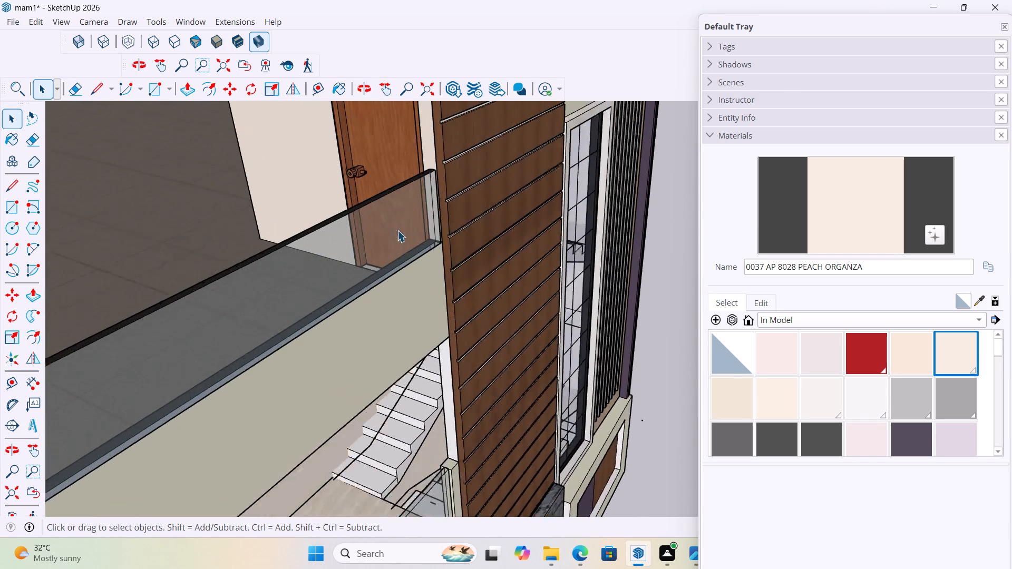
scroll(397, 230, "up", 10)
middle_click_drag(455, 216, 608, 234)
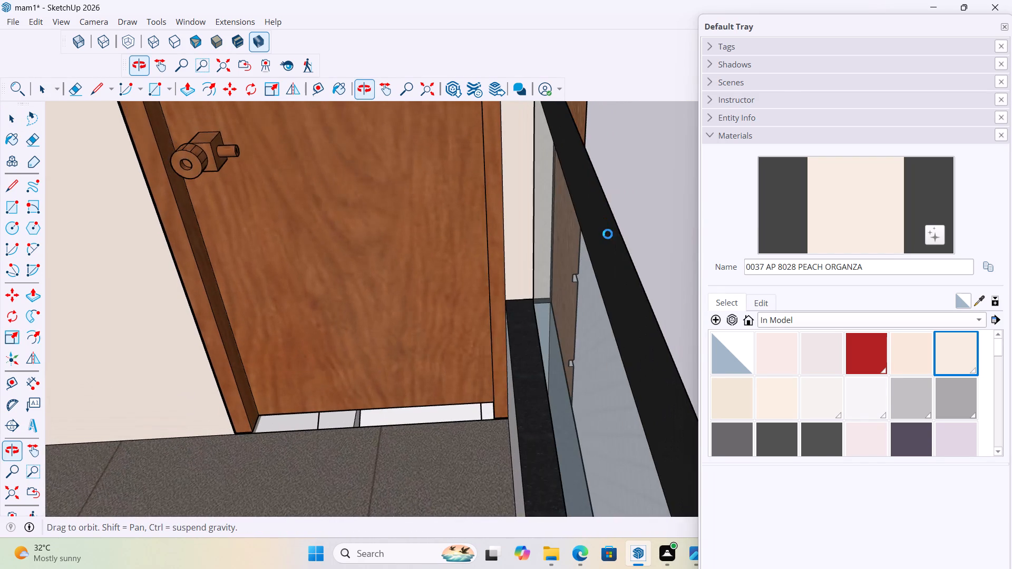
middle_click_drag(608, 234, 553, 261)
scroll(522, 353, "down", 3)
scroll(519, 217, "up", 2)
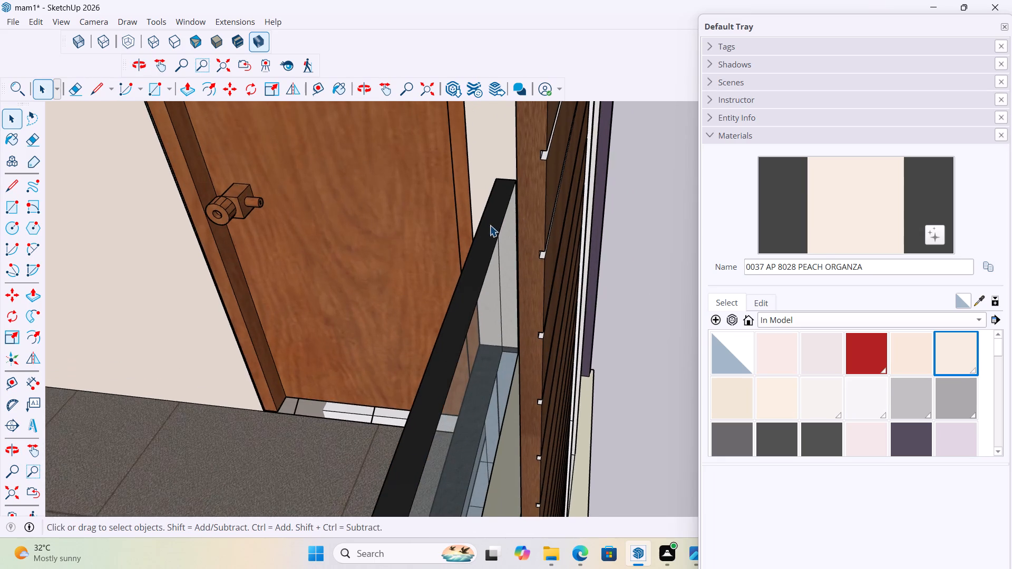
middle_click_drag(495, 225, 610, 231)
left_click(508, 338)
key("m")
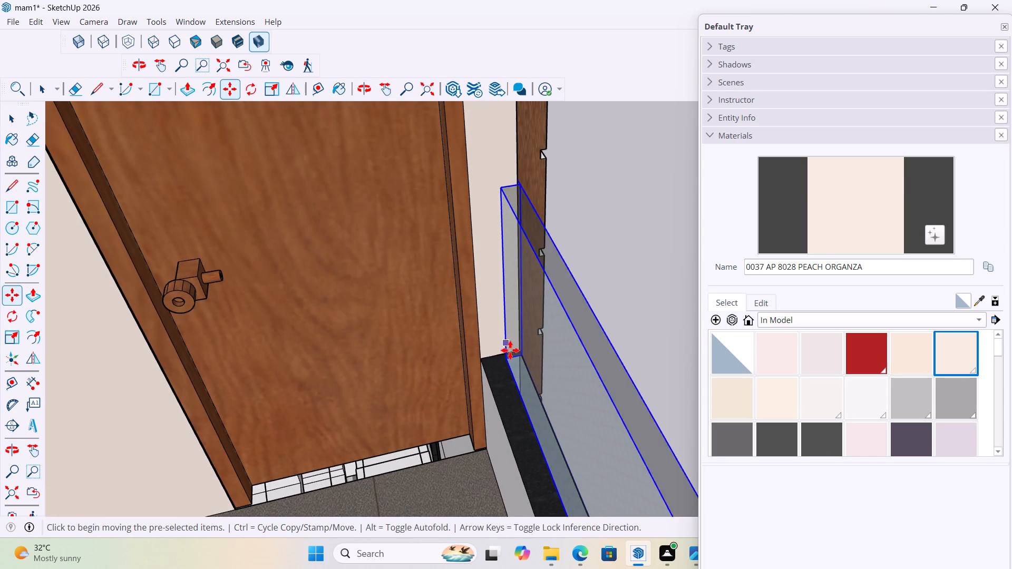
scroll(510, 352, "up", 9)
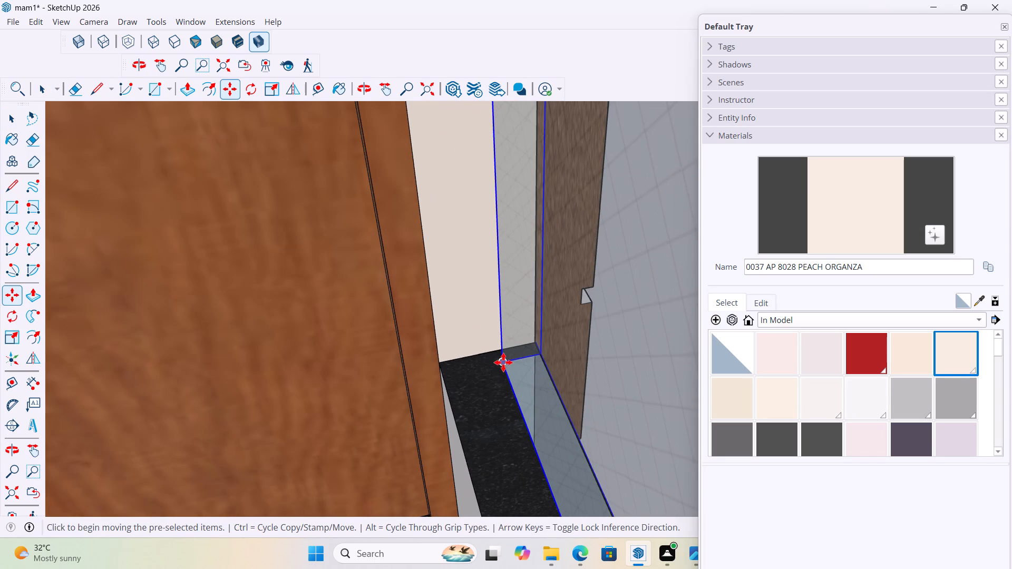
left_click(503, 362)
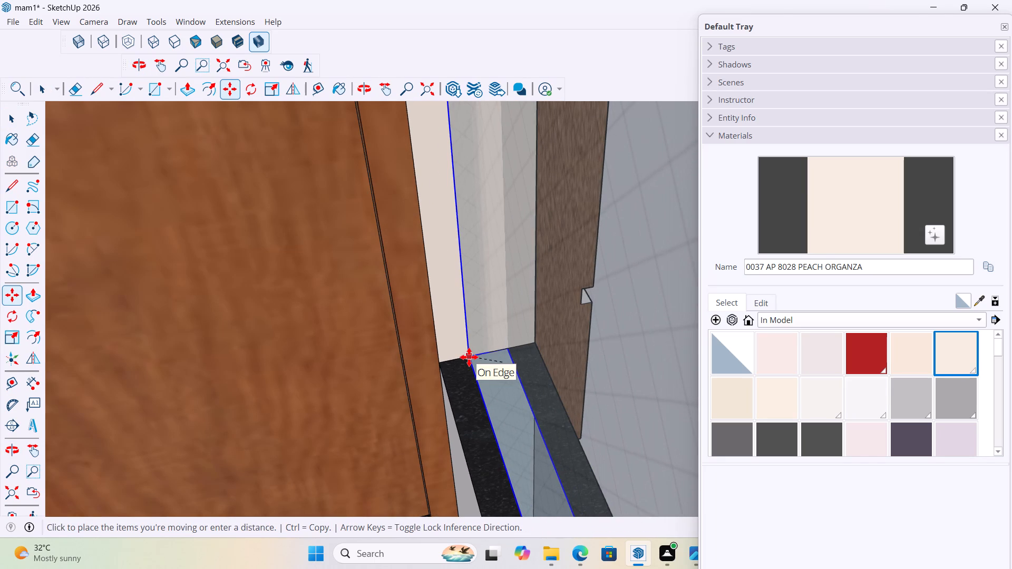
left_click(469, 357)
Scale the glass railing slightly shorter on the side opposite the stair room, pulling it in from the parapet coping's outer edge.
scroll(489, 367, "down", 20)
scroll(489, 367, "down", 5)
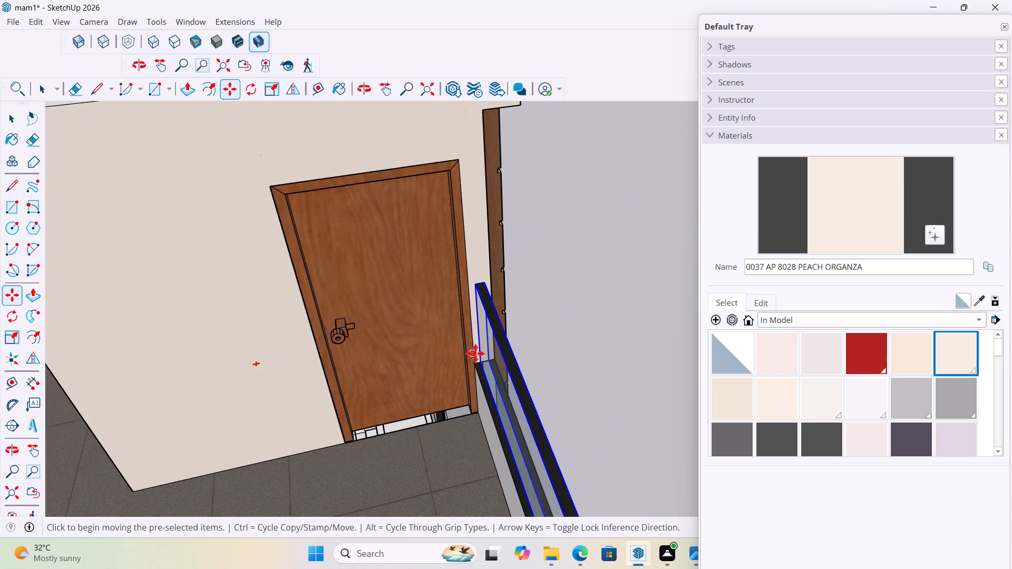
scroll(475, 354, "down", 20)
scroll(475, 354, "down", 2)
scroll(521, 450, "up", 11)
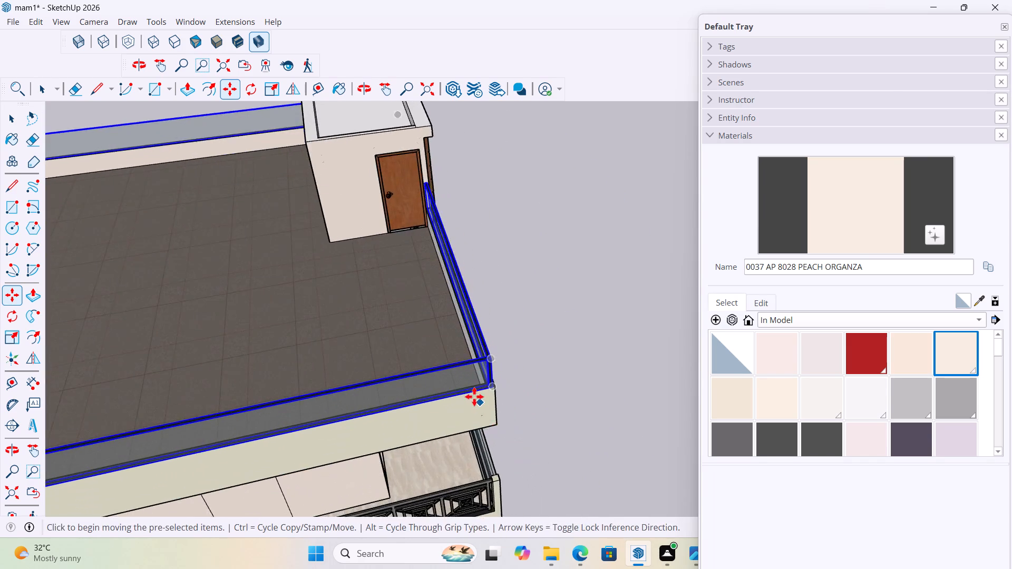
scroll(474, 397, "up", 11)
scroll(563, 349, "down", 5)
scroll(464, 331, "down", 10)
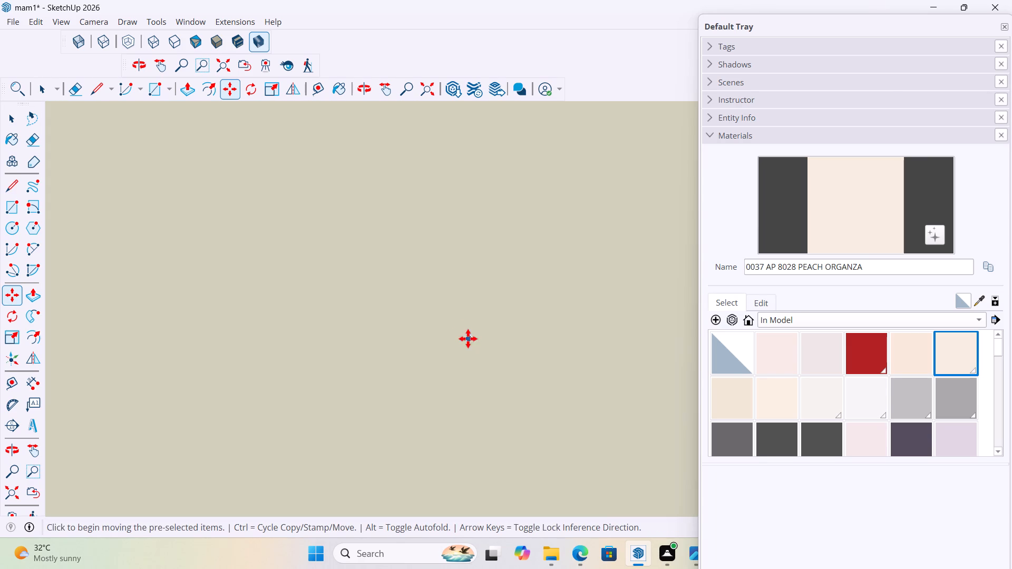
scroll(468, 339, "down", 17)
left_click(428, 91)
key("space")
scroll(411, 293, "down", 16)
scroll(544, 325, "up", 8)
left_click(535, 265)
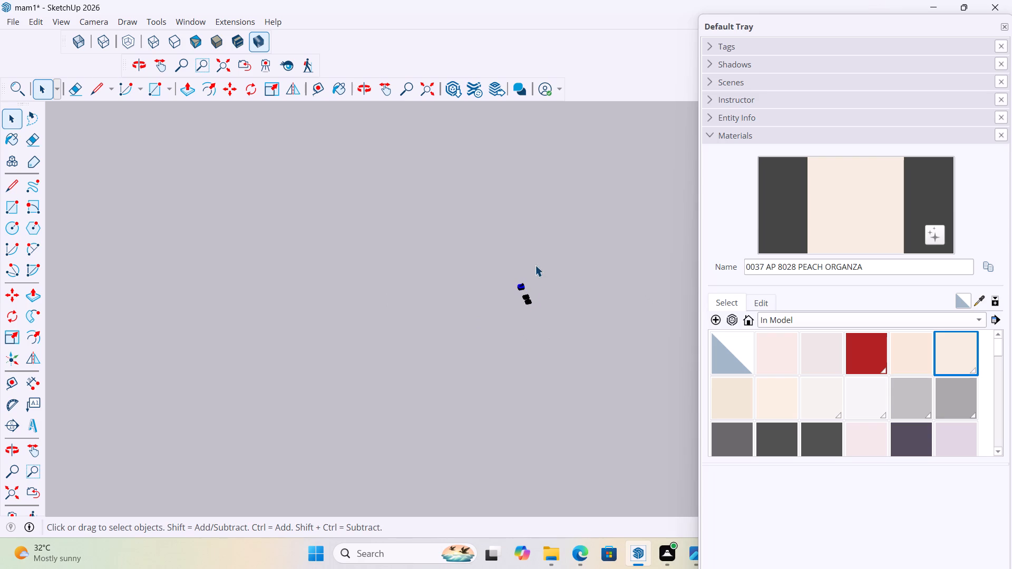
scroll(519, 291, "up", 20)
scroll(519, 291, "up", 18)
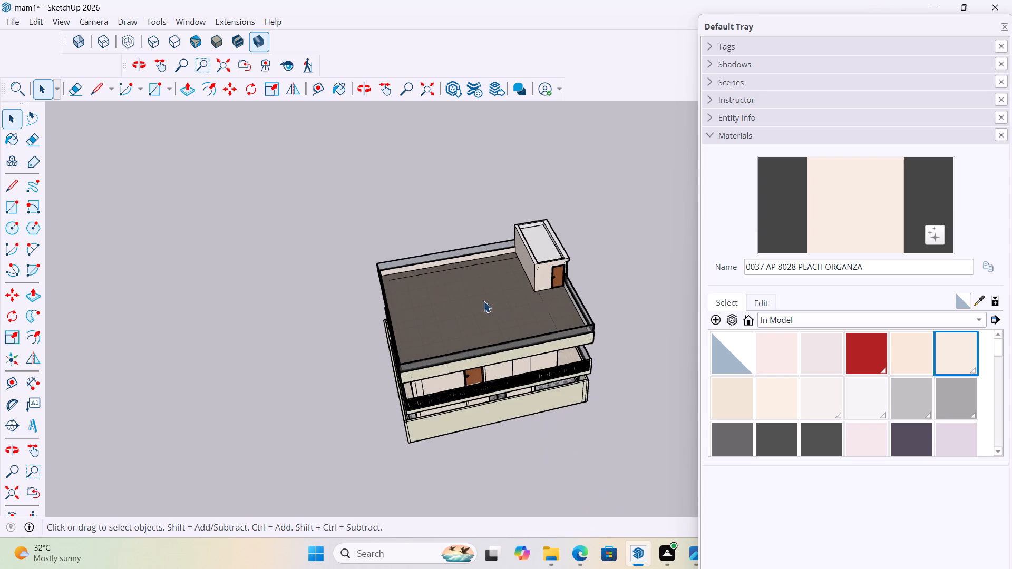
scroll(414, 397, "up", 17)
middle_click_drag(355, 361, 383, 344)
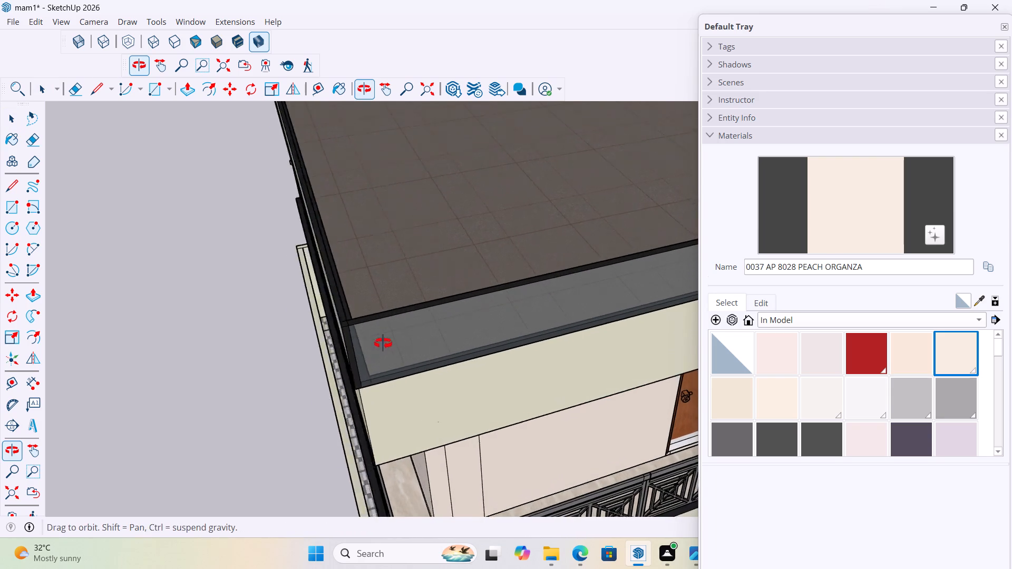
middle_click_drag(383, 344, 403, 330)
scroll(396, 372, "up", 9)
middle_click_drag(385, 368, 433, 313)
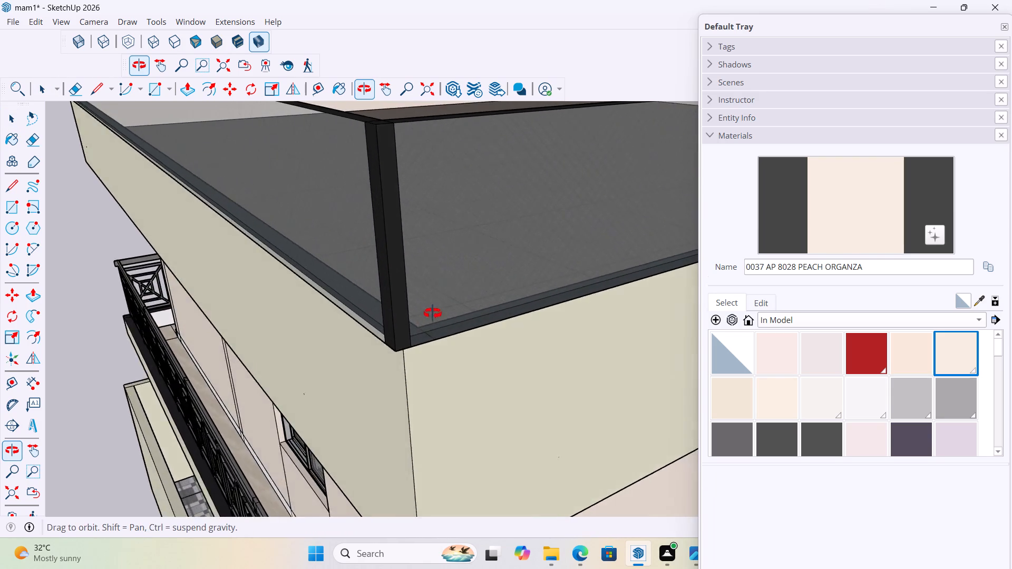
middle_click_drag(433, 313, 364, 335)
left_click(344, 337)
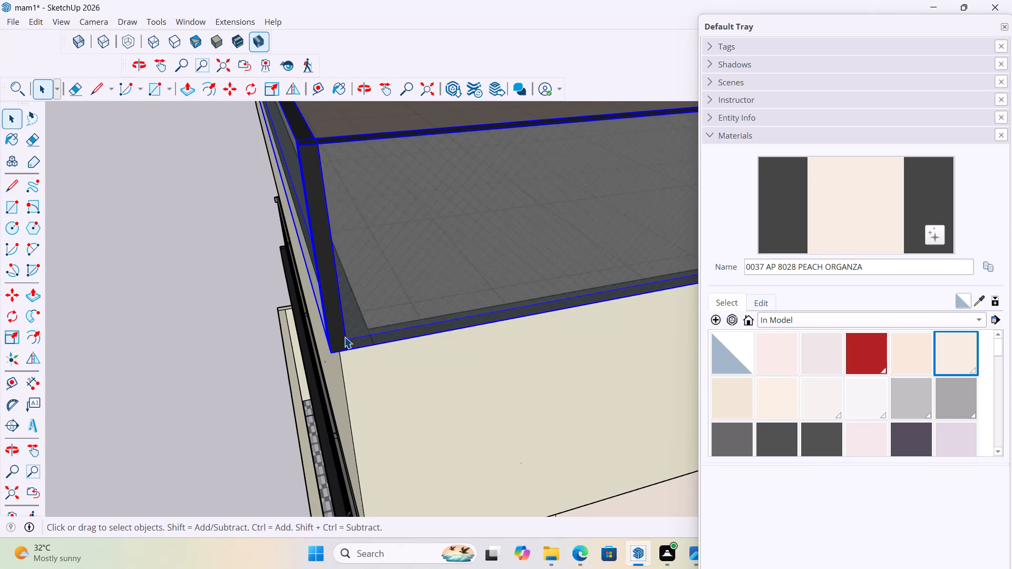
key("s")
scroll(332, 349, "down", 4)
scroll(325, 299, "down", 5)
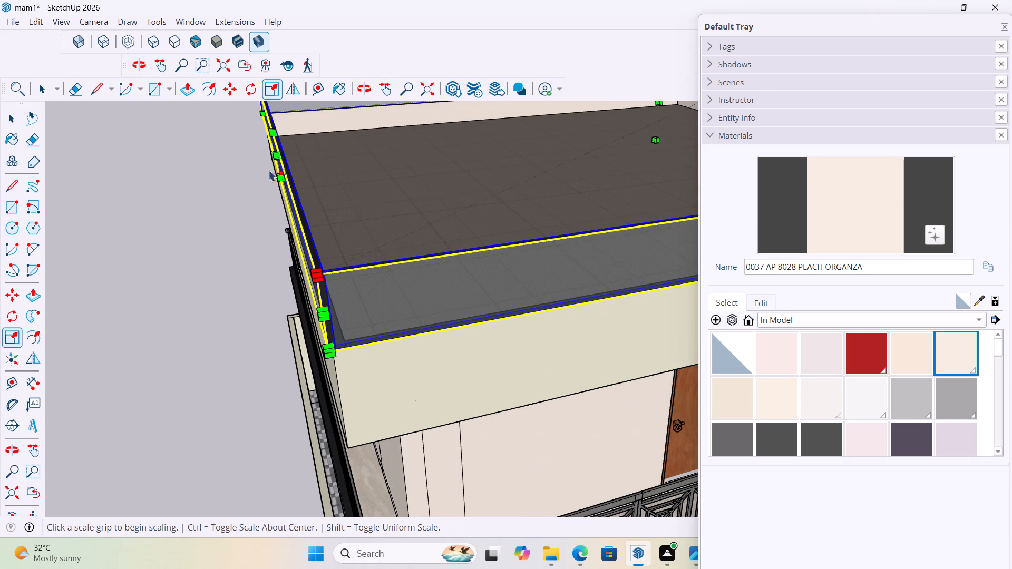
scroll(298, 174, "down", 8)
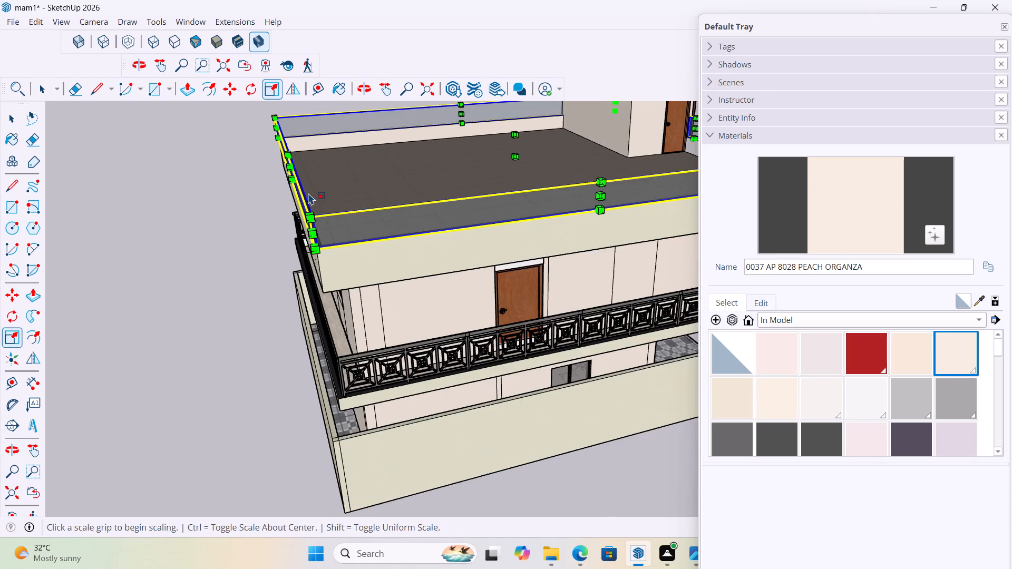
middle_click_drag(302, 171, 329, 163)
left_click(302, 168)
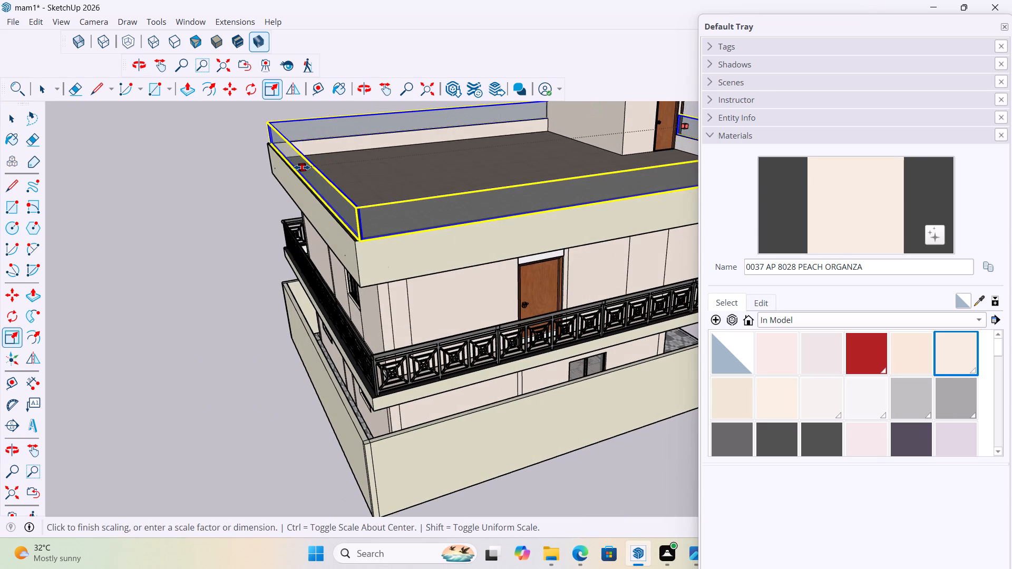
left_click(302, 168)
scroll(382, 224, "up", 15)
middle_click_drag(351, 239, 441, 262)
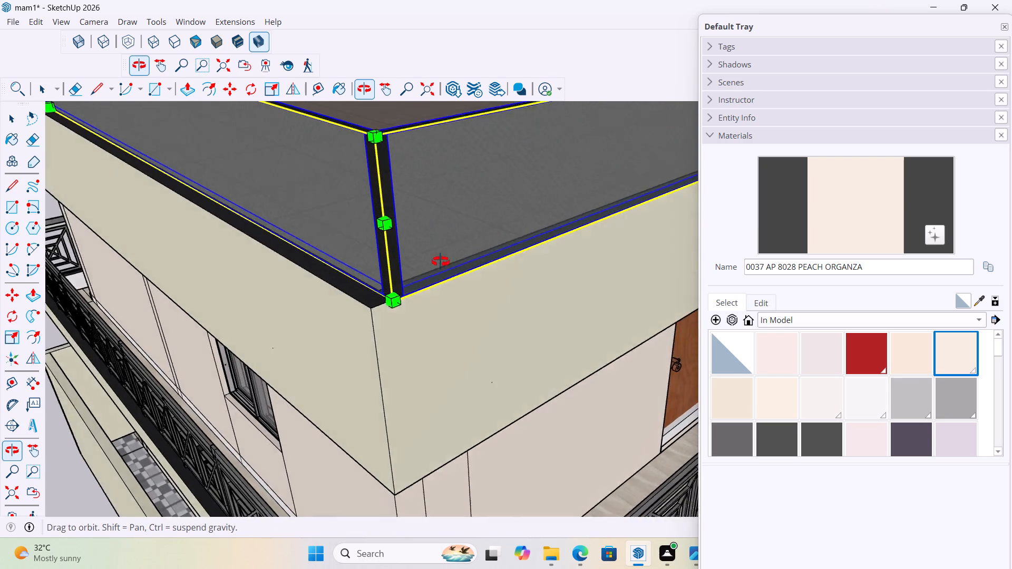
middle_click_drag(441, 262, 543, 320)
scroll(499, 404, "down", 4)
scroll(580, 407, "down", 5)
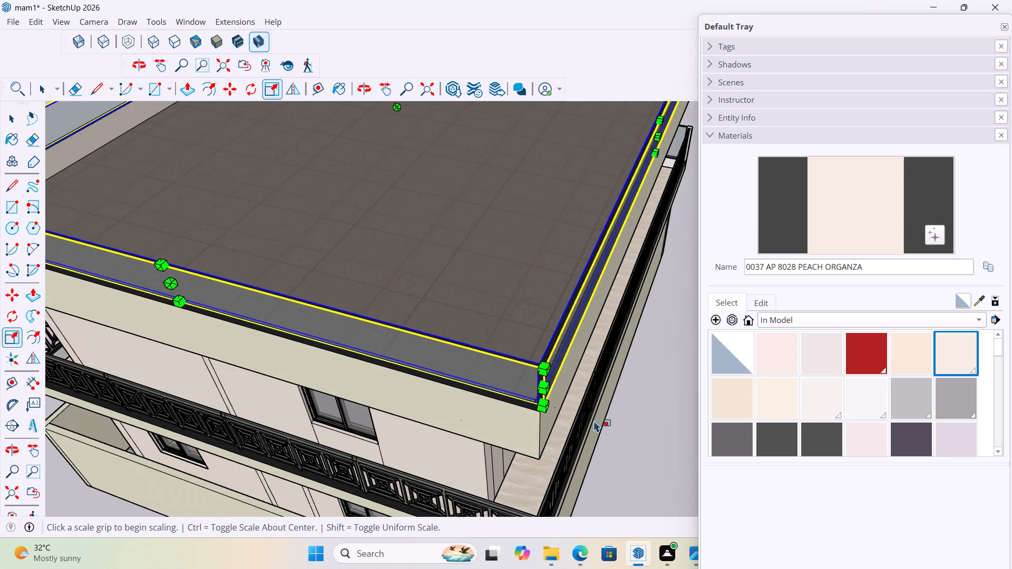
key("space")
left_click(640, 427)
Scale the glass railing slightly outward along the green axis on the side opposite the stair room, fine-tuning its position across the coping.
scroll(485, 425, "up", 8)
scroll(597, 370, "up", 4)
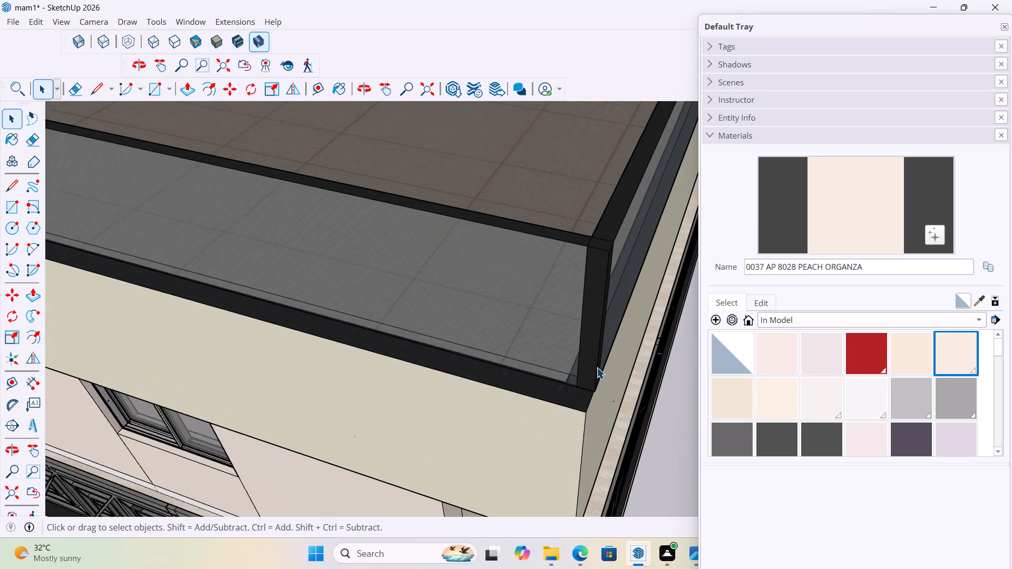
middle_click_drag(572, 335, 456, 320)
scroll(568, 330, "up", 1)
scroll(522, 333, "down", 16)
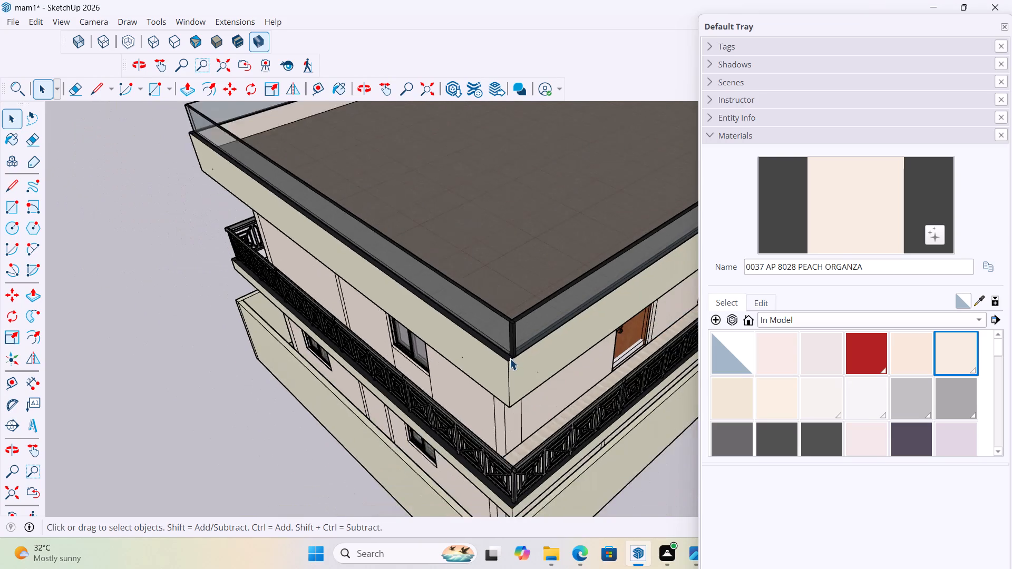
scroll(510, 358, "down", 7)
middle_click_drag(259, 175, 455, 185)
scroll(363, 254, "up", 8)
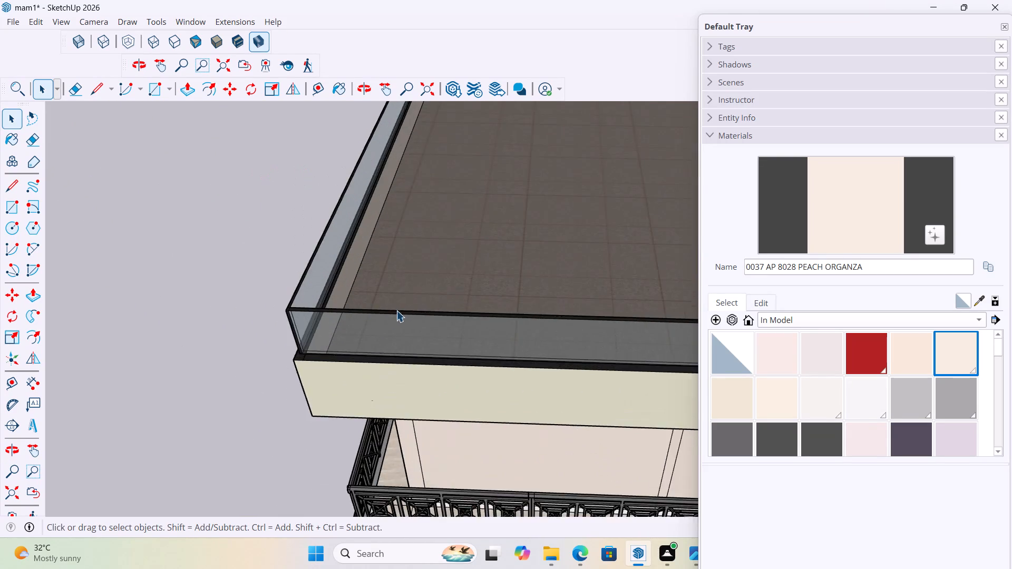
scroll(396, 310, "up", 4)
scroll(298, 332, "up", 8)
middle_click_drag(249, 333, 371, 228)
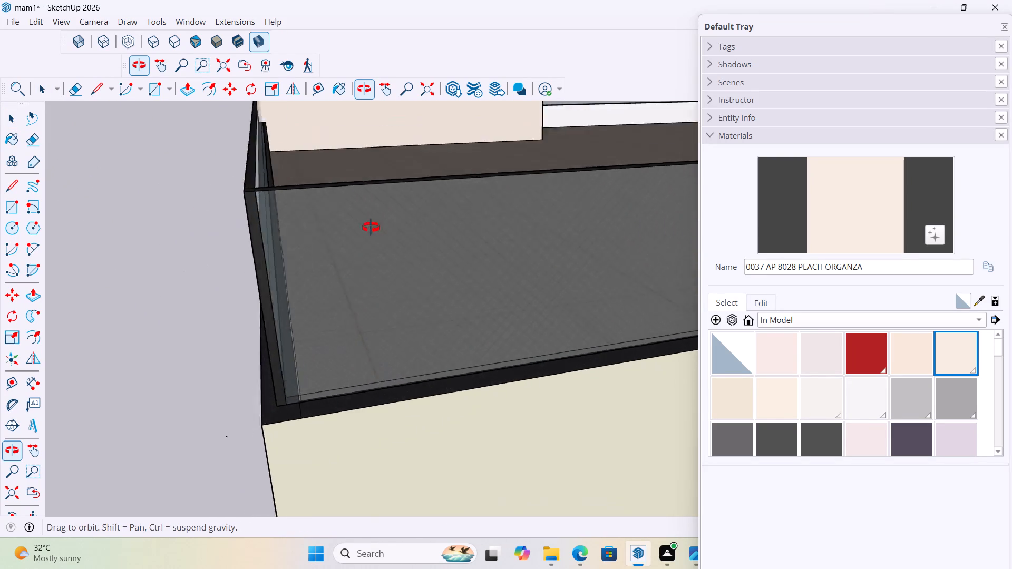
middle_click_drag(371, 228, 428, 214)
left_click(362, 347)
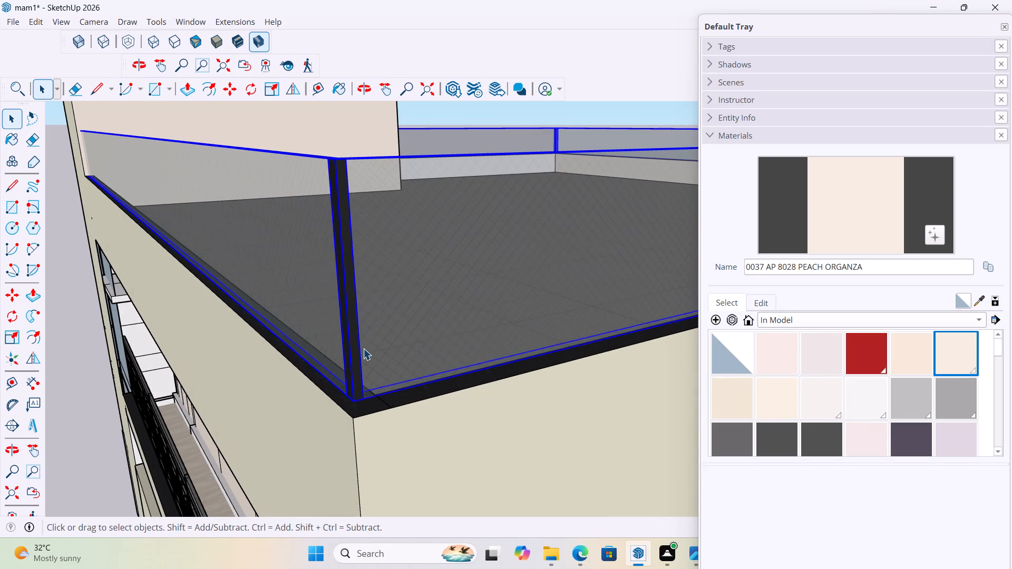
key("s")
scroll(354, 350, "down", 10)
scroll(281, 328, "down", 5)
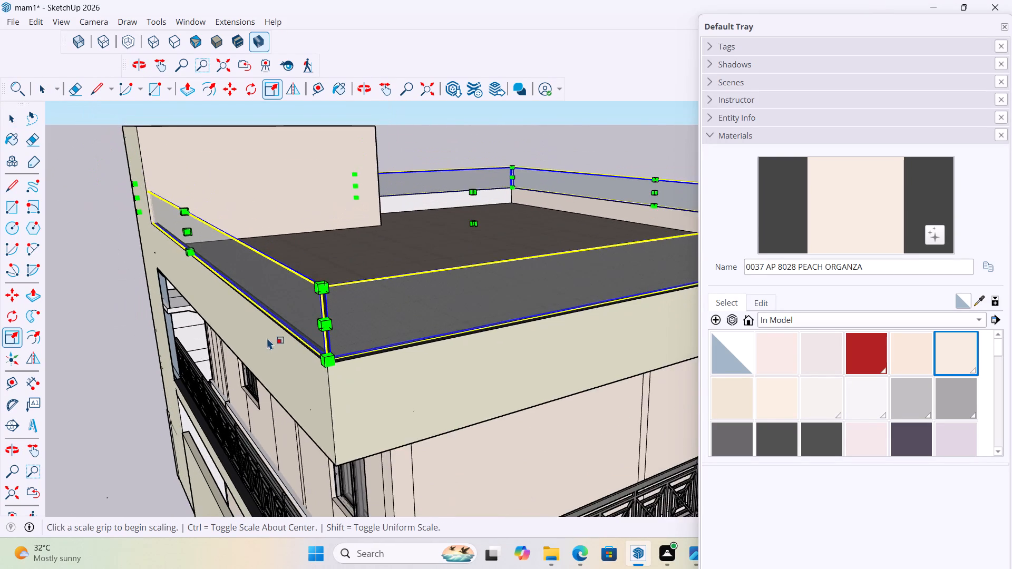
scroll(267, 335, "down", 5)
middle_click_drag(466, 322, 385, 332)
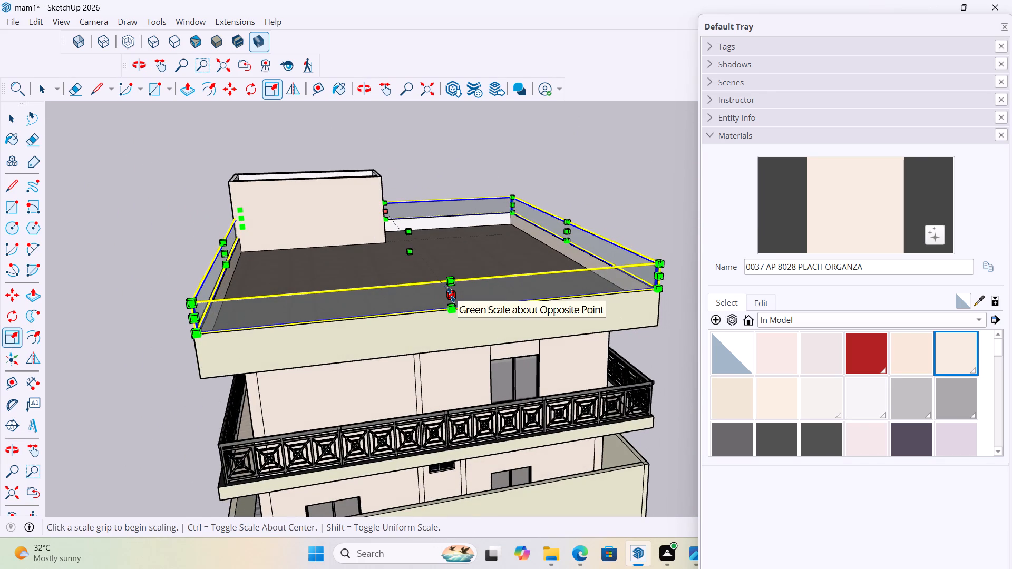
left_click(451, 295)
left_click(454, 296)
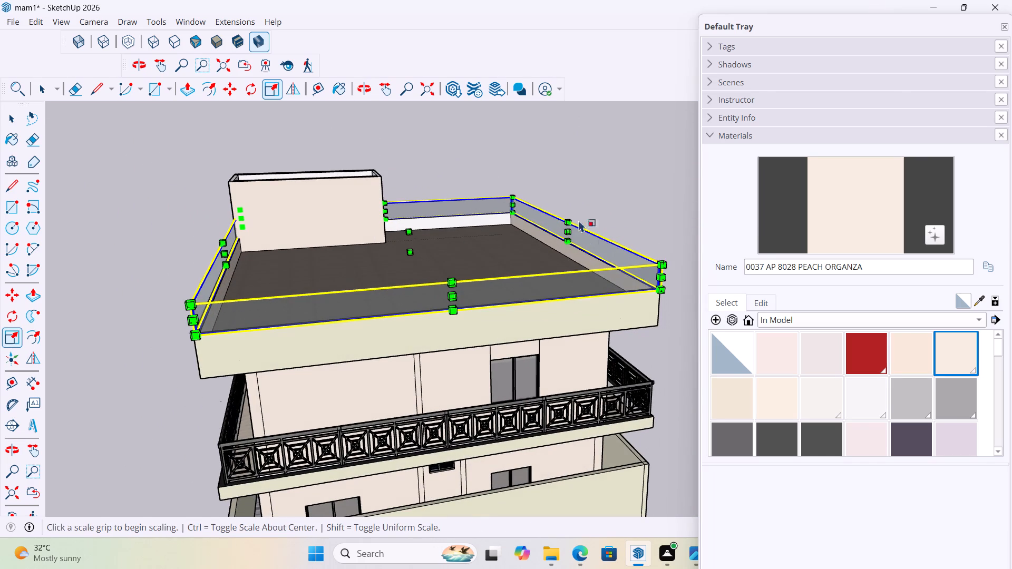
key("space")
left_click(602, 184)
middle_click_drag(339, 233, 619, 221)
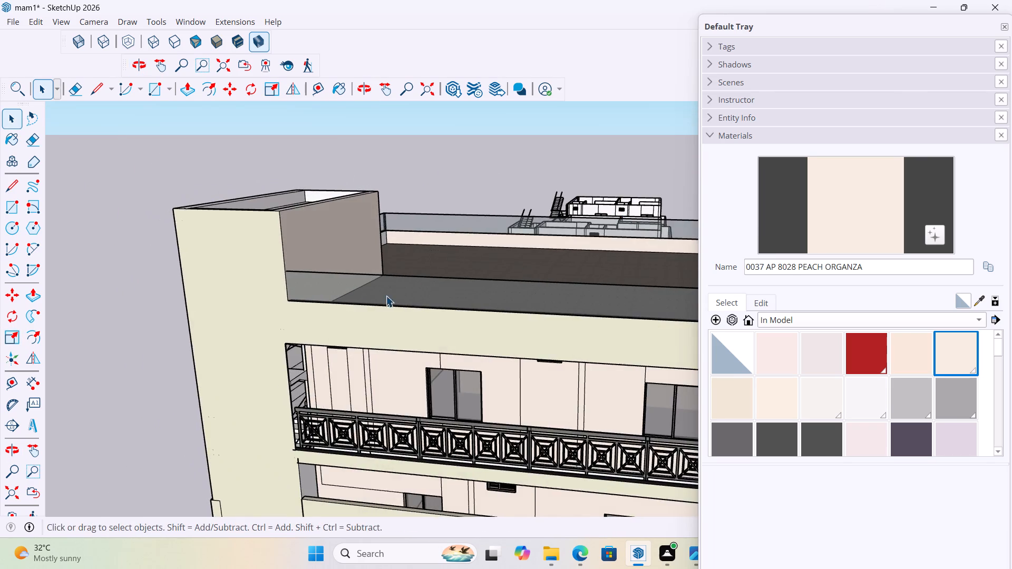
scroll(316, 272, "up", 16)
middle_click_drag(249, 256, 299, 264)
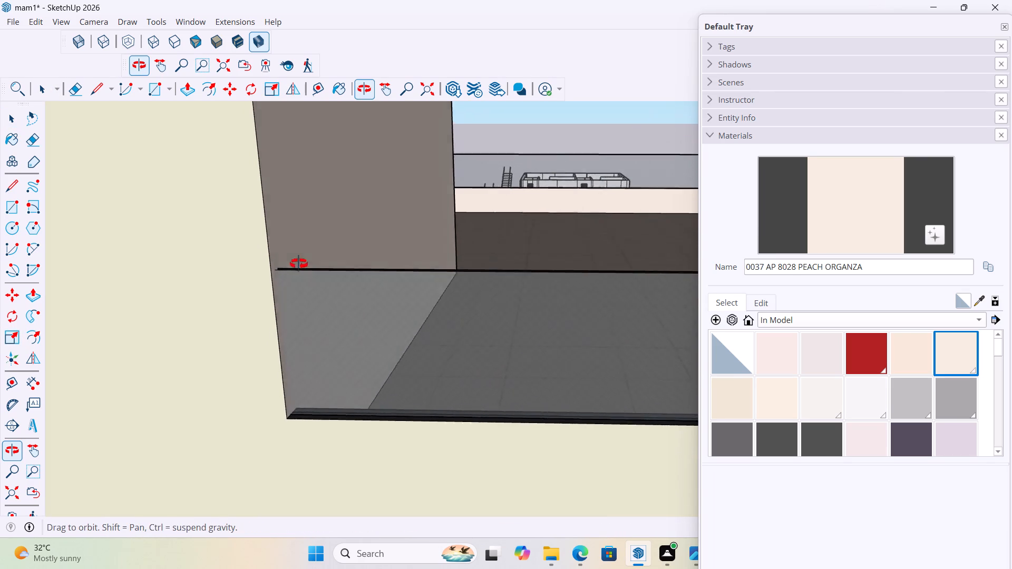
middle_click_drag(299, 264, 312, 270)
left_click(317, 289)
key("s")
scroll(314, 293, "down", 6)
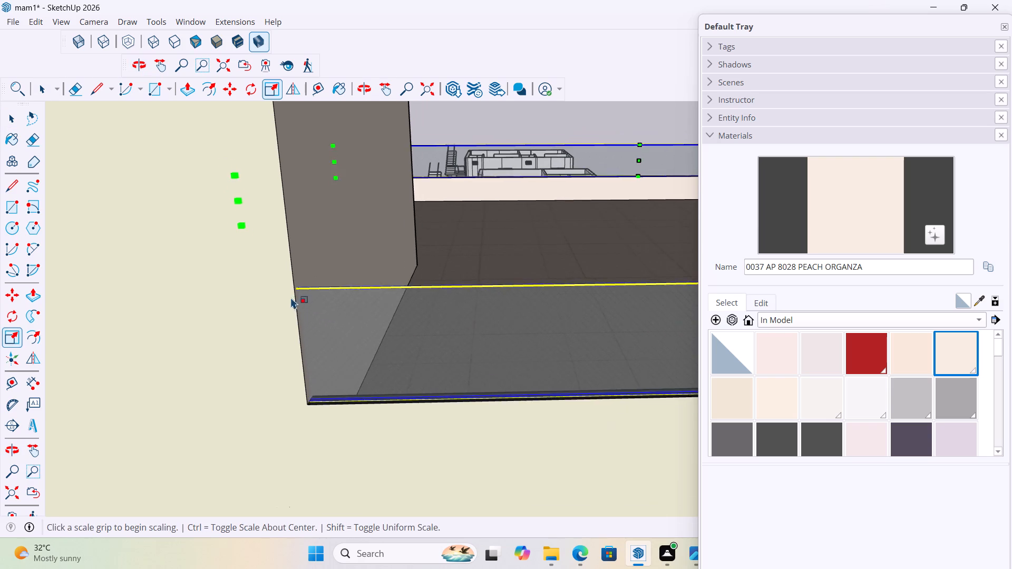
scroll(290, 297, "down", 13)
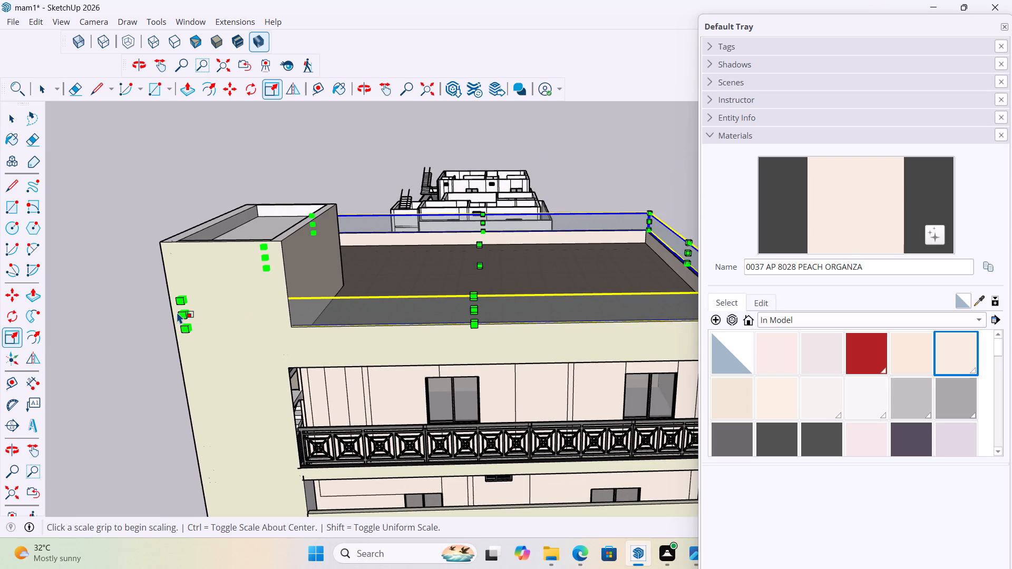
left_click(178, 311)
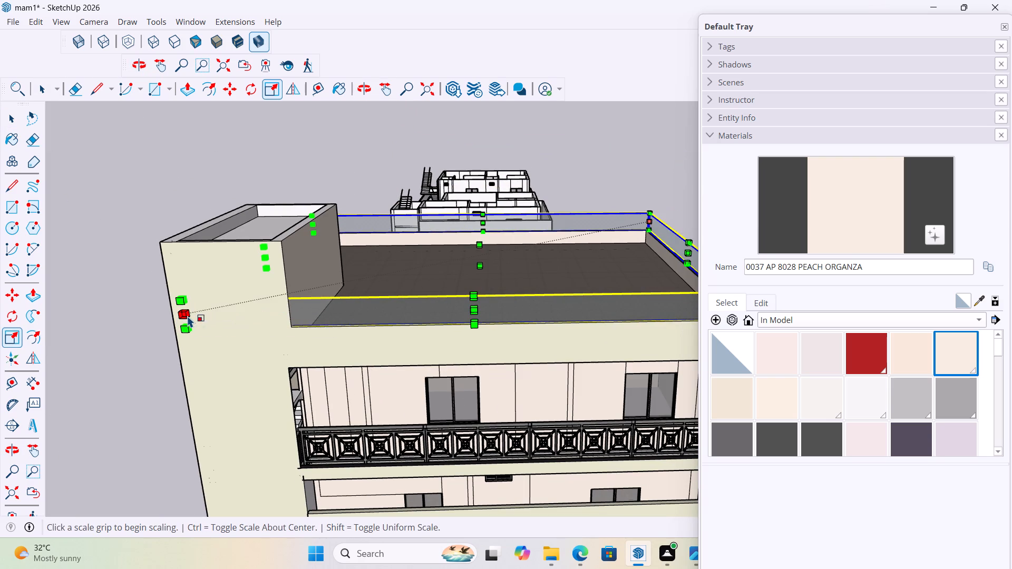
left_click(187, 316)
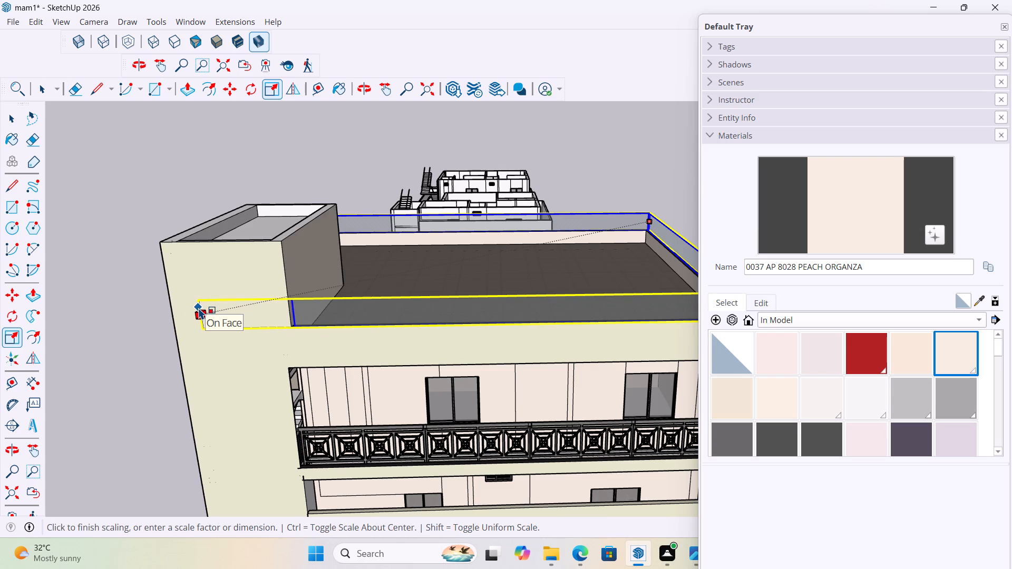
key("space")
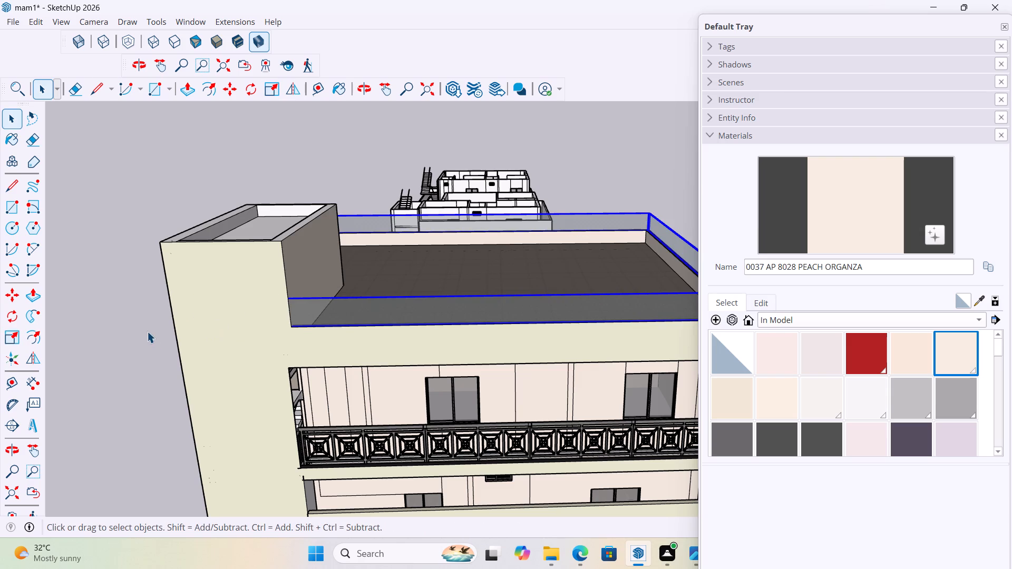
Examine the exterior from several sides, checking the rooftop glass railing at the stair room and the facades with their balconies.
scroll(147, 331, "down", 5)
middle_click_drag(187, 335, 220, 340)
left_click(516, 268)
middle_click_drag(339, 344, 501, 303)
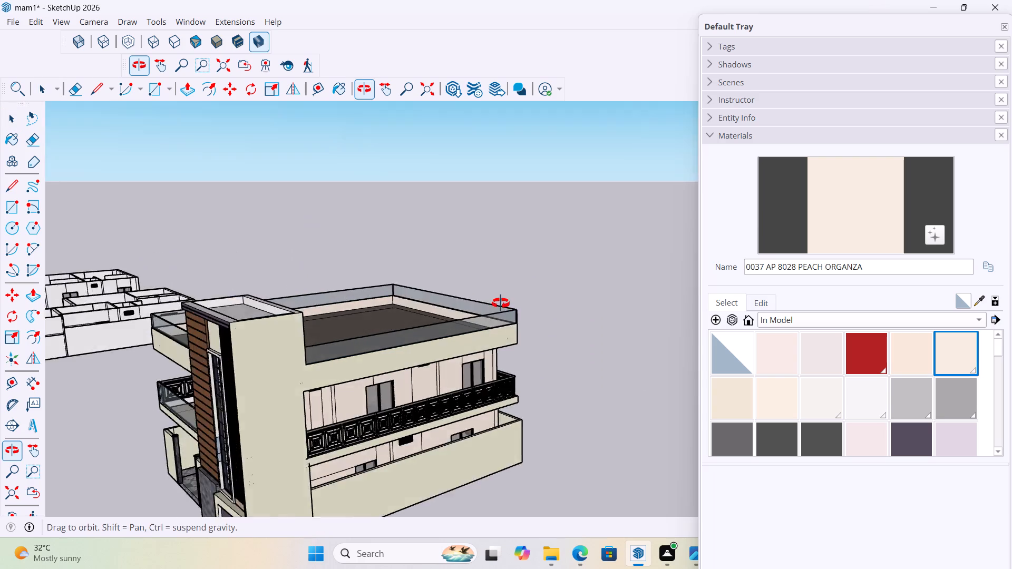
middle_click_drag(501, 303, 556, 297)
scroll(308, 347, "up", 12)
middle_click_drag(213, 336, 383, 335)
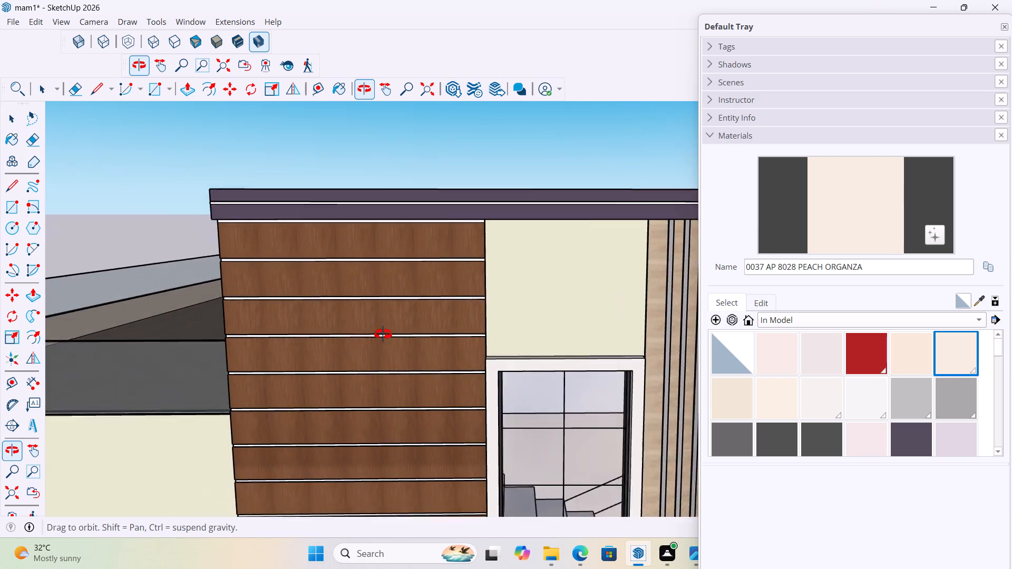
middle_click_drag(383, 335, 420, 335)
scroll(244, 378, "up", 8)
middle_click_drag(279, 358, 366, 361)
scroll(370, 336, "down", 11)
scroll(375, 426, "up", 4)
scroll(388, 313, "down", 13)
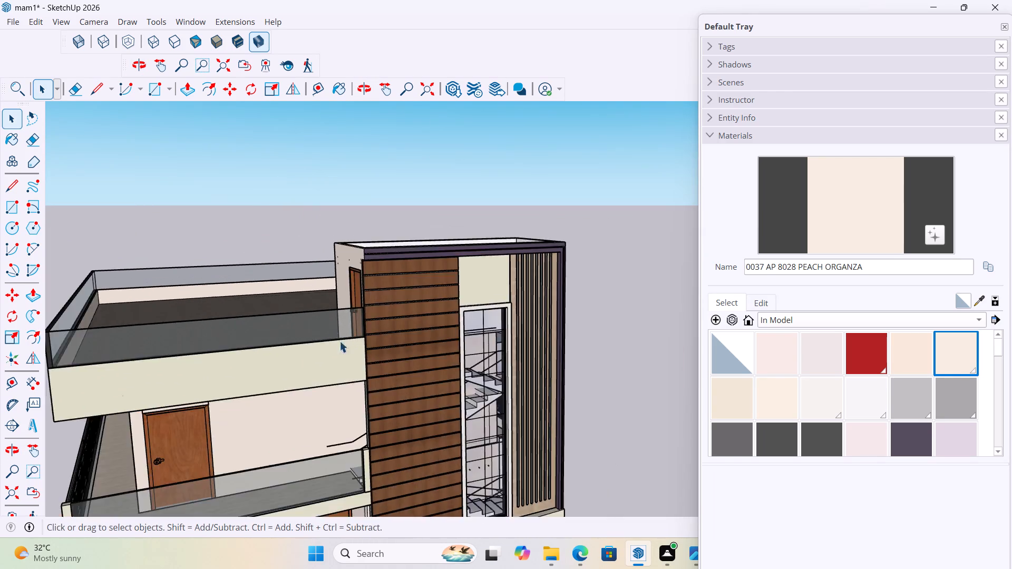
scroll(339, 341, "down", 11)
left_click(479, 320)
scroll(326, 406, "up", 7)
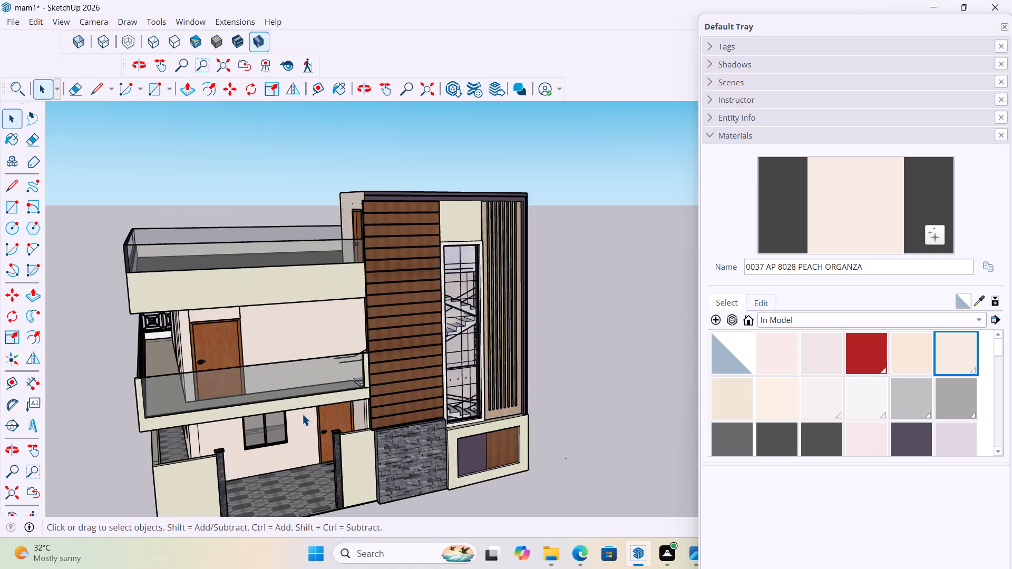
scroll(302, 414, "up", 1)
middle_click_drag(289, 406, 440, 355)
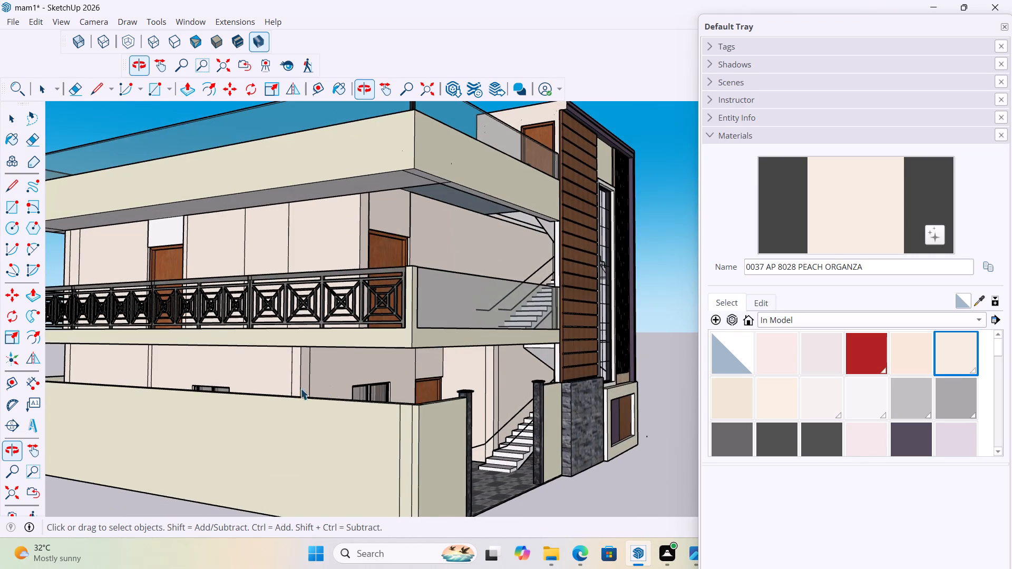
Open the ground-floor wall group and delete the vertical seam lines beside the wall corner near the front window and door.
scroll(300, 387, "up", 7)
middle_click_drag(299, 382, 210, 396)
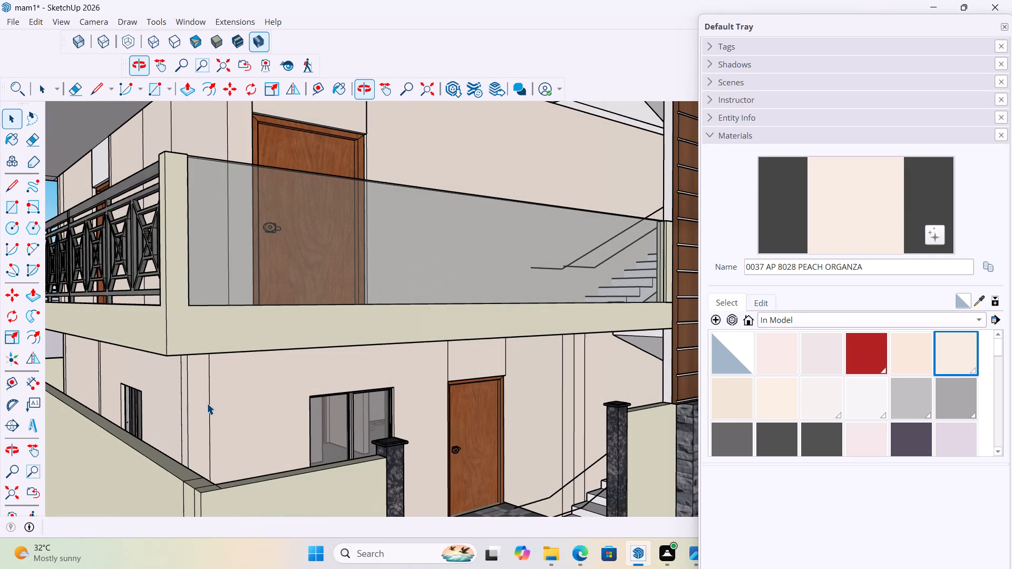
left_click(209, 407)
double_click(209, 407)
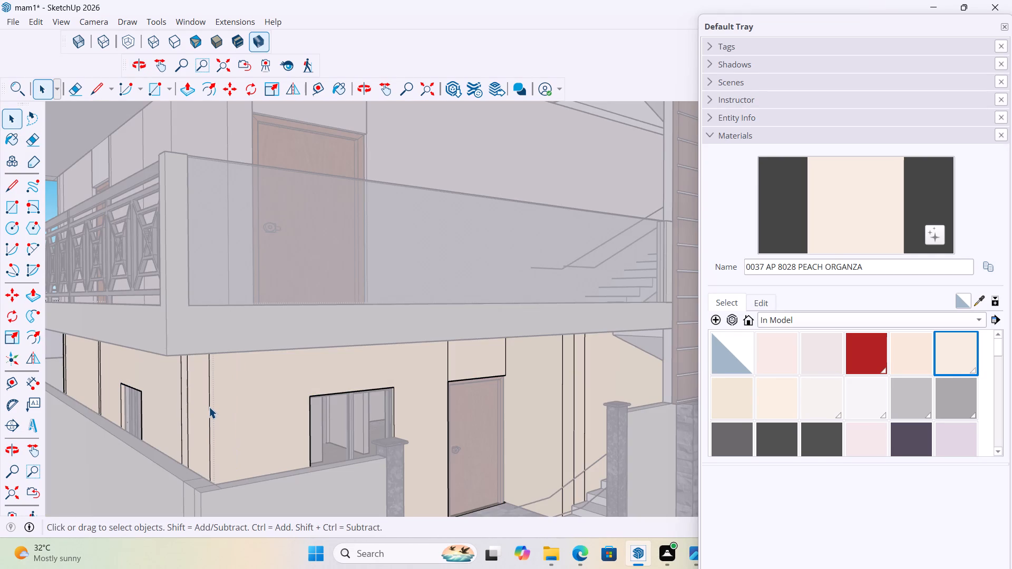
left_click(209, 407)
key("Delete")
middle_click_drag(192, 399, 289, 406)
scroll(365, 428, "up", 2)
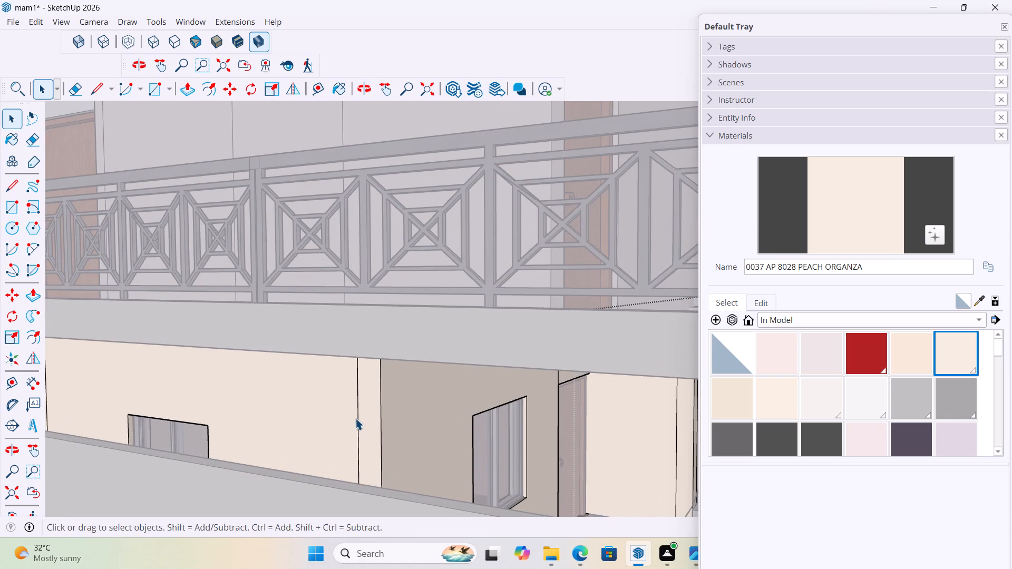
left_click(357, 419)
key("Delete")
scroll(357, 419, "down", 3)
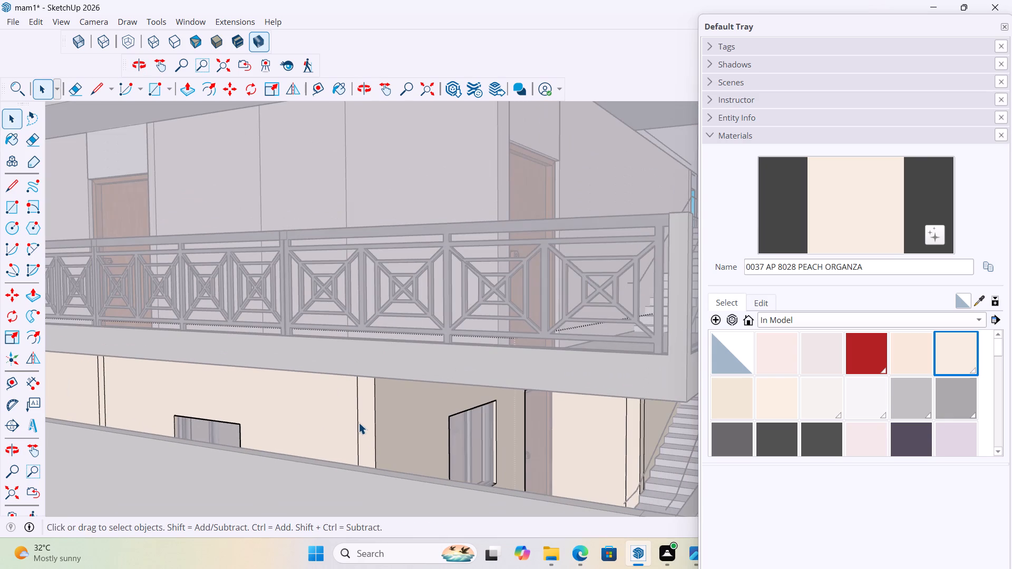
left_click(357, 411)
key("Delete")
scroll(351, 414, "down", 5)
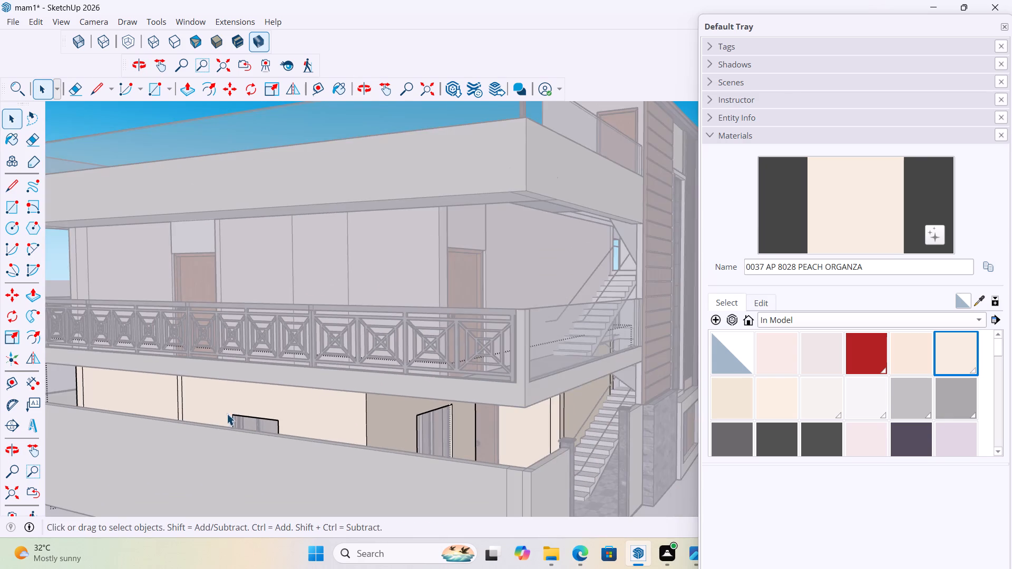
Delete the paired vertical seam lines beyond the window and the single one at the far end of the same ground-floor wall.
scroll(219, 414, "up", 10)
left_click(168, 378)
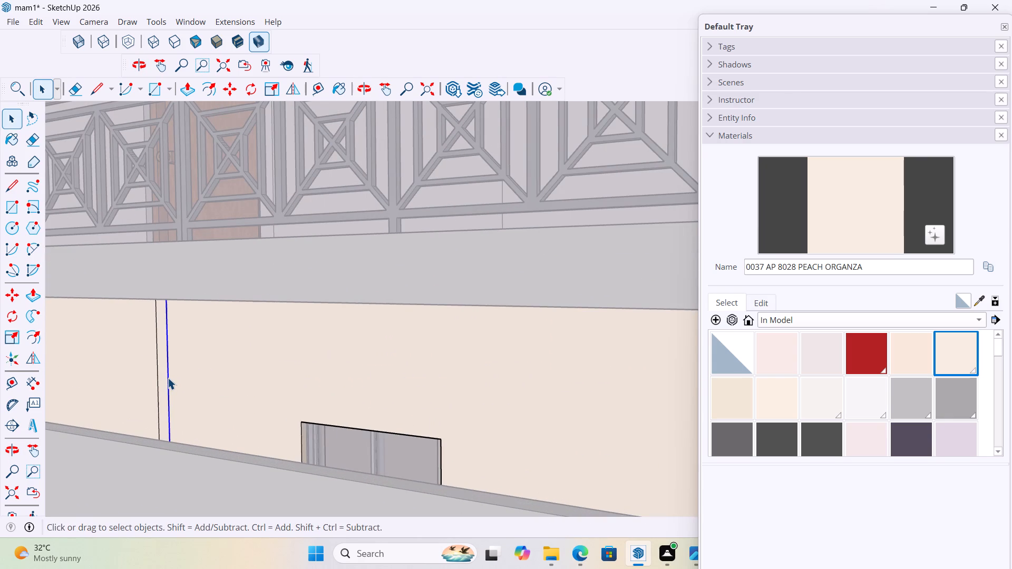
key("Delete")
left_click(157, 366)
key("Delete")
scroll(269, 343, "down", 2)
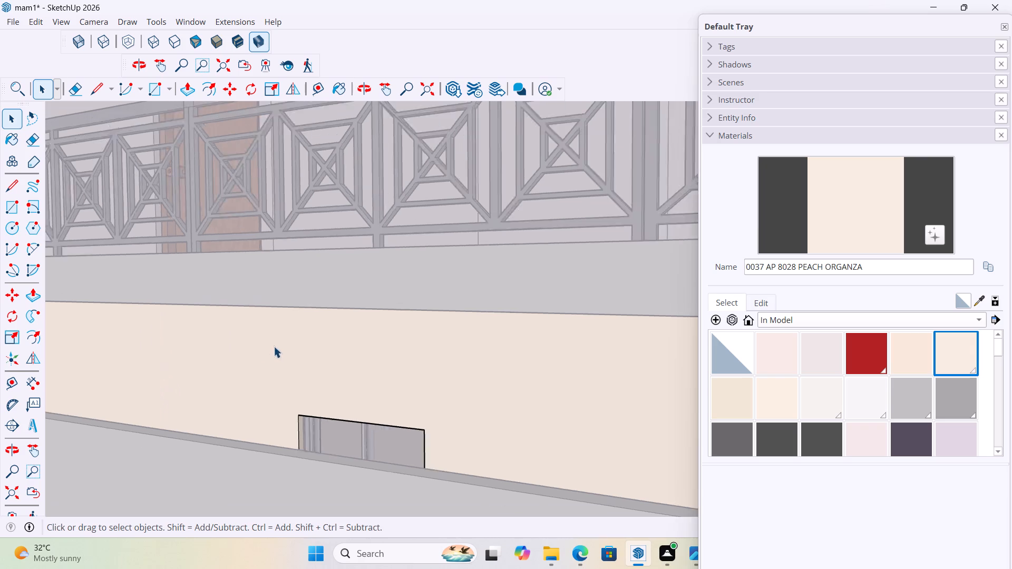
scroll(274, 346, "down", 8)
middle_click_drag(290, 381, 459, 384)
scroll(155, 418, "up", 5)
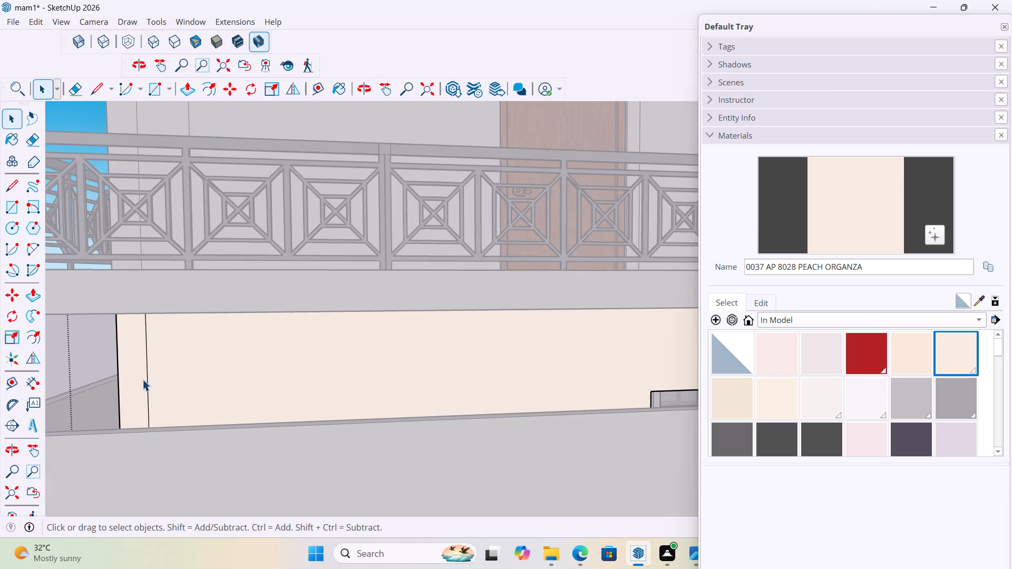
left_click(147, 390)
key("Delete")
Delete the vertical seam line beside the corner on the adjoining ground-floor wall, the one with the small ventilator window.
scroll(268, 351, "down", 9)
middle_click_drag(271, 365, 428, 360)
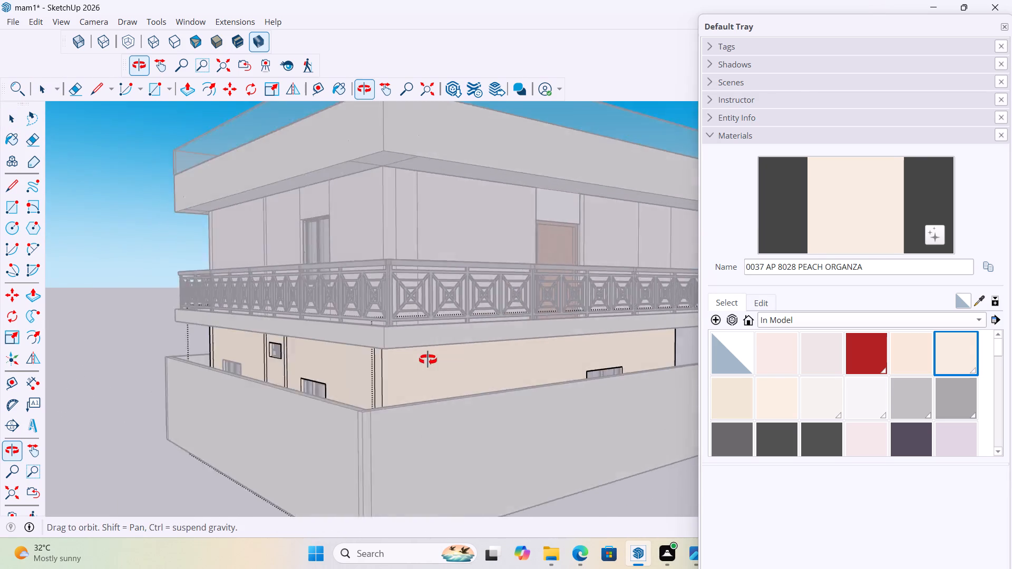
middle_click_drag(428, 360, 454, 382)
scroll(429, 424, "up", 6)
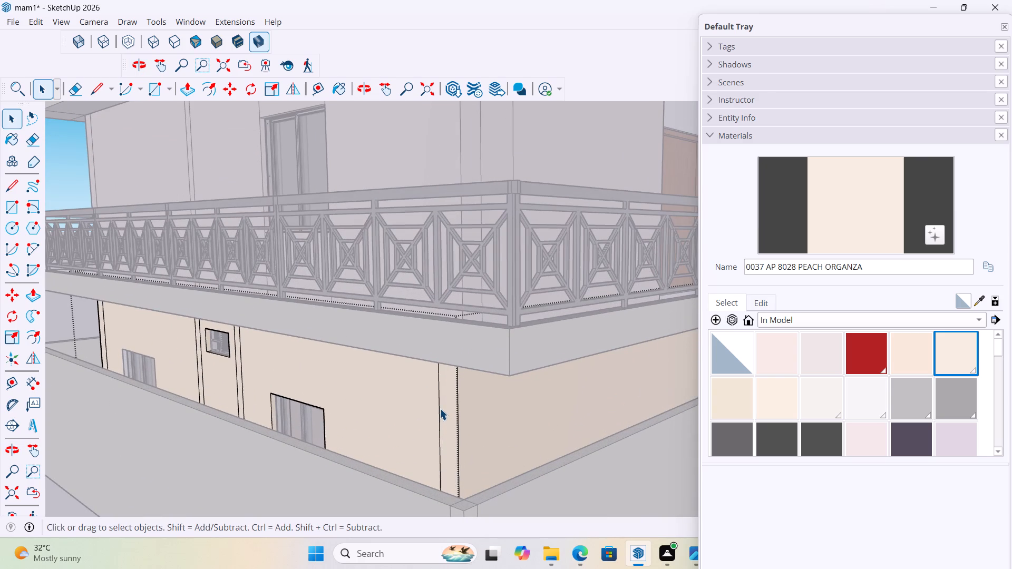
left_click(437, 403)
key("Delete")
Delete the four vertical seam lines flanking the small ventilator window on this ground-floor wall.
scroll(237, 381, "up", 2)
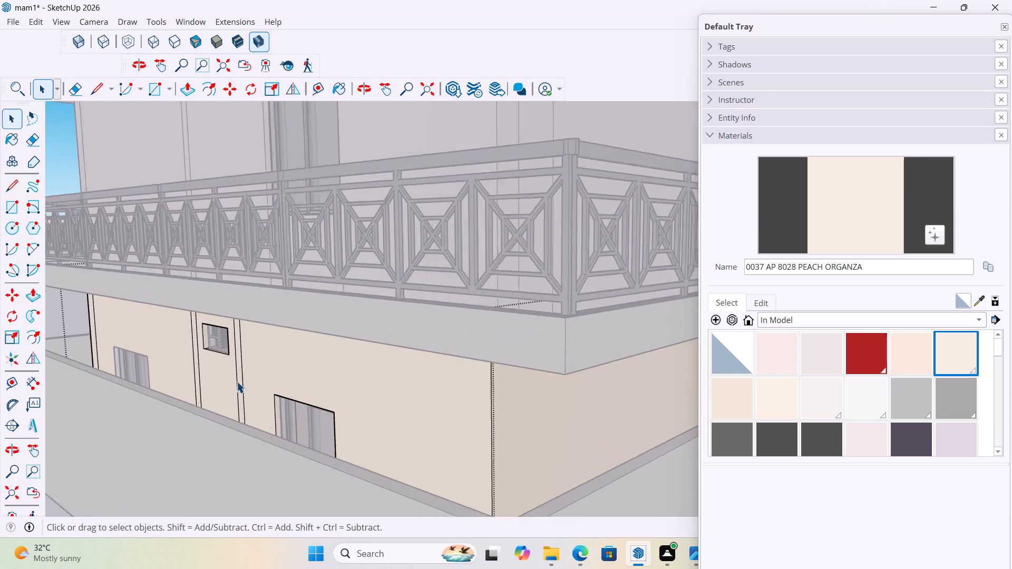
scroll(237, 381, "up", 4)
left_click(247, 369)
key("Delete")
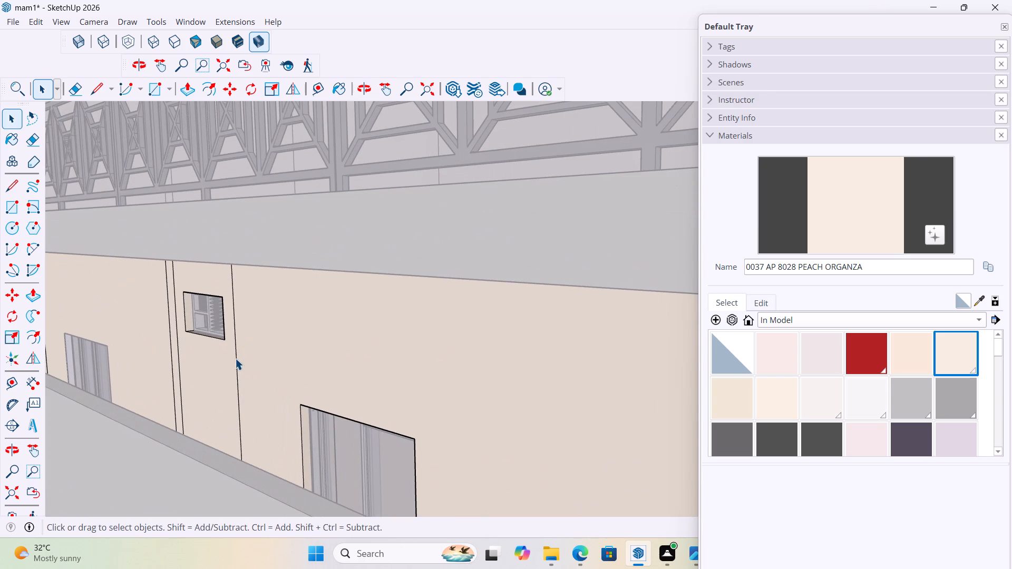
left_click(235, 358)
key("Delete")
left_click(179, 355)
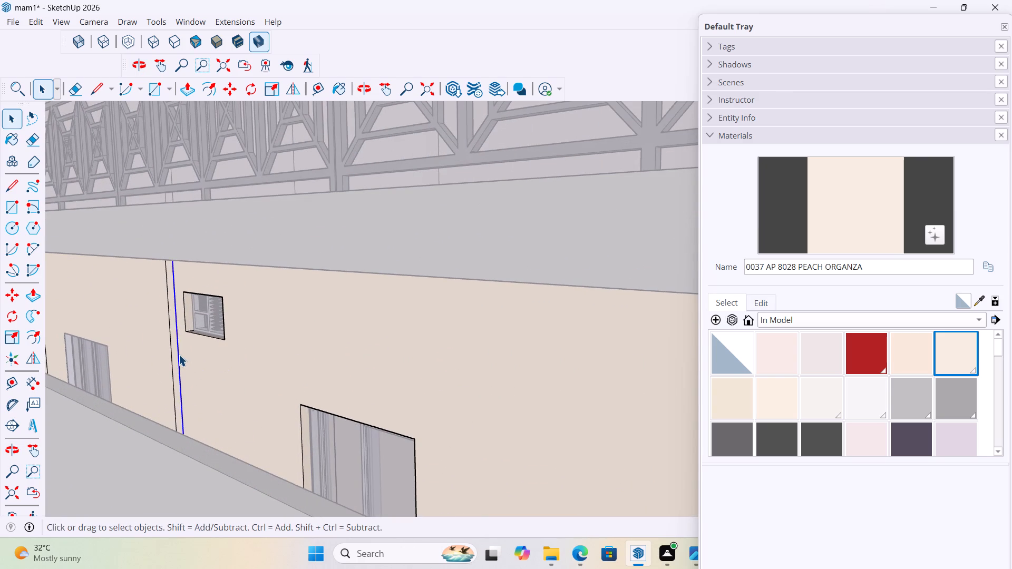
key("Delete")
left_click(172, 358)
key("Delete")
Delete the remaining vertical seam line at the far end of the ventilator wall, beyond its second large window.
scroll(235, 362, "down", 9)
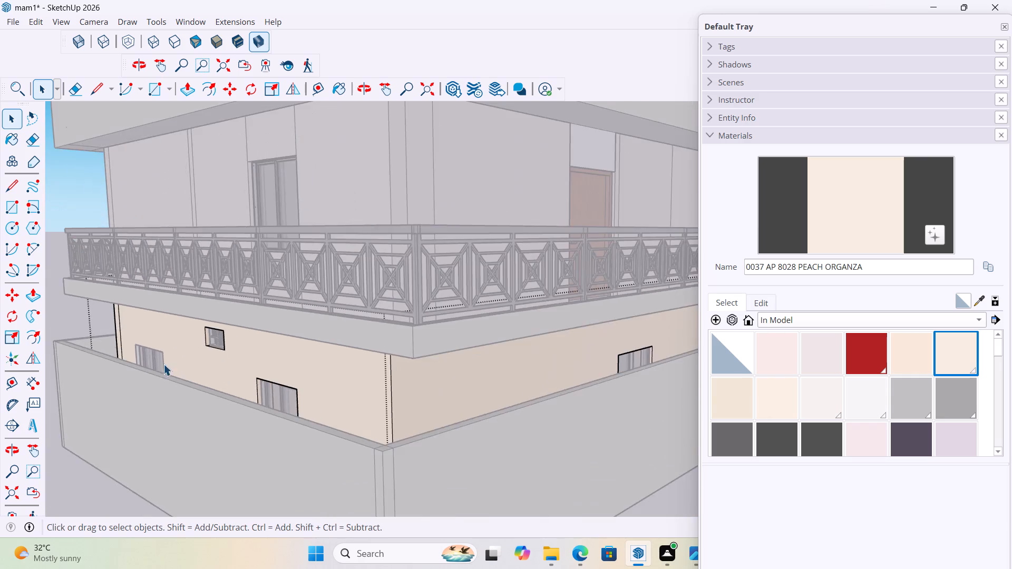
middle_click_drag(198, 369, 372, 384)
scroll(133, 437, "up", 6)
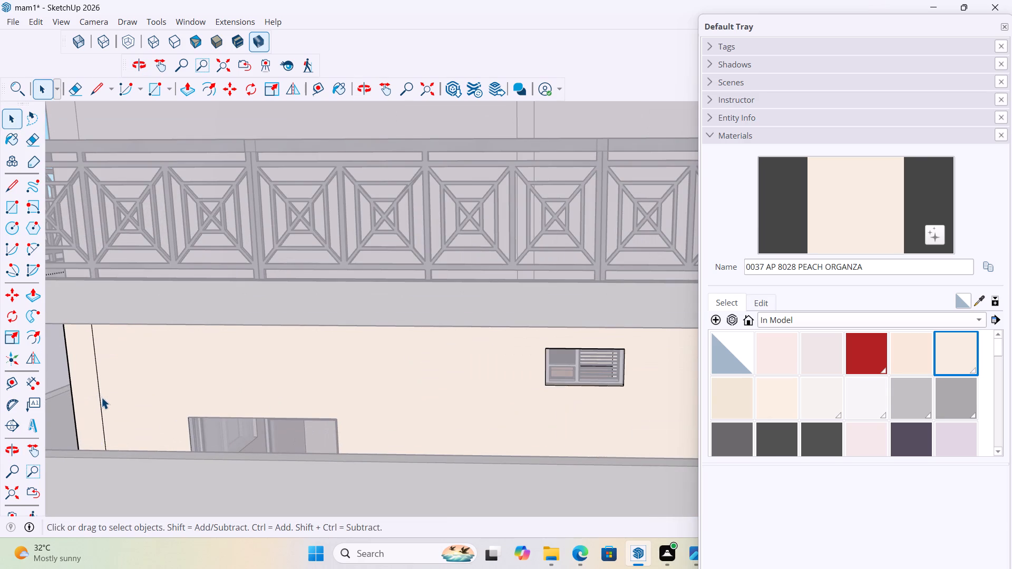
left_click(101, 397)
key("Delete")
Delete the vertical seam line beside the corner where the next ground-floor facade begins.
scroll(215, 368, "down", 10)
middle_click_drag(186, 386, 315, 371)
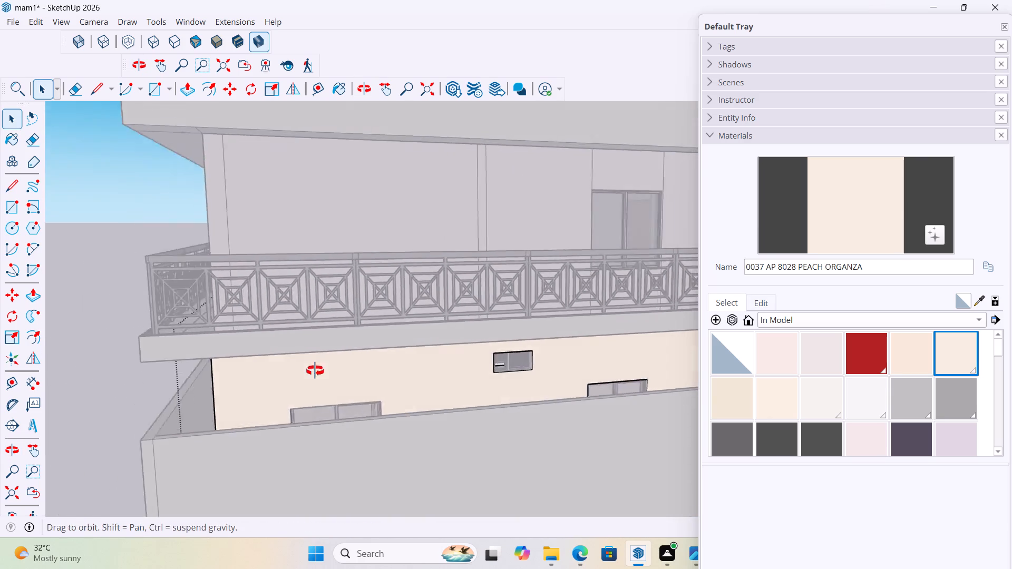
middle_click_drag(315, 371, 375, 367)
scroll(368, 411, "up", 7)
left_click(364, 372)
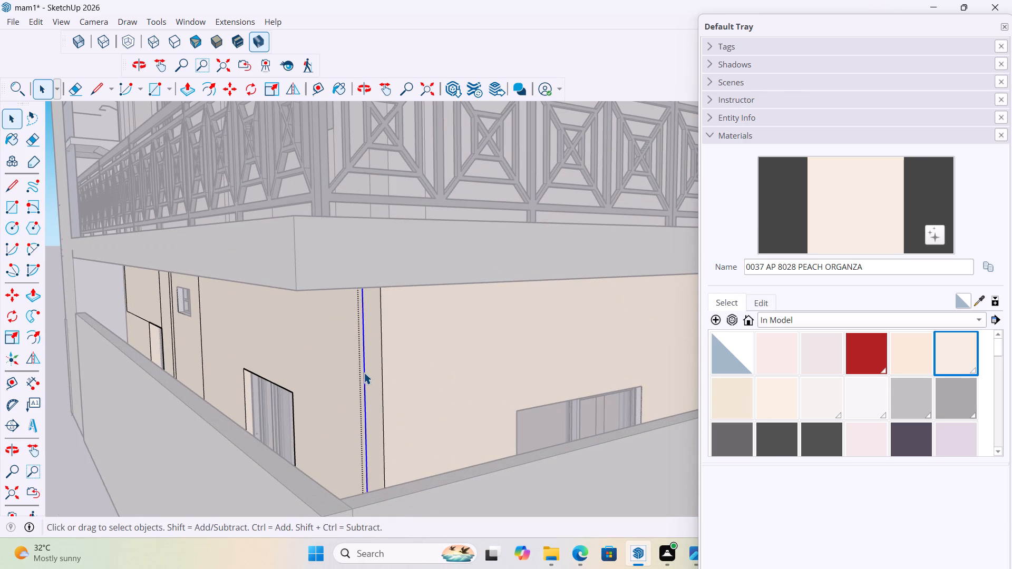
key("Delete")
Delete the four vertical seam lines around the small ventilator window on this next ground-floor facade.
scroll(344, 376, "down", 2)
middle_click_drag(235, 365, 358, 383)
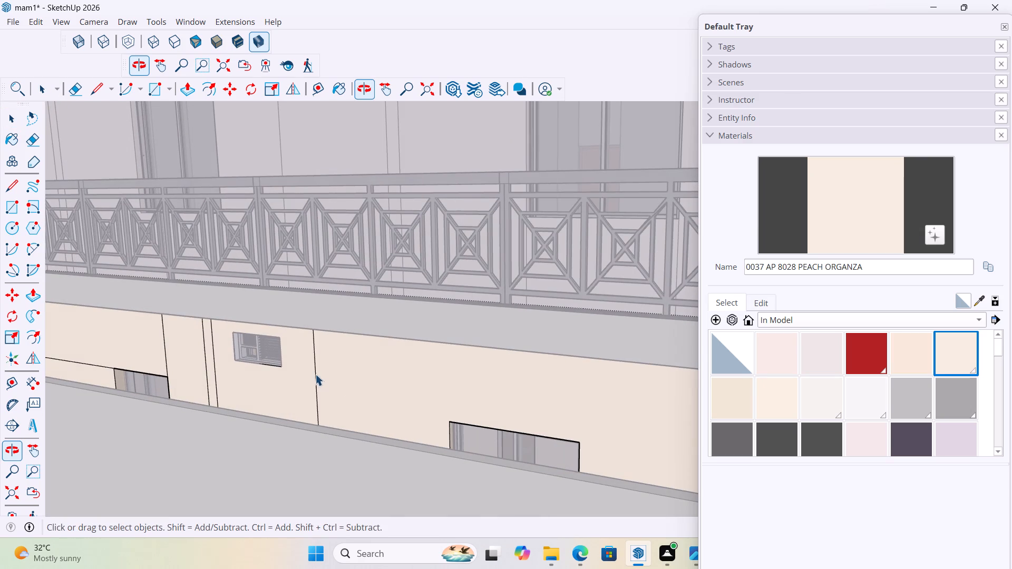
left_click(315, 376)
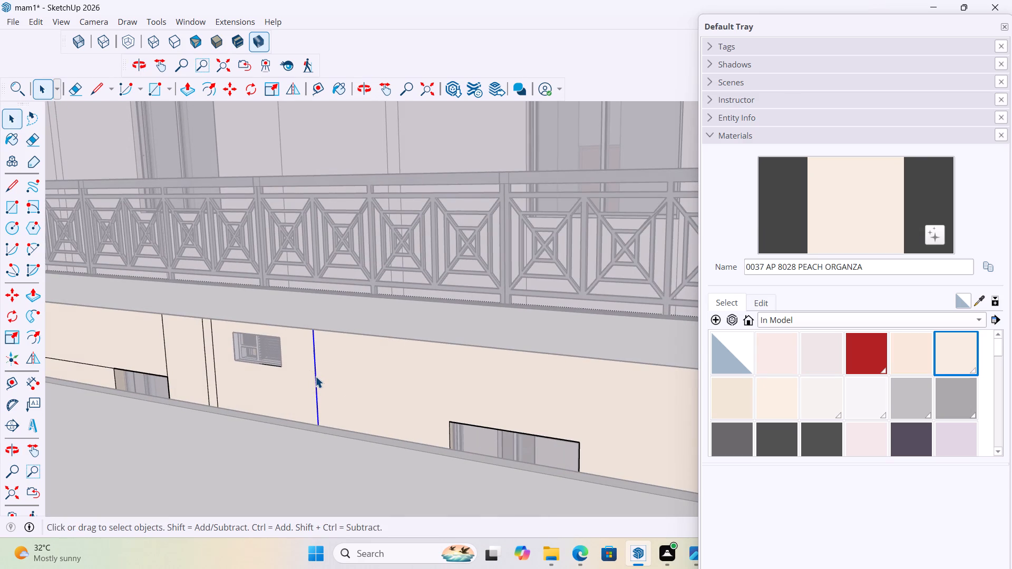
key("Delete")
scroll(226, 370, "up", 5)
left_click(211, 365)
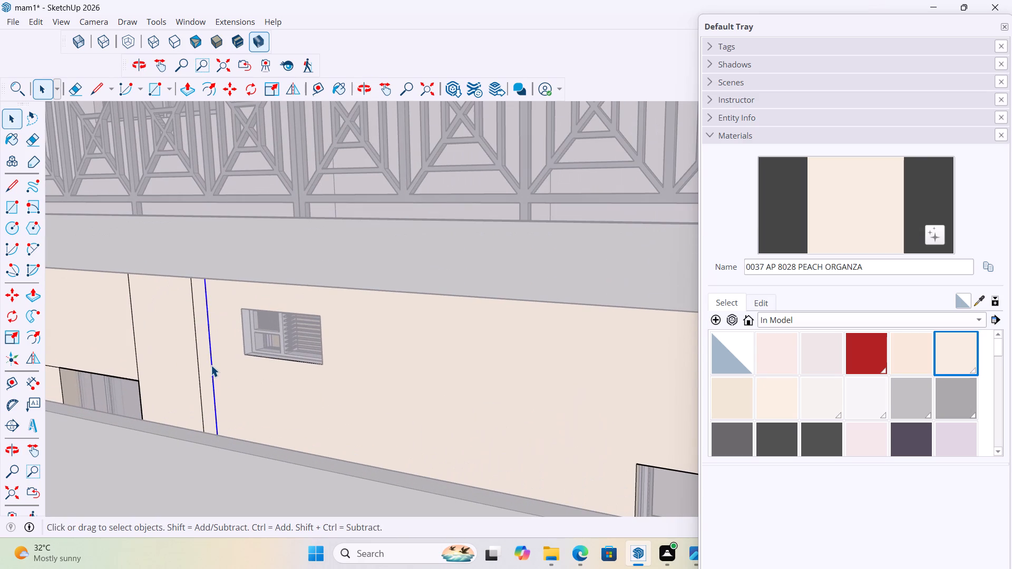
key("Delete")
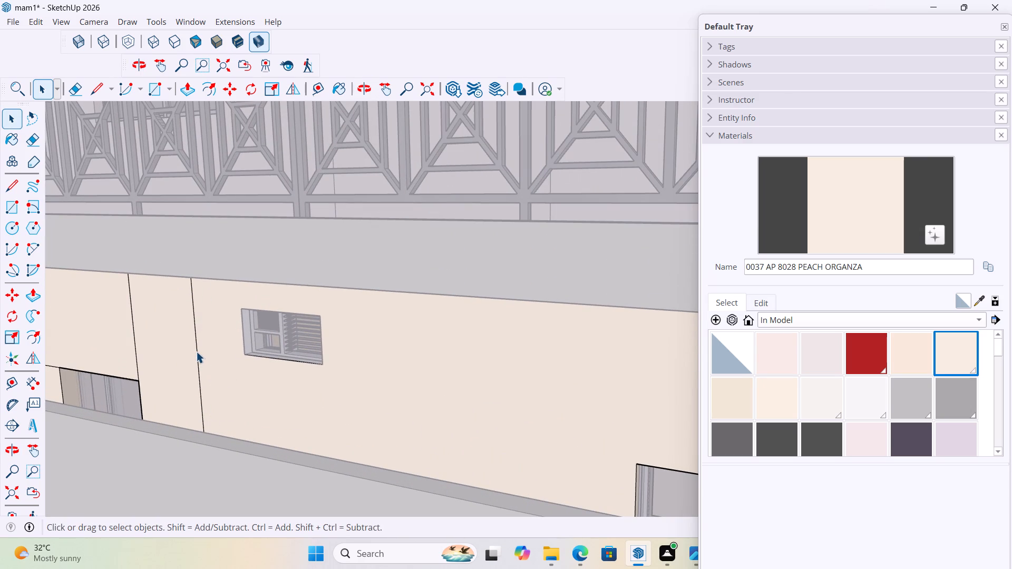
left_click(196, 351)
key("Delete")
left_click(135, 341)
key("Delete")
Delete the leftover horizontal and vertical lines beyond the window at this facade's far end, and close the wall group.
scroll(283, 350, "down", 9)
middle_click_drag(166, 387, 264, 380)
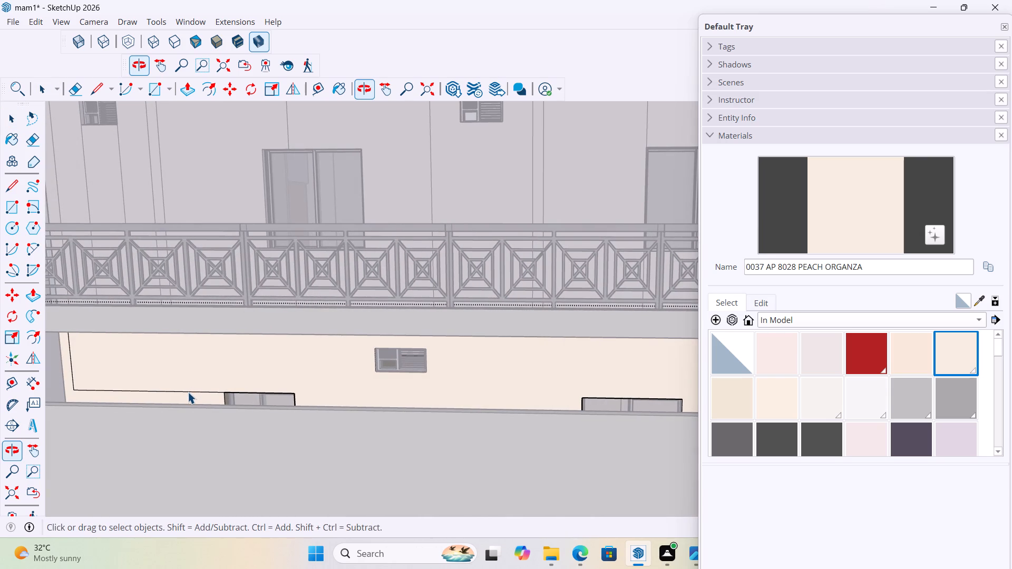
left_click(188, 392)
key("Delete")
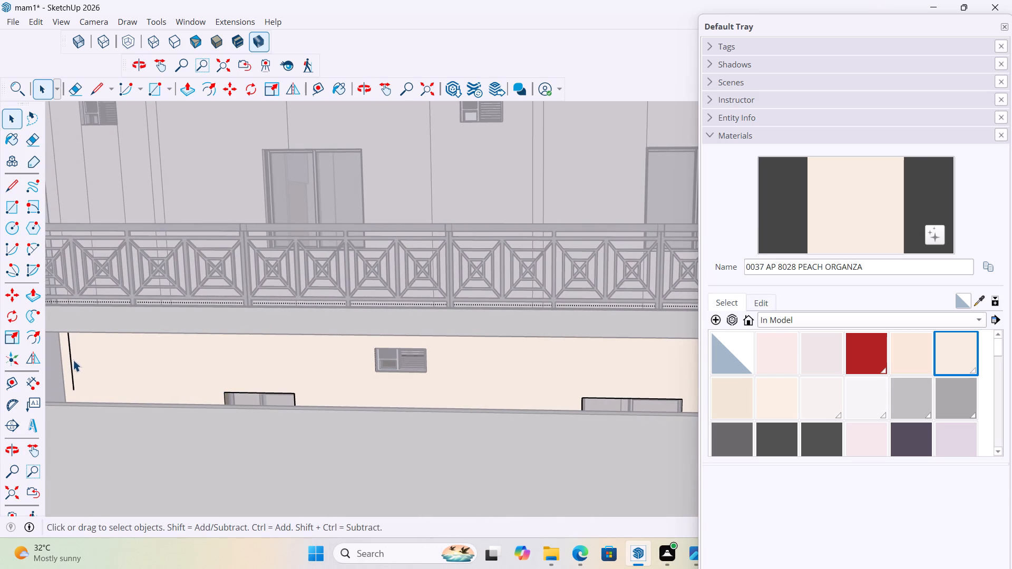
left_click(71, 366)
key("Delete")
scroll(169, 371, "down", 14)
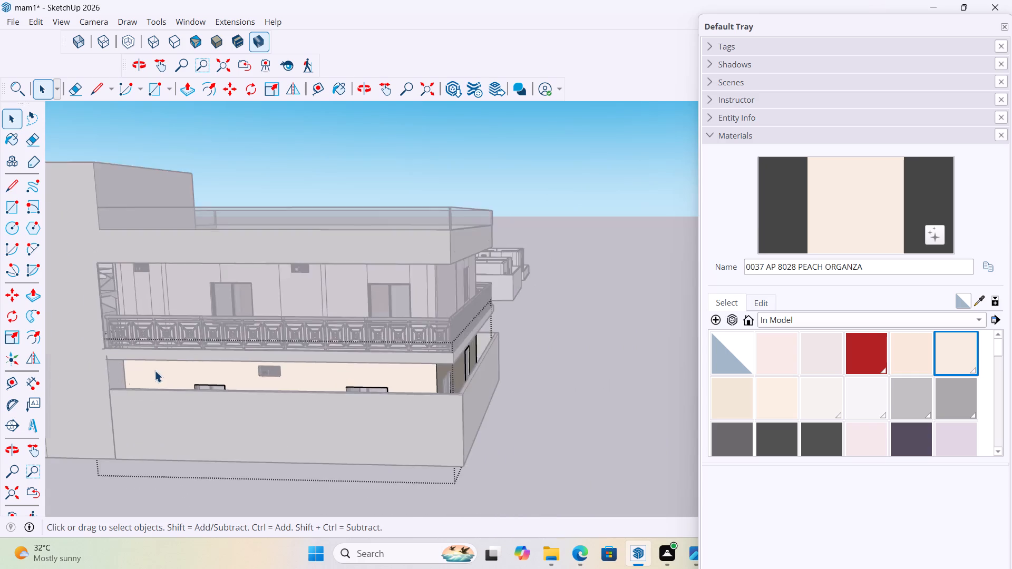
scroll(154, 370, "down", 2)
middle_click_drag(138, 430, 0, 503)
middle_click_drag(462, 373, 155, 386)
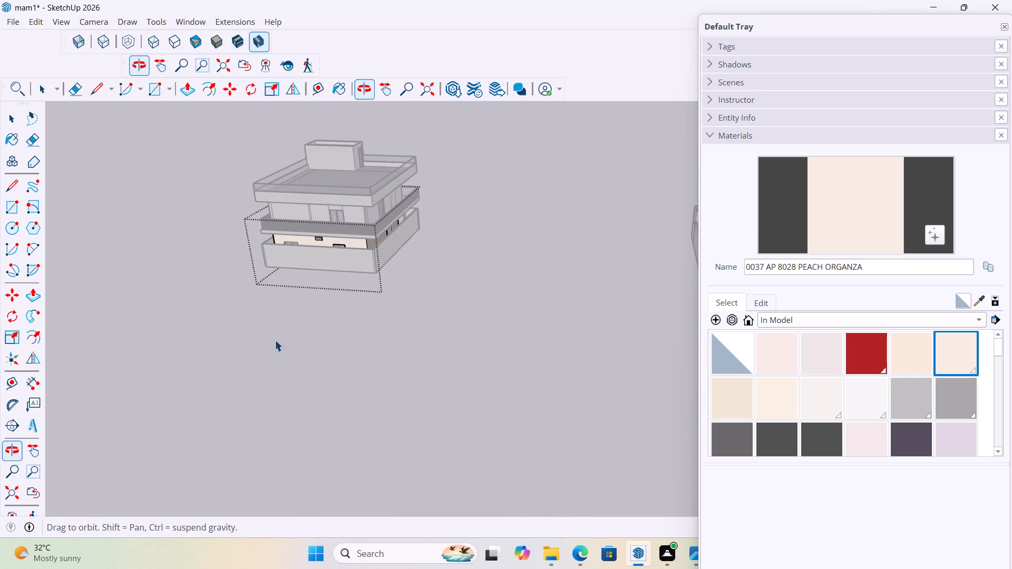
left_click_drag(410, 323, 411, 330)
scroll(410, 431, "down", 4)
left_click(445, 221)
Examine the rooftop glass railing's end on the coping beside the stair room door and wood-clad wall from several angles.
scroll(443, 176, "up", 6)
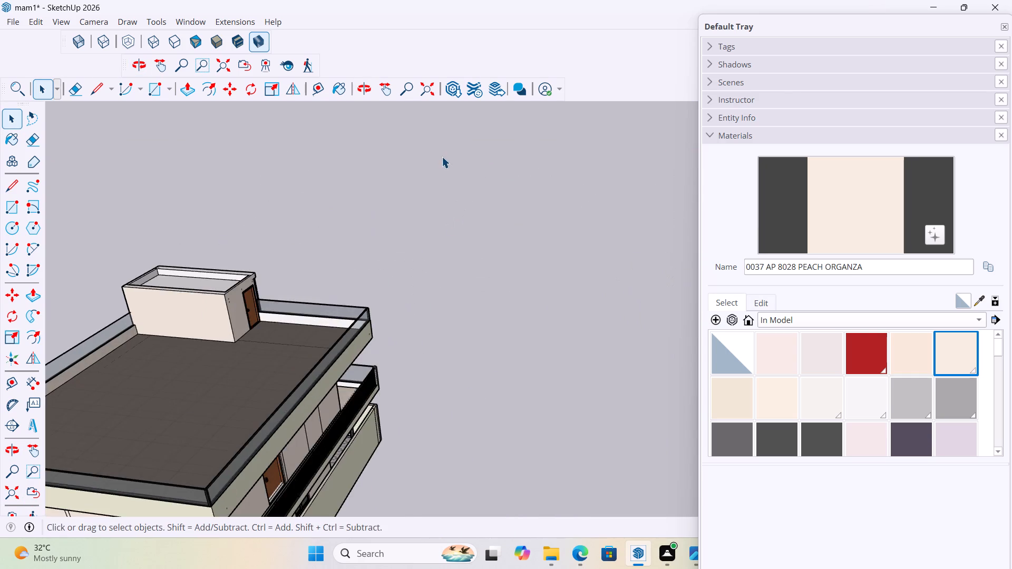
scroll(442, 156, "up", 1)
scroll(533, 257, "down", 3)
middle_click_drag(536, 291, 233, 283)
scroll(420, 288, "up", 5)
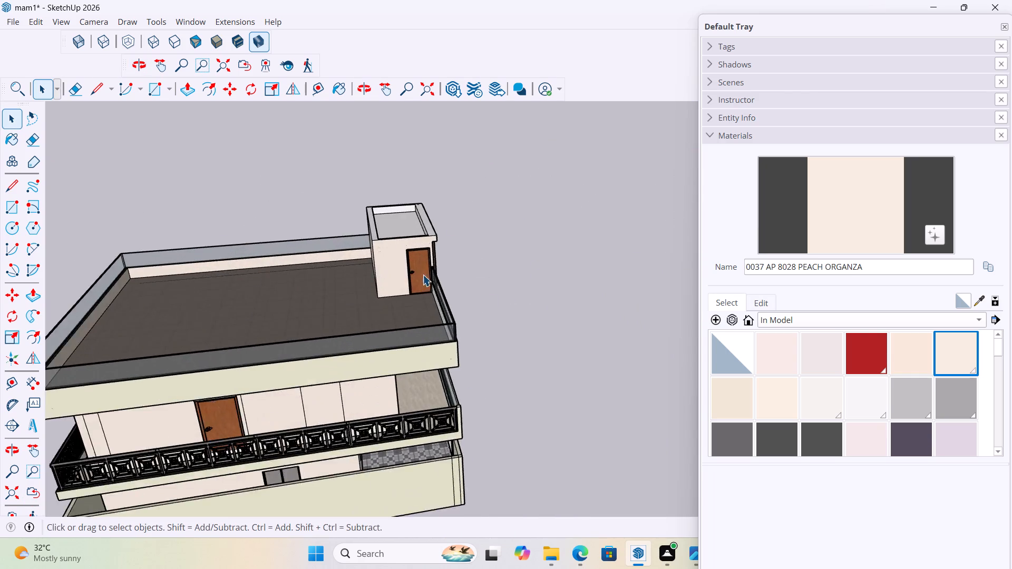
scroll(423, 274, "up", 7)
middle_click_drag(501, 283, 375, 277)
scroll(361, 269, "up", 12)
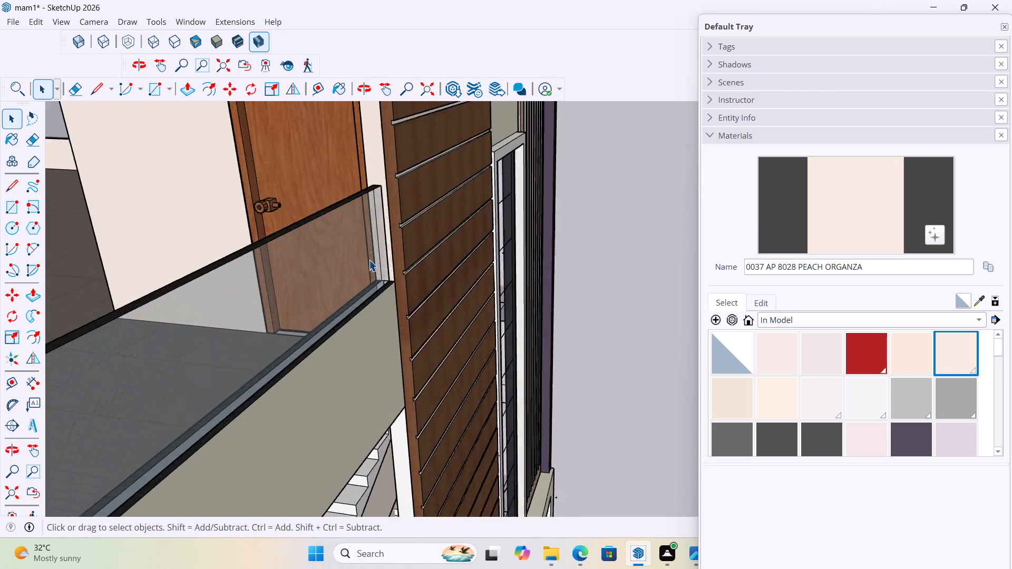
scroll(369, 260, "up", 9)
middle_click_drag(435, 276, 620, 328)
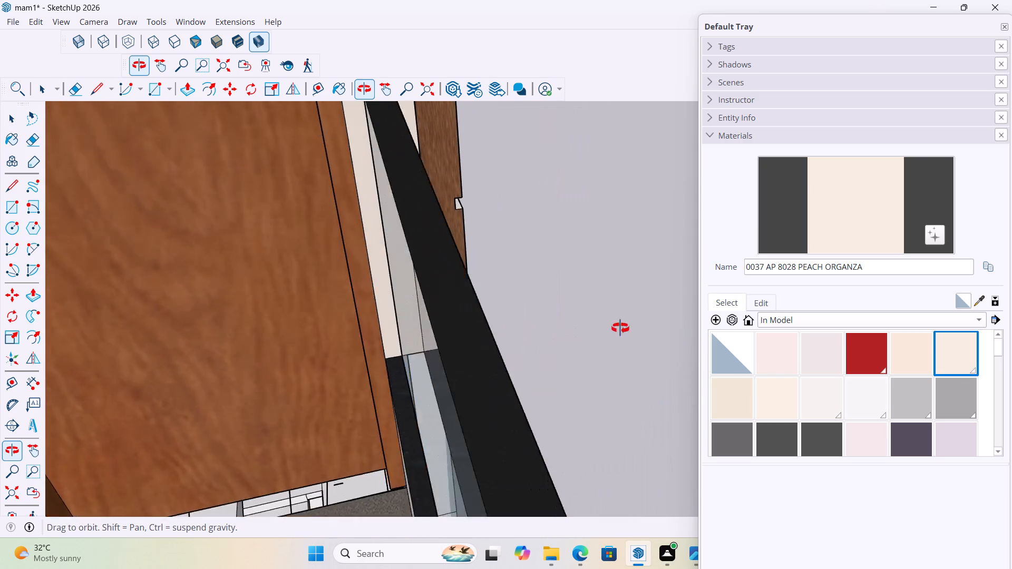
middle_click_drag(620, 328, 434, 349)
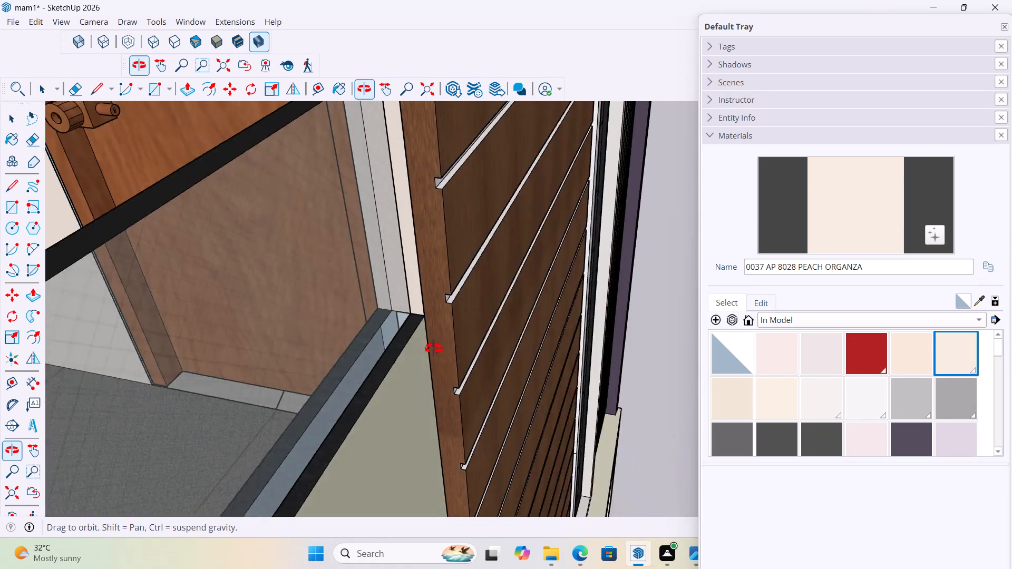
middle_click_drag(434, 349, 467, 363)
scroll(391, 382, "down", 4)
scroll(403, 366, "up", 3)
middle_click_drag(378, 335, 500, 359)
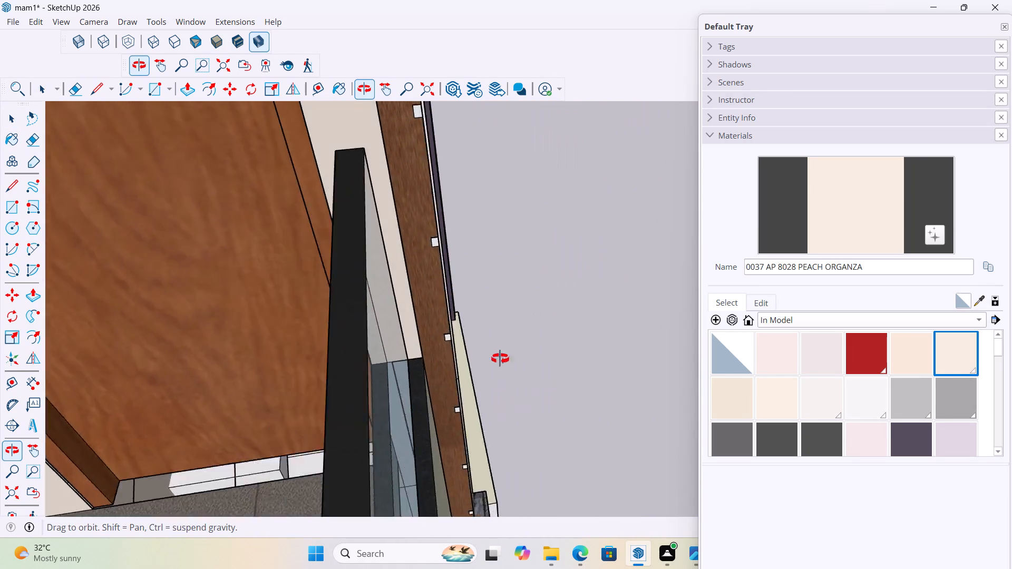
middle_click_drag(500, 359, 207, 315)
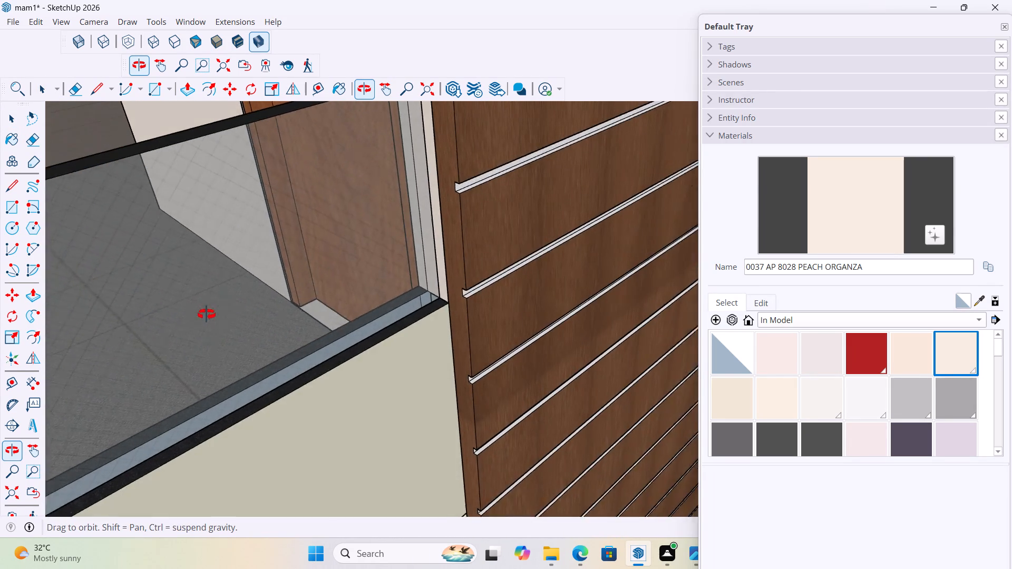
Examine the rooftop glass railing's end on the parapet coping where it meets the wood-clad wall.
middle_click_drag(207, 315, 194, 313)
scroll(195, 312, "up", 1)
left_click(358, 316)
scroll(412, 361, "down", 8)
scroll(430, 343, "up", 9)
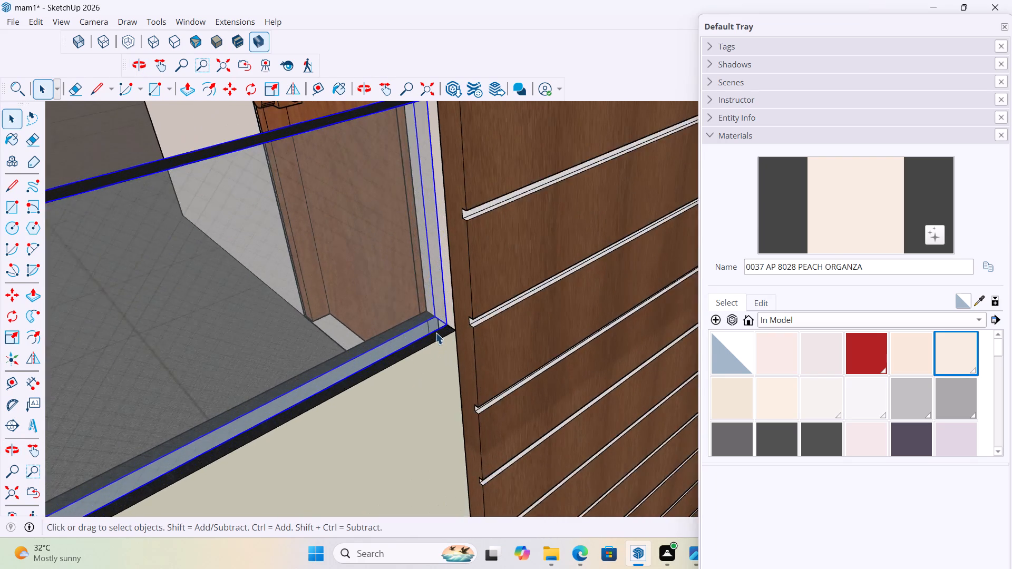
scroll(435, 332, "up", 7)
middle_click_drag(435, 332, 342, 324)
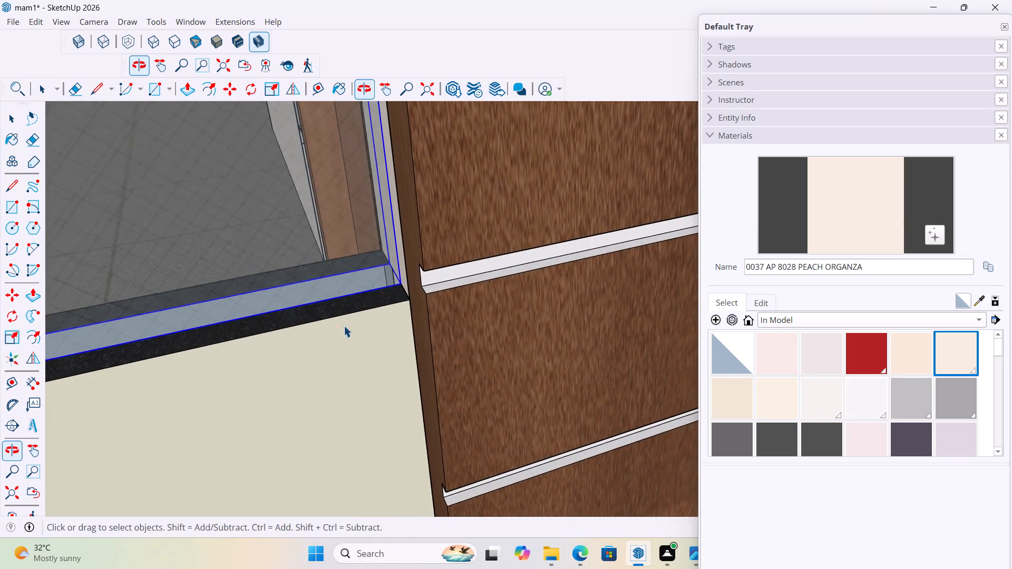
scroll(476, 299, "down", 15)
scroll(417, 318, "down", 17)
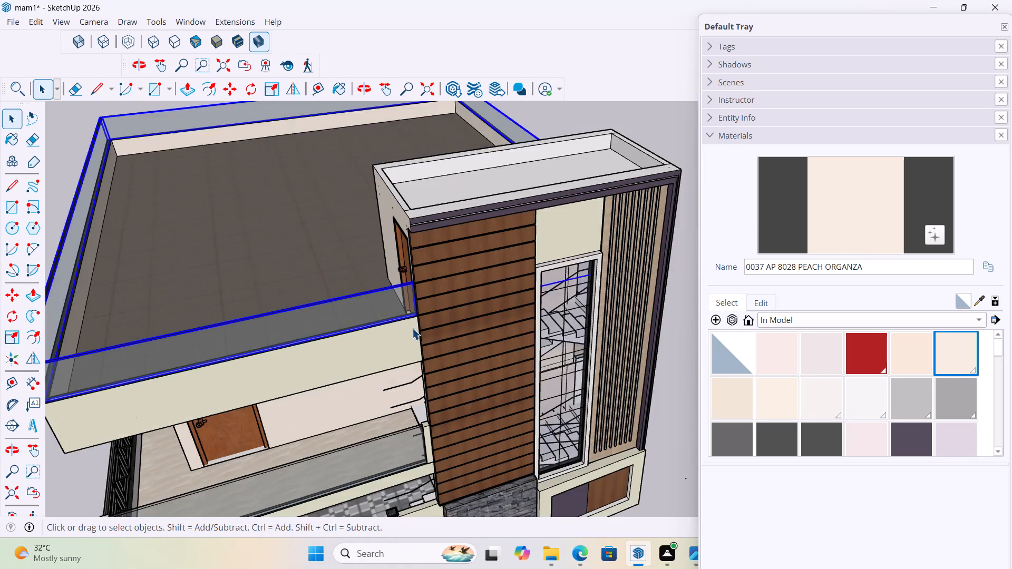
scroll(411, 322, "down", 6)
left_click(610, 316)
Examine the first-floor balcony railings, walls and rooftop parapet around the front corner of the house.
scroll(339, 411, "up", 1)
middle_click_drag(318, 397, 329, 332)
scroll(294, 367, "up", 11)
middle_click_drag(251, 353, 358, 322)
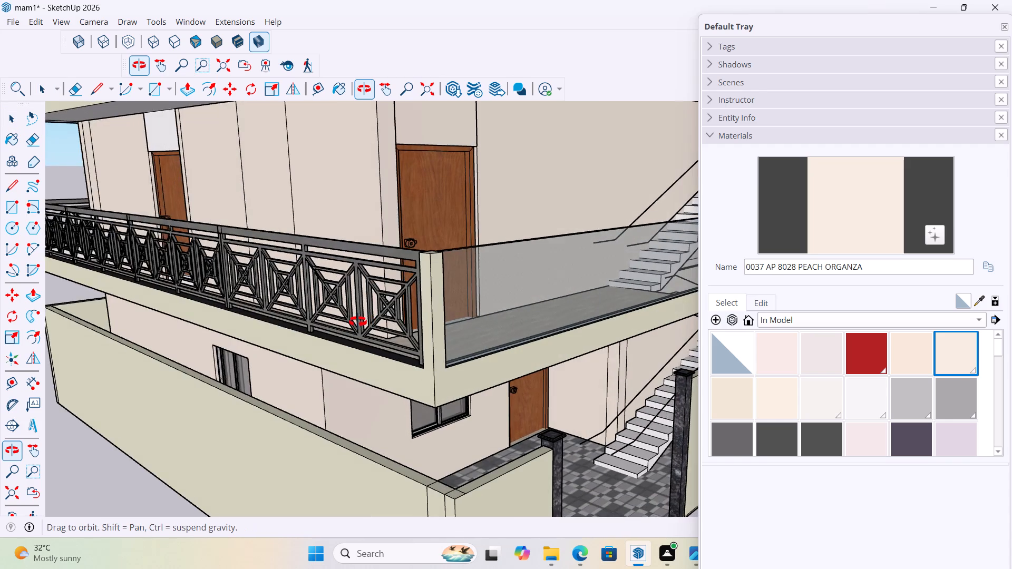
middle_click_drag(358, 322, 288, 341)
scroll(303, 352, "down", 9)
scroll(365, 367, "down", 6)
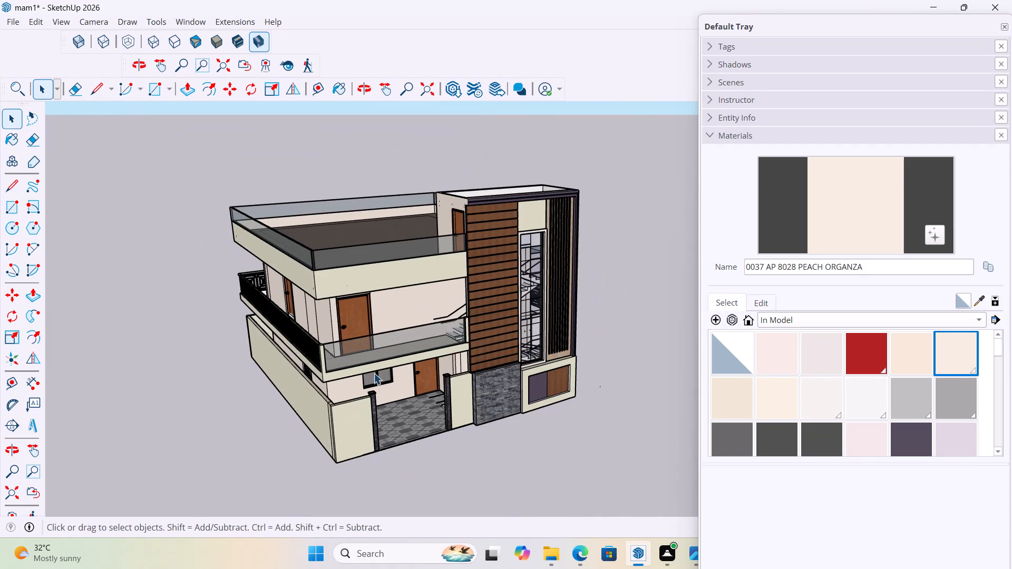
scroll(260, 235, "up", 7)
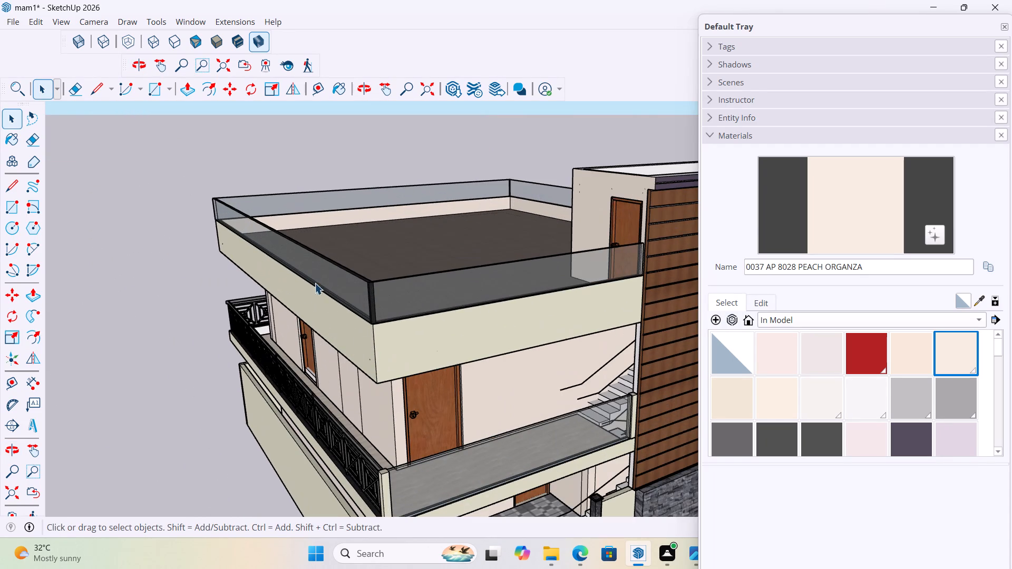
scroll(407, 382, "down", 5)
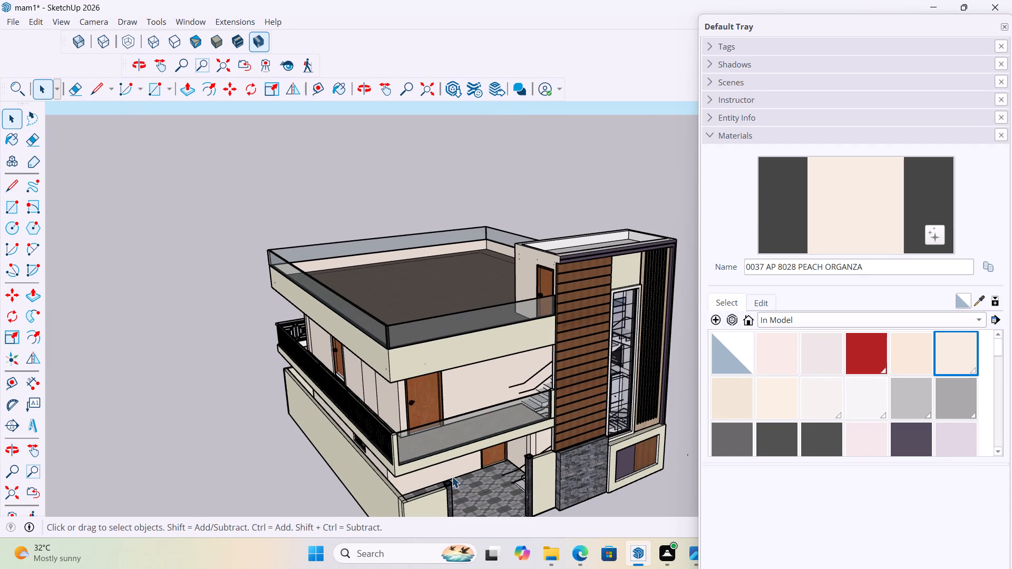
middle_click_drag(414, 441, 452, 406)
In the ground-floor wall group, delete the two vertical seam lines on the stair side of the entrance wall beside the door.
scroll(568, 448, "up", 3)
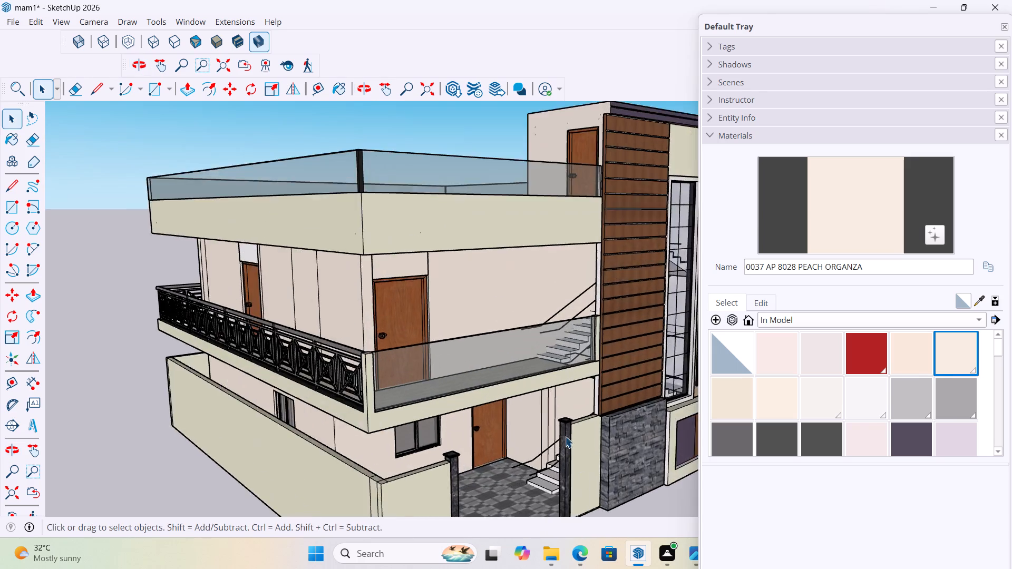
scroll(565, 436, "up", 10)
double_click(551, 392)
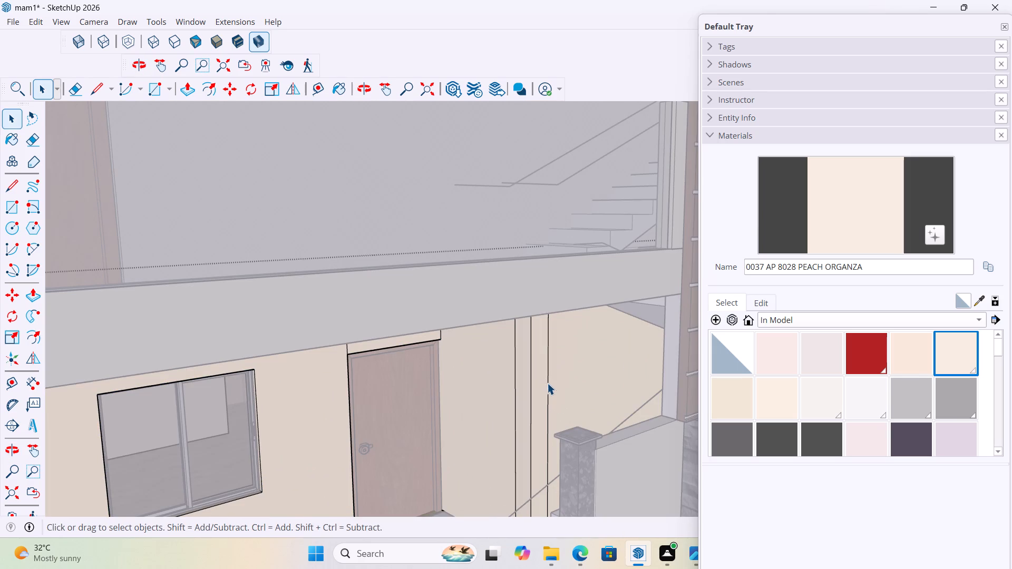
left_click(547, 383)
key("Delete")
scroll(538, 383, "right", 2)
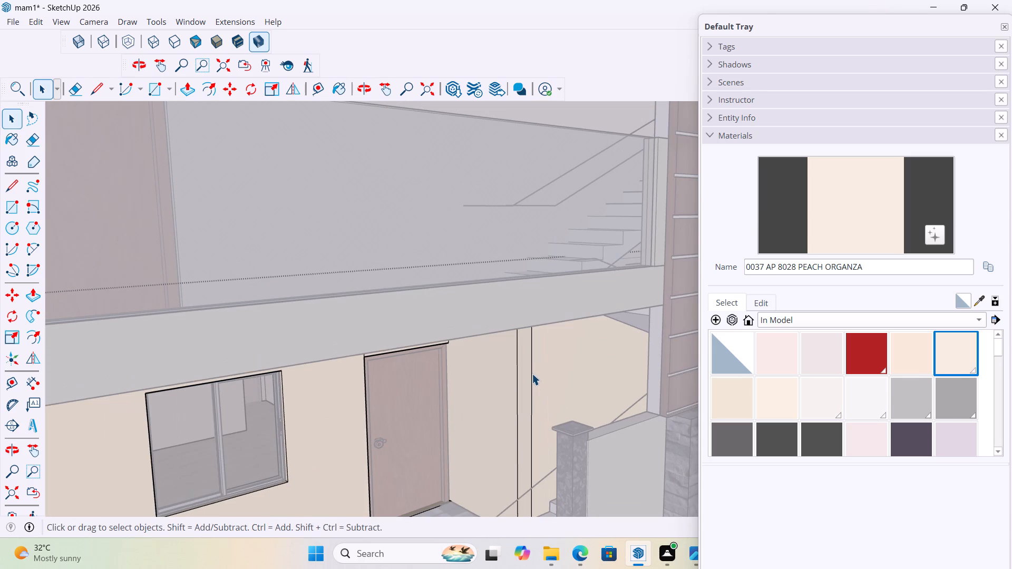
left_click(532, 374)
key("Delete")
left_click(532, 368)
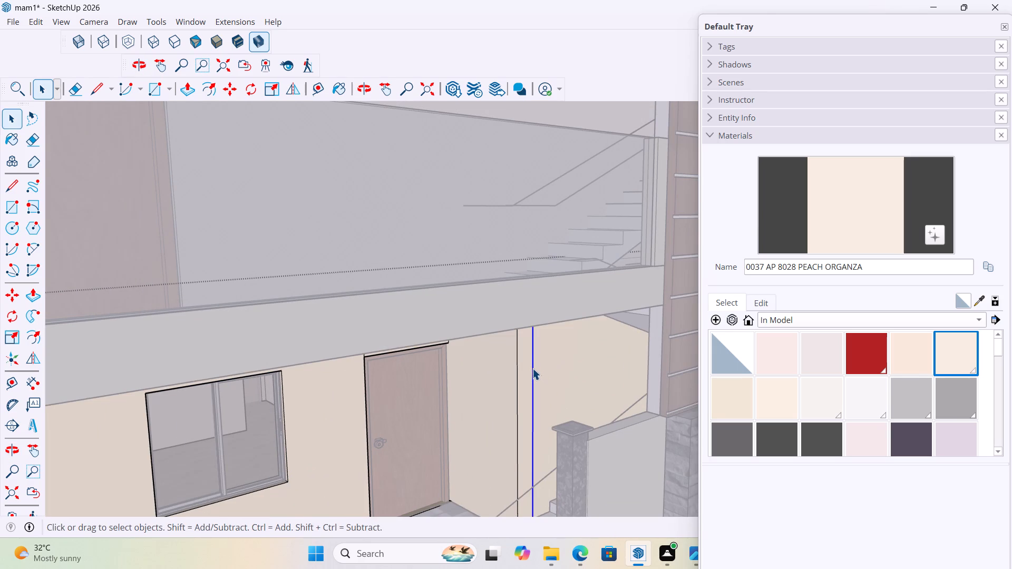
key("Delete")
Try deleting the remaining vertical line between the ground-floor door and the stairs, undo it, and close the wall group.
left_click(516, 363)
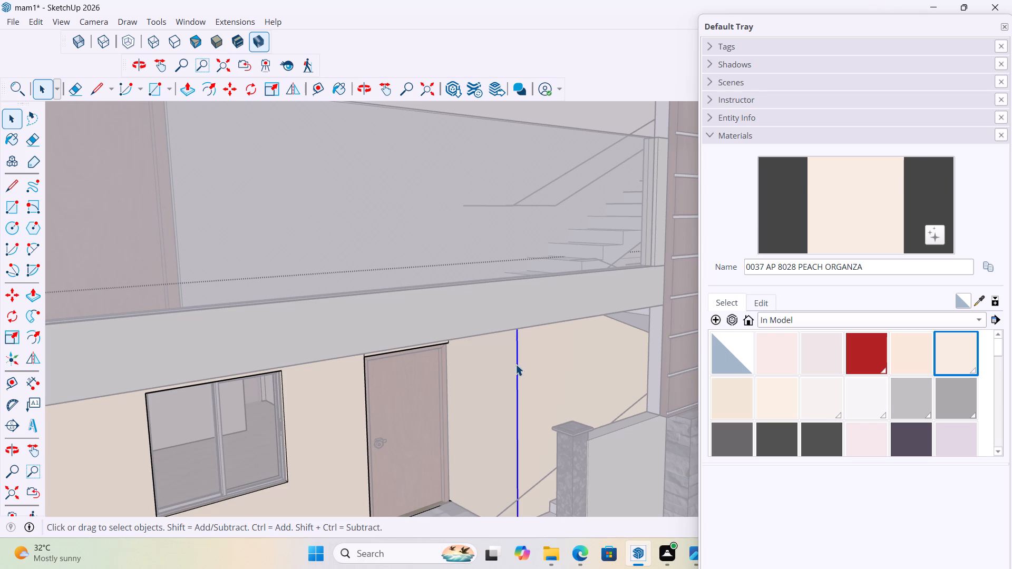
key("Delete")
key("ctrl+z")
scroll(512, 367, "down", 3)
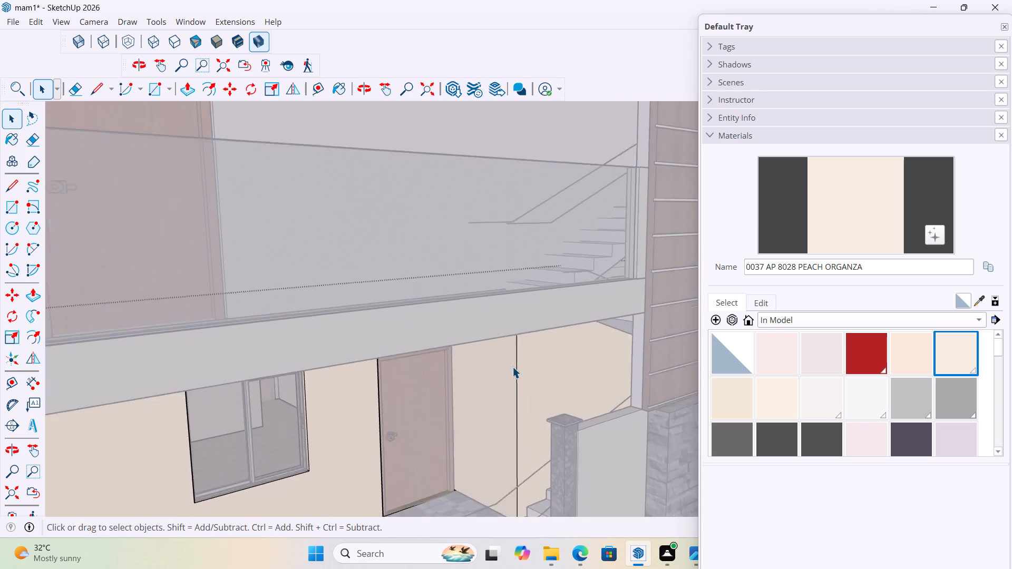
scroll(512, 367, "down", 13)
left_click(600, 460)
Delete the two vertical seam lines beside the compound wall's front corner, keeping the corner edge, and close the group.
scroll(551, 438, "up", 9)
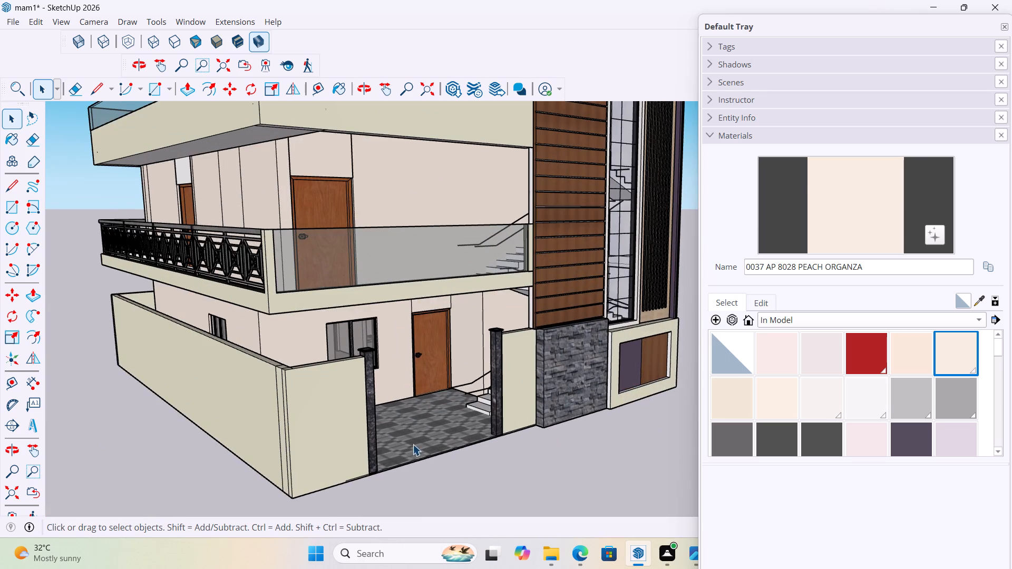
scroll(280, 434, "up", 8)
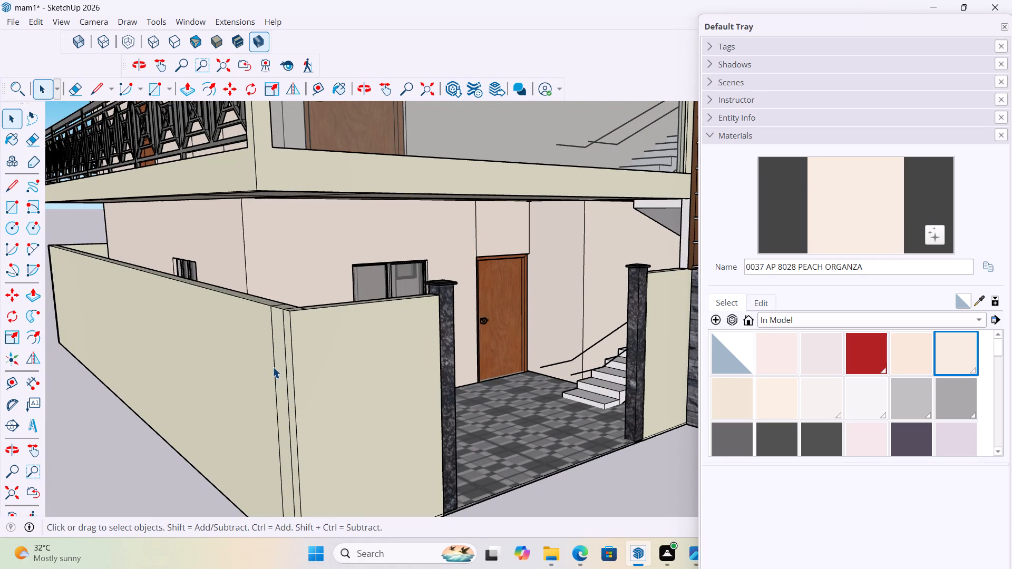
left_click(274, 370)
double_click(274, 370)
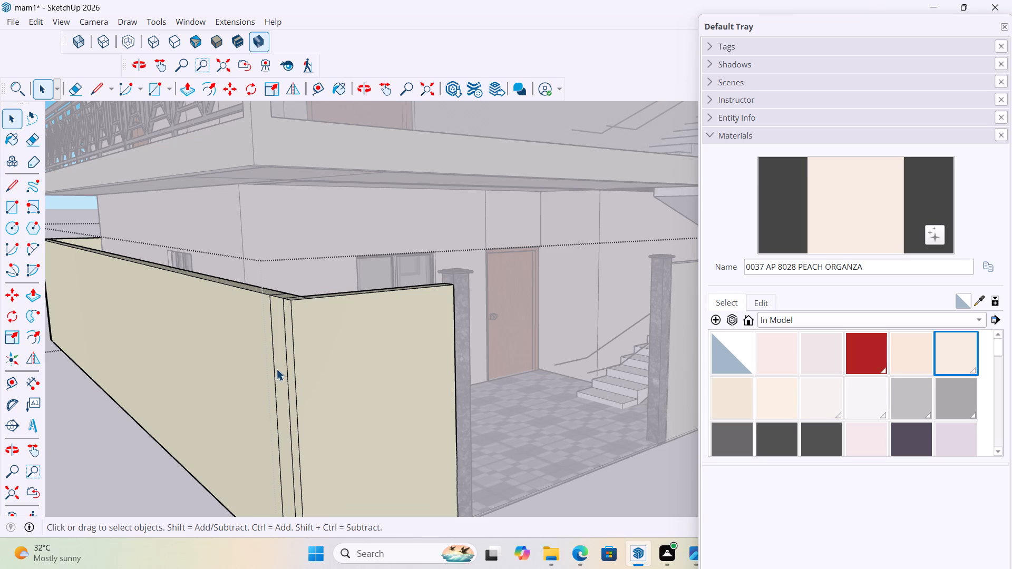
left_click(274, 366)
key("Delete")
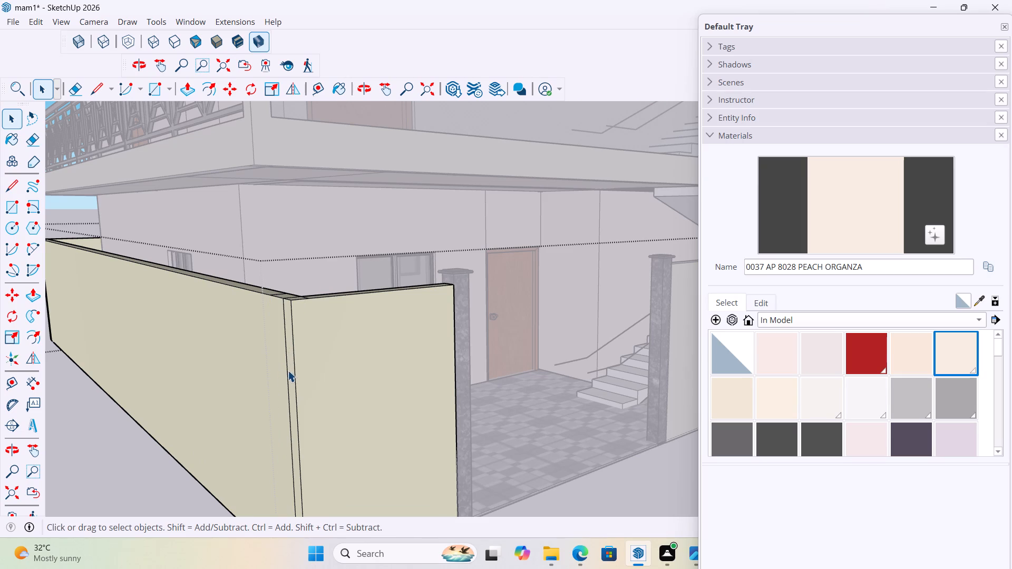
left_click(287, 368)
key("Delete")
scroll(362, 357, "down", 11)
middle_click_drag(548, 438, 440, 468)
left_click(440, 468)
Paint the white panel above the first-floor balcony door with the sampled wall material 0037 AP 8028 PEACH ORGANZA.
scroll(567, 384, "up", 3)
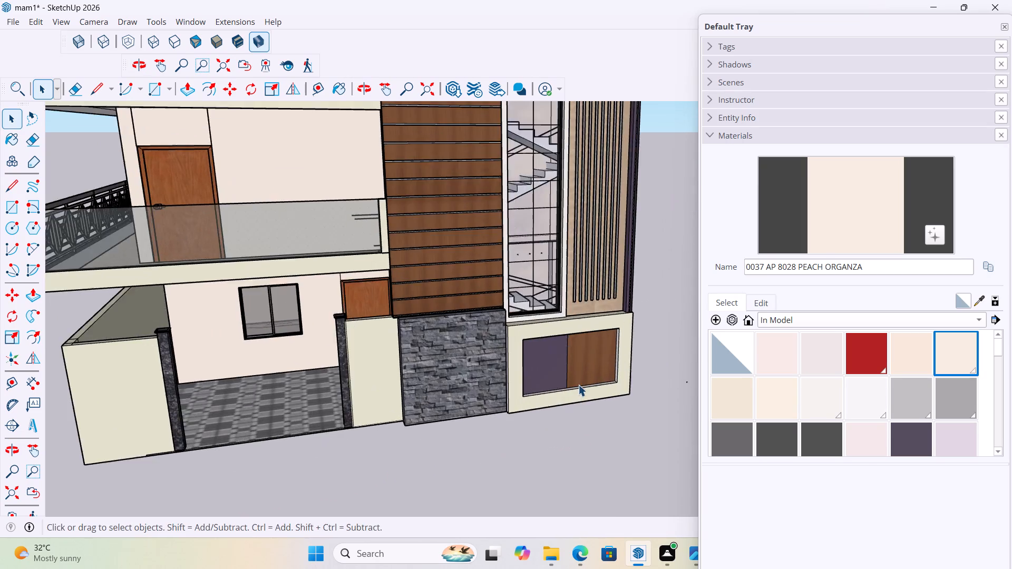
scroll(588, 401, "down", 4)
middle_click_drag(561, 421, 485, 449)
scroll(520, 340, "down", 5)
scroll(494, 342, "up", 3)
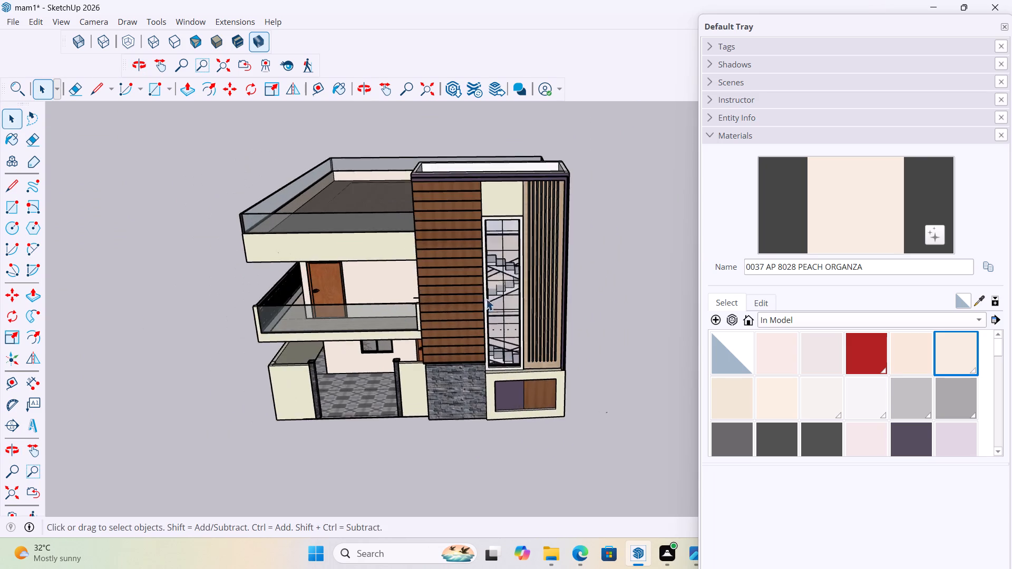
middle_click_drag(471, 278, 787, 234)
scroll(787, 234, "up", 1)
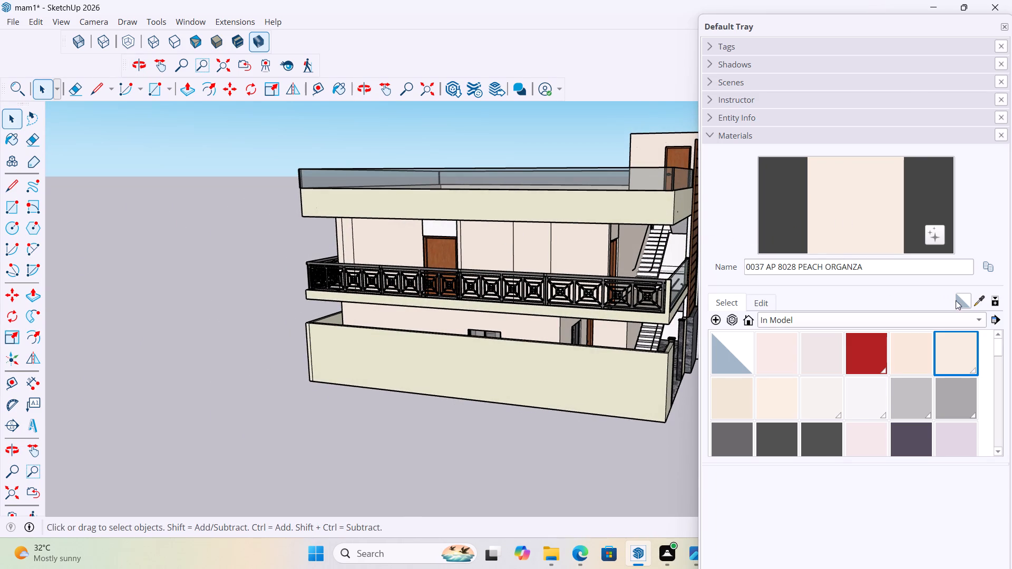
left_click(980, 301)
scroll(596, 236, "up", 2)
left_click(592, 237)
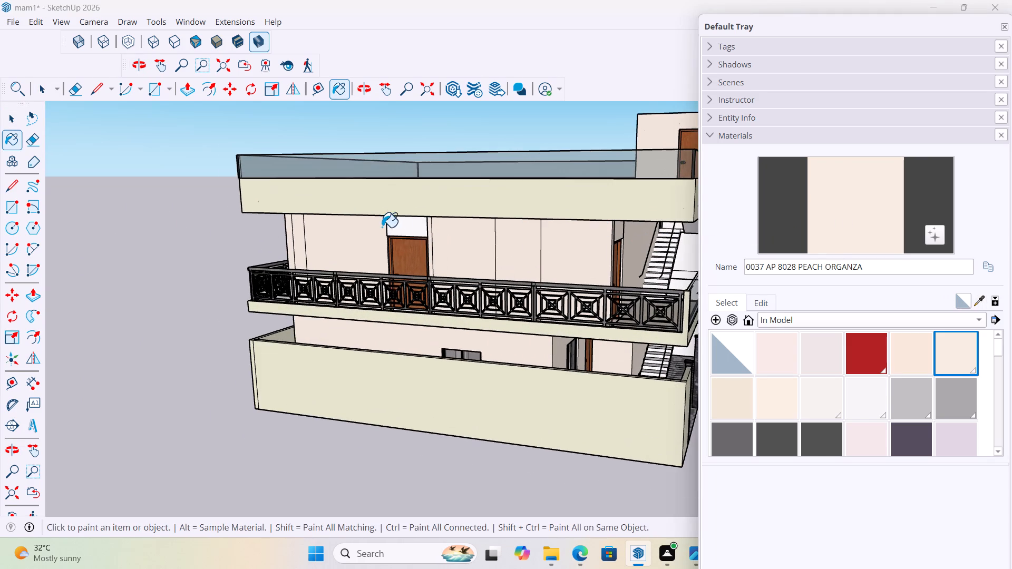
scroll(380, 227, "up", 15)
left_click(414, 224)
scroll(414, 224, "down", 2)
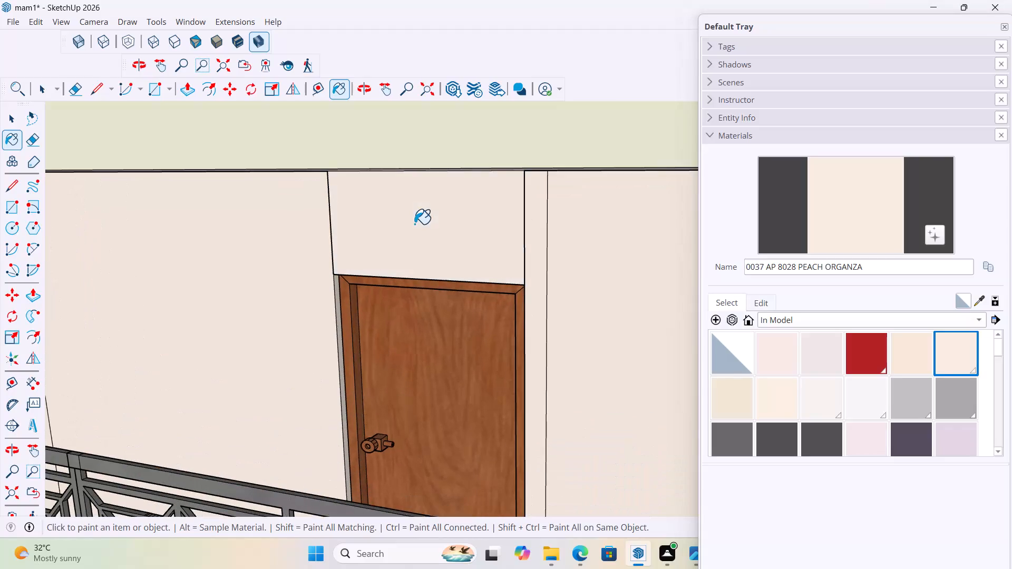
Delete the vertical seam line beside the first-floor balcony door in the wall group, and close the group.
scroll(414, 224, "down", 2)
scroll(491, 248, "up", 3)
key("space")
left_click(508, 255)
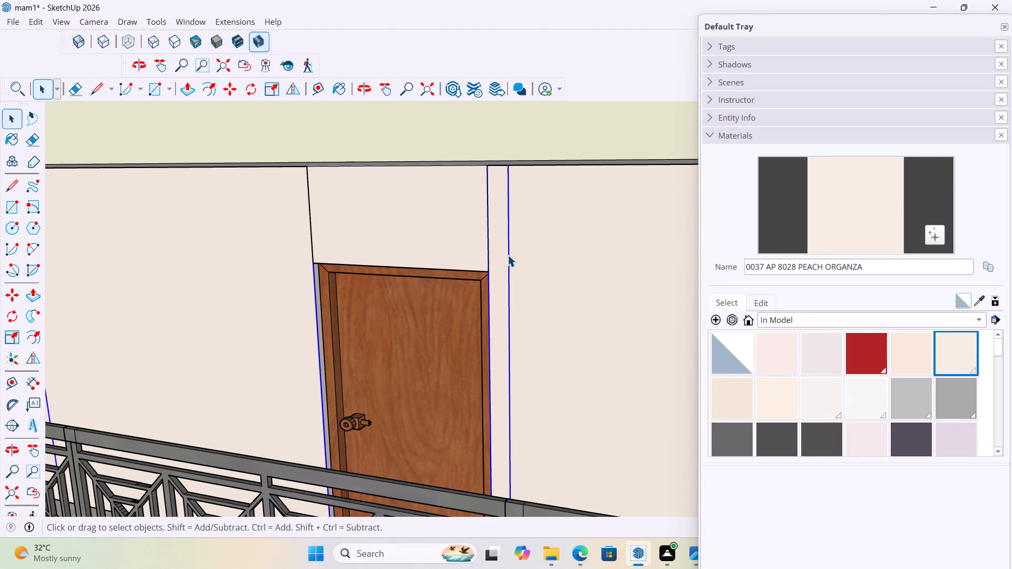
double_click(508, 255)
left_click(510, 258)
key("Delete")
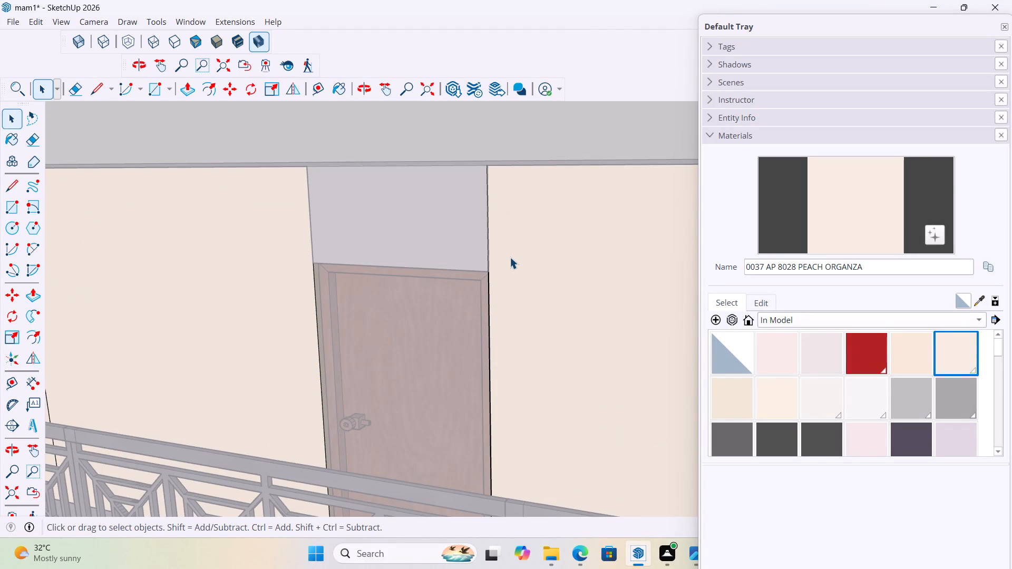
scroll(510, 257, "down", 3)
scroll(447, 253, "down", 4)
scroll(286, 405, "down", 6)
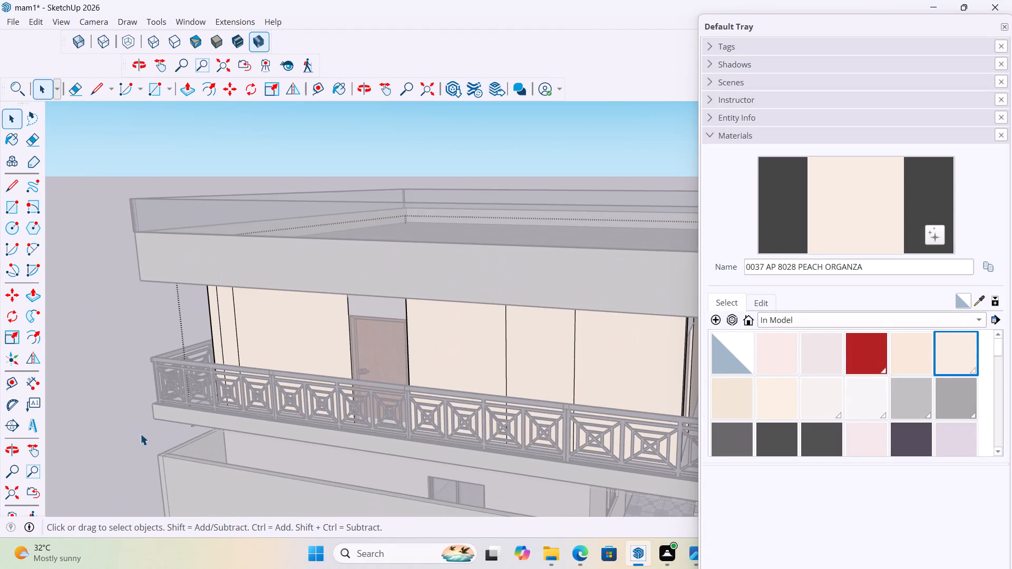
left_click(101, 434)
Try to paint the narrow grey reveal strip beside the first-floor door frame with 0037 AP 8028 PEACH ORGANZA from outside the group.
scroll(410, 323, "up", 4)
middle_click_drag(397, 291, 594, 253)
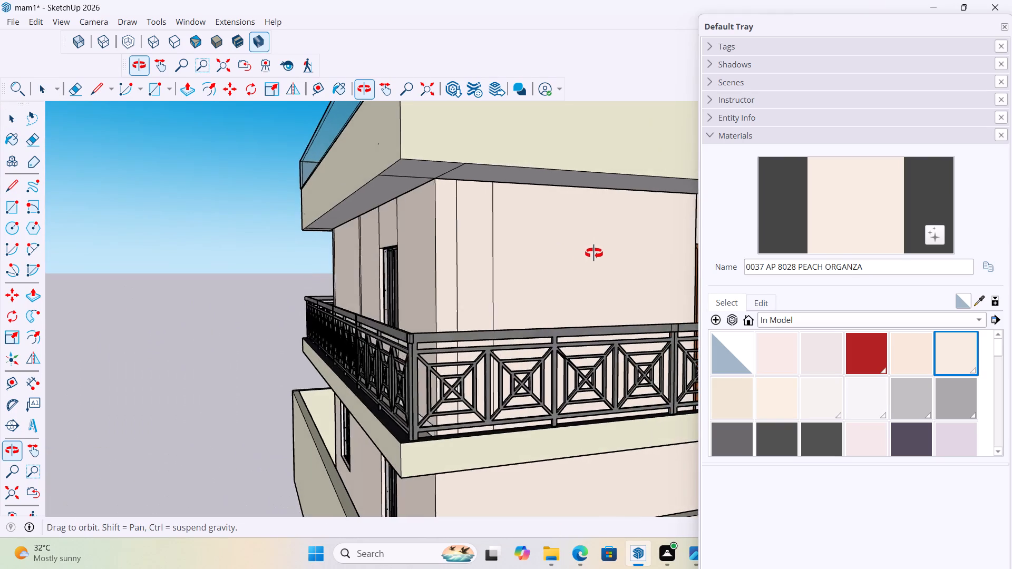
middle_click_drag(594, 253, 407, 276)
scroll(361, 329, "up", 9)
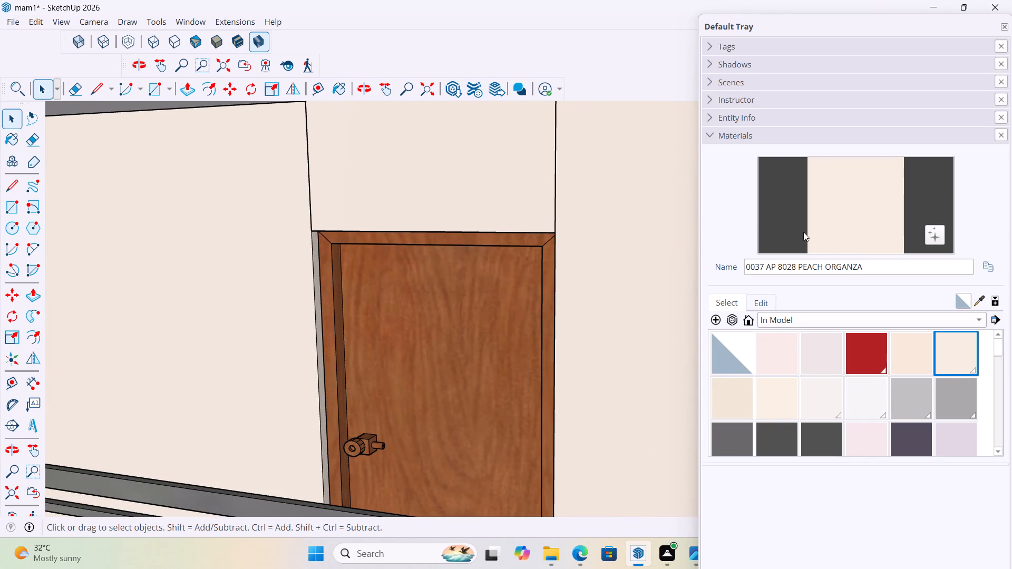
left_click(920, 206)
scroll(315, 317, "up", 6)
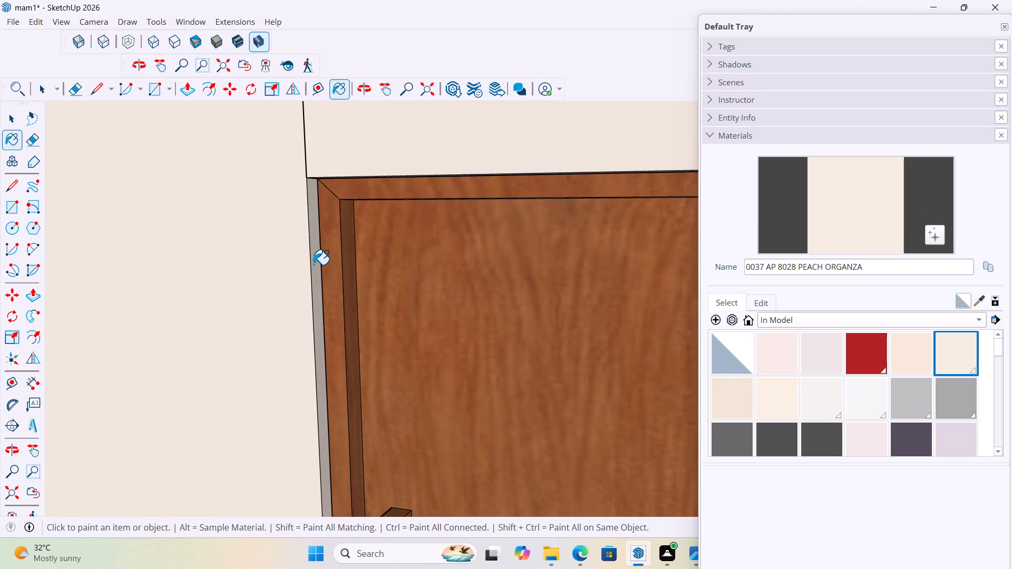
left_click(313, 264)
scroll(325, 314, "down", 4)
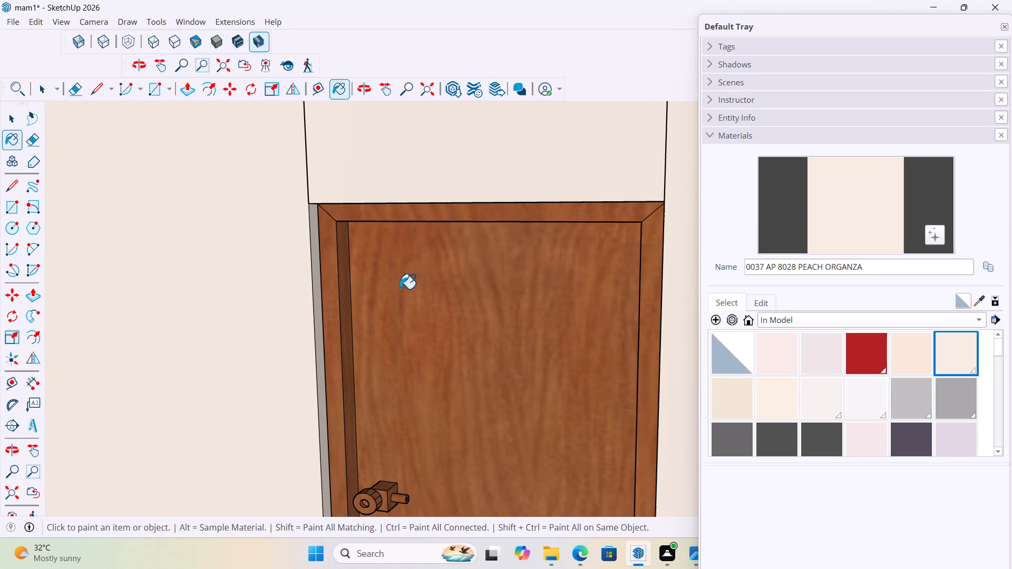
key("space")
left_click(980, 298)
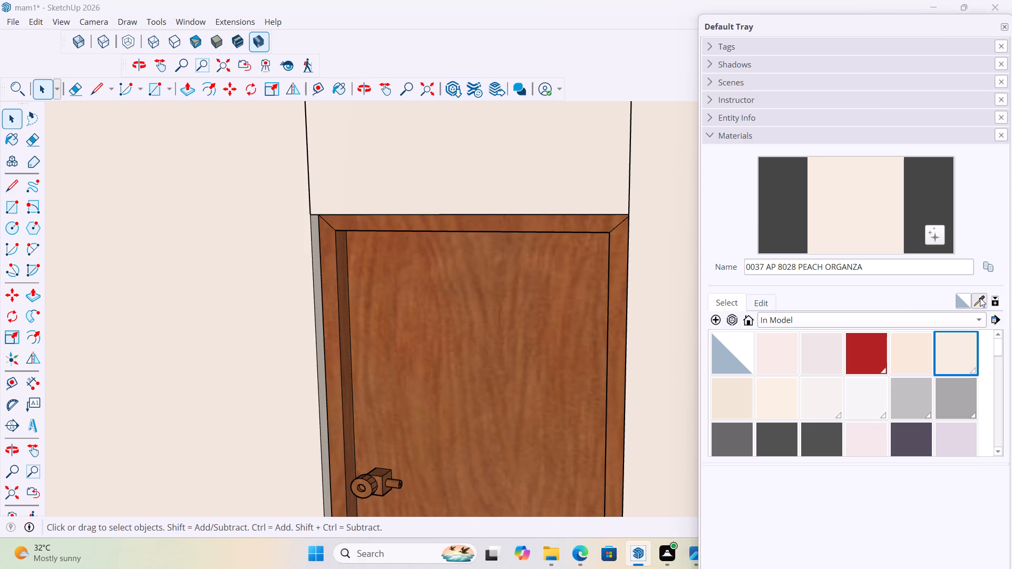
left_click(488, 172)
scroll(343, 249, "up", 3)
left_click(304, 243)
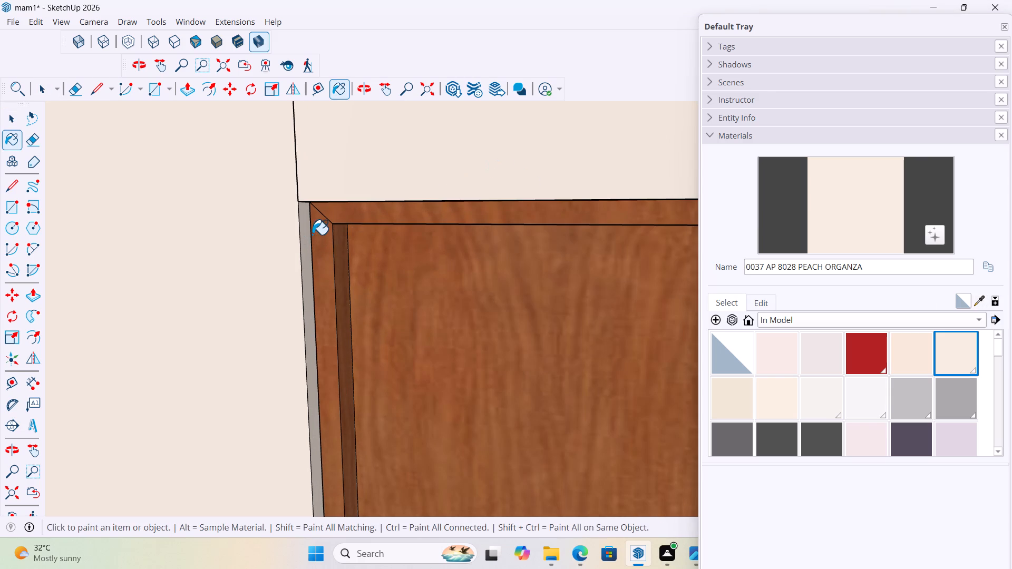
Open the wall group, sample the material of the narrow reveal strip beside the first-floor door frame, and close the group.
key("space")
double_click(307, 243)
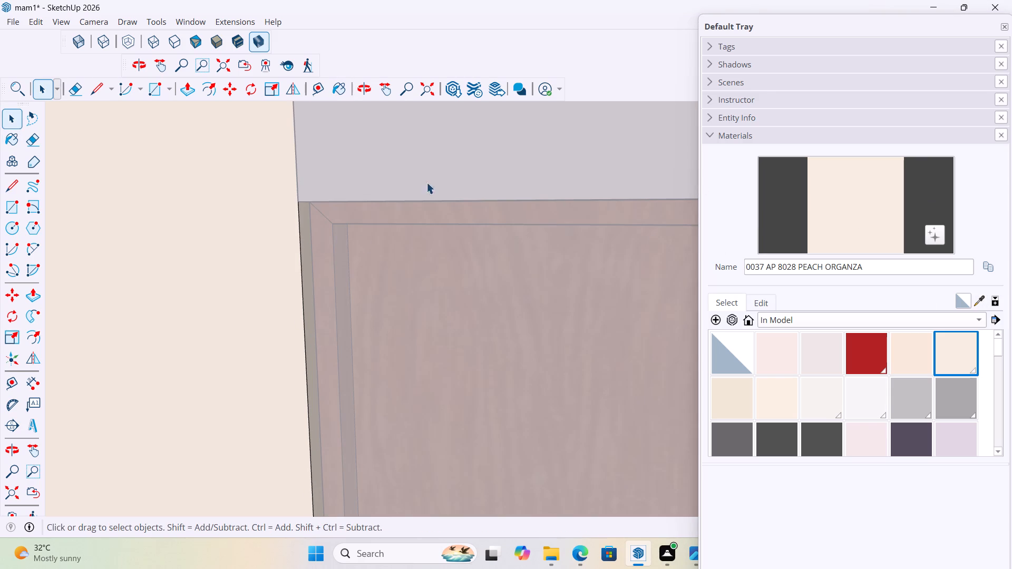
left_click(975, 300)
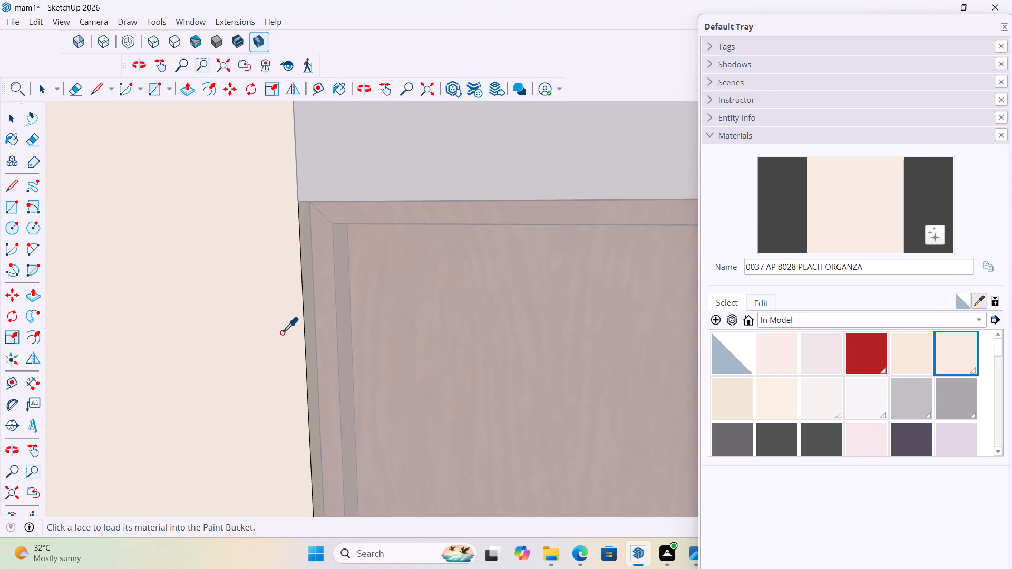
scroll(281, 329, "up", 3)
left_click(318, 309)
scroll(288, 303, "down", 3)
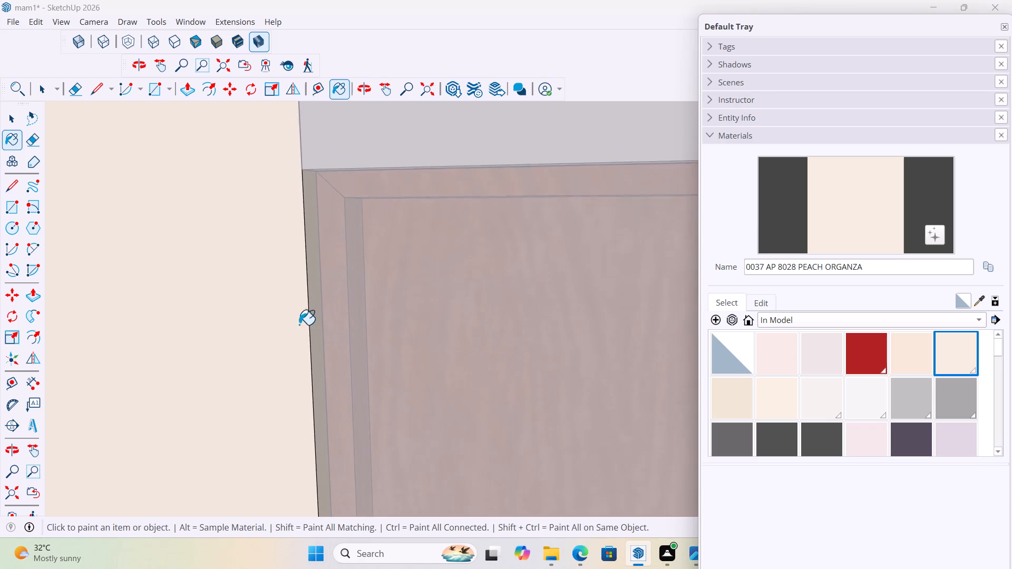
scroll(299, 325, "down", 20)
scroll(299, 325, "down", 11)
key("space")
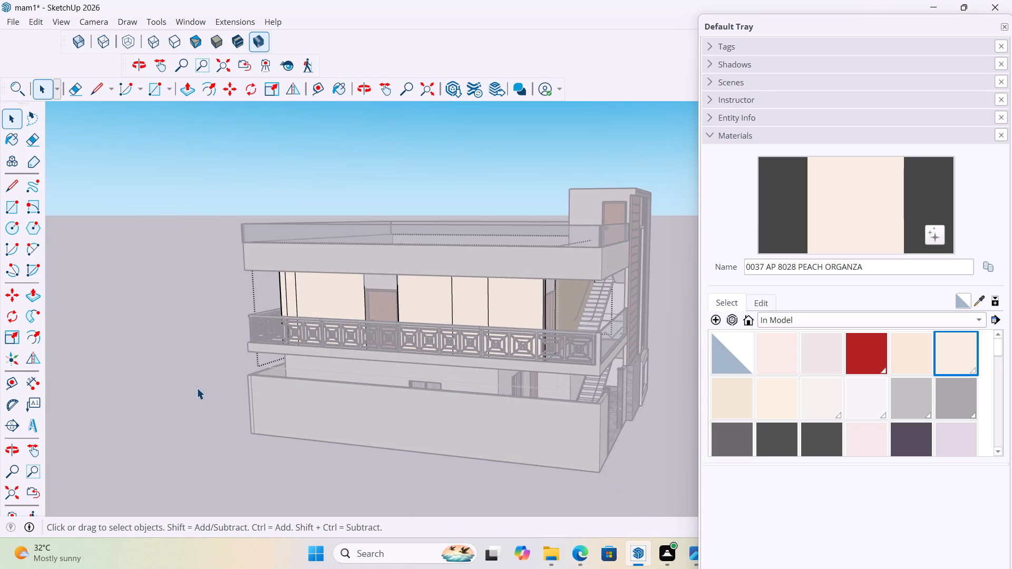
left_click(197, 388)
Inspect the balcony side, roof terrace, stair tower and front elevation for remaining stray lines and unpainted patches.
scroll(351, 302, "up", 16)
scroll(426, 323, "down", 3)
scroll(488, 387, "down", 3)
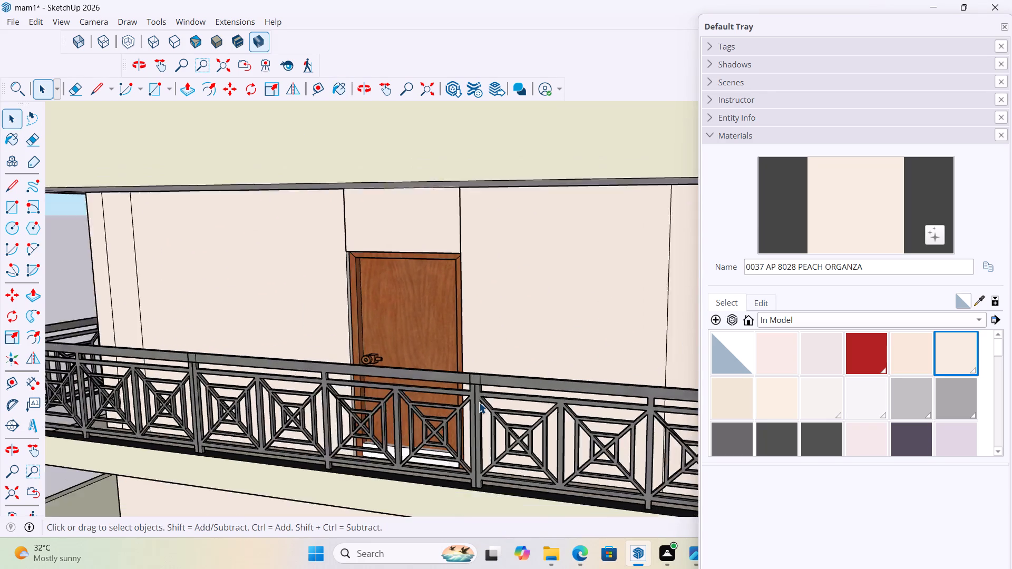
scroll(479, 402, "down", 14)
scroll(567, 423, "up", 9)
middle_click_drag(566, 429, 401, 468)
scroll(401, 425, "down", 16)
scroll(402, 423, "down", 5)
scroll(497, 490, "up", 5)
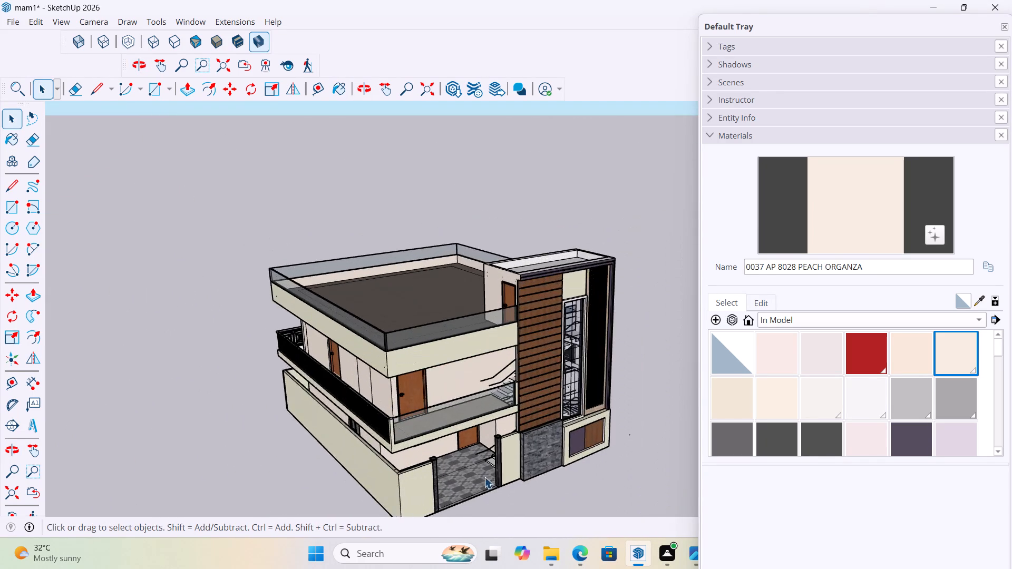
scroll(484, 477, "up", 2)
middle_click_drag(507, 481, 408, 513)
scroll(297, 155, "up", 4)
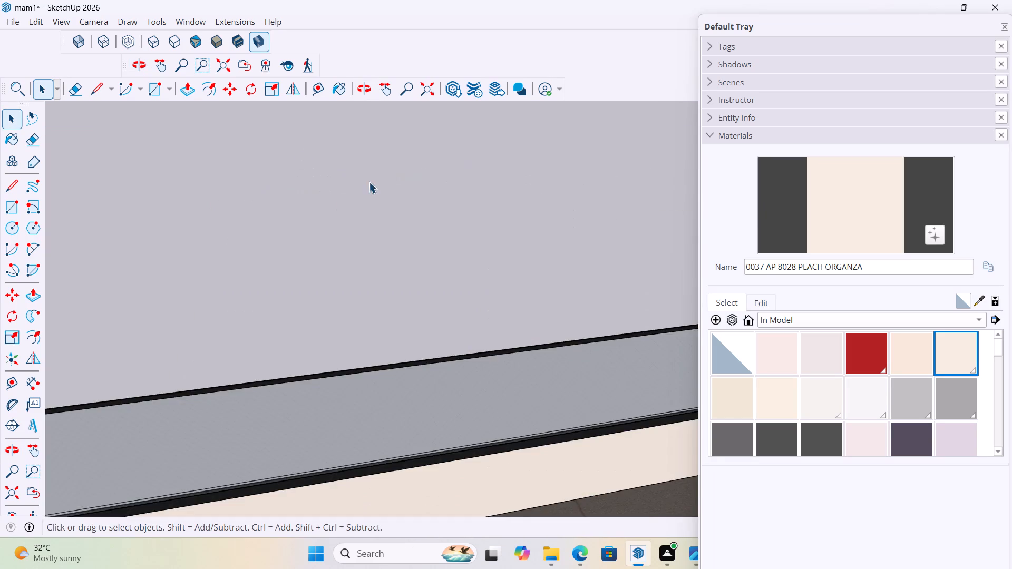
scroll(373, 189, "down", 5)
middle_click_drag(416, 267, 306, 372)
scroll(392, 358, "up", 8)
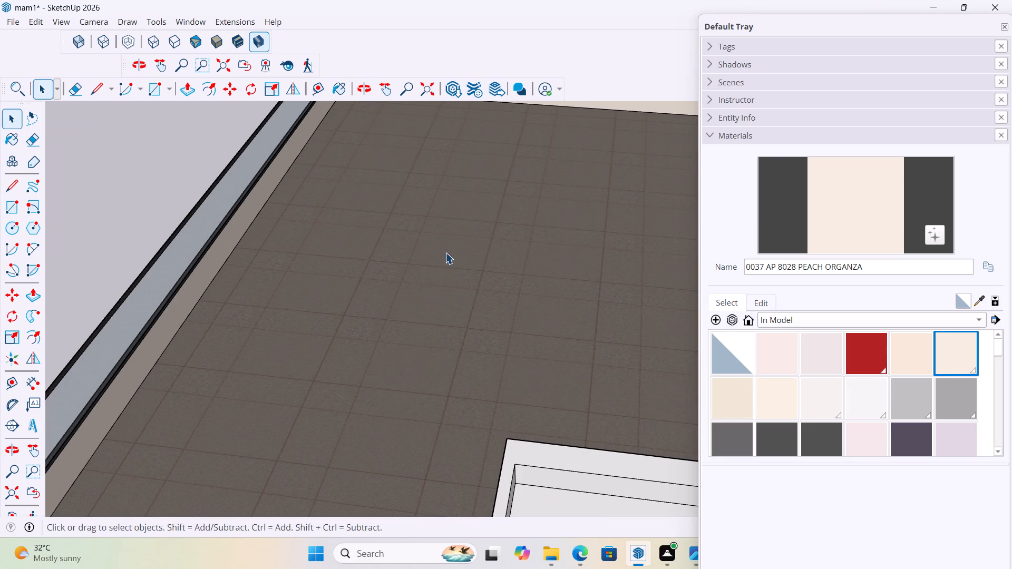
middle_click_drag(449, 259, 466, 244)
scroll(451, 266, "down", 11)
middle_click_drag(442, 286, 456, 259)
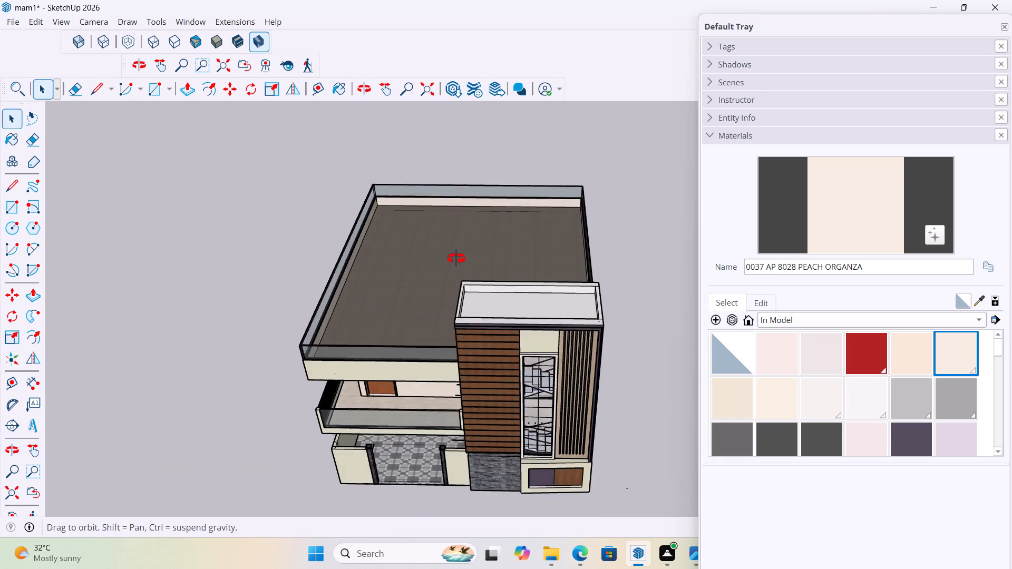
middle_click_drag(456, 259, 562, 216)
scroll(546, 232, "up", 1)
scroll(502, 281, "down", 10)
middle_click_drag(487, 346, 576, 254)
scroll(529, 309, "up", 11)
scroll(486, 290, "up", 3)
scroll(480, 295, "down", 4)
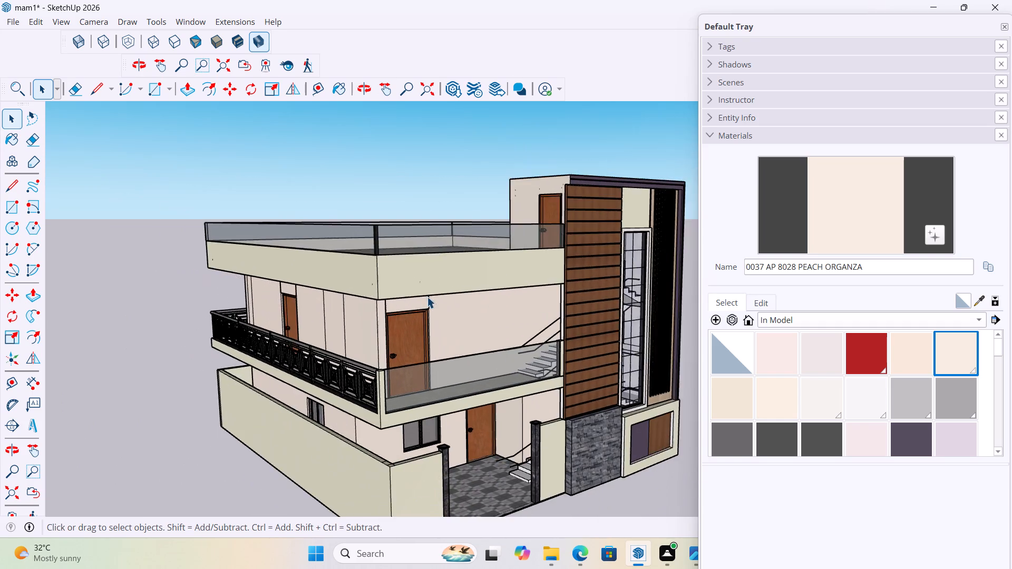
middle_click_drag(429, 295, 509, 305)
scroll(439, 287, "down", 9)
middle_click_drag(450, 256, 488, 260)
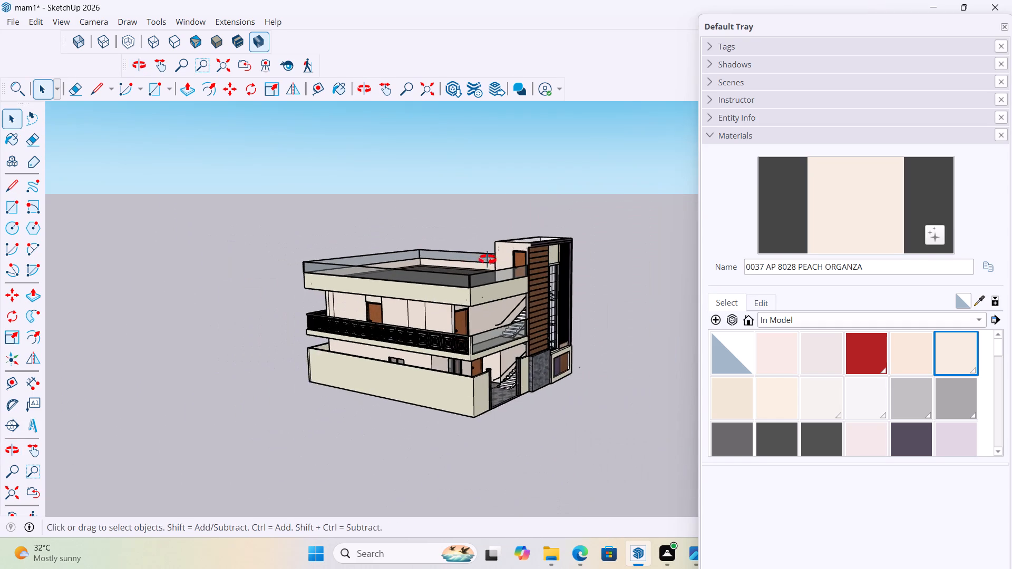
middle_click_drag(488, 260, 111, 306)
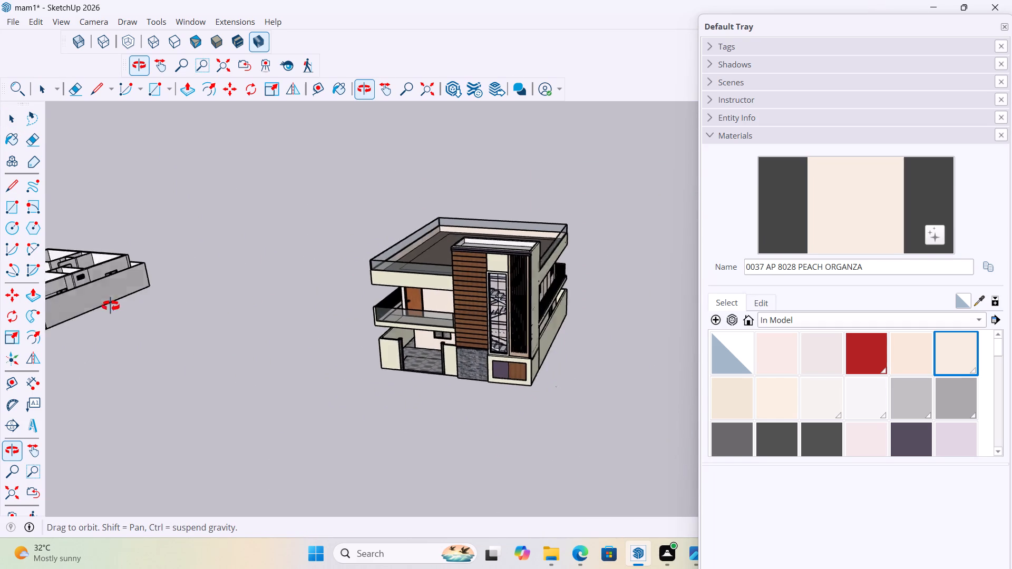
middle_click_drag(111, 306, 338, 241)
scroll(443, 337, "down", 3)
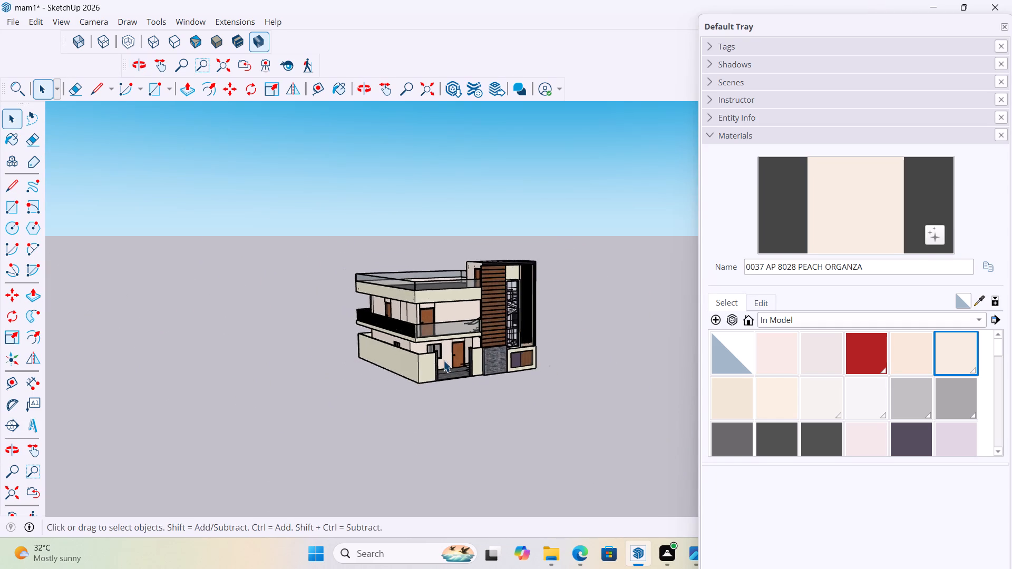
scroll(443, 358, "up", 7)
middle_click_drag(436, 353, 295, 377)
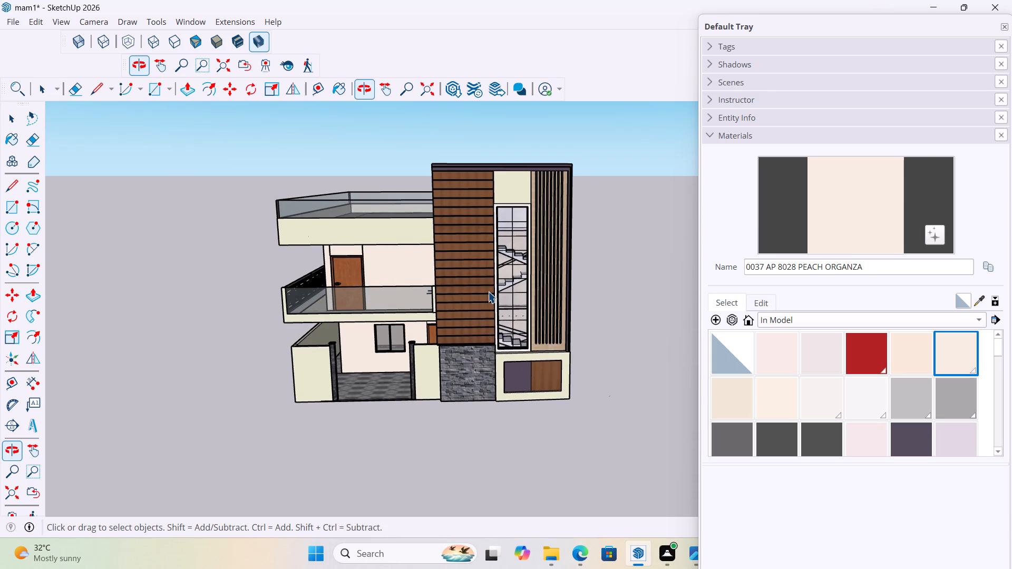
scroll(499, 217, "up", 6)
middle_click_drag(566, 265, 491, 330)
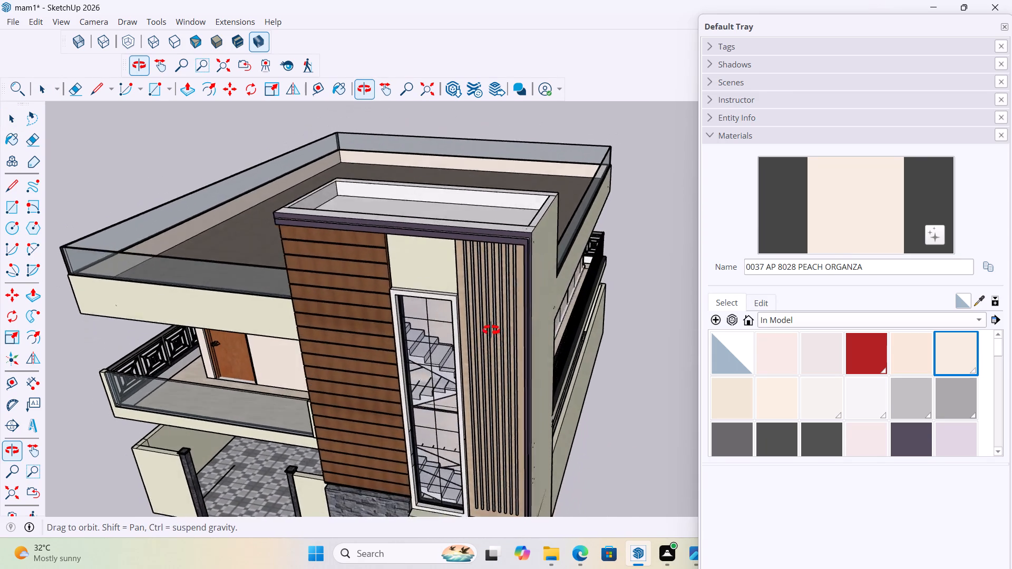
middle_click_drag(491, 330, 523, 295)
scroll(677, 293, "down", 4)
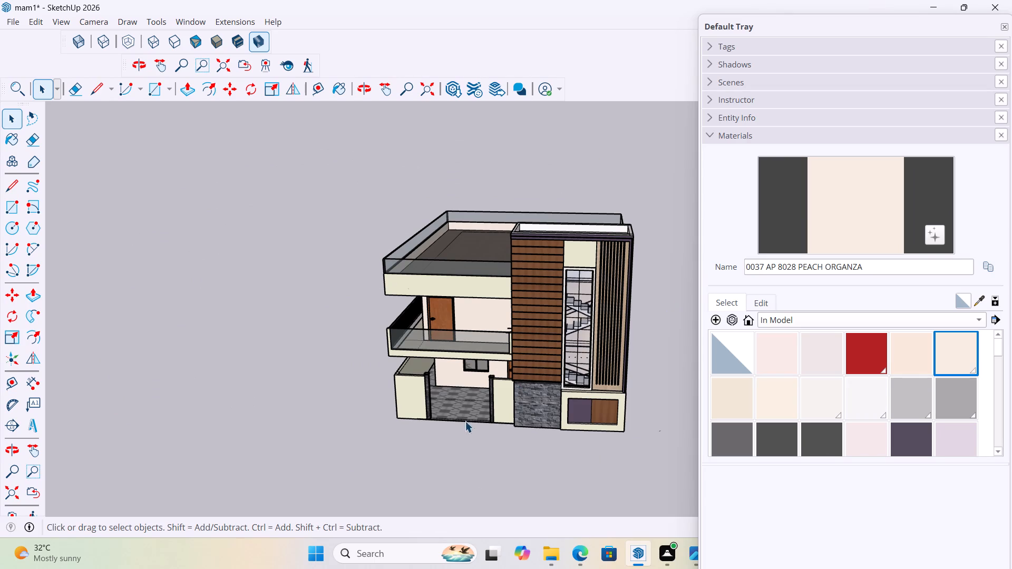
Delete the three short seam lines across the top face of the compound wall's front corner, and close the group.
scroll(464, 419, "up", 4)
scroll(511, 391, "up", 4)
scroll(294, 290, "up", 3)
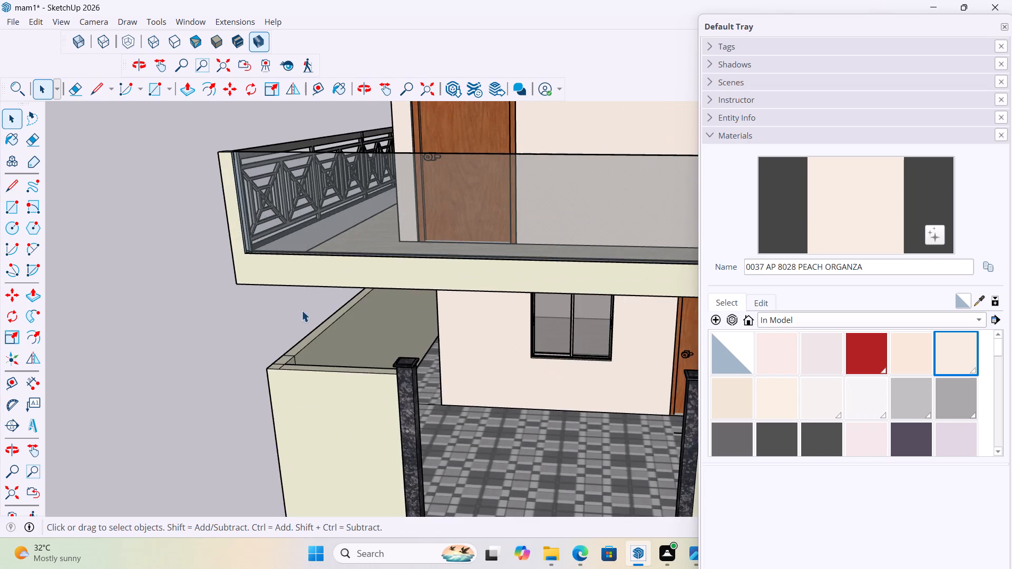
middle_click_drag(301, 310, 359, 344)
scroll(423, 473, "up", 5)
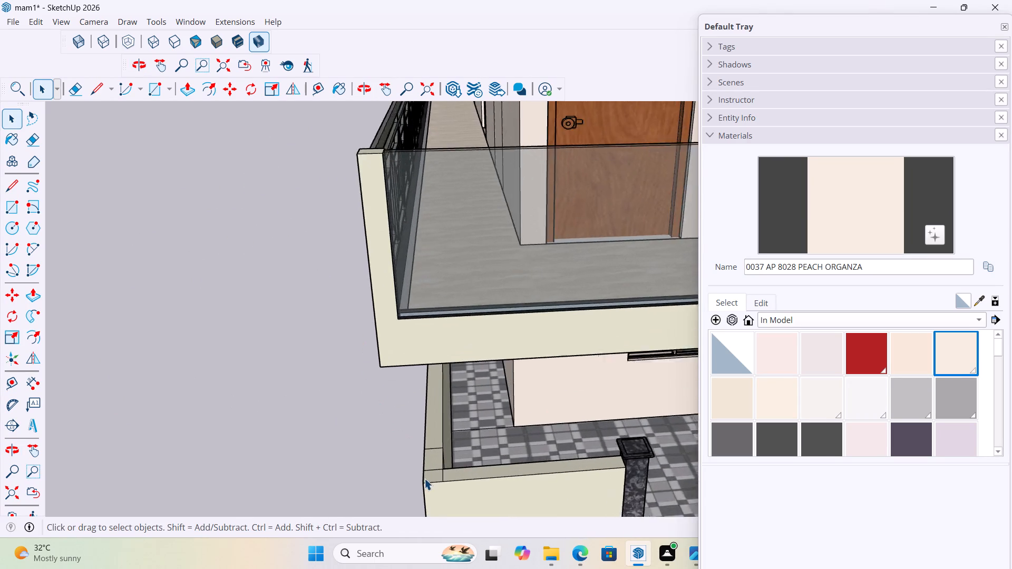
scroll(424, 478, "up", 5)
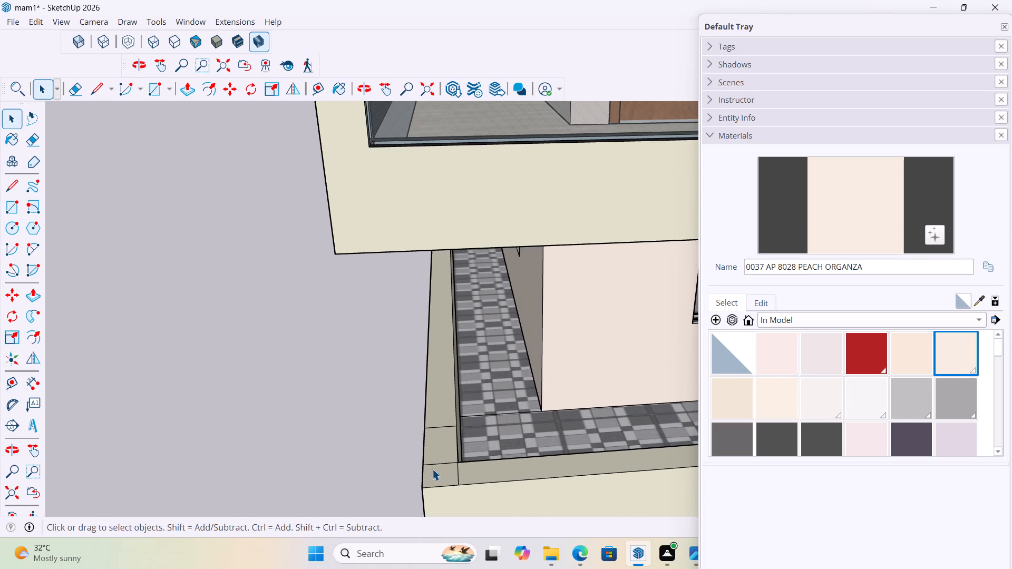
double_click(437, 465)
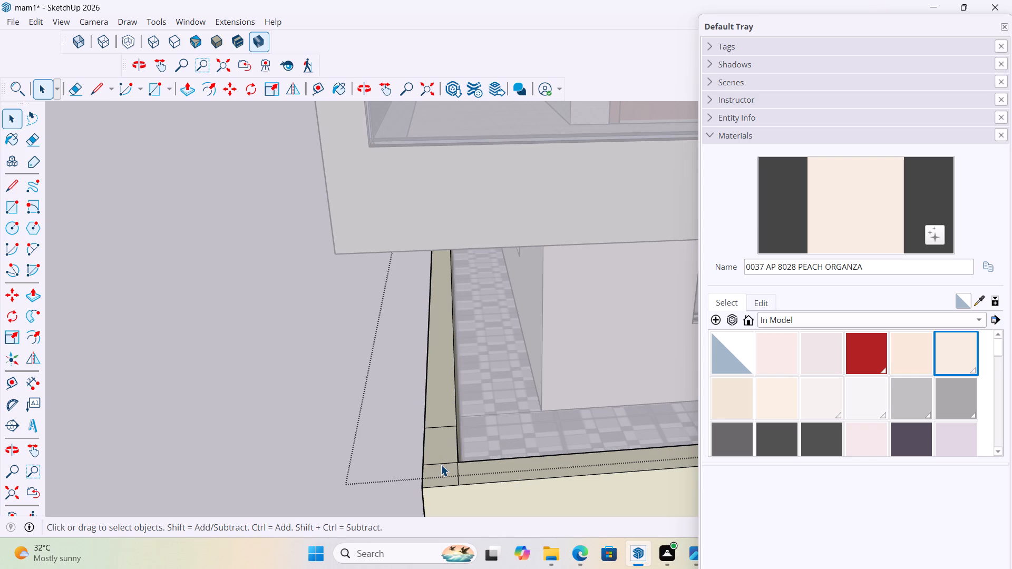
left_click(443, 464)
key("Delete")
left_click(441, 428)
key("Delete")
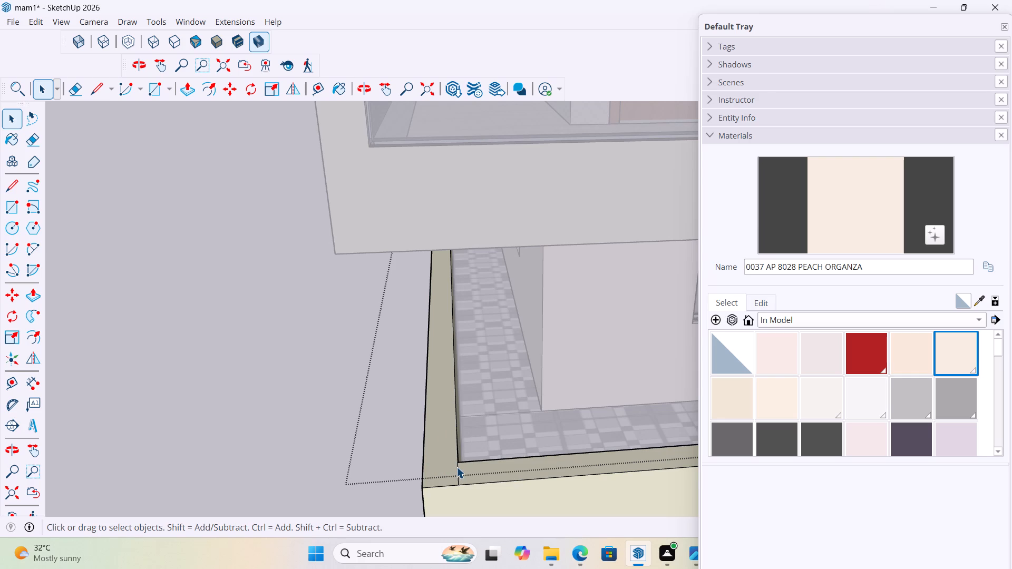
left_click(456, 467)
key("Delete")
scroll(442, 447, "down", 20)
scroll(442, 447, "down", 4)
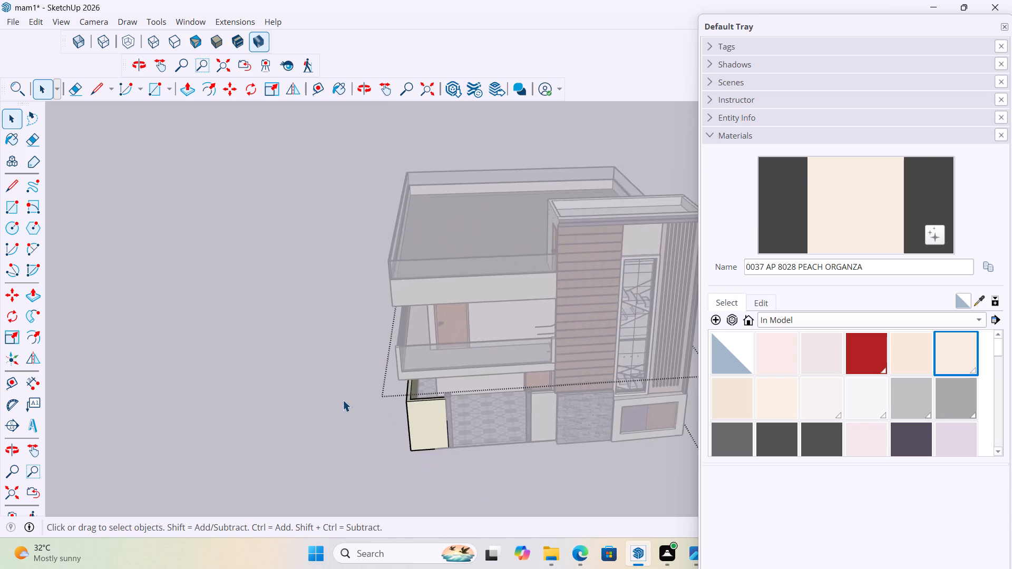
left_click(340, 386)
Examine the long compound wall, the balcony corner and the stone-clad base of the front elevation for leftover seams.
scroll(433, 220, "up", 3)
scroll(325, 252, "down", 9)
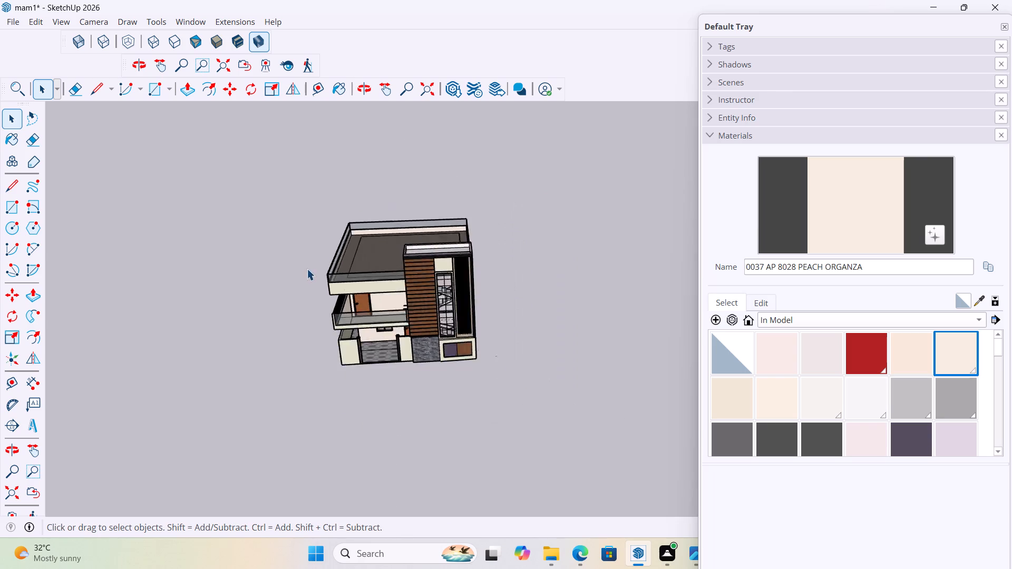
middle_click_drag(376, 276, 637, 235)
scroll(478, 350, "up", 12)
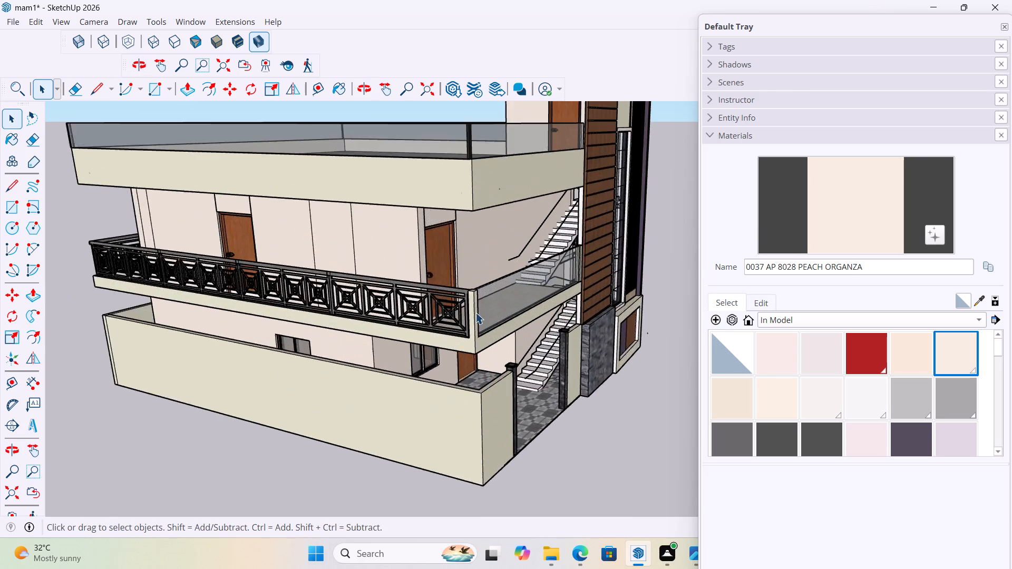
scroll(475, 312, "up", 14)
scroll(530, 284, "down", 1)
middle_click_drag(468, 309, 272, 338)
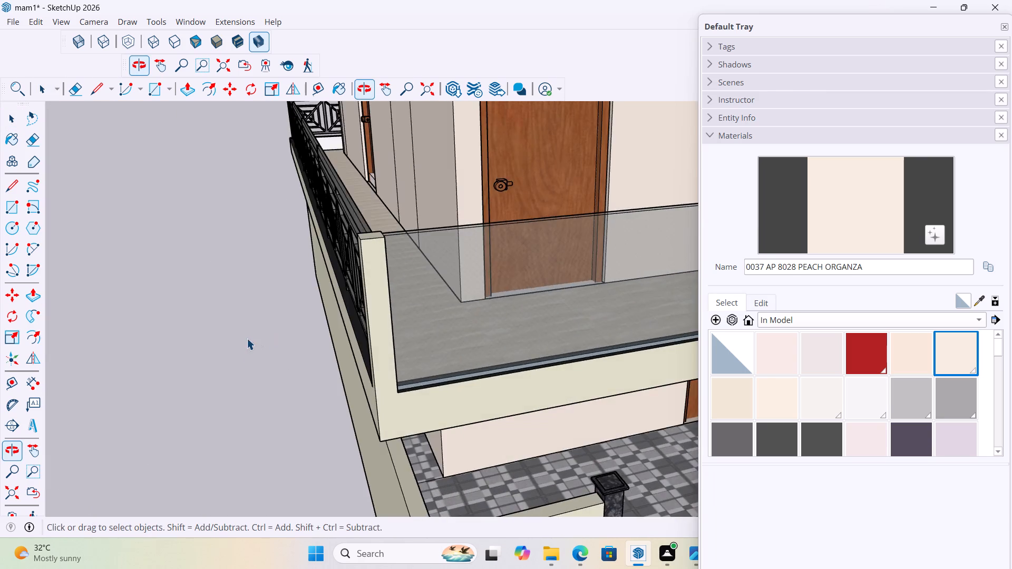
scroll(247, 338, "down", 10)
scroll(504, 368, "up", 8)
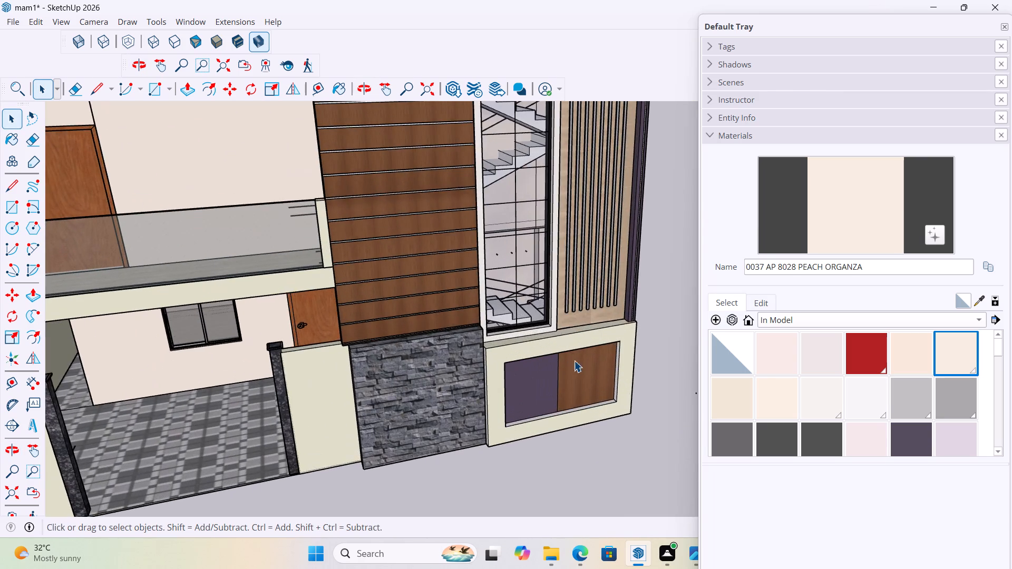
middle_click_drag(532, 360, 400, 387)
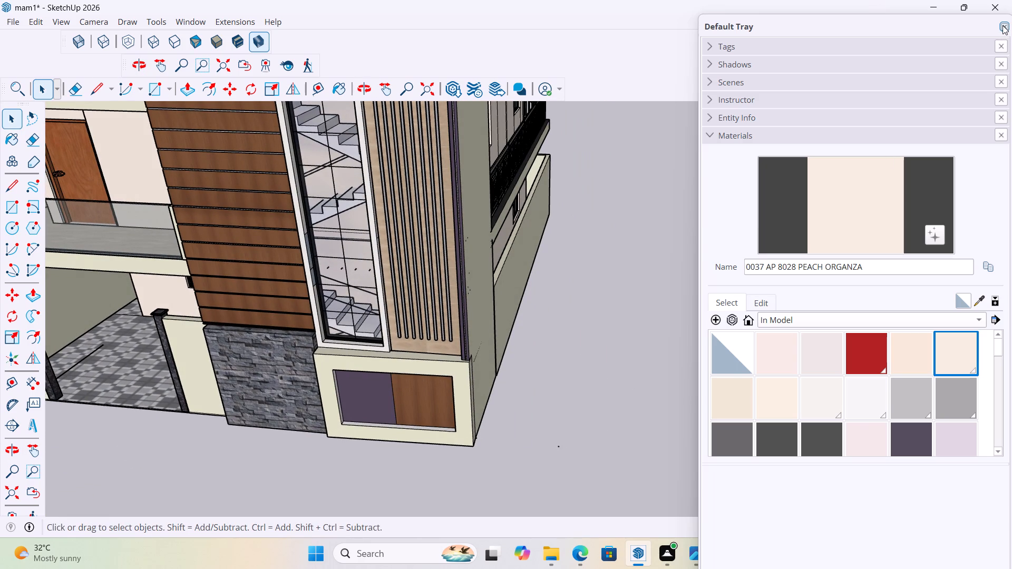
Close the Default Tray.
left_click(1003, 25)
Examine the stair tower's top trim, wood cladding grooves and vertical louvres, and the overall front elevation.
scroll(764, 300, "down", 10)
scroll(672, 221, "up", 5)
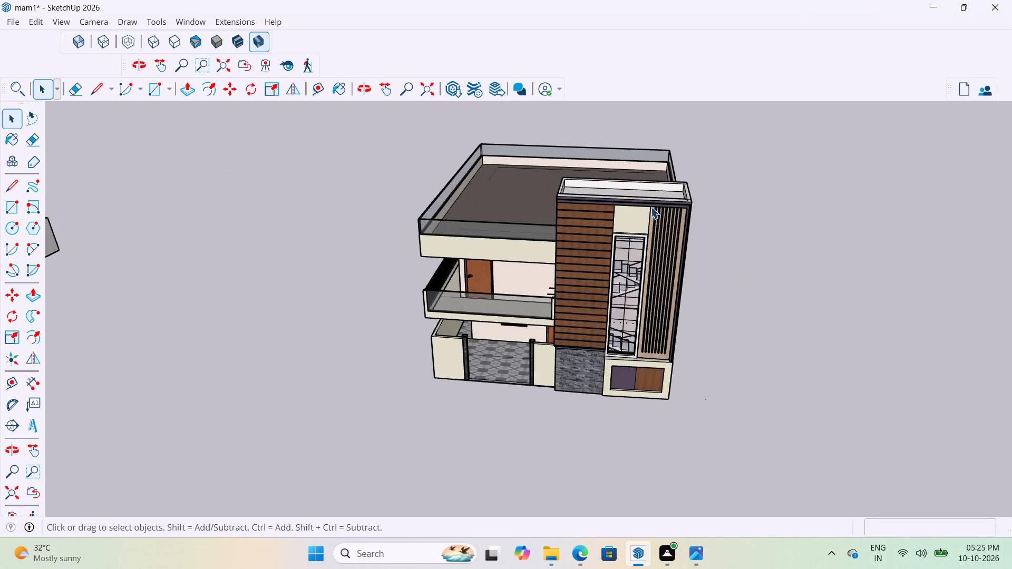
scroll(651, 207, "up", 11)
scroll(558, 182, "up", 7)
scroll(498, 175, "up", 6)
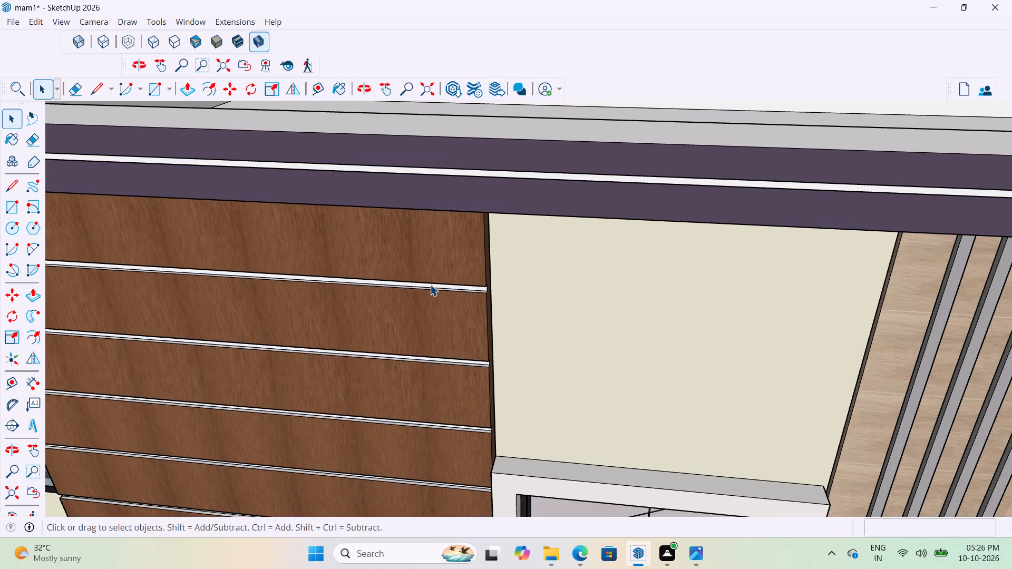
scroll(481, 267, "down", 3)
scroll(390, 335, "down", 7)
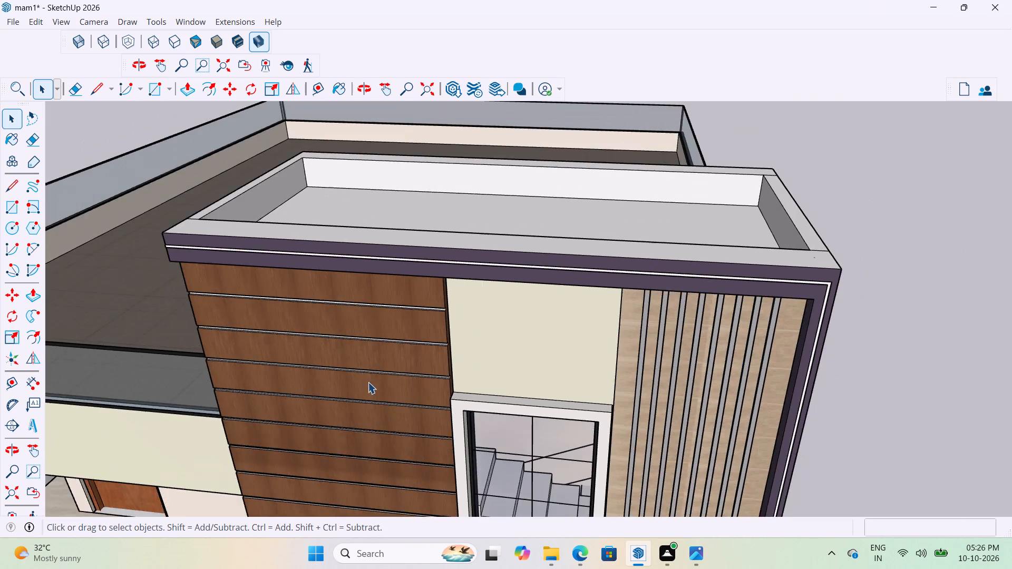
scroll(368, 382, "down", 4)
scroll(510, 263, "down", 6)
middle_click_drag(495, 298, 558, 241)
scroll(529, 269, "down", 5)
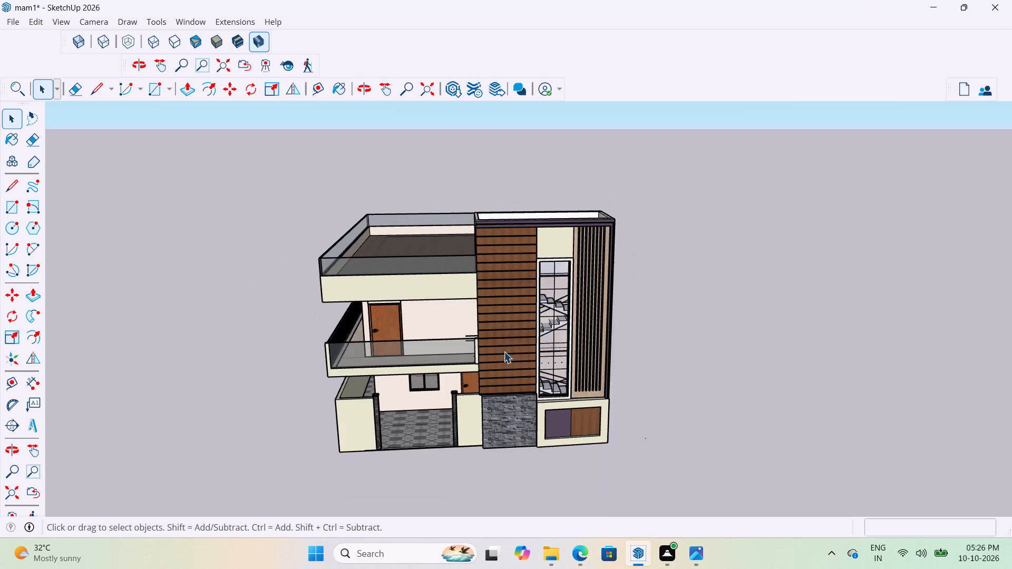
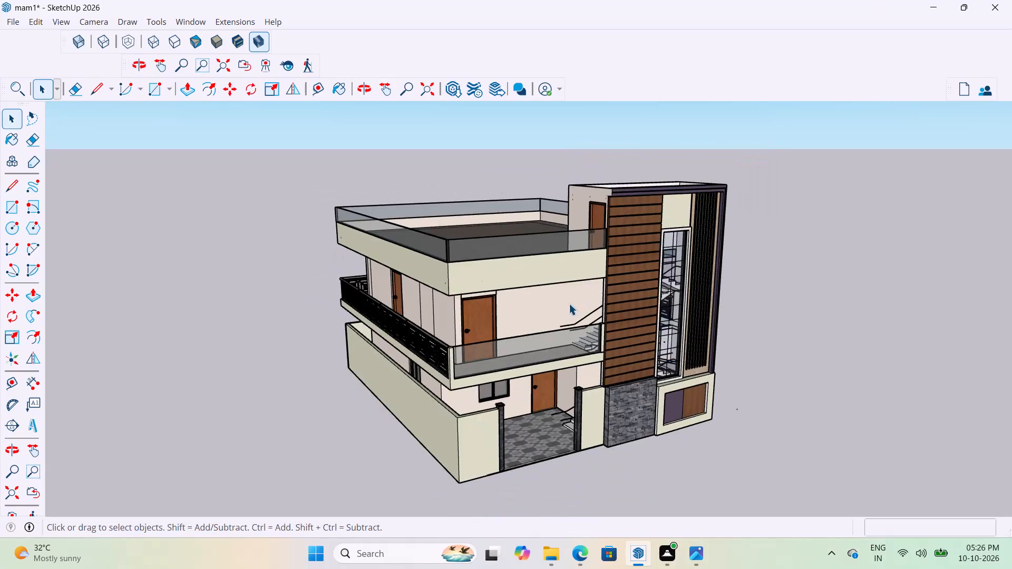
Examine the front elevation and the first-floor balcony, including its door, glass railing and side walkway.
middle_click_drag(658, 318, 617, 325)
scroll(600, 342, "up", 8)
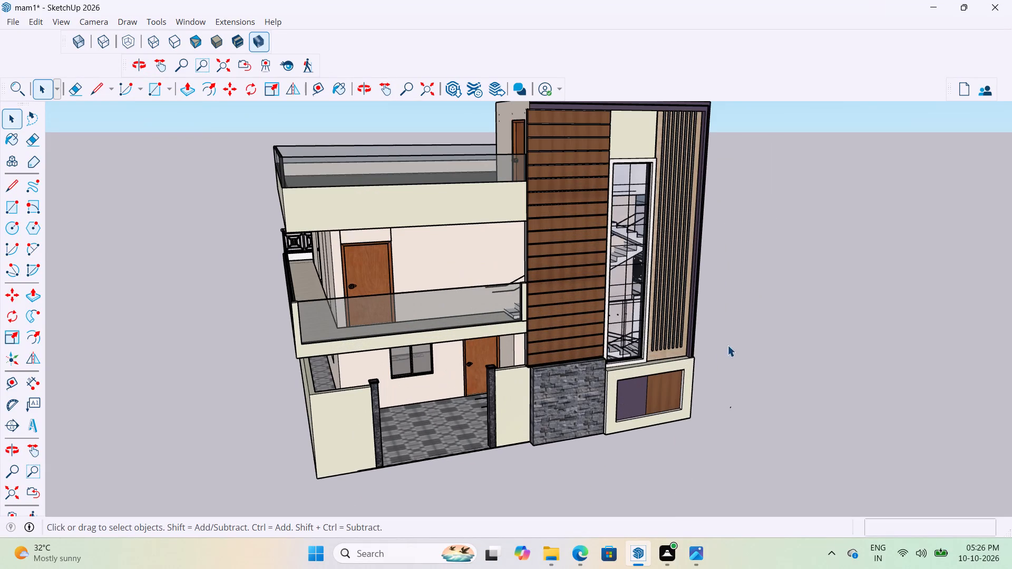
middle_click_drag(719, 350, 639, 390)
scroll(641, 350, "down", 5)
scroll(669, 398, "up", 4)
middle_click_drag(665, 387, 615, 398)
scroll(589, 291, "down", 5)
scroll(518, 287, "up", 3)
scroll(412, 277, "up", 5)
middle_click_drag(458, 296, 504, 288)
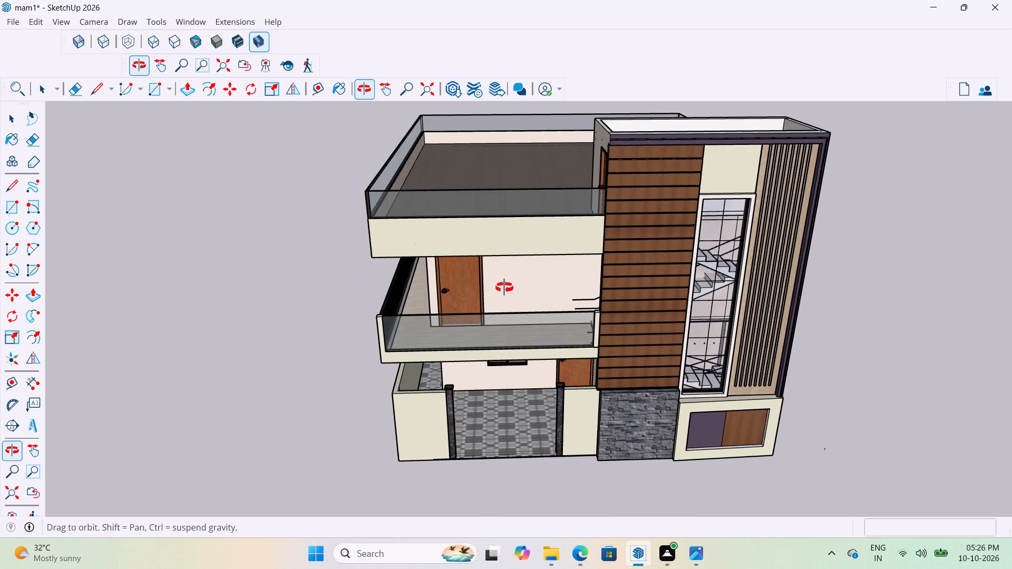
middle_click_drag(504, 288, 507, 288)
scroll(483, 298, "up", 9)
middle_click_drag(483, 298, 512, 311)
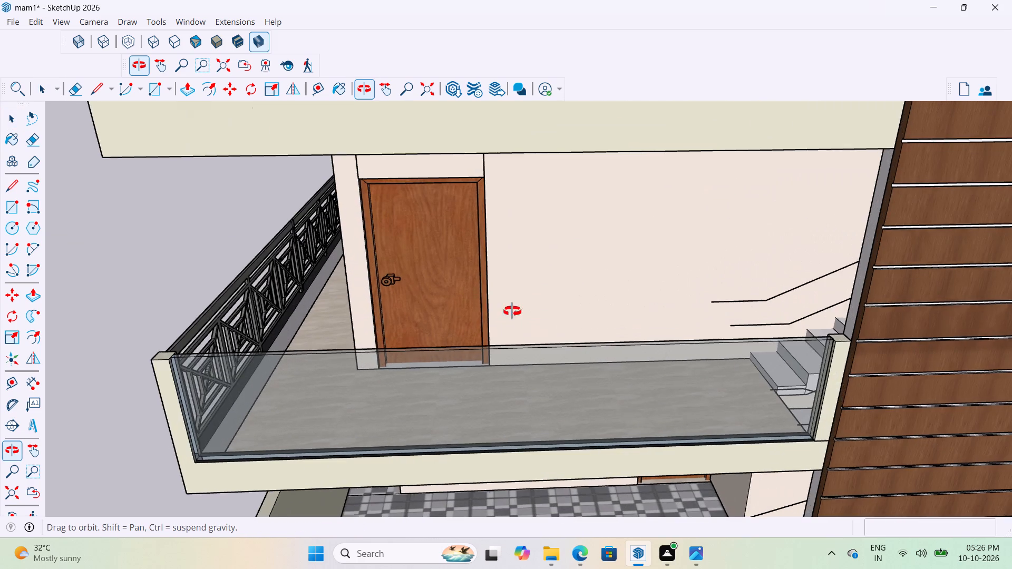
middle_click_drag(512, 311, 540, 311)
scroll(527, 328, "down", 4)
scroll(481, 367, "up", 4)
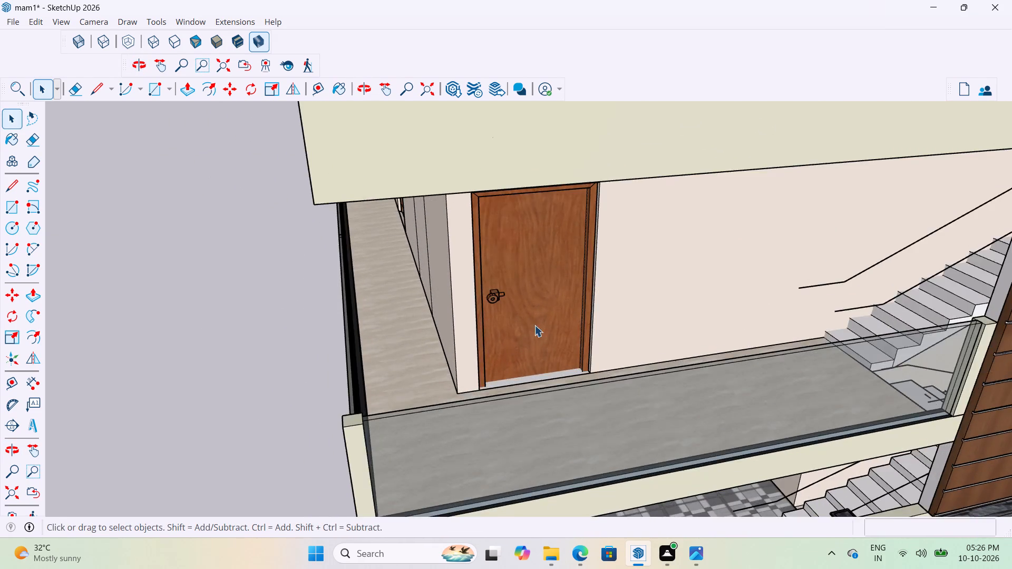
scroll(534, 325, "down", 5)
scroll(482, 365, "down", 8)
middle_click_drag(468, 377, 509, 366)
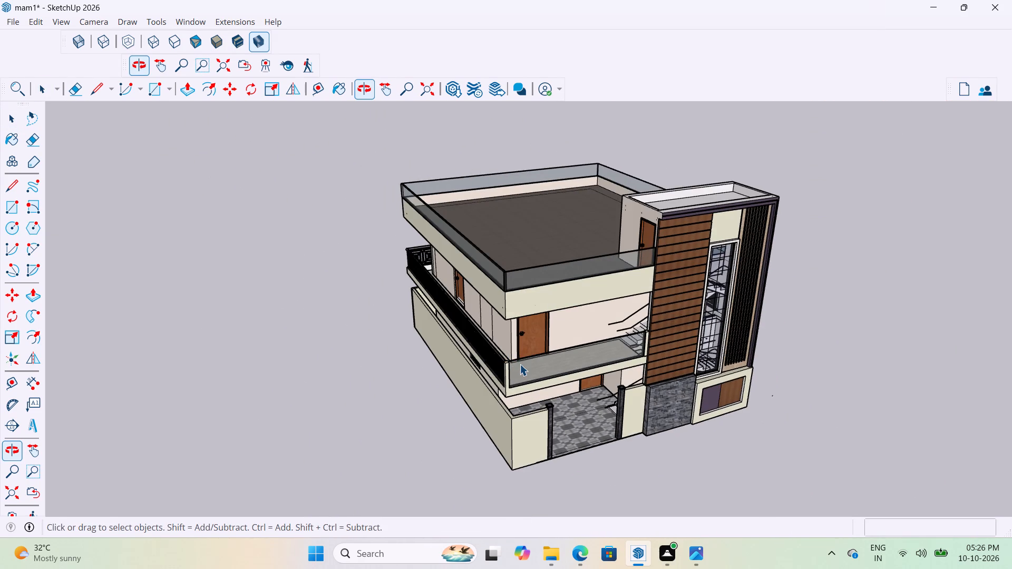
scroll(520, 364, "up", 4)
scroll(579, 352, "up", 2)
scroll(581, 329, "down", 4)
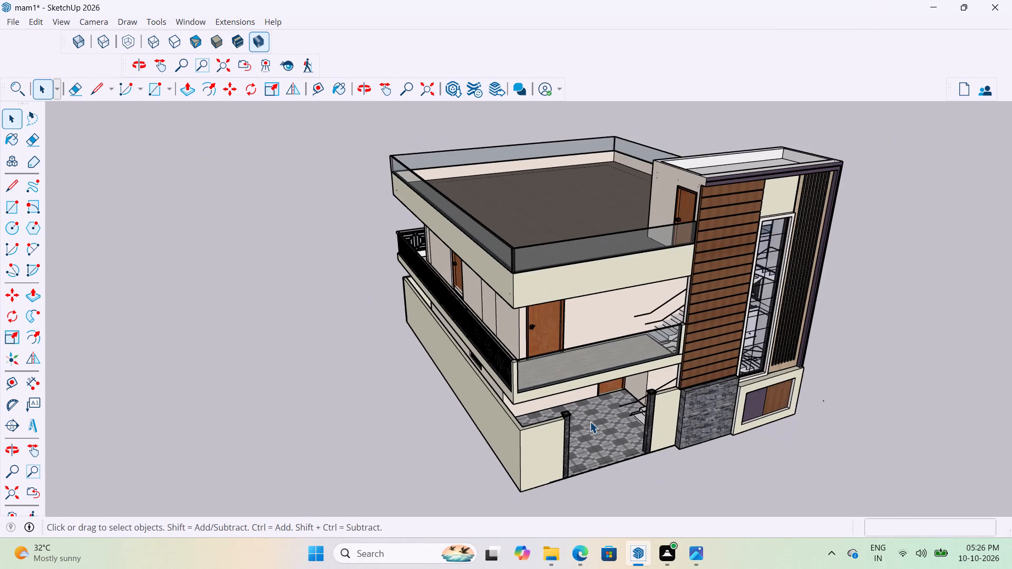
Examine the roof parapet band, the slab underside above the balcony door and the front compound wall.
middle_click_drag(590, 421, 464, 426)
scroll(452, 247, "up", 2)
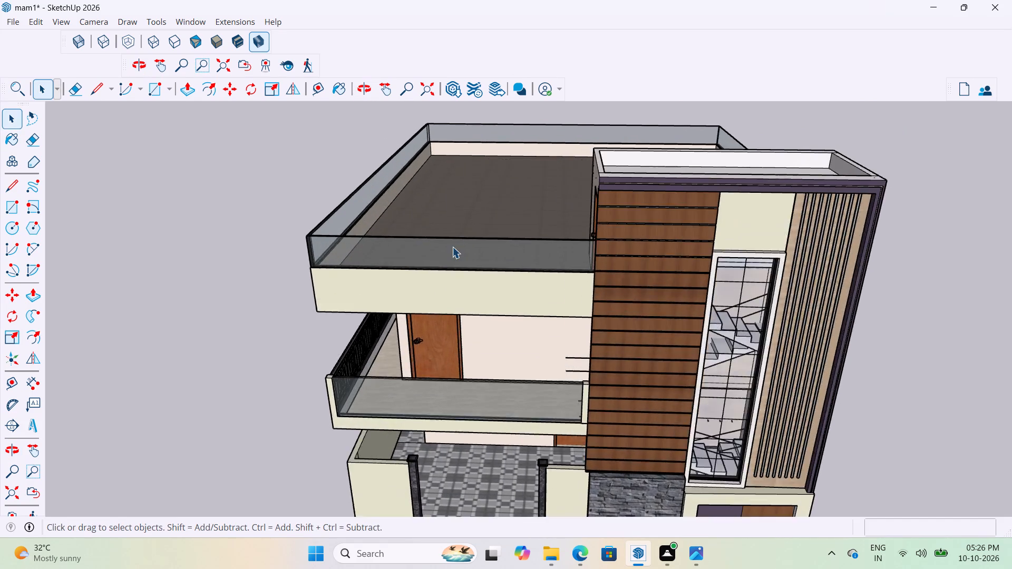
scroll(452, 247, "up", 3)
middle_click_drag(494, 182, 625, 76)
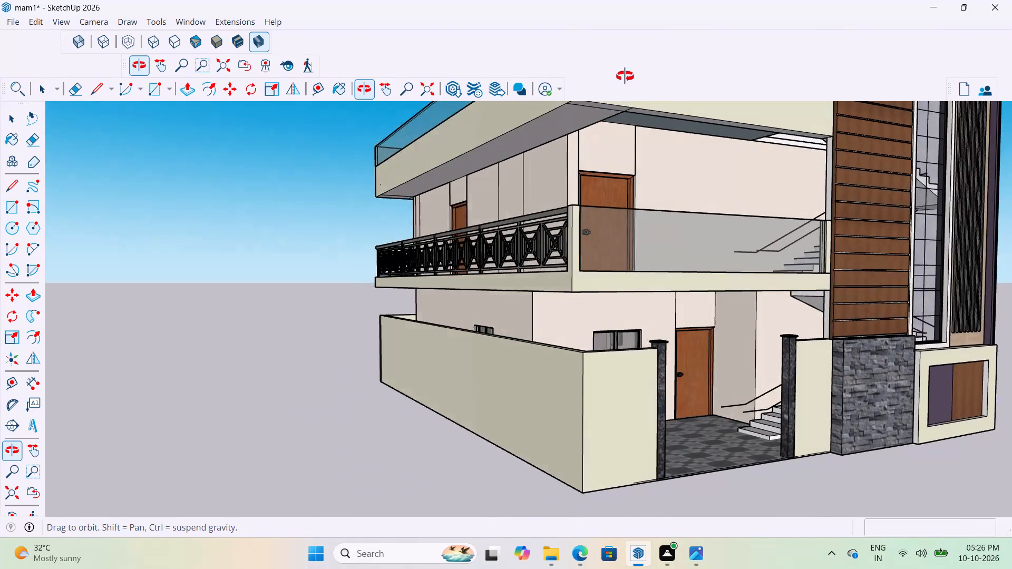
middle_click_drag(625, 76, 591, 109)
scroll(475, 242, "down", 8)
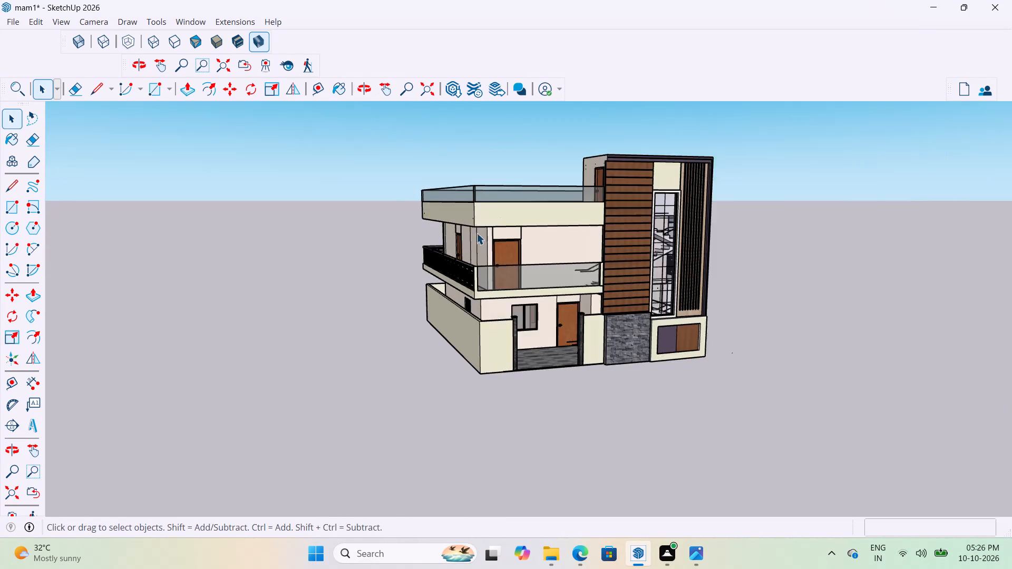
scroll(484, 217, "up", 4)
scroll(484, 217, "down", 1)
scroll(484, 217, "up", 5)
middle_click_drag(485, 190, 468, 118)
middle_click_drag(468, 117, 458, 122)
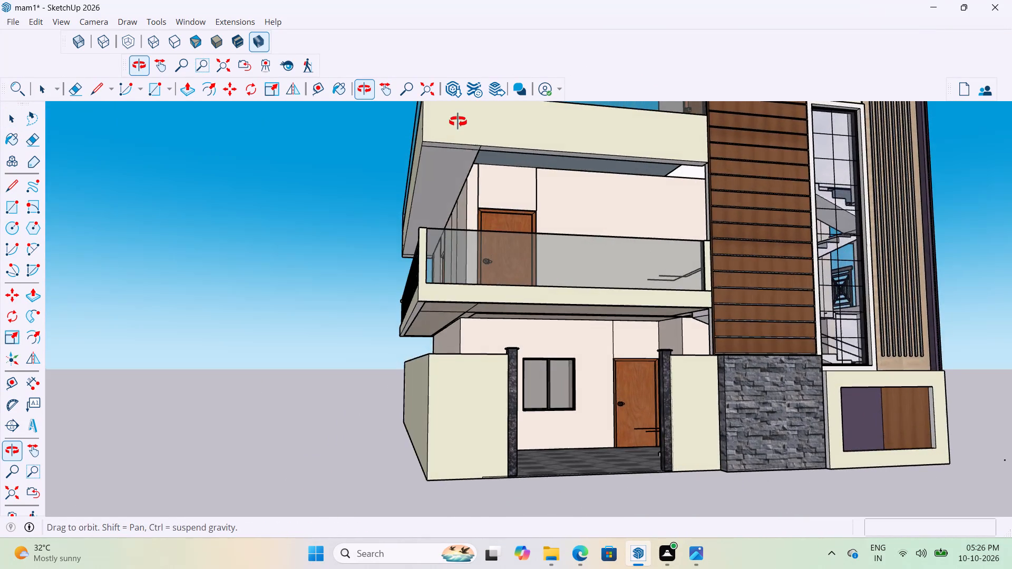
middle_click_drag(458, 122, 377, 116)
scroll(466, 144, "up", 4)
scroll(363, 180, "up", 7)
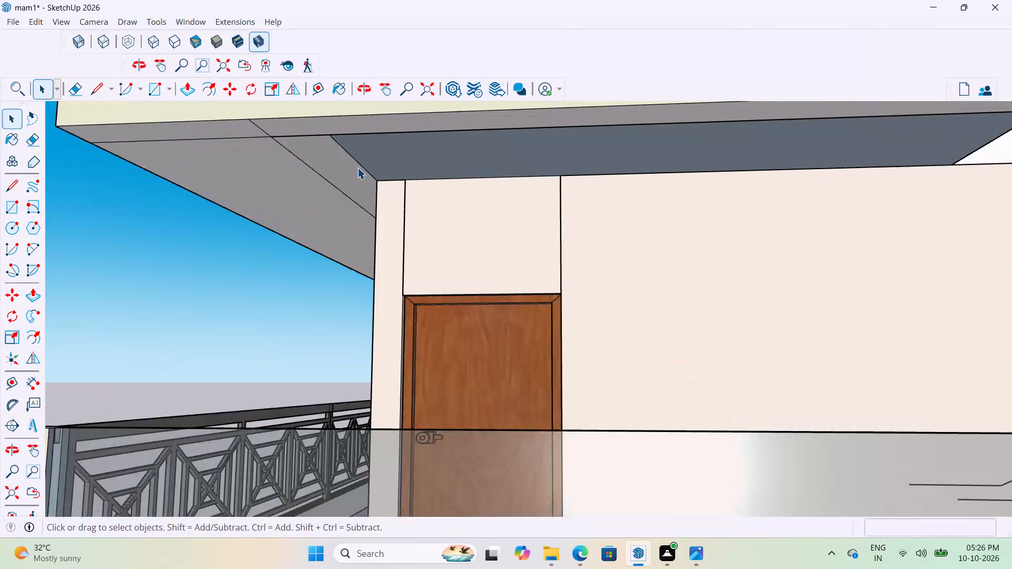
middle_click_drag(361, 165, 431, 305)
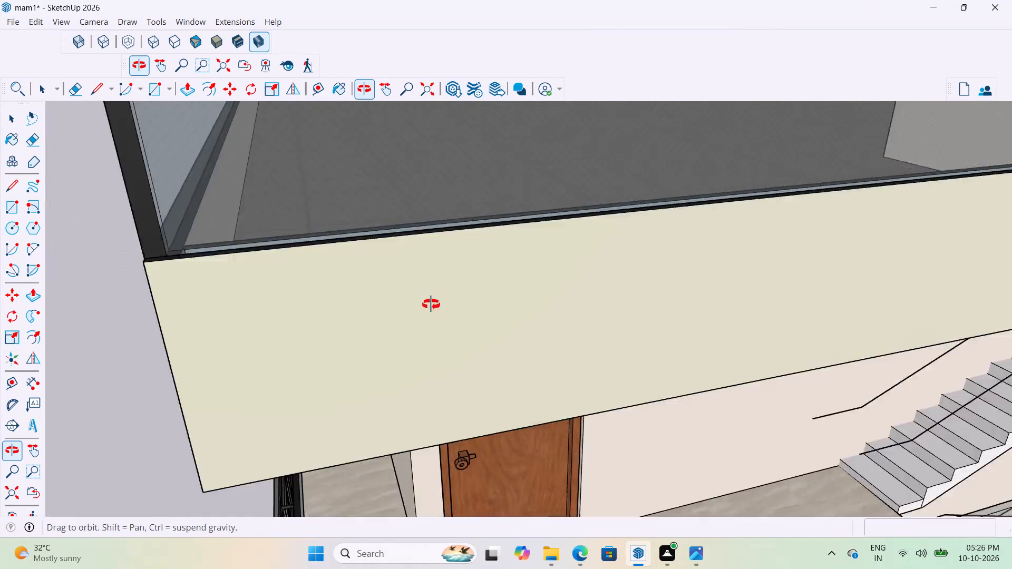
middle_click_drag(431, 305, 377, 255)
scroll(426, 228, "down", 18)
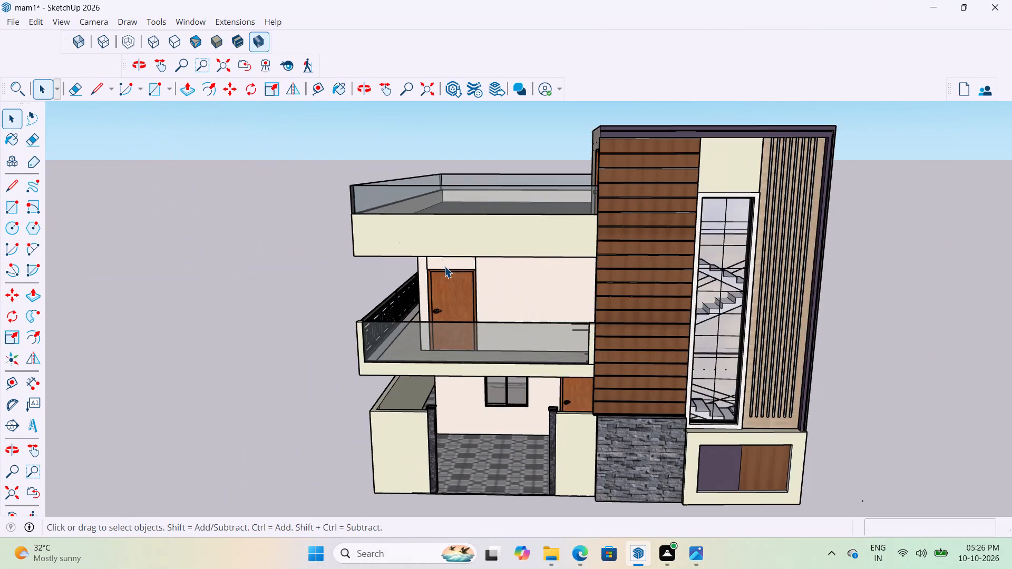
Examine the long side elevation, the stair tower's roof room, and the tower's wood cladding, window frame and louvres.
middle_click_drag(502, 251, 735, 247)
scroll(666, 325, "down", 4)
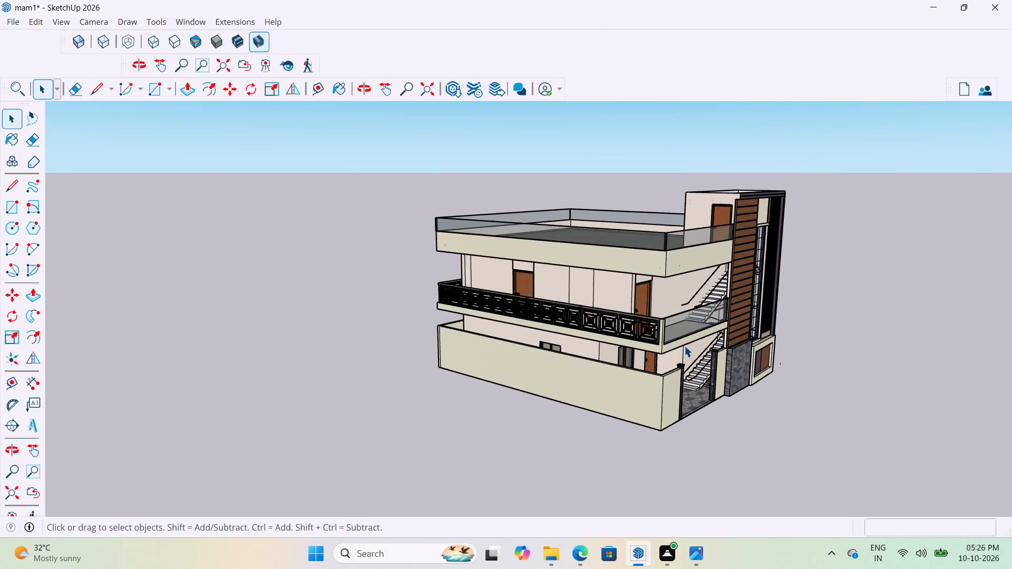
middle_click_drag(811, 286, 712, 305)
scroll(706, 239, "up", 6)
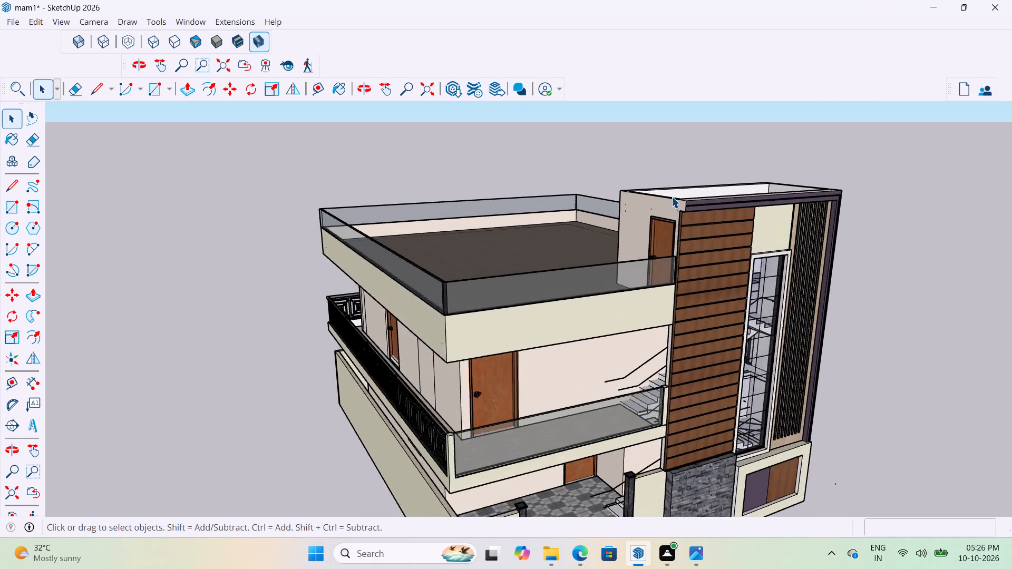
scroll(672, 197, "up", 6)
middle_click_drag(793, 219, 838, 251)
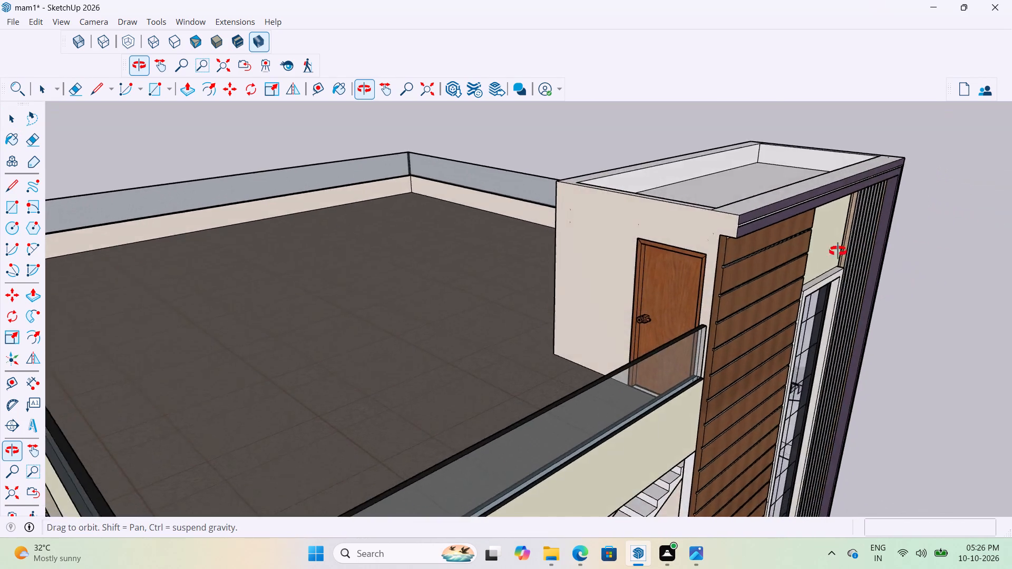
middle_click_drag(838, 251, 693, 243)
scroll(698, 232, "down", 14)
middle_click_drag(672, 291, 738, 265)
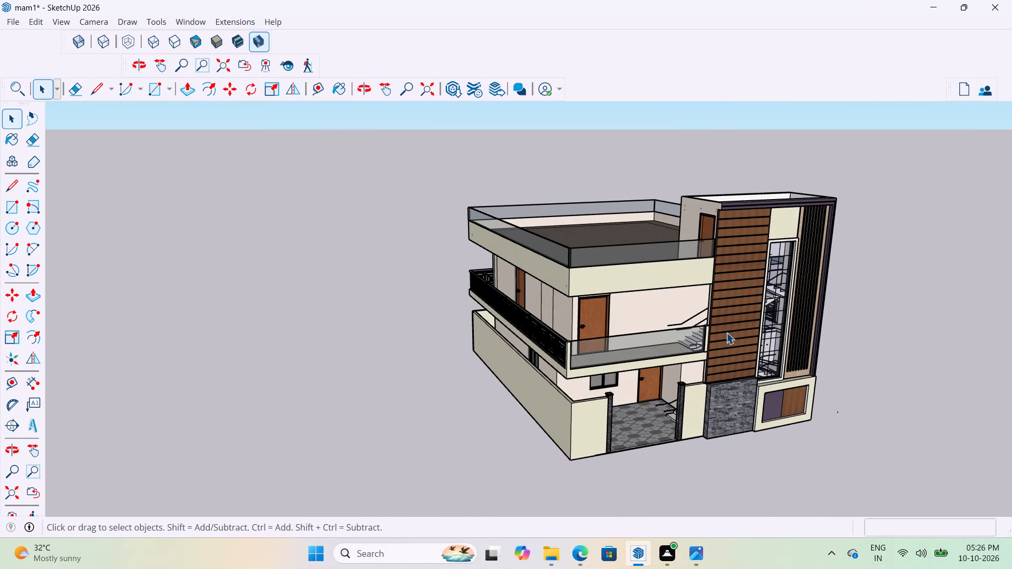
scroll(854, 259, "up", 3)
scroll(736, 247, "down", 4)
middle_click_drag(691, 251, 570, 241)
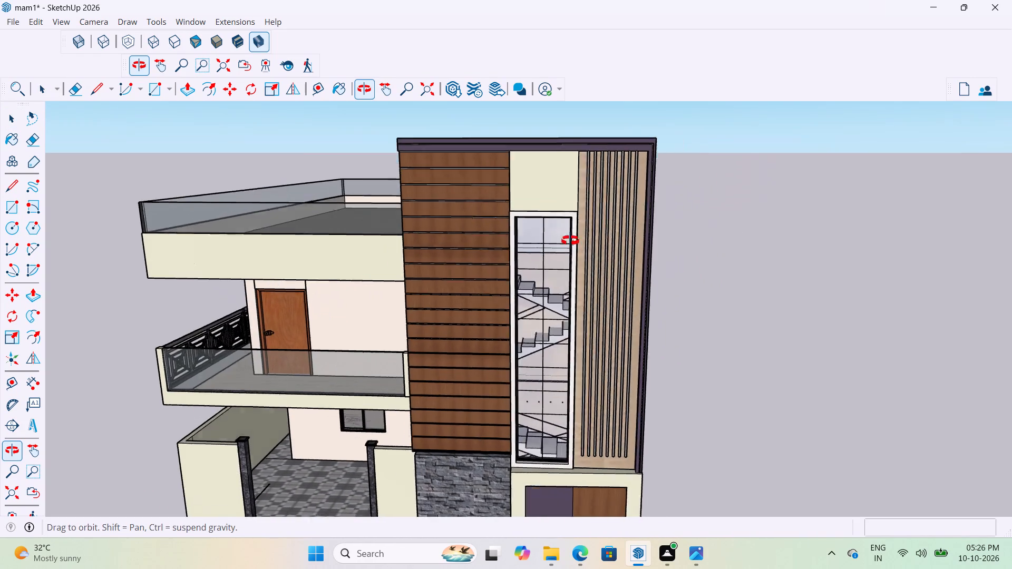
middle_click_drag(570, 241, 566, 240)
scroll(507, 217, "up", 10)
middle_click_drag(499, 207, 500, 279)
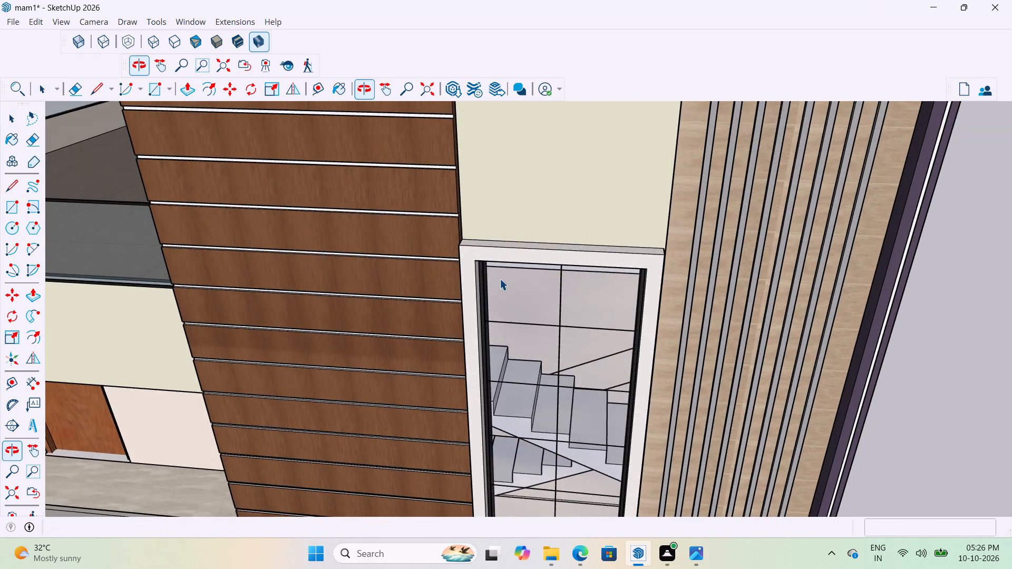
scroll(500, 279, "down", 16)
scroll(505, 427, "up", 4)
Examine the ground-floor front: gate opening, compound wall, stone cladding and the framed two-colour panel at the tower's base.
middle_click_drag(510, 401, 540, 358)
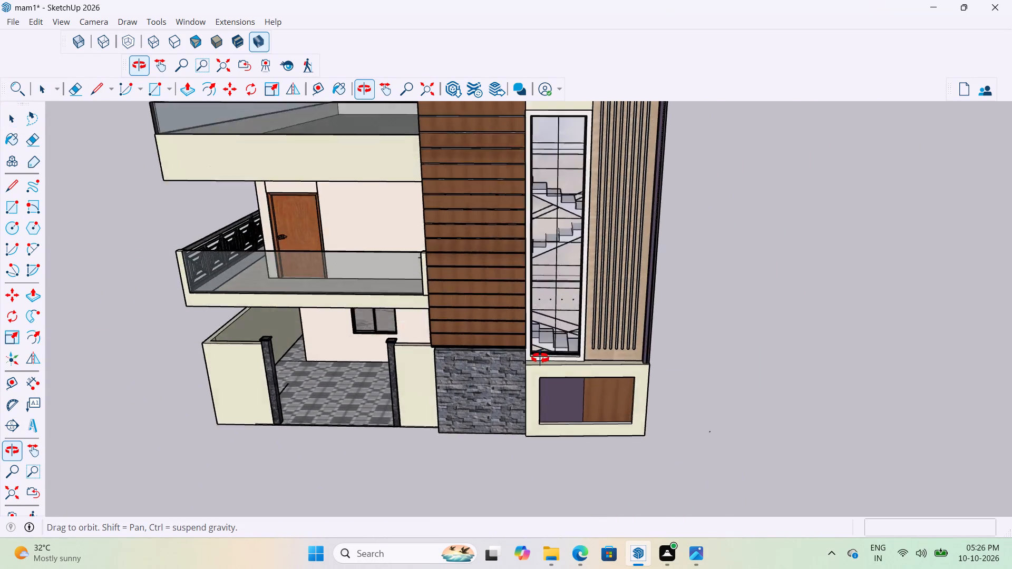
middle_click_drag(540, 358, 562, 328)
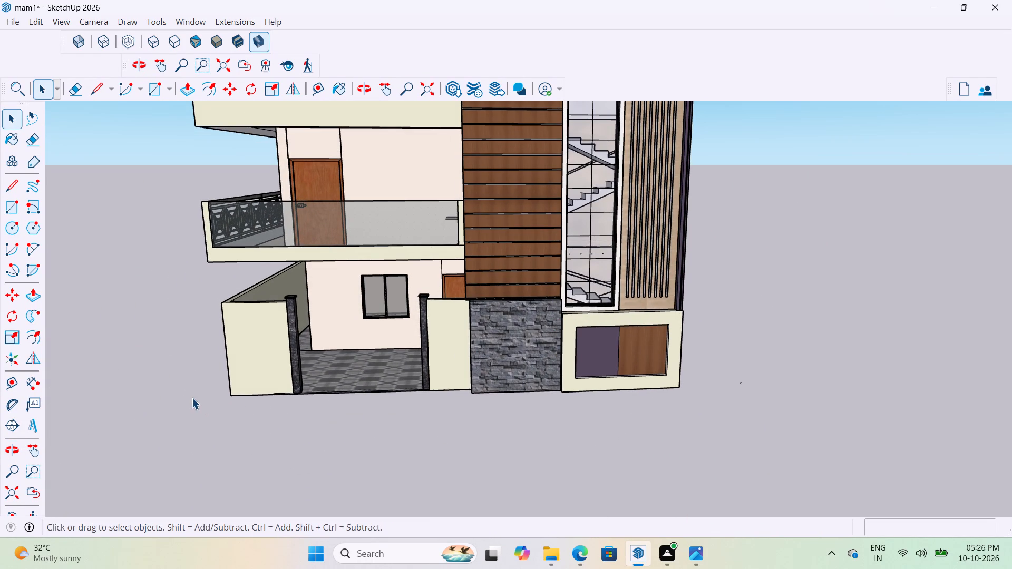
scroll(266, 355, "up", 3)
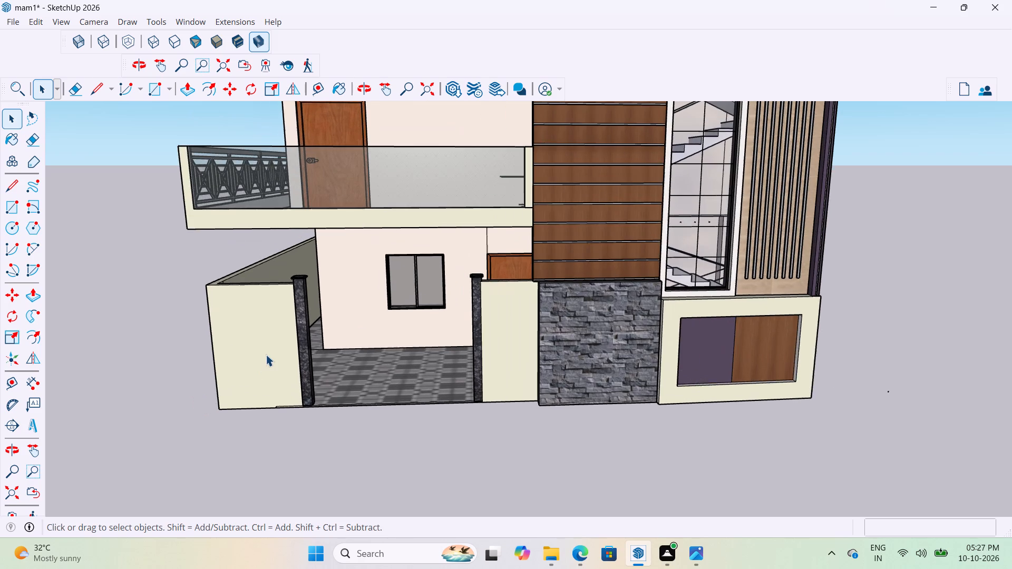
scroll(356, 312, "down", 3)
middle_click_drag(419, 340, 391, 352)
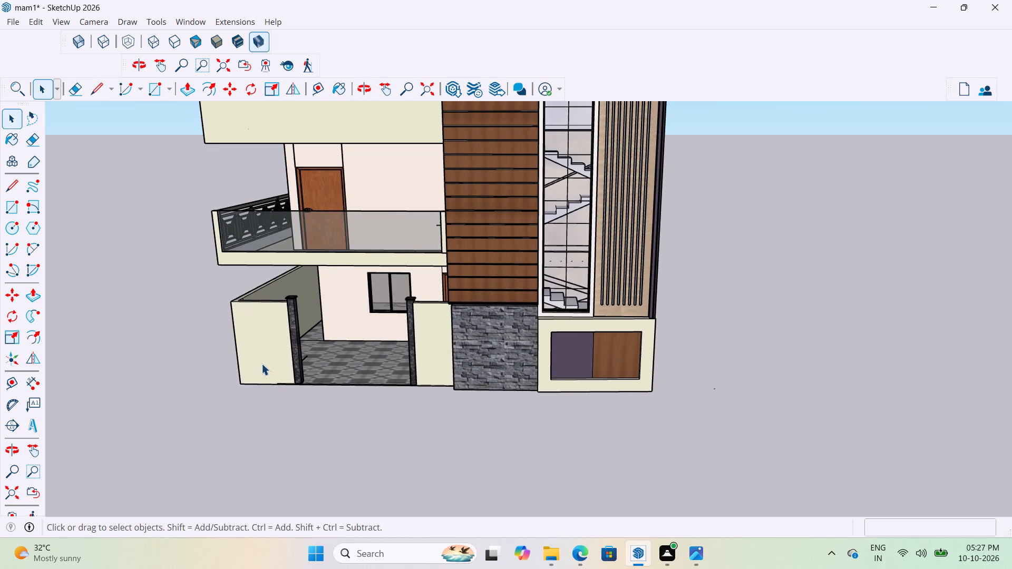
scroll(393, 348, "up", 6)
middle_click_drag(393, 348, 409, 336)
scroll(473, 321, "down", 8)
scroll(464, 354, "up", 2)
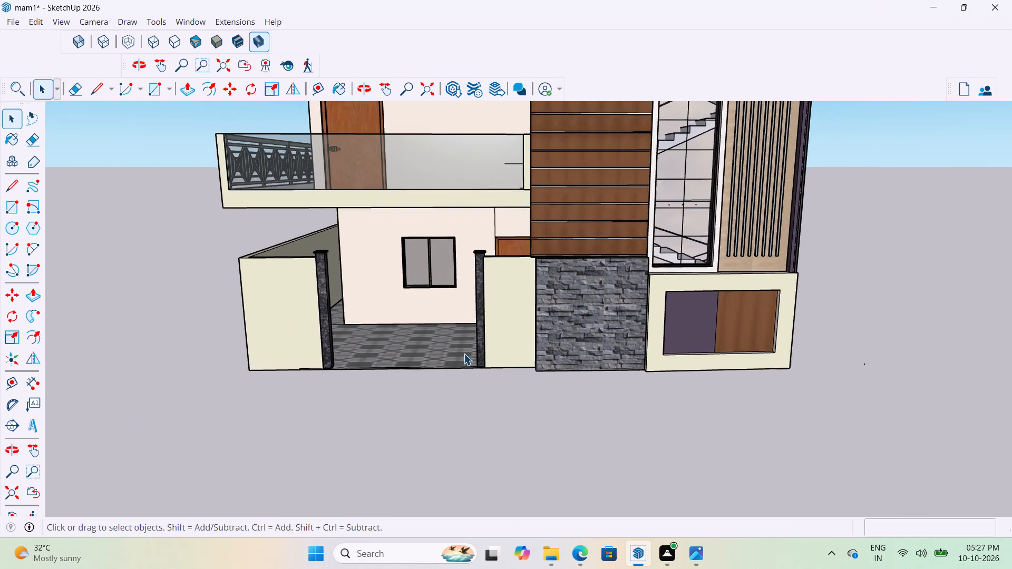
scroll(464, 354, "up", 4)
scroll(464, 354, "down", 14)
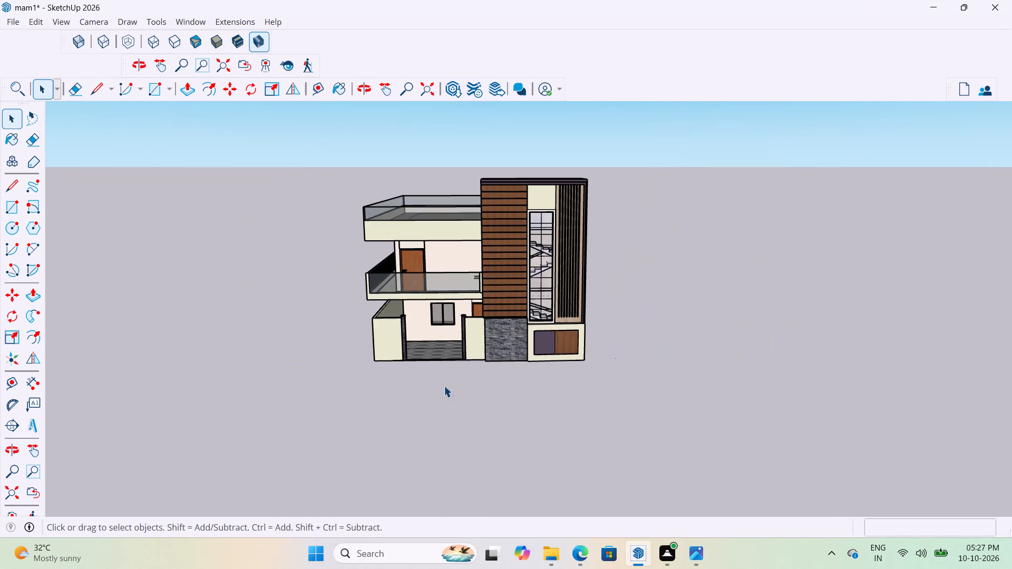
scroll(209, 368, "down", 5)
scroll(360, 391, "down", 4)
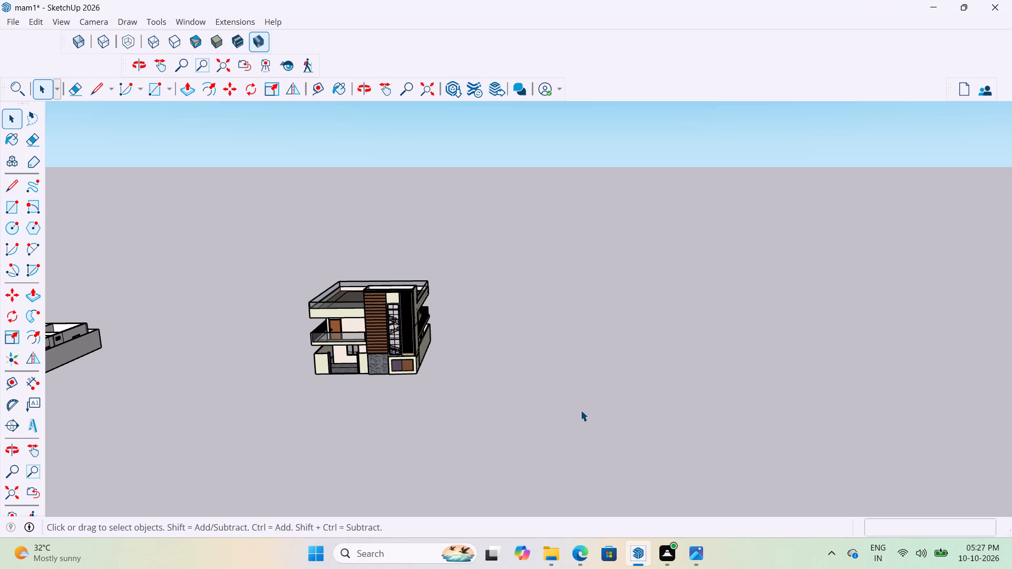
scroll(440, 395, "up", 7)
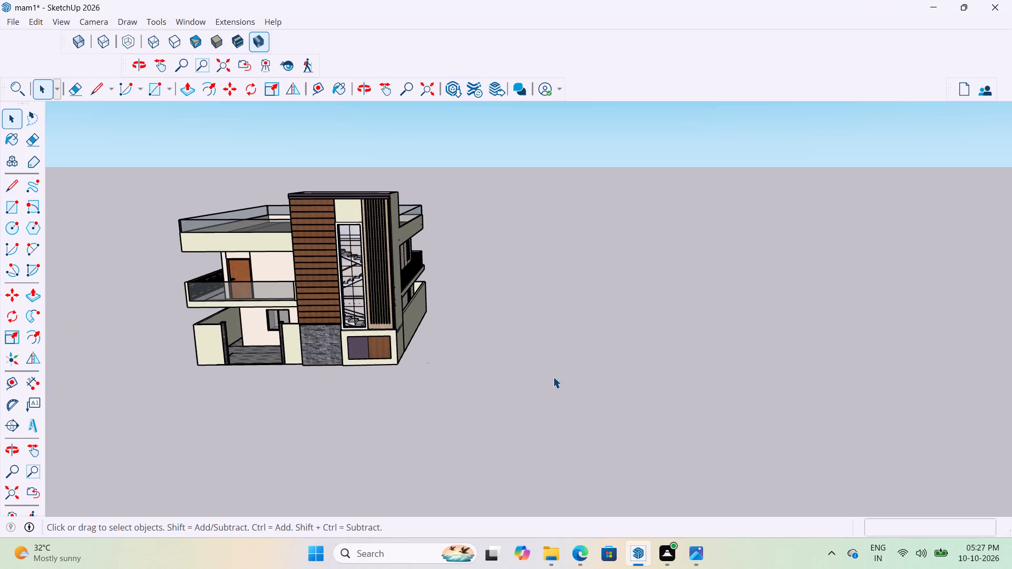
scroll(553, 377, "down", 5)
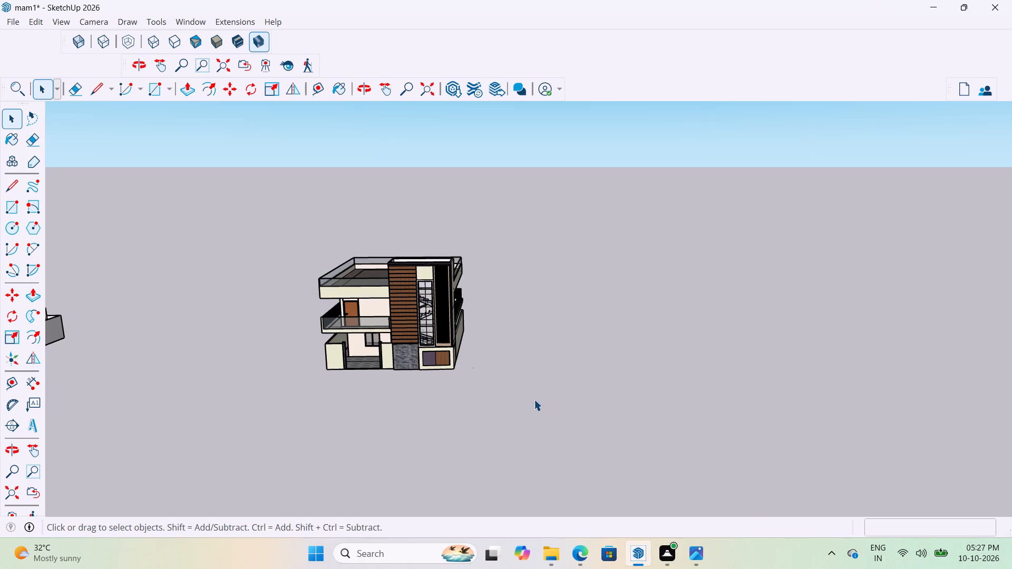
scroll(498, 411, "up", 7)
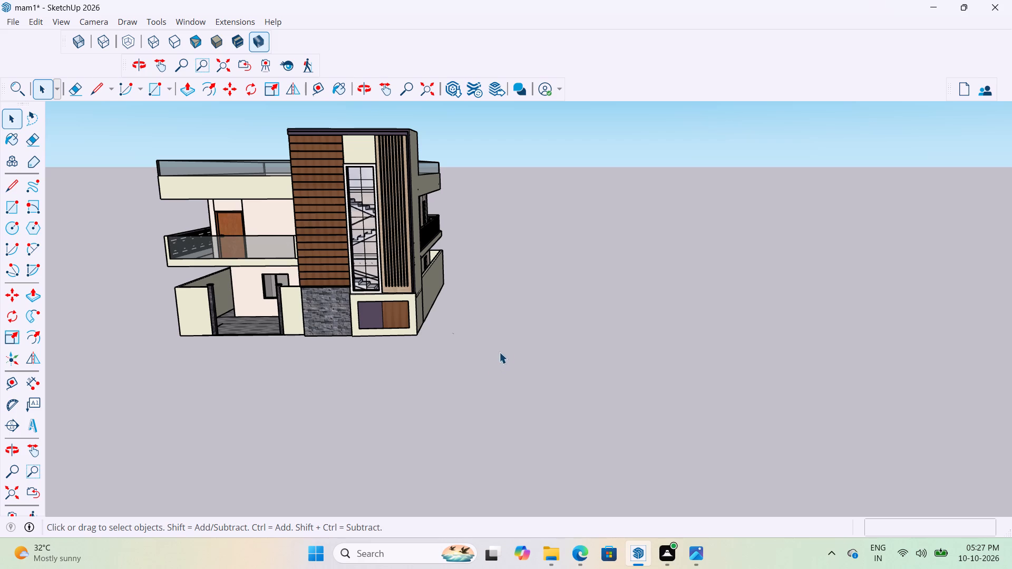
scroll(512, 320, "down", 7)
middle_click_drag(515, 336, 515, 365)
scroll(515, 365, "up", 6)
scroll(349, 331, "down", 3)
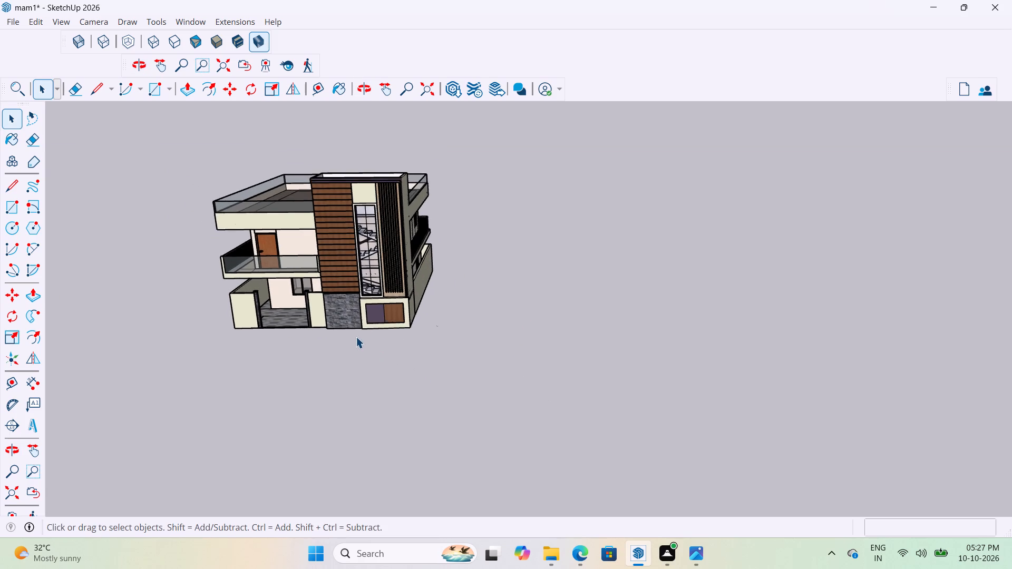
Measure the ground-floor front's overall width, from the compound wall's outer edge to the far edge of the framed-panel wall.
middle_click_drag(367, 325, 420, 326)
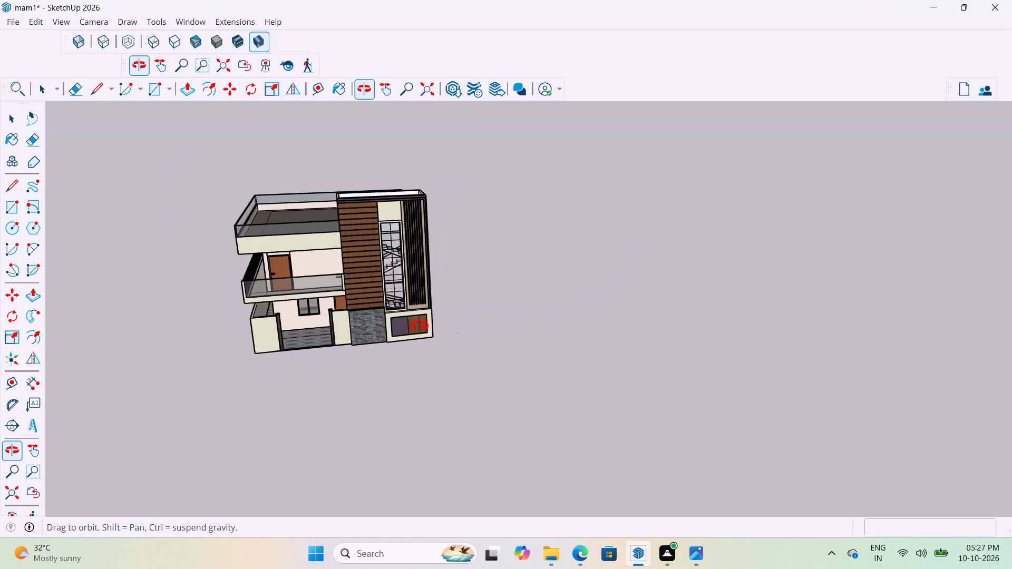
middle_click_drag(420, 326, 372, 328)
scroll(169, 346, "up", 9)
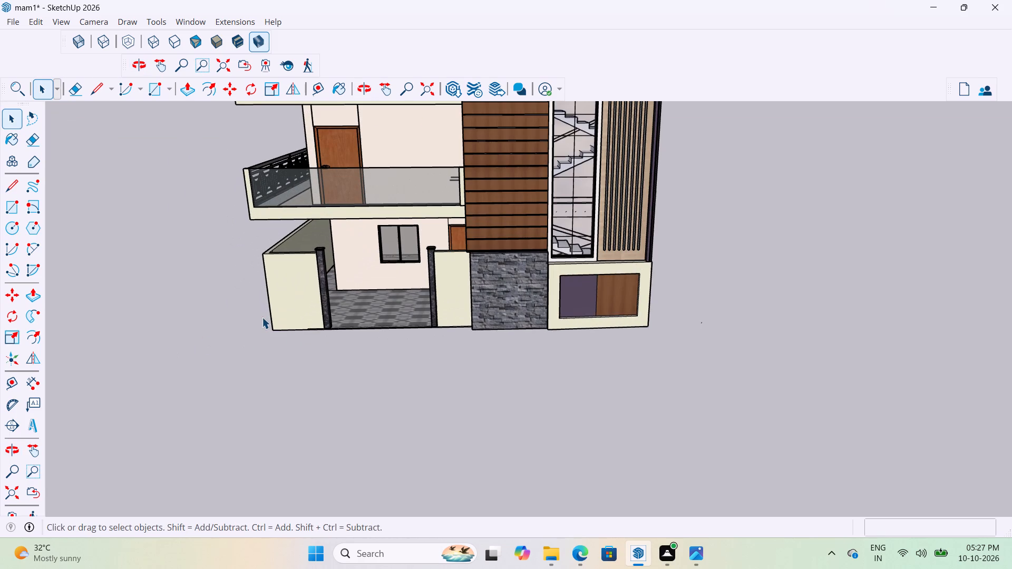
key("r")
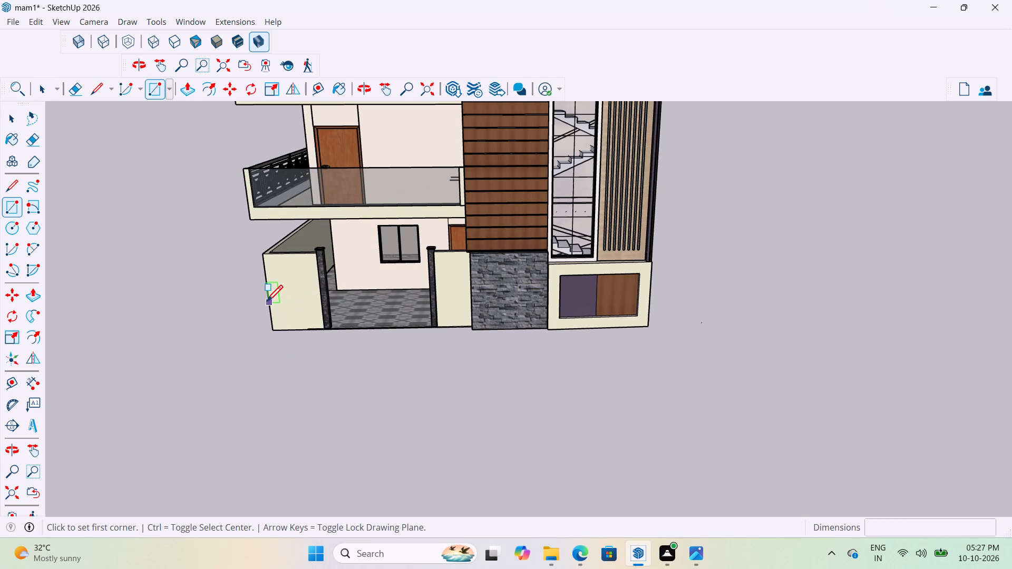
key("t")
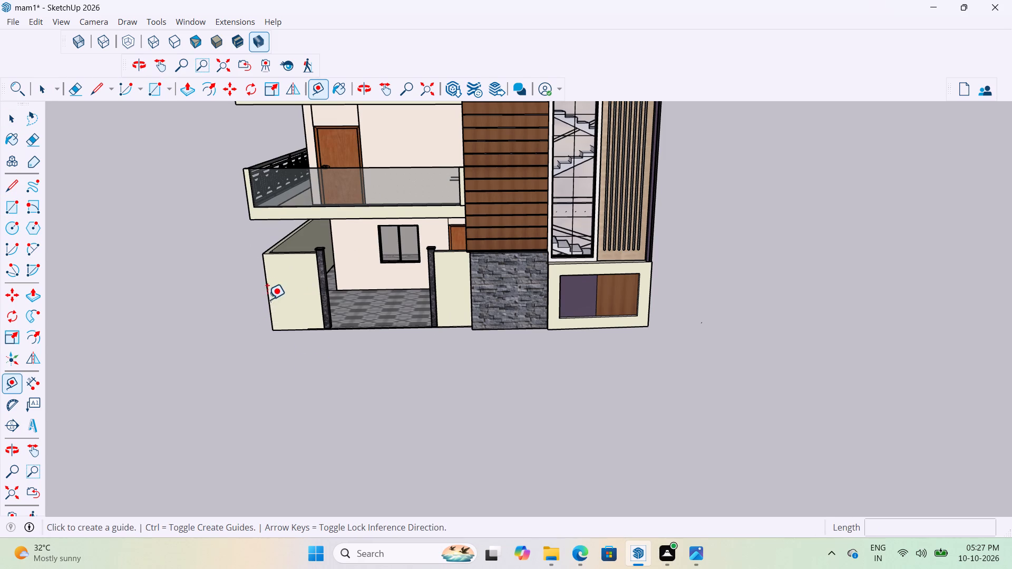
left_click(263, 290)
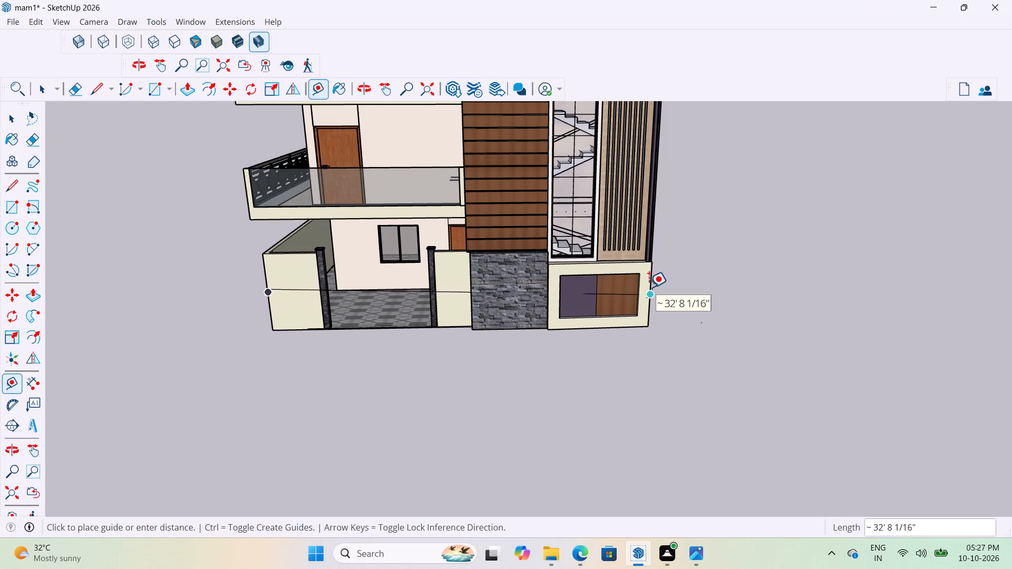
key("space")
Examine the undersides of the finished house and the unpainted floor models beside it, including floor plans, paving and slab soffits.
scroll(646, 295, "down", 14)
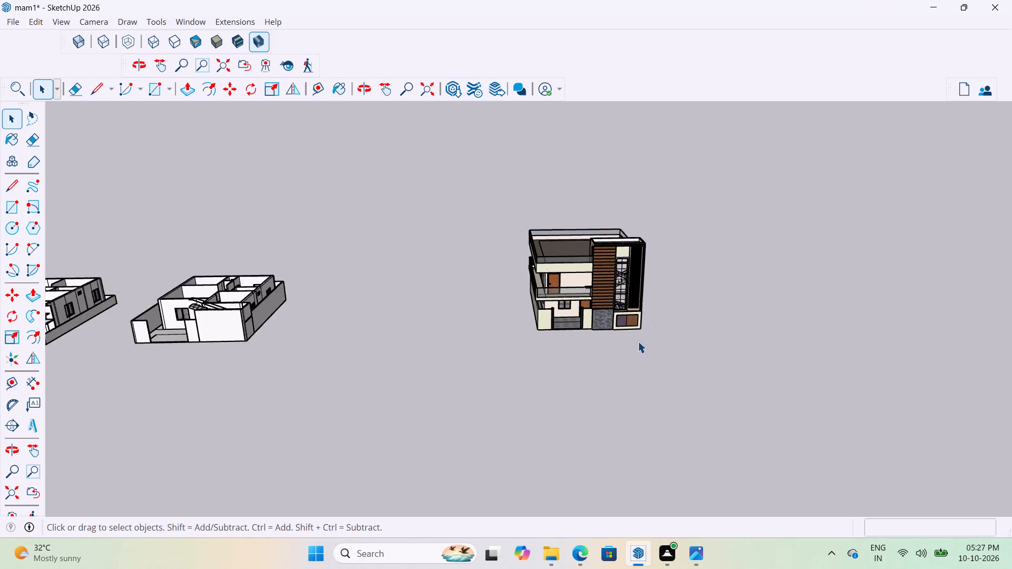
scroll(638, 341, "down", 5)
scroll(397, 313, "up", 11)
middle_click_drag(382, 366, 383, 341)
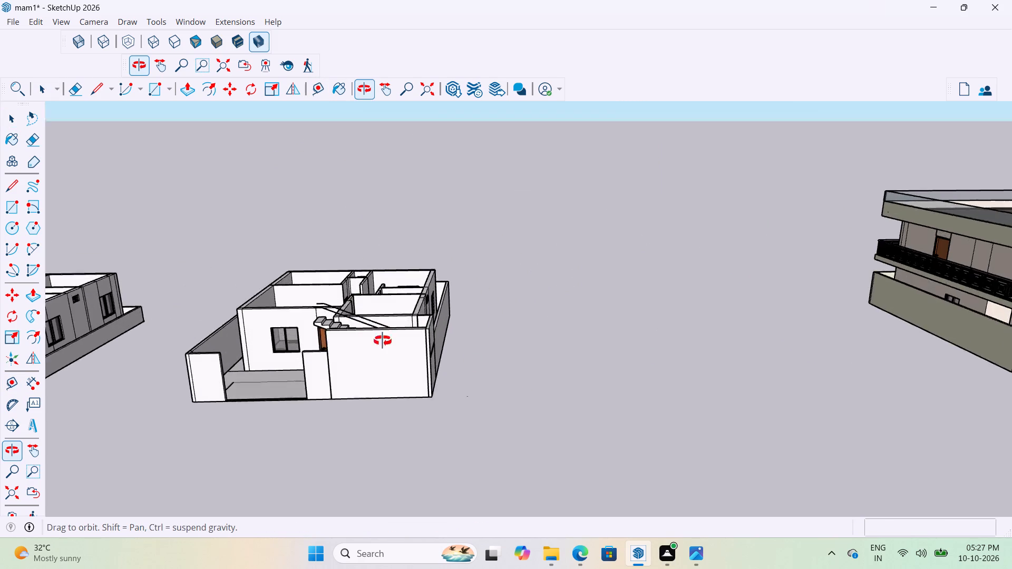
middle_click_drag(383, 341, 375, 104)
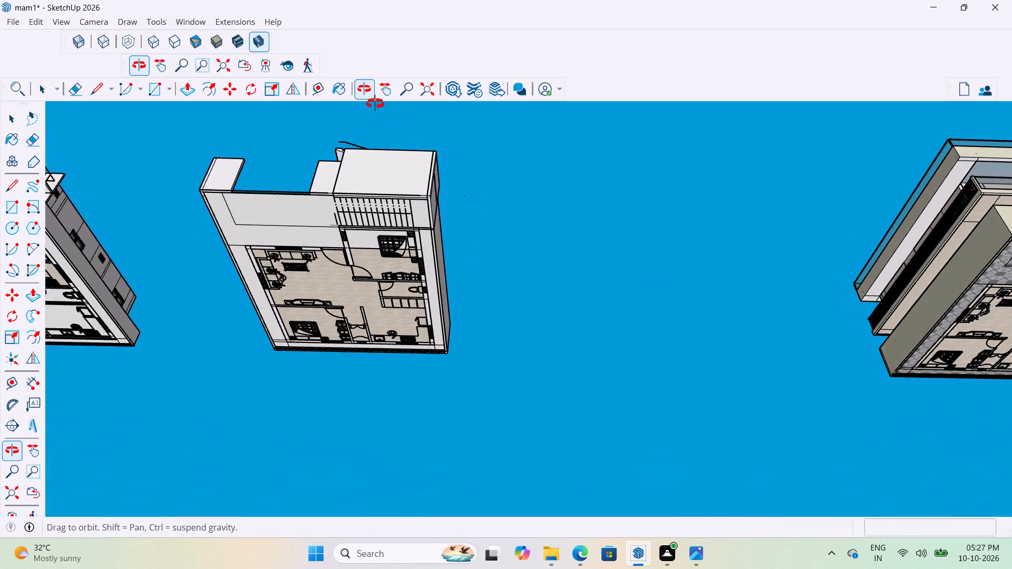
middle_click_drag(375, 104, 326, 123)
scroll(266, 182, "down", 4)
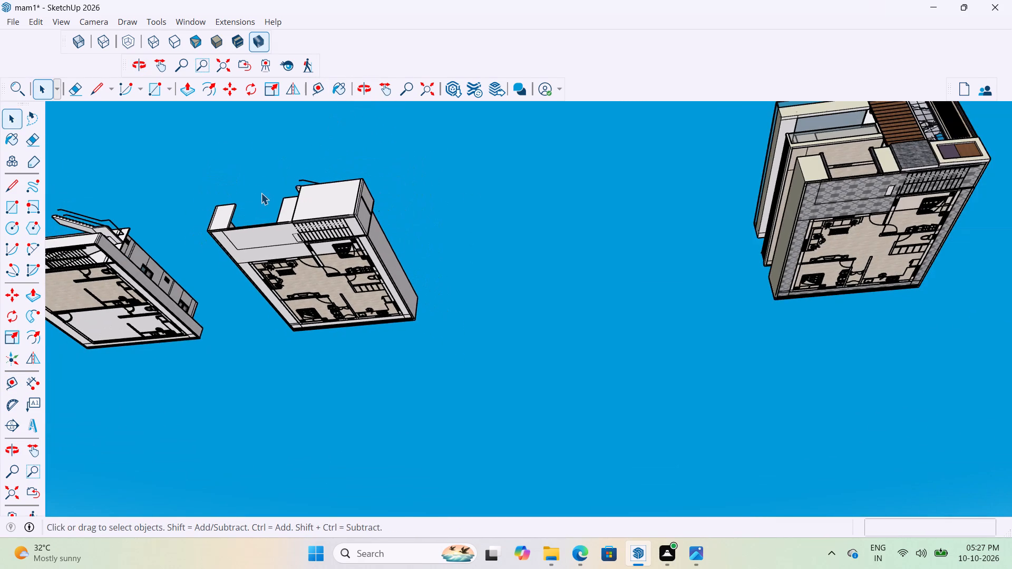
scroll(261, 193, "down", 2)
scroll(735, 117, "up", 5)
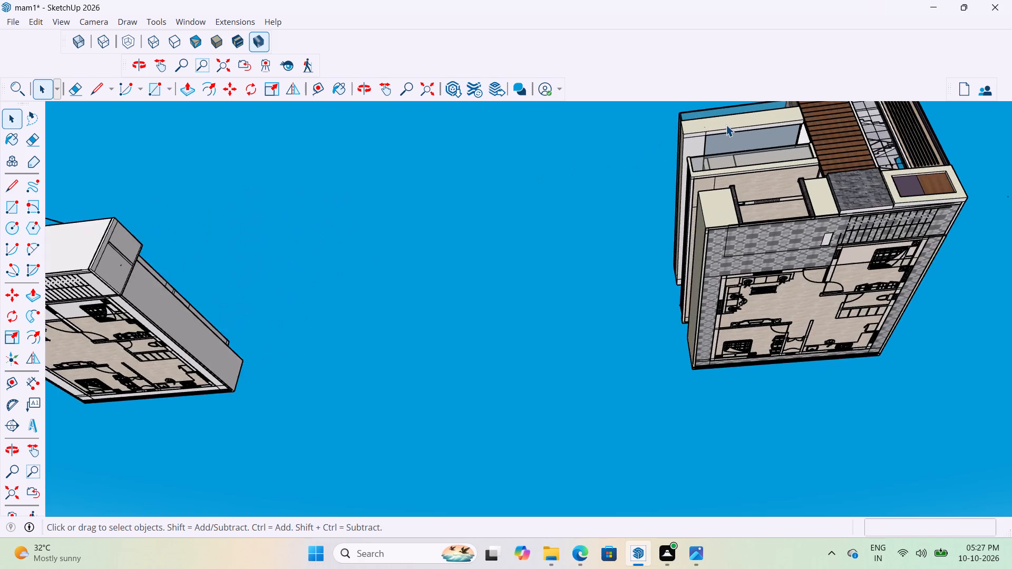
scroll(726, 125, "up", 10)
middle_click_drag(726, 125, 779, 127)
scroll(749, 173, "down", 3)
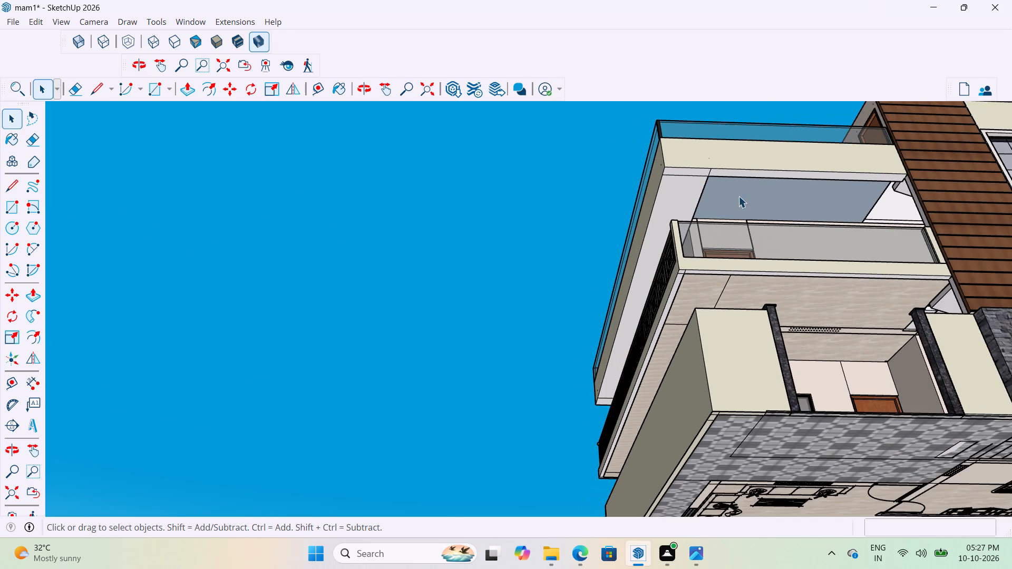
middle_click_drag(748, 179, 711, 188)
scroll(687, 258, "down", 13)
scroll(725, 280, "down", 3)
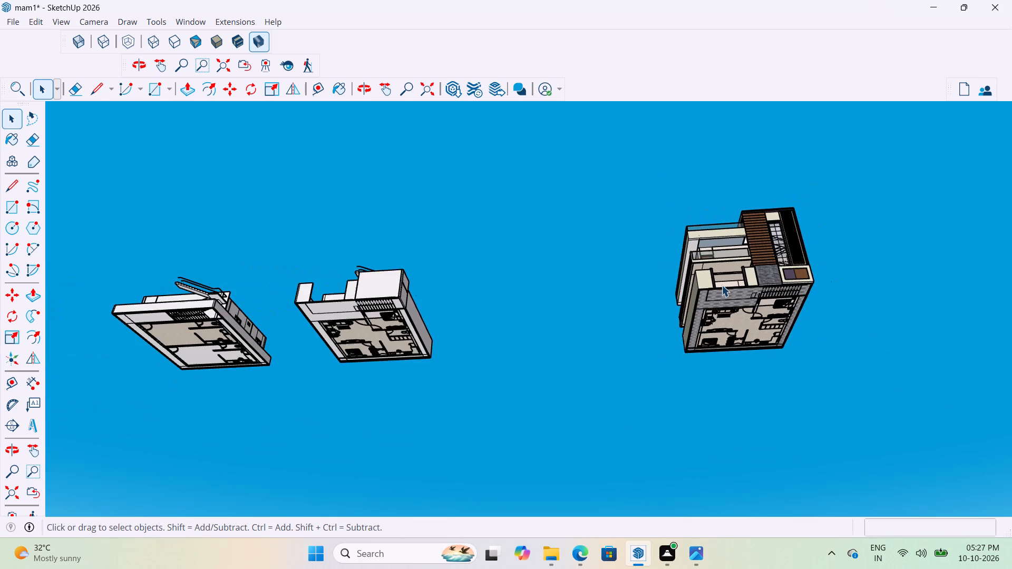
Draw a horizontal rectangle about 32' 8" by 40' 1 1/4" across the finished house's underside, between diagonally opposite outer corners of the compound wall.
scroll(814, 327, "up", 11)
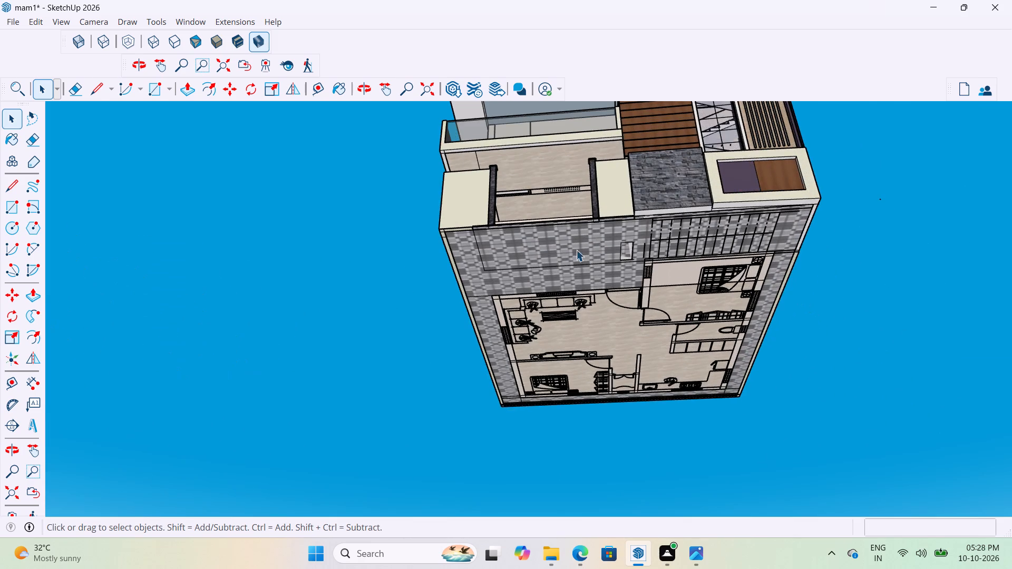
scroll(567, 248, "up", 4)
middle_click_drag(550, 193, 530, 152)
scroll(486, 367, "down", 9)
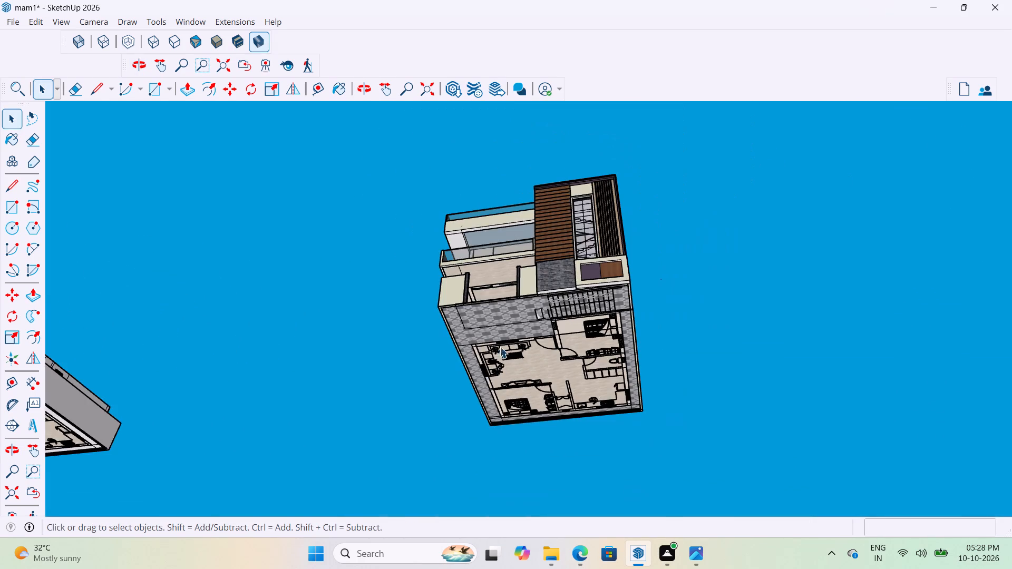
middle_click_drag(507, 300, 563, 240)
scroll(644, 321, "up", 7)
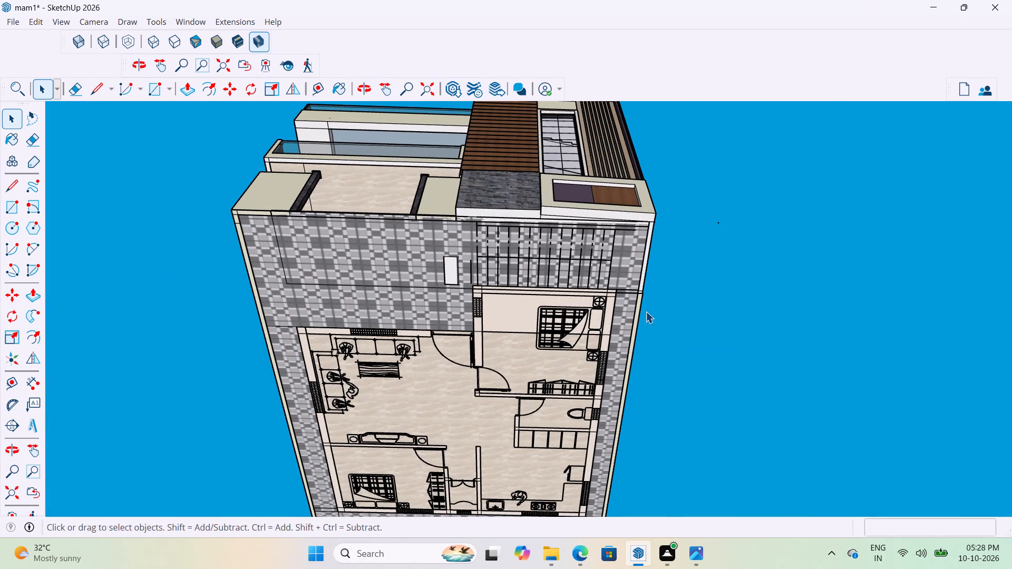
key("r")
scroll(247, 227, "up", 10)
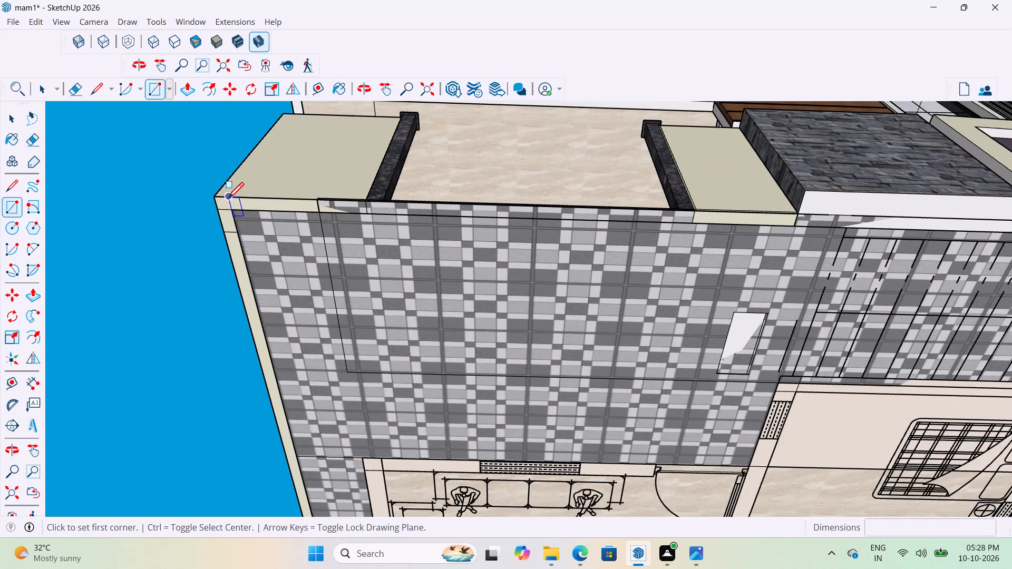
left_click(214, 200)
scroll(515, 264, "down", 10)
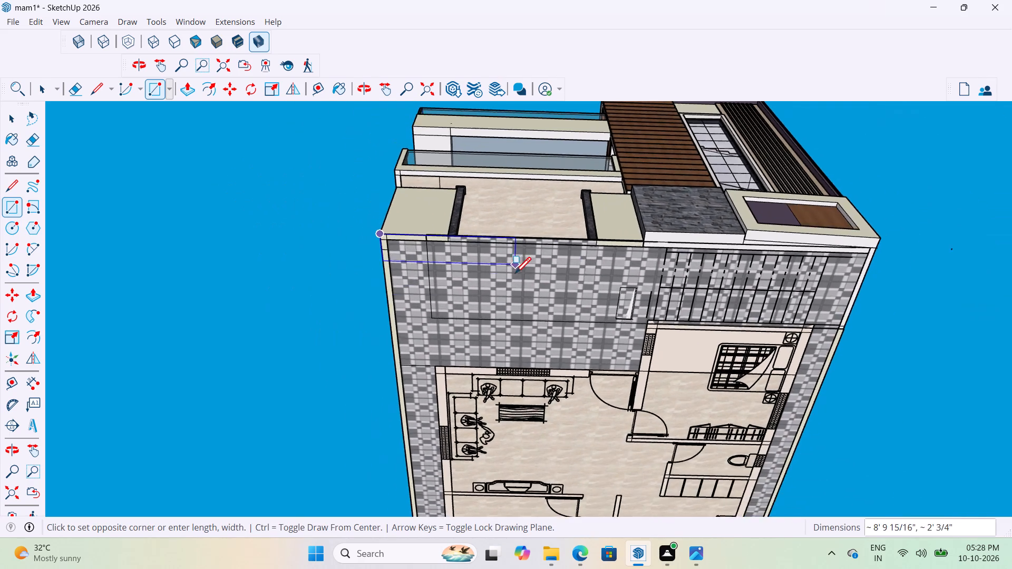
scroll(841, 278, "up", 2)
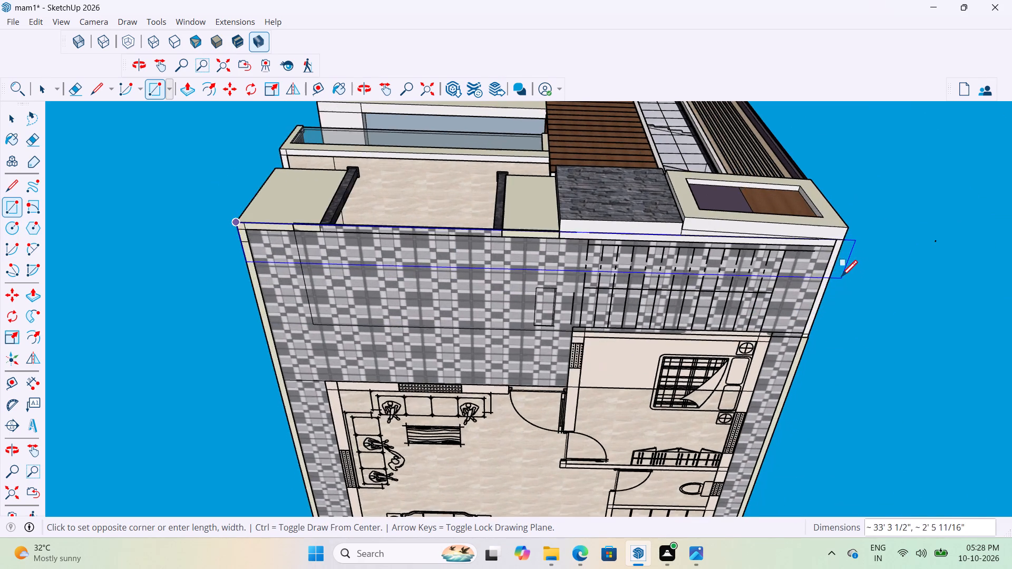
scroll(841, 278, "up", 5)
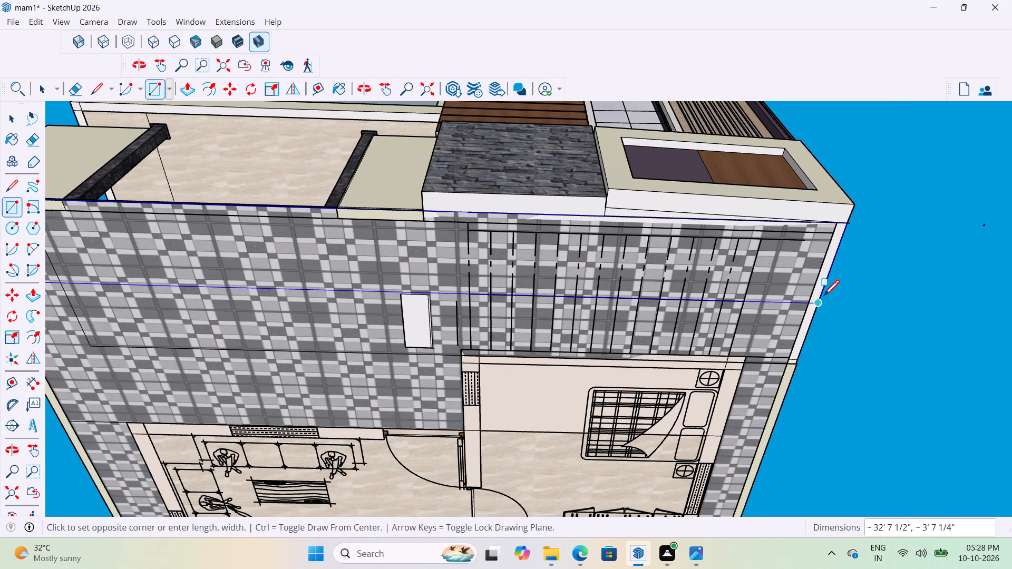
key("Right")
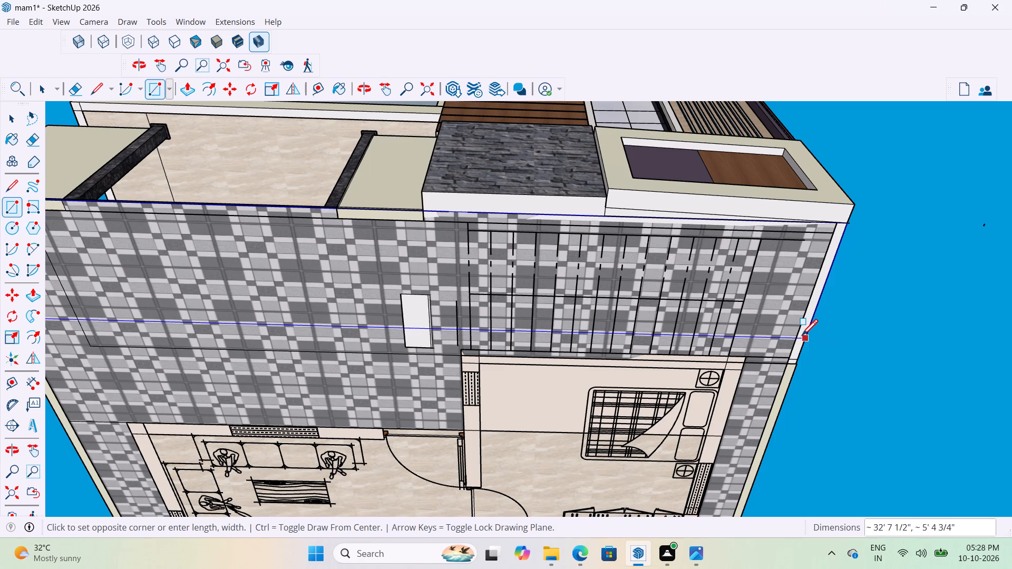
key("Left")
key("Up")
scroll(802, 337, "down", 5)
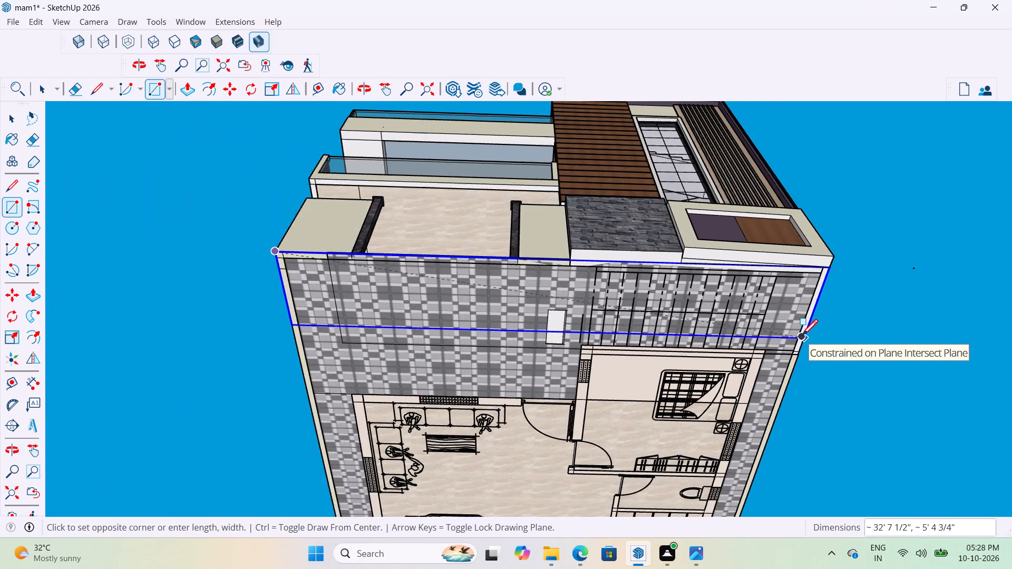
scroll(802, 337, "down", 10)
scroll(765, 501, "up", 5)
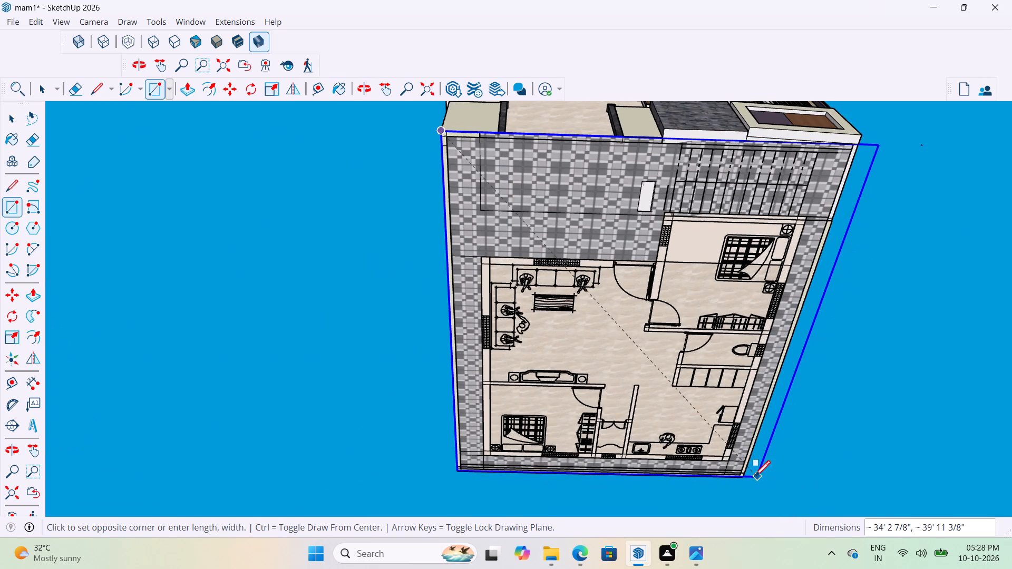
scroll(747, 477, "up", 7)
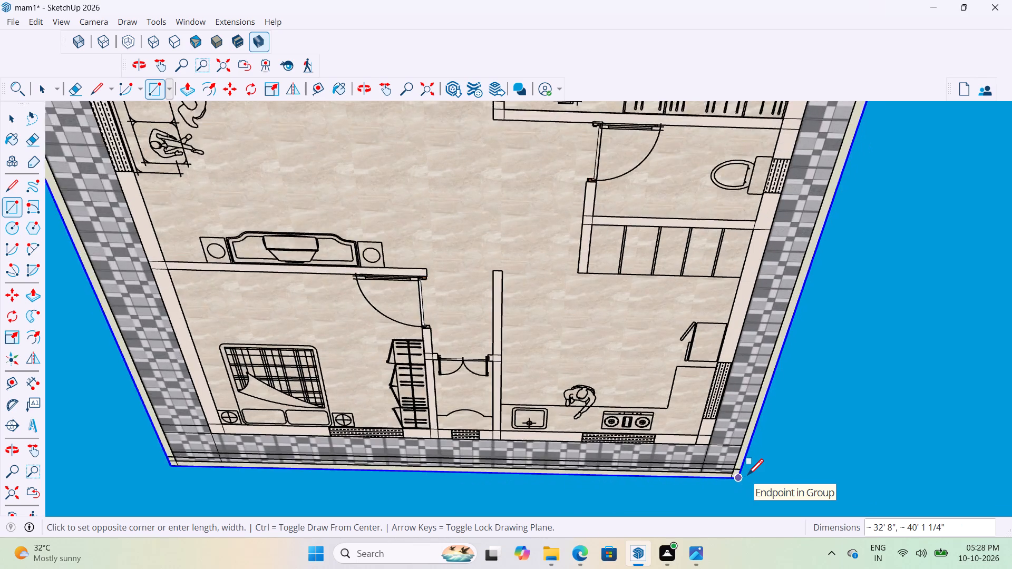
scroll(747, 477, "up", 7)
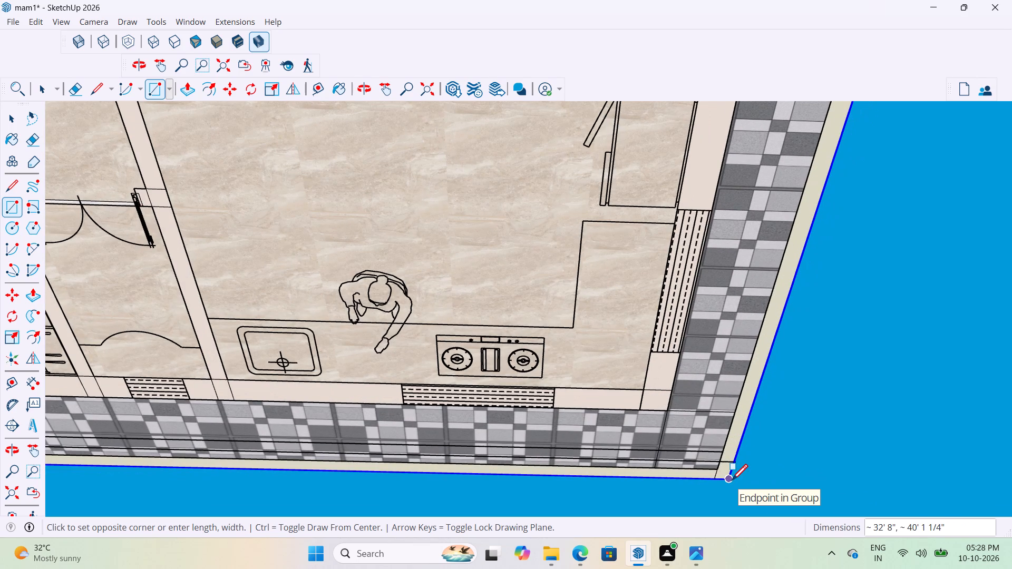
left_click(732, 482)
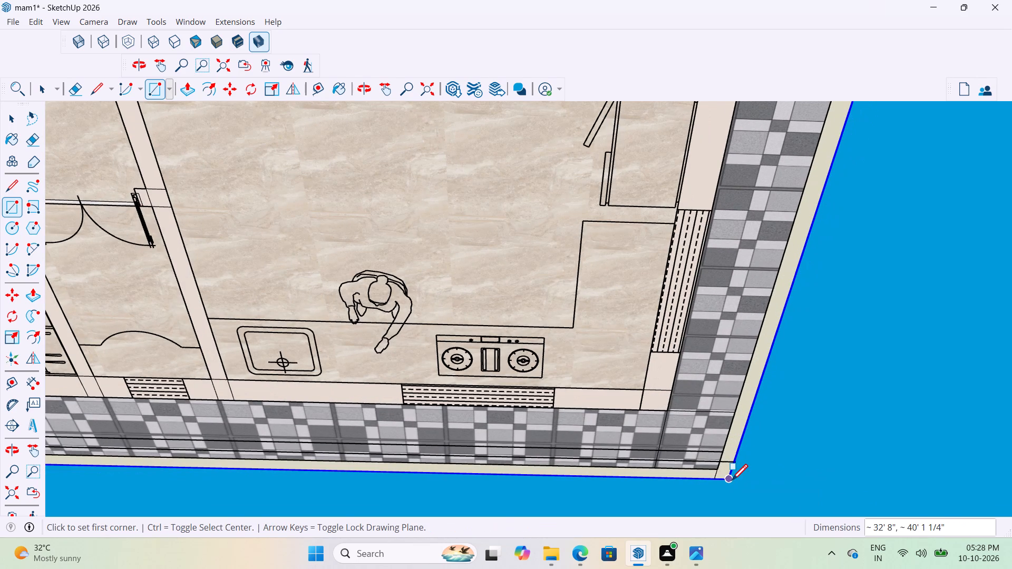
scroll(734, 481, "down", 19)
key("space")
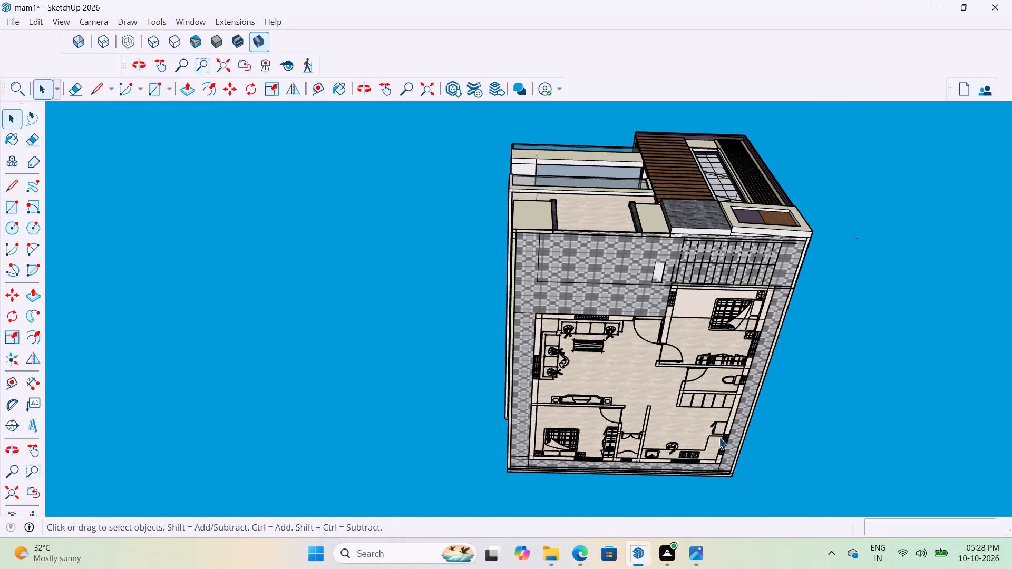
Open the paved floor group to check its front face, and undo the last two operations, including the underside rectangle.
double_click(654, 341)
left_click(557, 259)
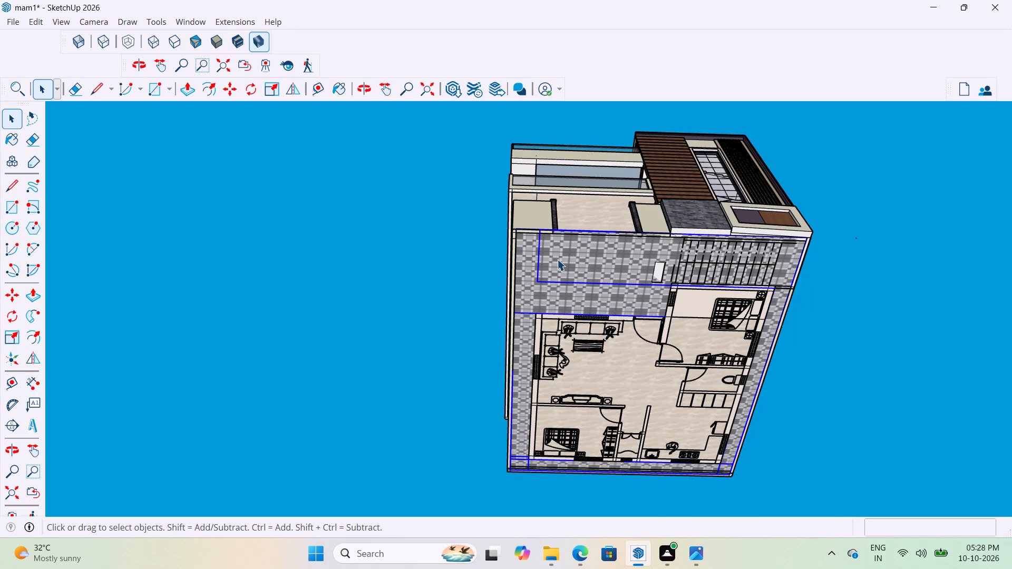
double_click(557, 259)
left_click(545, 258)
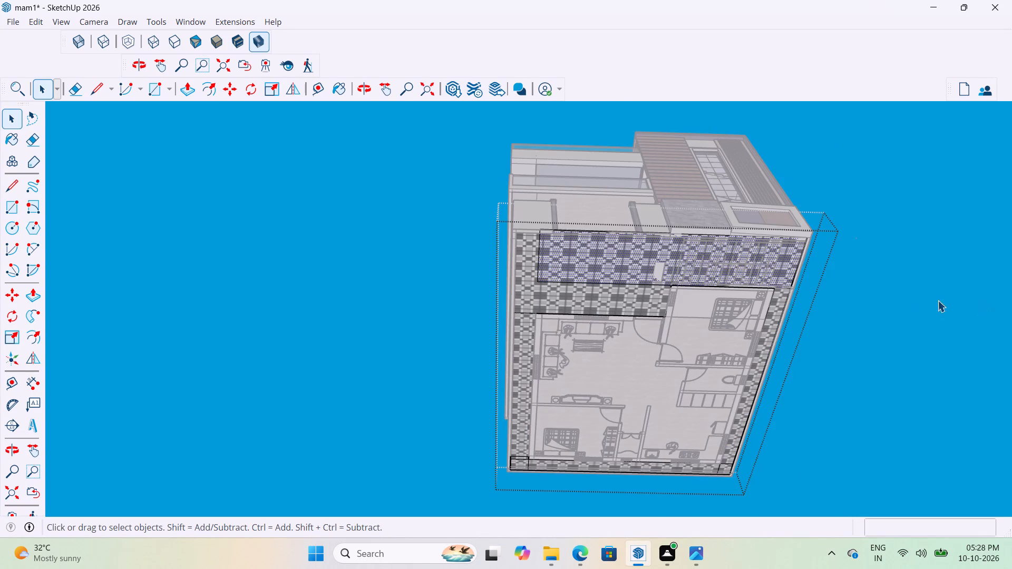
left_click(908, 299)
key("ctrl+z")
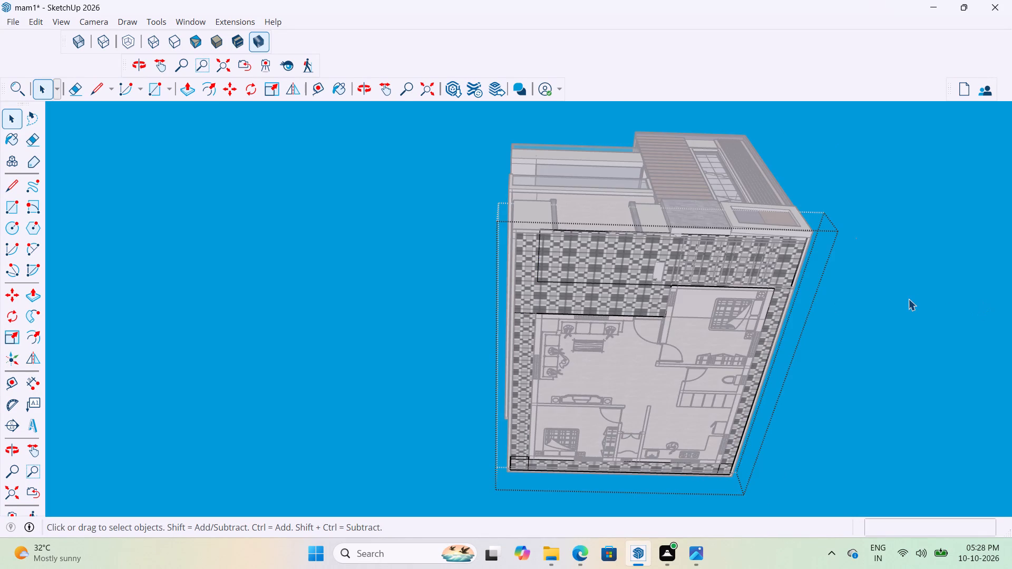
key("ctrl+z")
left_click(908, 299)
Inside the paved floor group, draw a rectangle about 40' 1 1/4" by 32' 8" between diagonally opposite outer corners of the compound wall.
scroll(705, 263, "up", 3)
middle_click_drag(711, 230, 699, 213)
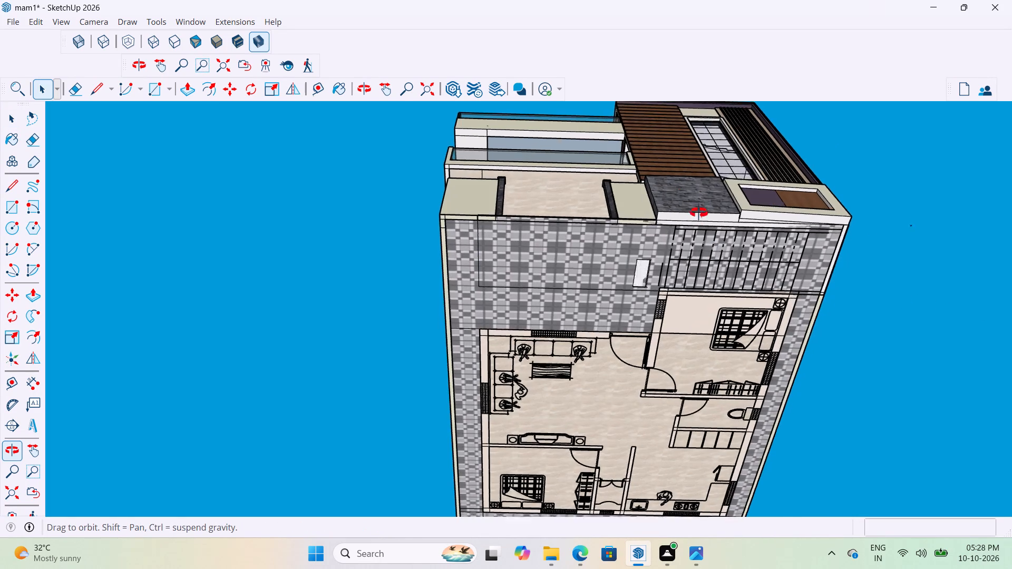
middle_click_drag(699, 213, 742, 183)
scroll(461, 198, "up", 3)
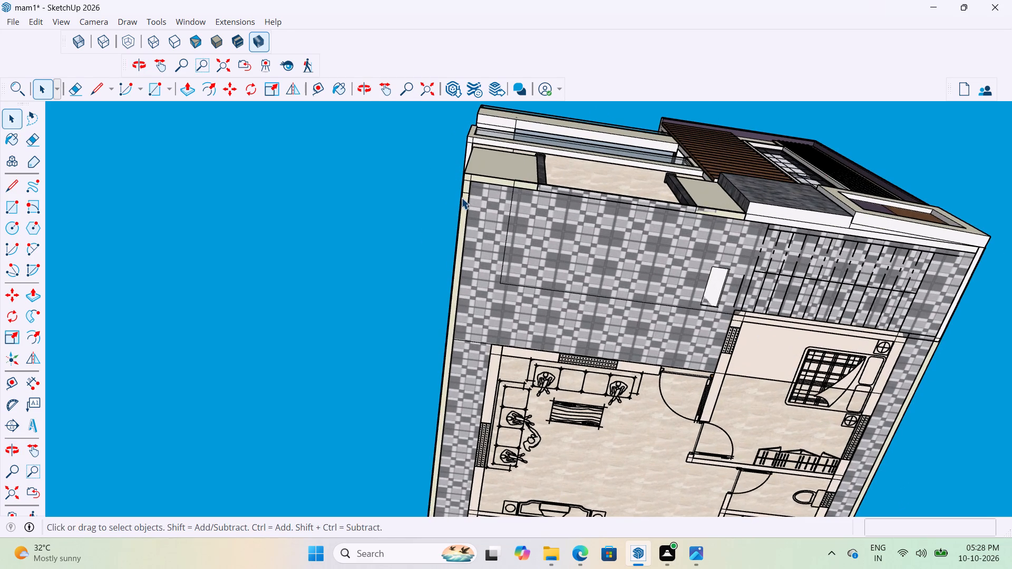
double_click(504, 216)
key("r")
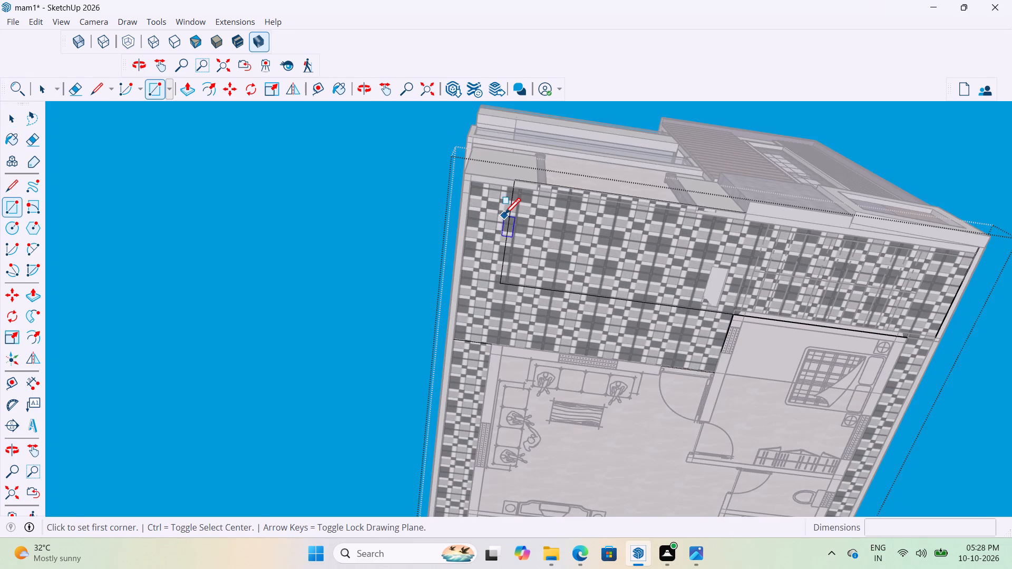
left_click(464, 176)
scroll(585, 227, "down", 8)
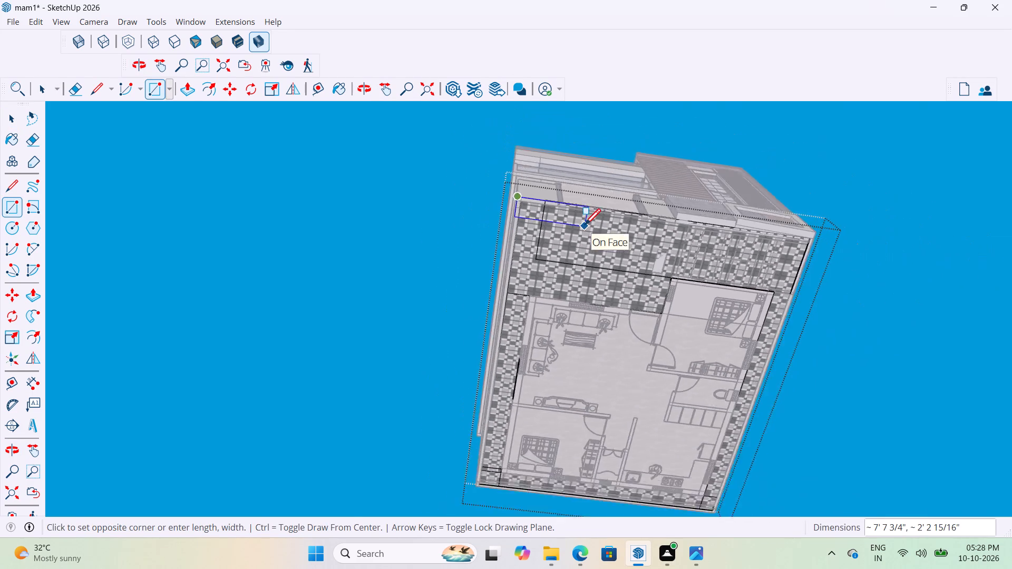
scroll(585, 227, "down", 5)
scroll(652, 397, "up", 12)
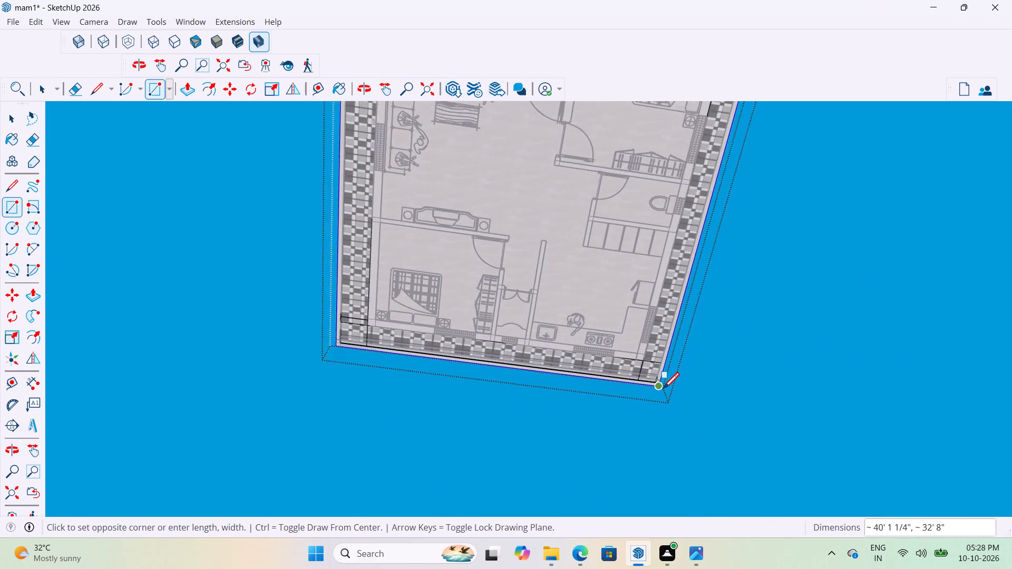
scroll(663, 390, "up", 9)
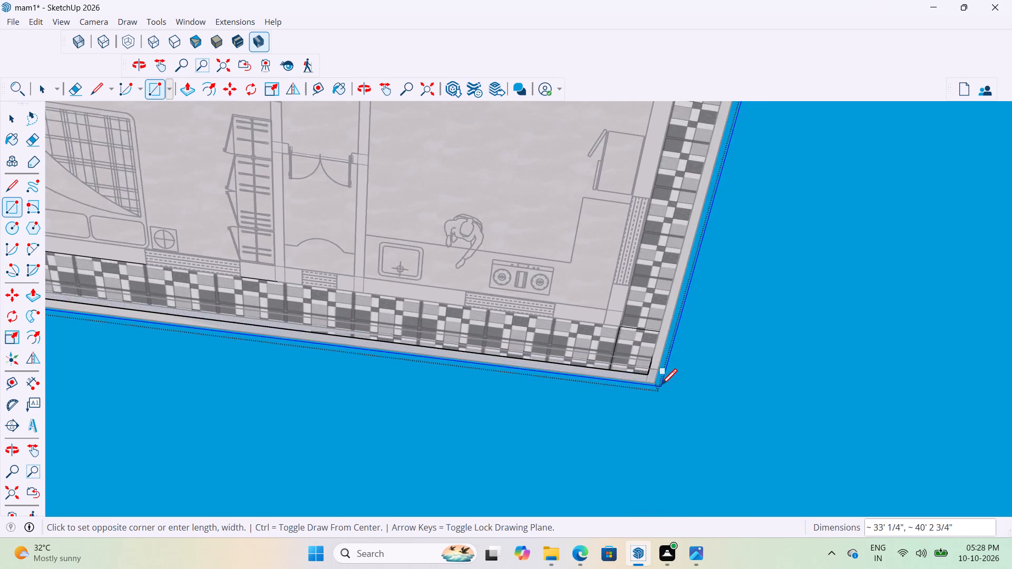
scroll(661, 387, "up", 4)
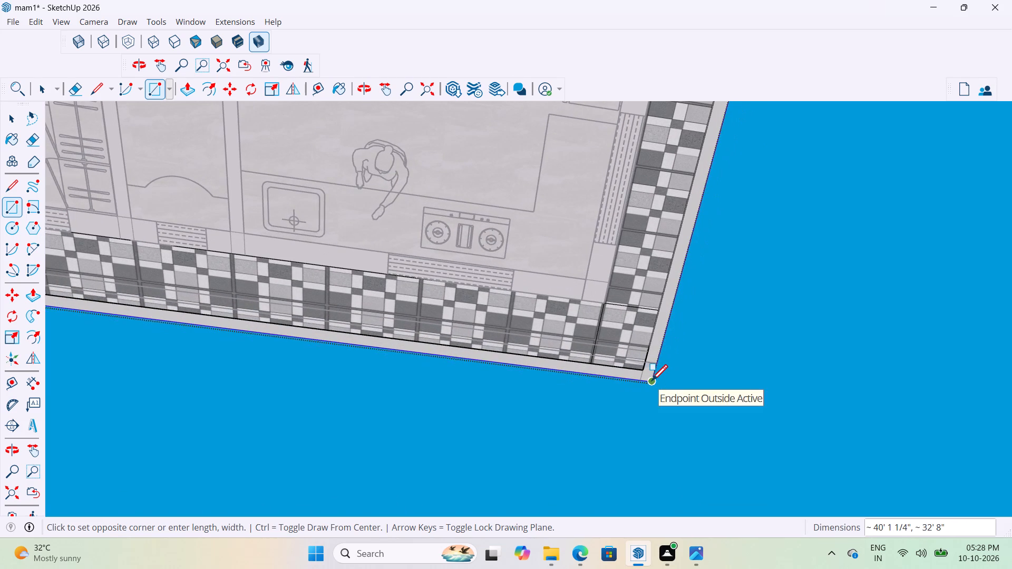
left_click(653, 382)
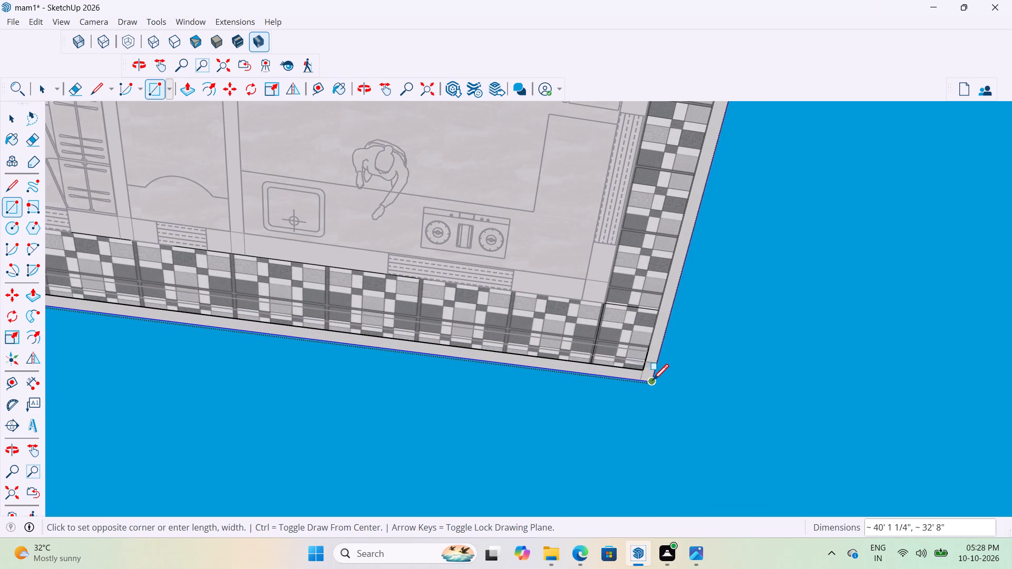
key("space")
left_click(596, 300)
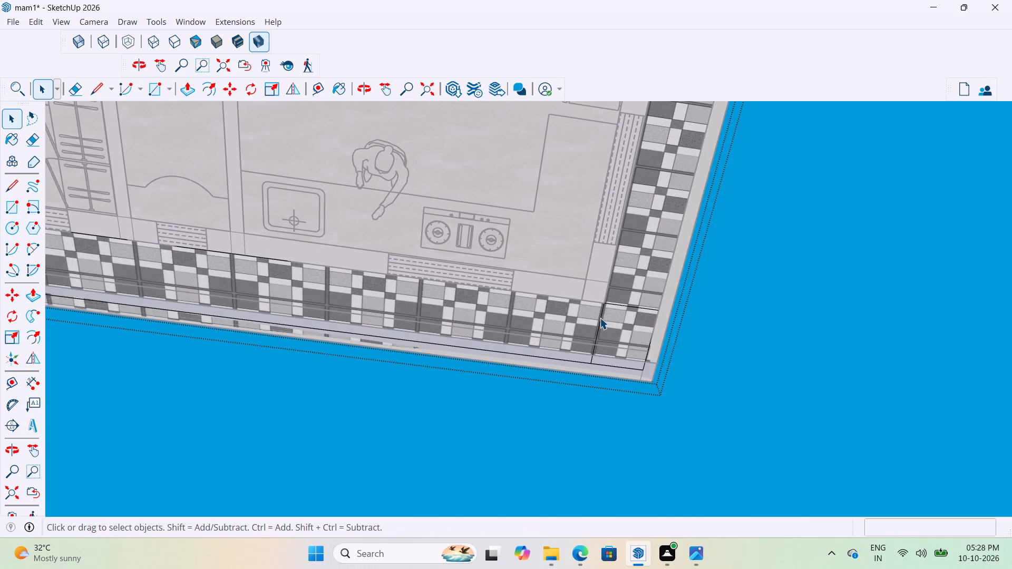
Check the faces across the house's underside, reopening and closing the paved floor group.
scroll(602, 333, "down", 12)
left_click(591, 199)
scroll(592, 280, "down", 9)
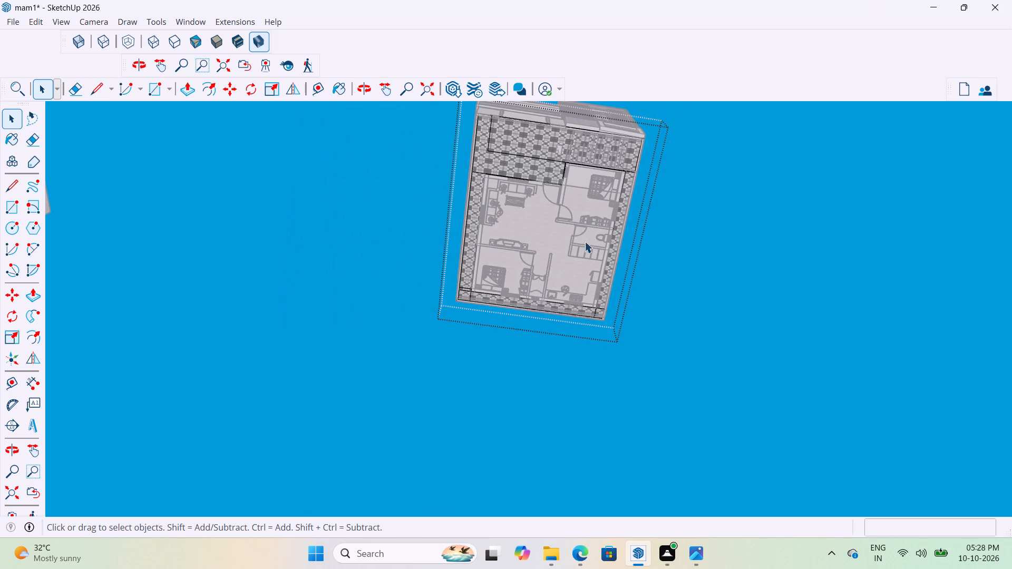
double_click(586, 219)
left_click(583, 181)
left_click(685, 198)
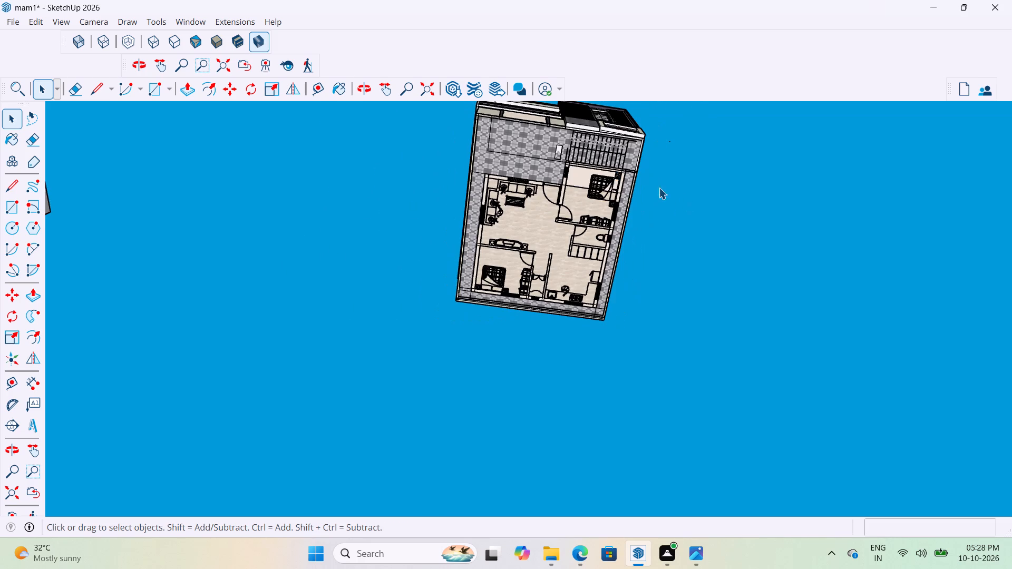
left_click(572, 146)
double_click(515, 151)
left_click(528, 146)
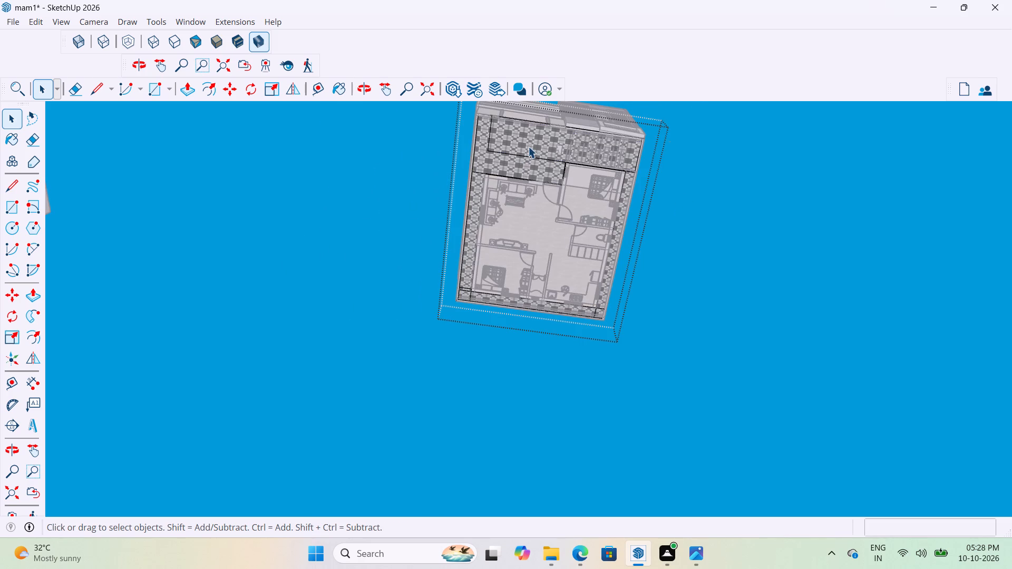
left_click(694, 218)
Examine the underside paving around the small white patch and outer wall edges, and the ground-floor front above it.
scroll(589, 284, "down", 3)
middle_click_drag(613, 265, 544, 331)
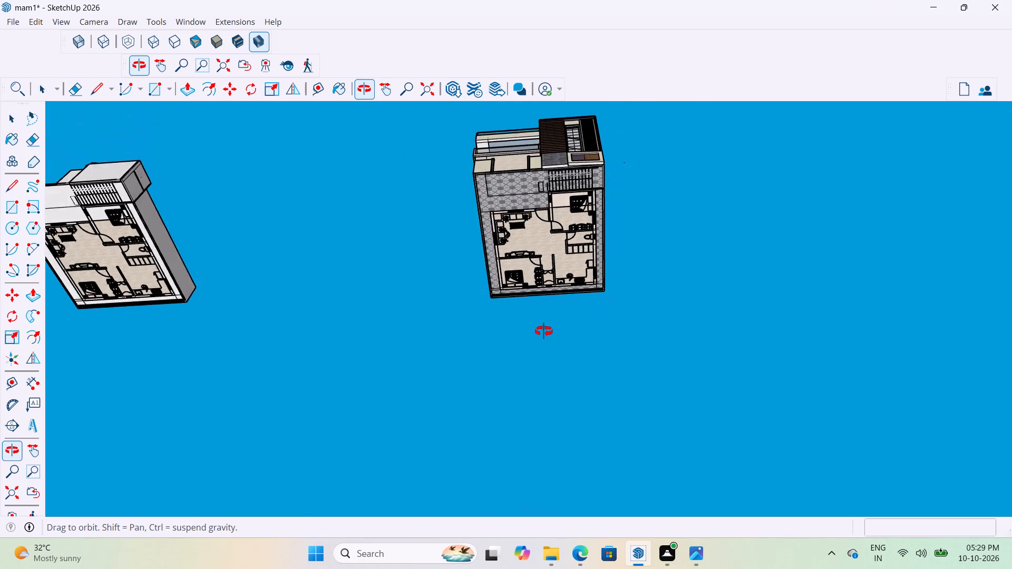
middle_click_drag(544, 331, 514, 338)
scroll(527, 165, "up", 13)
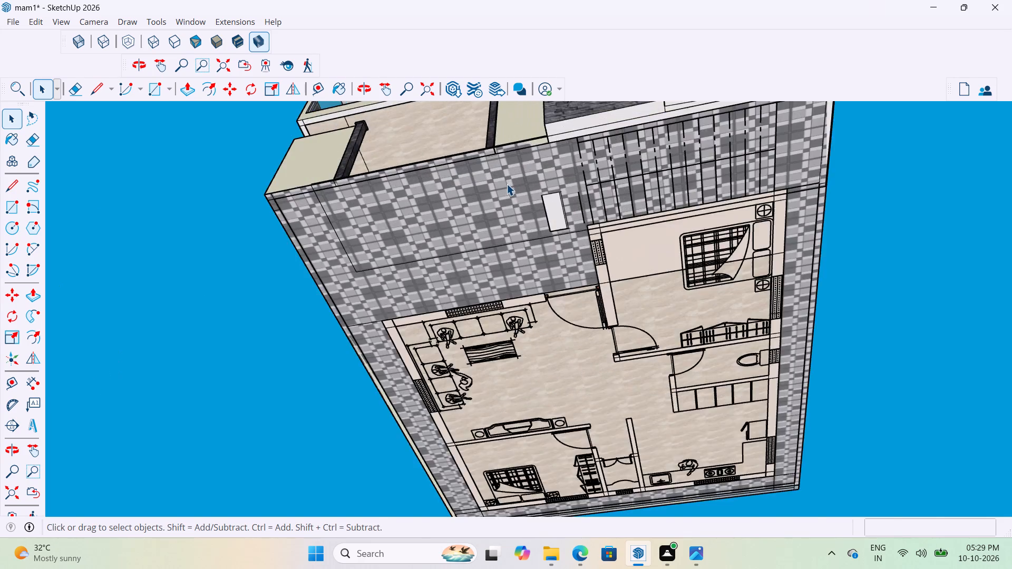
scroll(507, 184, "up", 5)
scroll(587, 205, "up", 8)
middle_click_drag(596, 218, 513, 213)
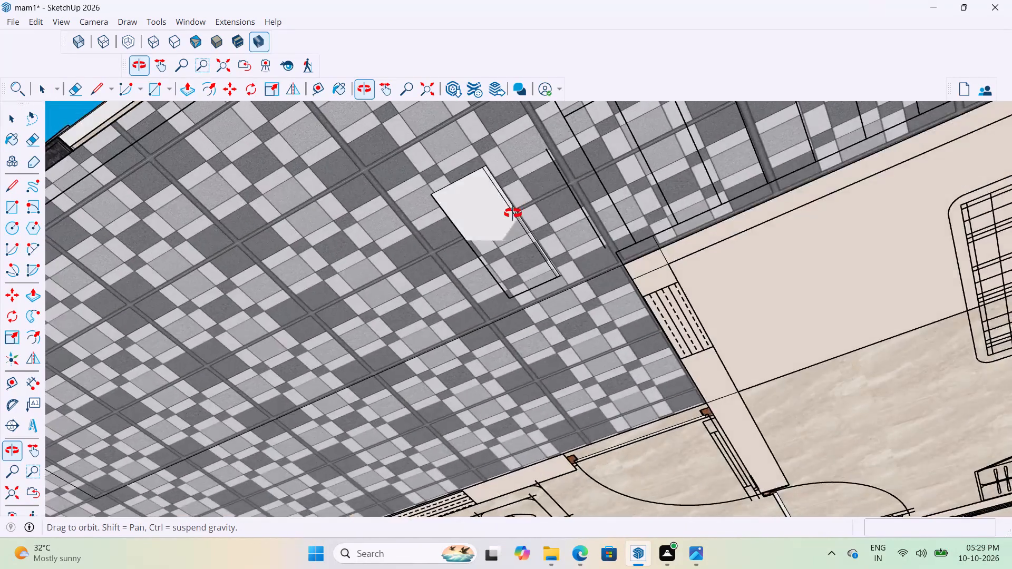
middle_click_drag(513, 213, 502, 268)
scroll(561, 297, "down", 19)
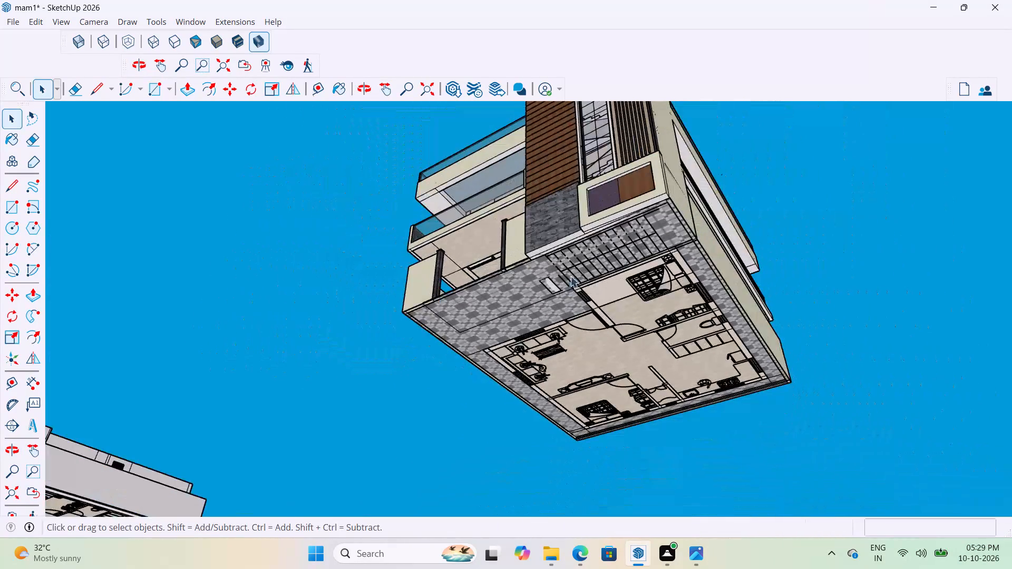
middle_click_drag(570, 276, 660, 271)
scroll(557, 247, "up", 7)
middle_click_drag(548, 283, 575, 337)
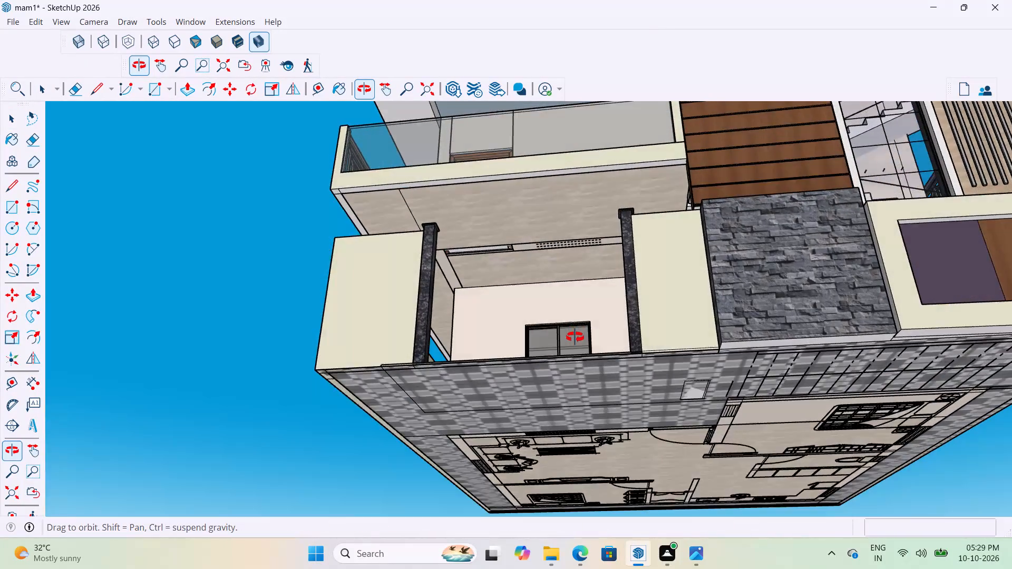
middle_click_drag(575, 337, 589, 384)
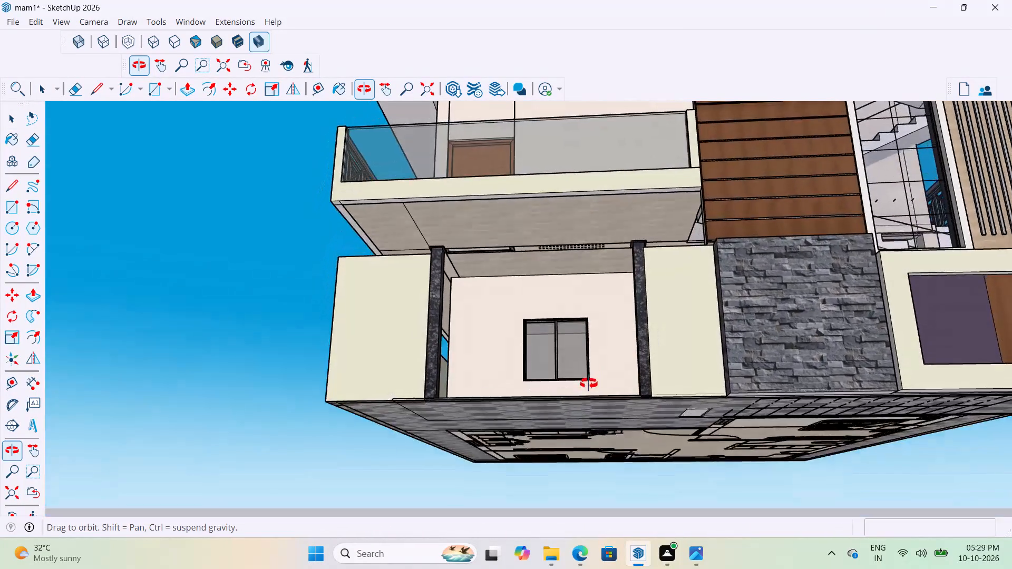
middle_click_drag(589, 384, 585, 395)
scroll(555, 408, "up", 8)
scroll(562, 376, "down", 6)
middle_click_drag(566, 372, 573, 358)
scroll(555, 412, "down", 1)
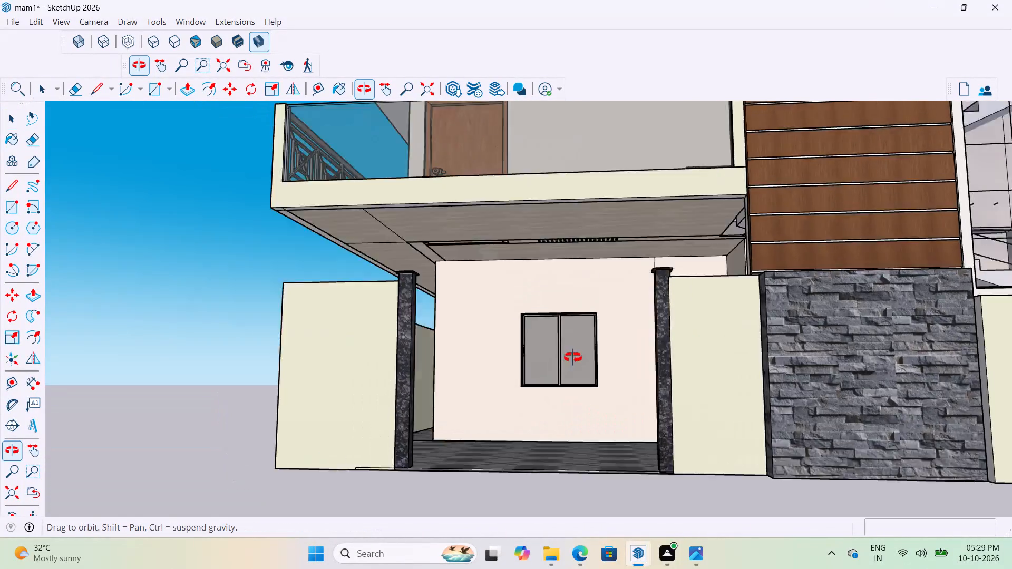
middle_click_drag(573, 358, 572, 330)
scroll(319, 330, "up", 7)
scroll(326, 258, "down", 8)
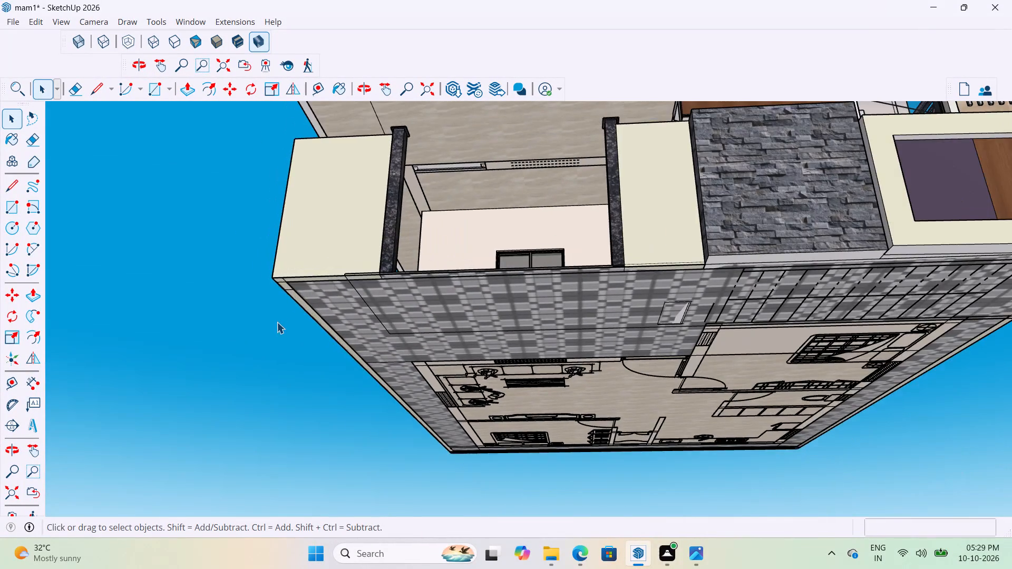
scroll(277, 322, "down", 7)
scroll(309, 323, "up", 4)
scroll(305, 292, "down", 6)
middle_click_drag(317, 317, 310, 266)
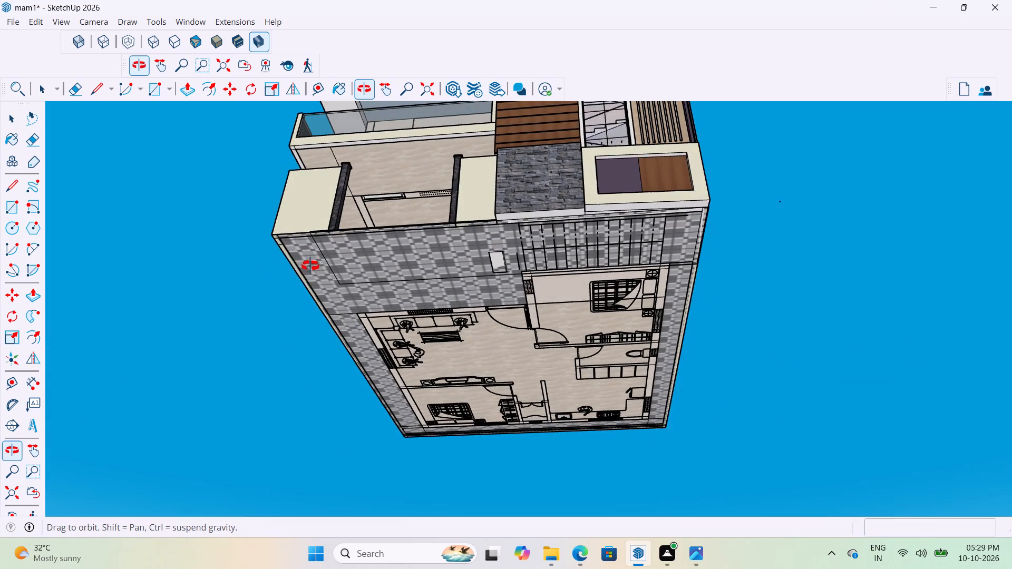
middle_click_drag(310, 266, 315, 257)
scroll(287, 228, "down", 4)
left_click(709, 315)
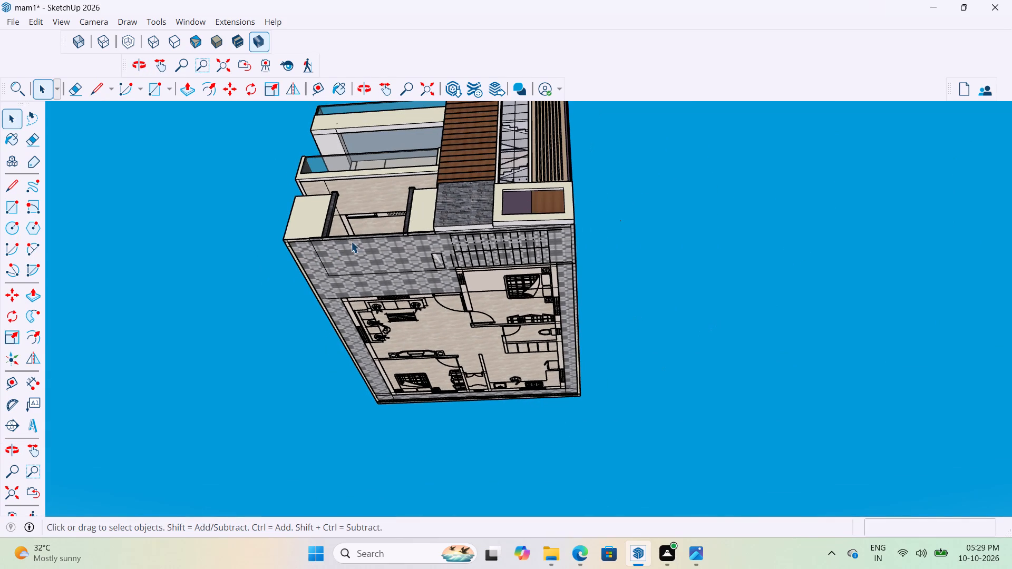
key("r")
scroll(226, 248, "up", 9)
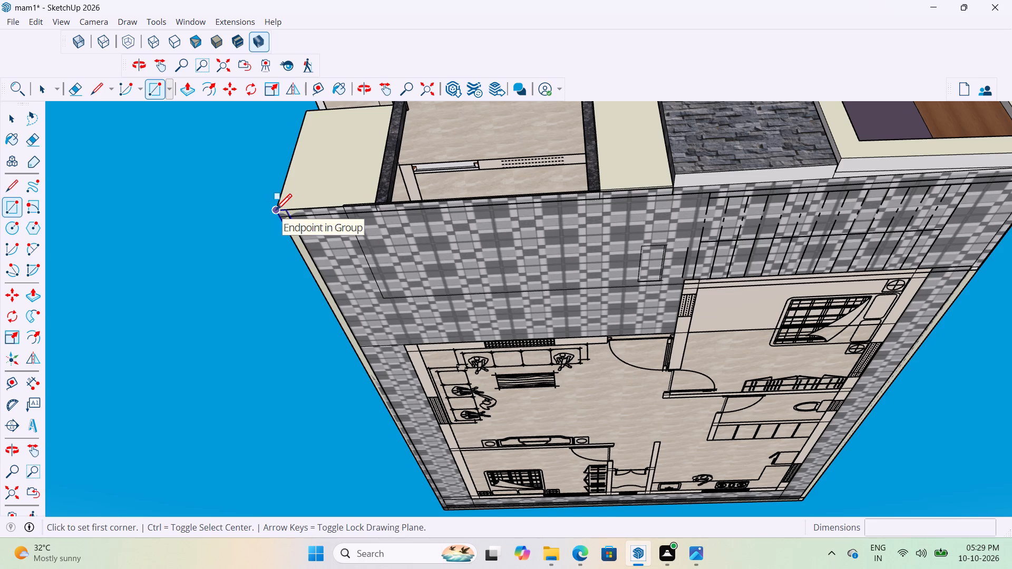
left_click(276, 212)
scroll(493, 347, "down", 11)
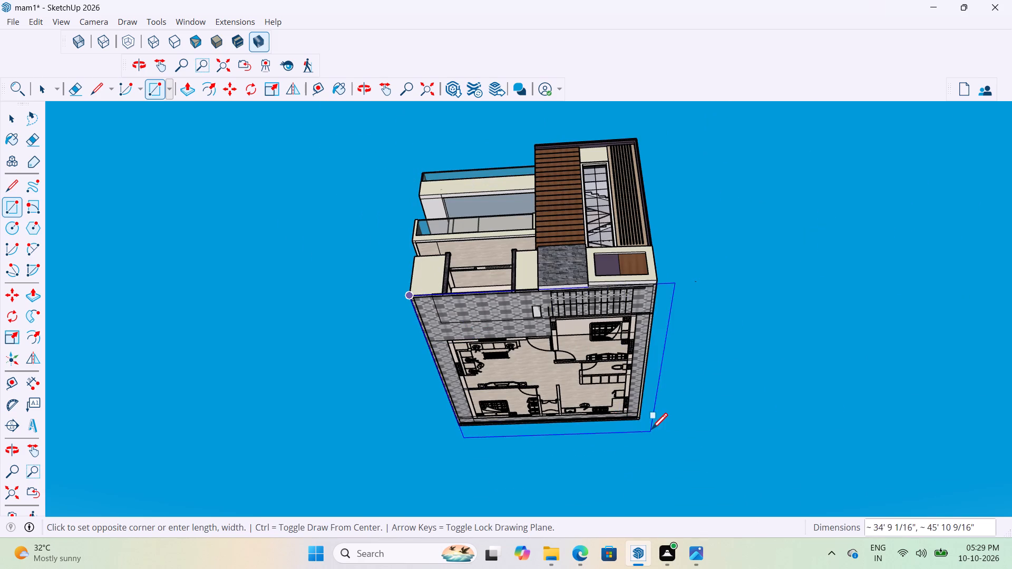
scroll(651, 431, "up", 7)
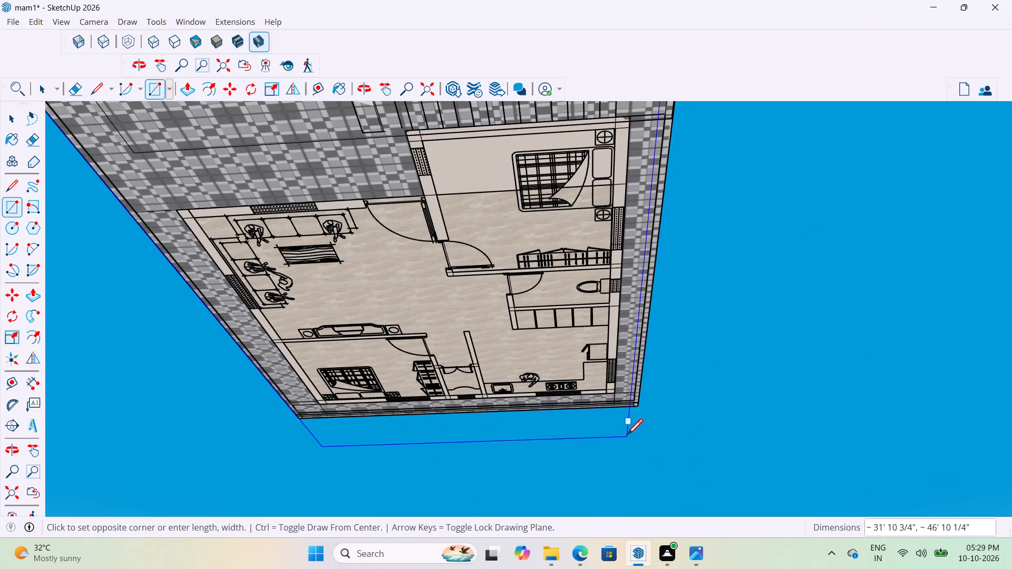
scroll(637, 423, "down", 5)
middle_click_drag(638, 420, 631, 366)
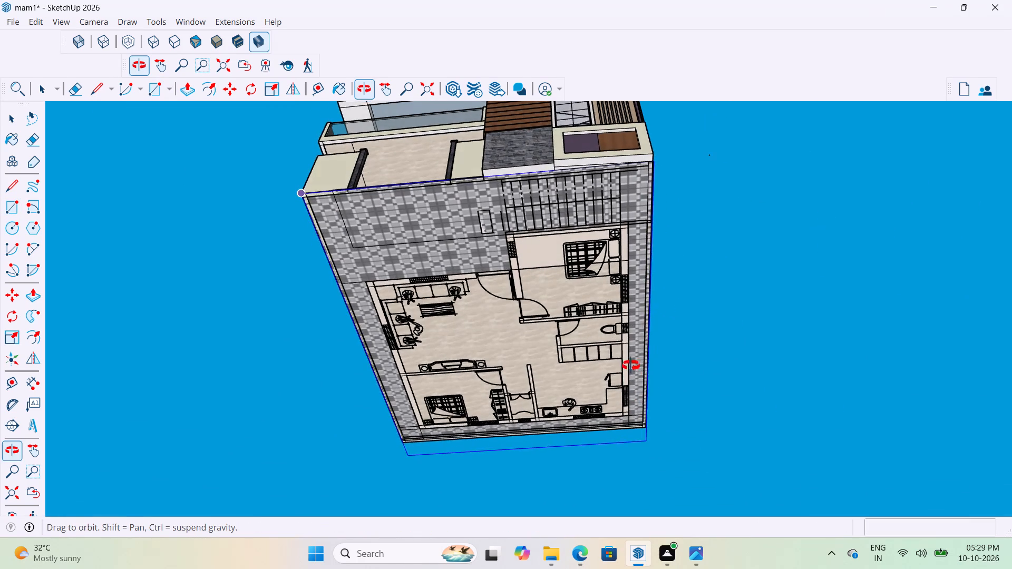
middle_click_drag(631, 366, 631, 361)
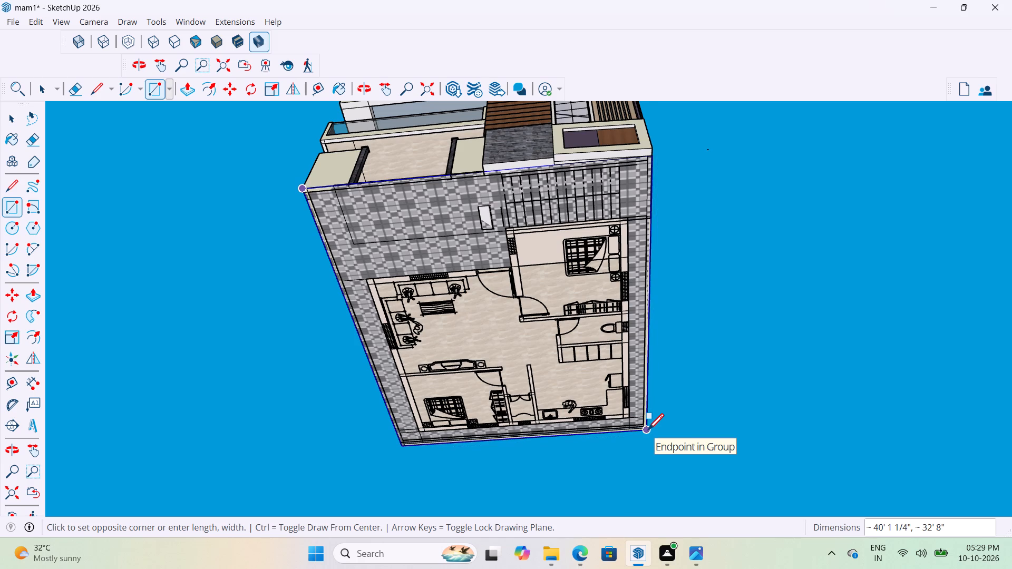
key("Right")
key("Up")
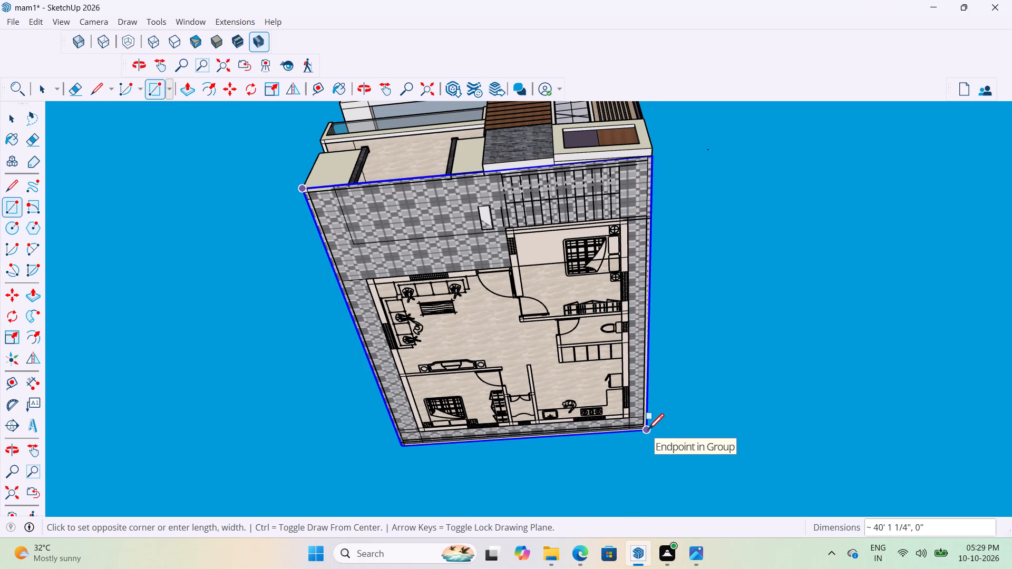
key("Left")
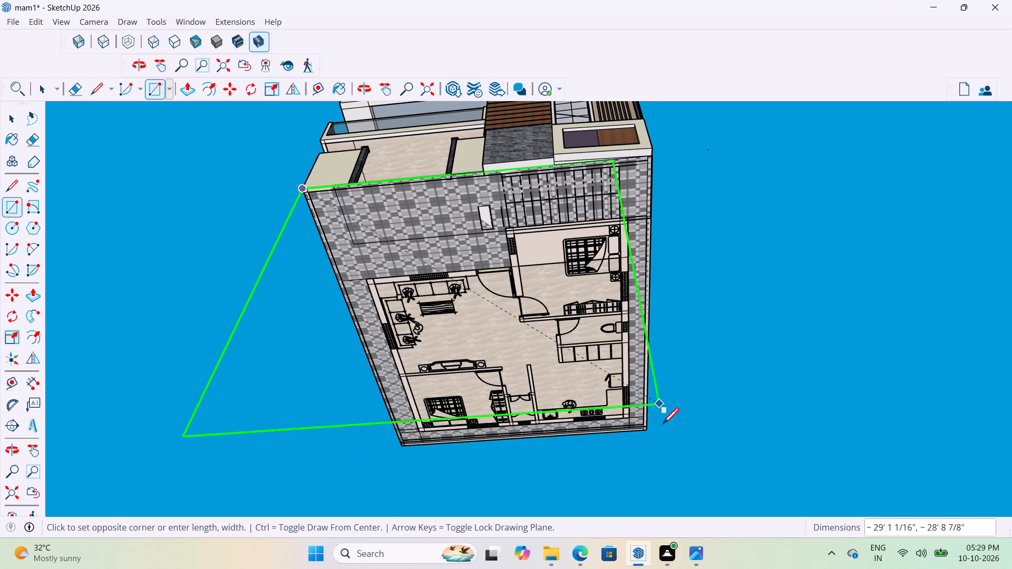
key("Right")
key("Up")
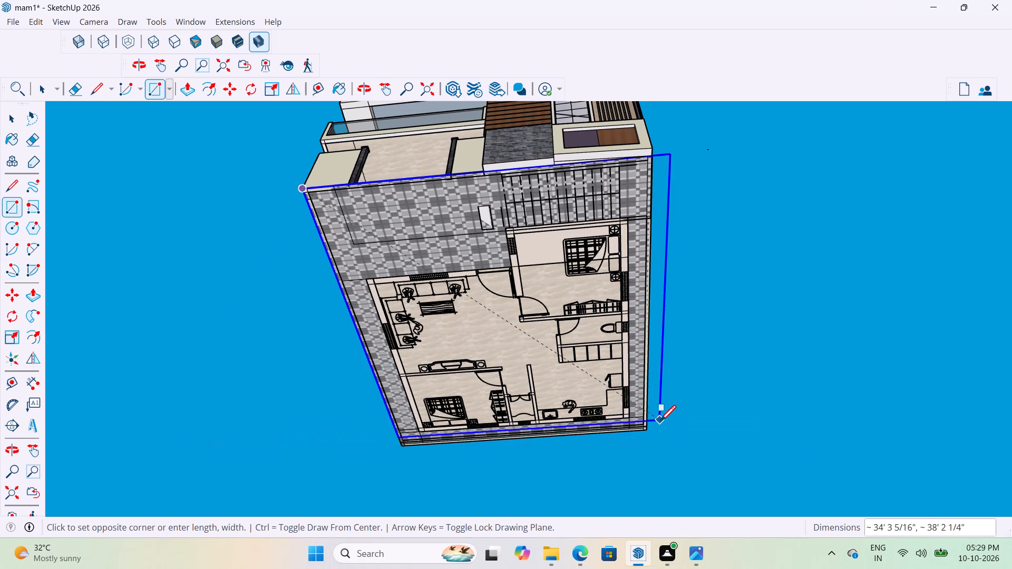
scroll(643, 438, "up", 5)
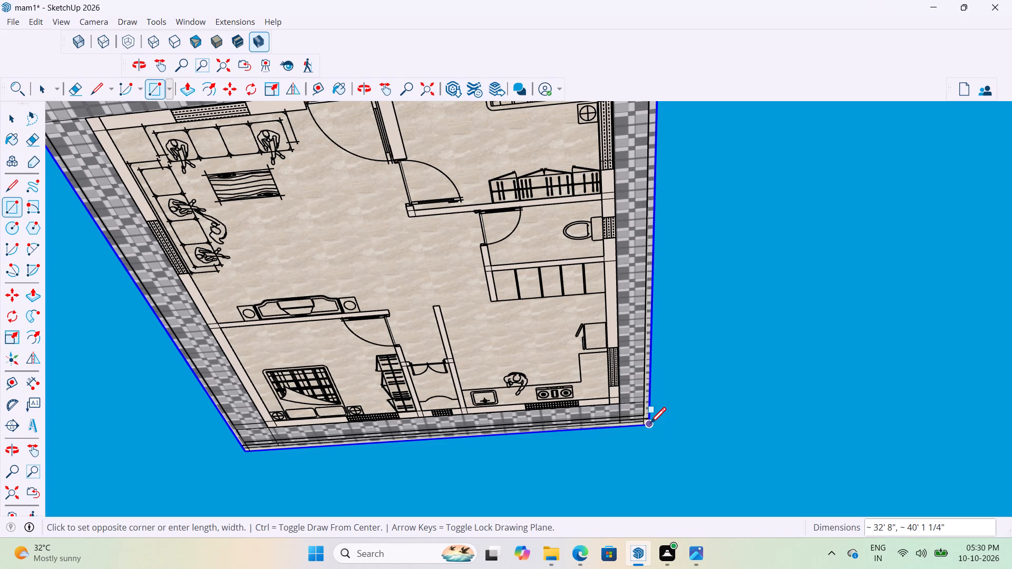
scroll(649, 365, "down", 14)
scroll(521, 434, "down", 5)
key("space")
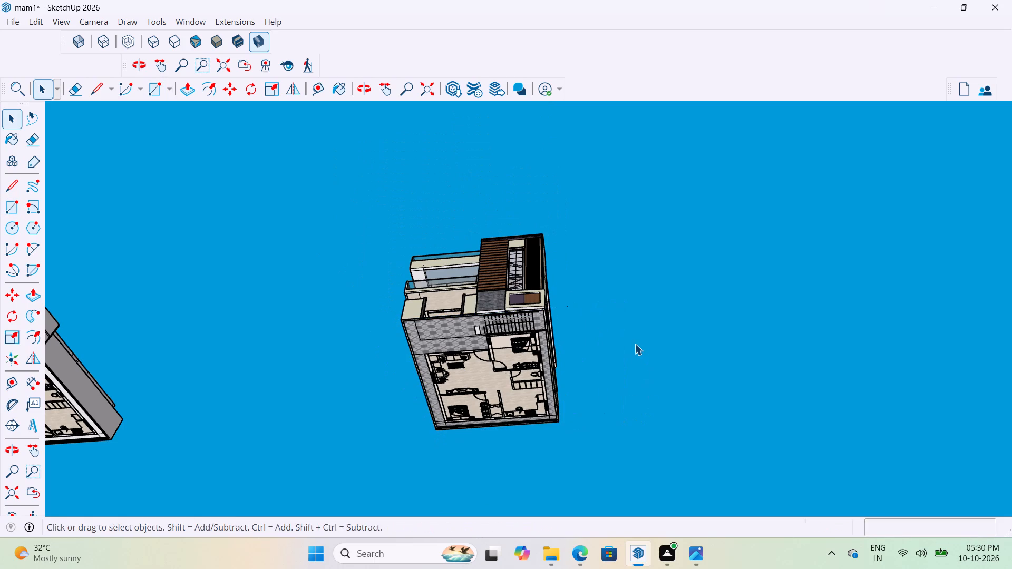
Switch to the front view and examine the house's ground-floor front around the stone-clad and framed-panel walls.
middle_click_drag(633, 352, 637, 416)
key("shift+f")
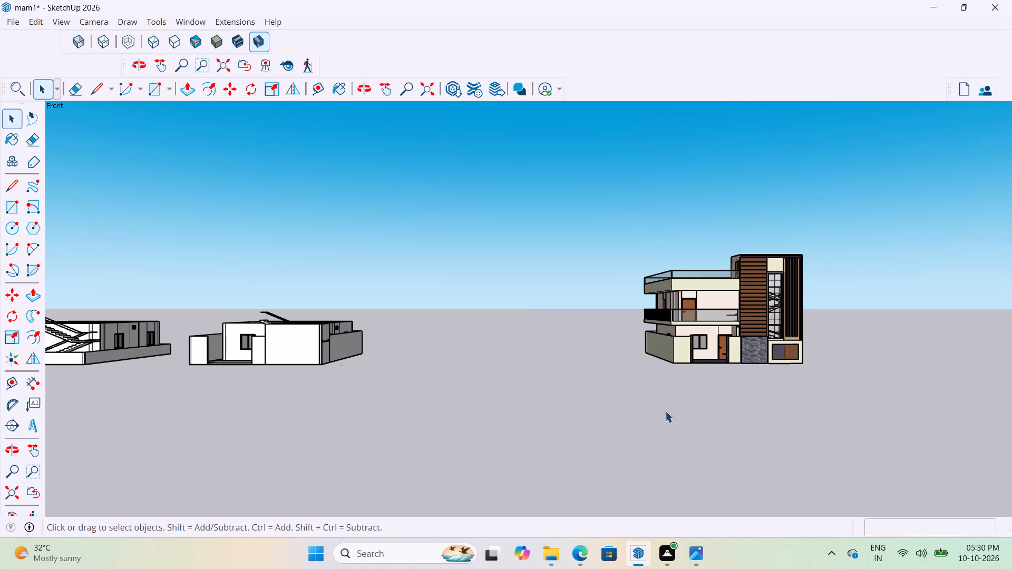
scroll(863, 374, "up", 3)
scroll(711, 335, "up", 10)
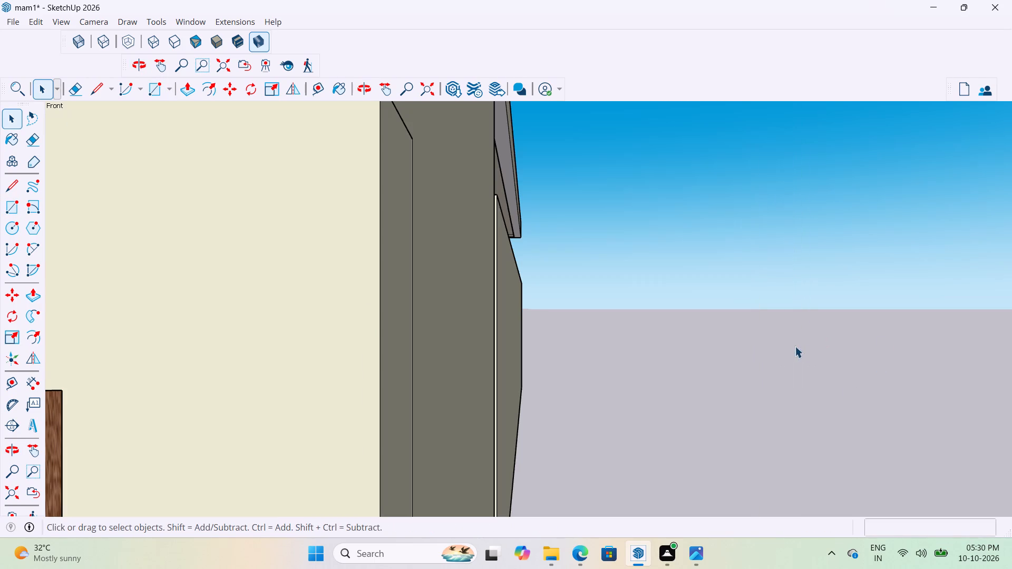
scroll(774, 339, "down", 4)
middle_click_drag(750, 350, 637, 350)
scroll(522, 374, "up", 13)
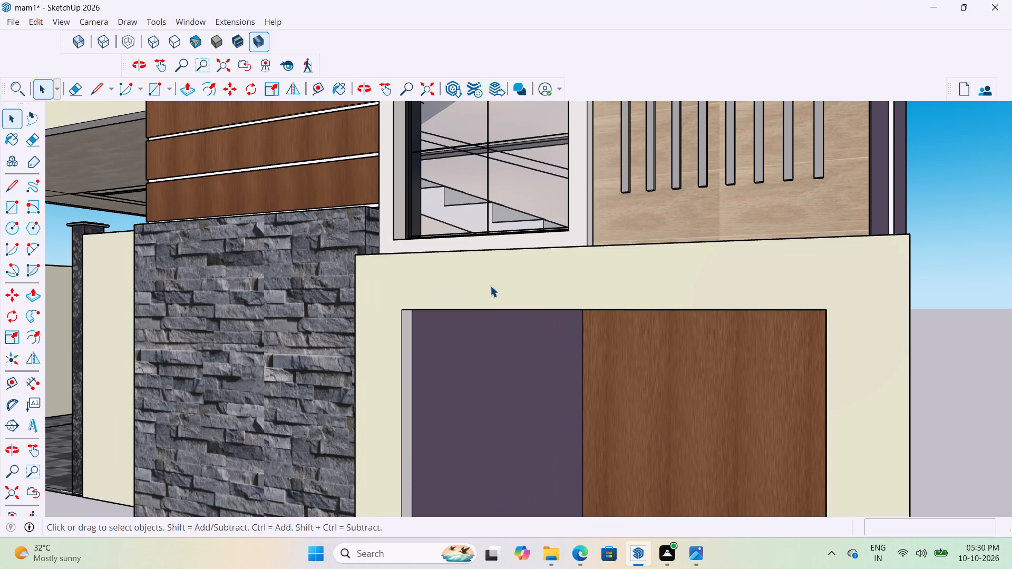
Sample the cream 0746 AP 7715 LUMINOUS from the ground-floor frame and paint the recess's left and top inner faces.
key("b")
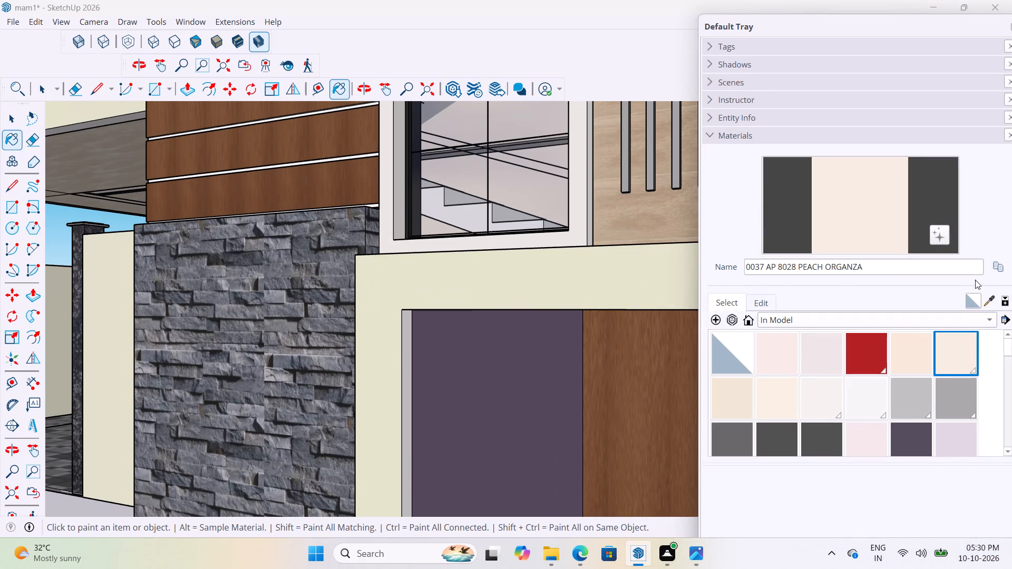
left_click(989, 301)
left_click(621, 291)
scroll(444, 336, "up", 3)
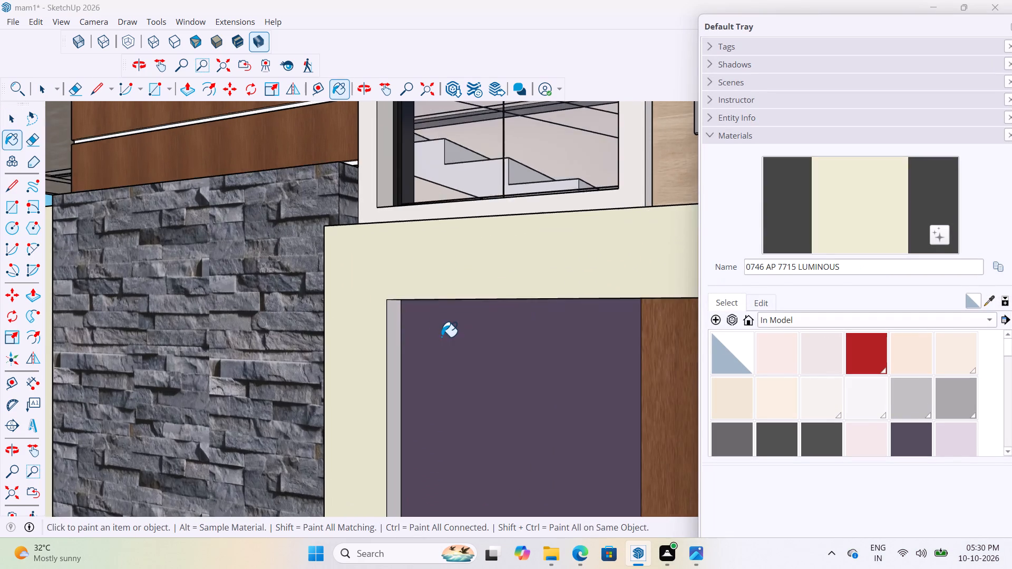
scroll(441, 337, "up", 6)
left_click(394, 325)
middle_click_drag(437, 284, 484, 173)
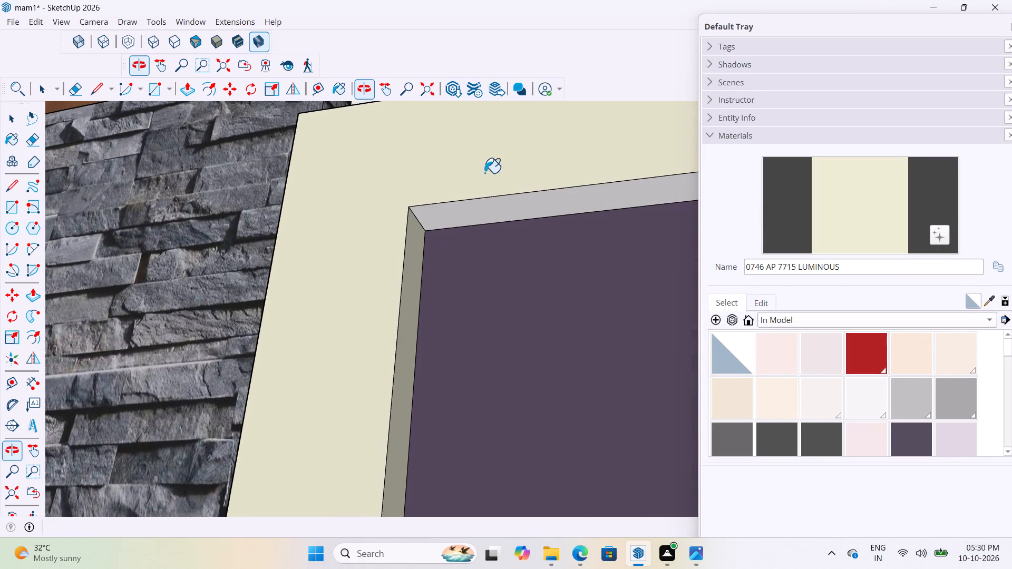
left_click(450, 218)
scroll(340, 224, "down", 7)
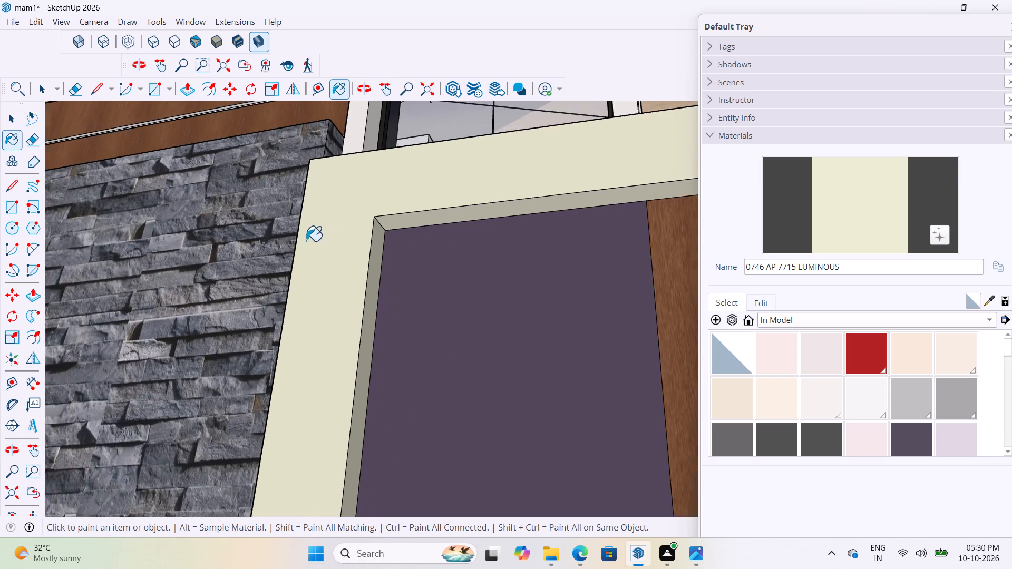
scroll(306, 241, "down", 11)
Paint the right and bottom inner faces of the ground-floor frame recess with 0746 AP 7715 LUMINOUS.
middle_click_drag(494, 287, 644, 346)
scroll(644, 346, "down", 1)
scroll(594, 321, "up", 3)
scroll(368, 296, "down", 9)
scroll(585, 350, "up", 7)
scroll(544, 299, "up", 10)
left_click(561, 308)
scroll(569, 296, "down", 4)
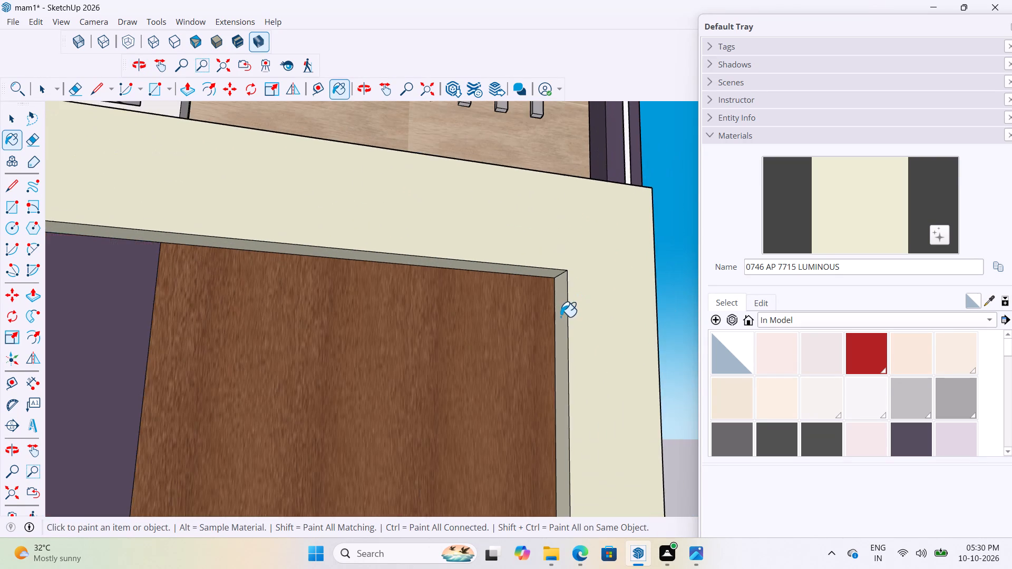
scroll(560, 317, "down", 11)
middle_click_drag(559, 352, 470, 485)
scroll(468, 398, "down", 8)
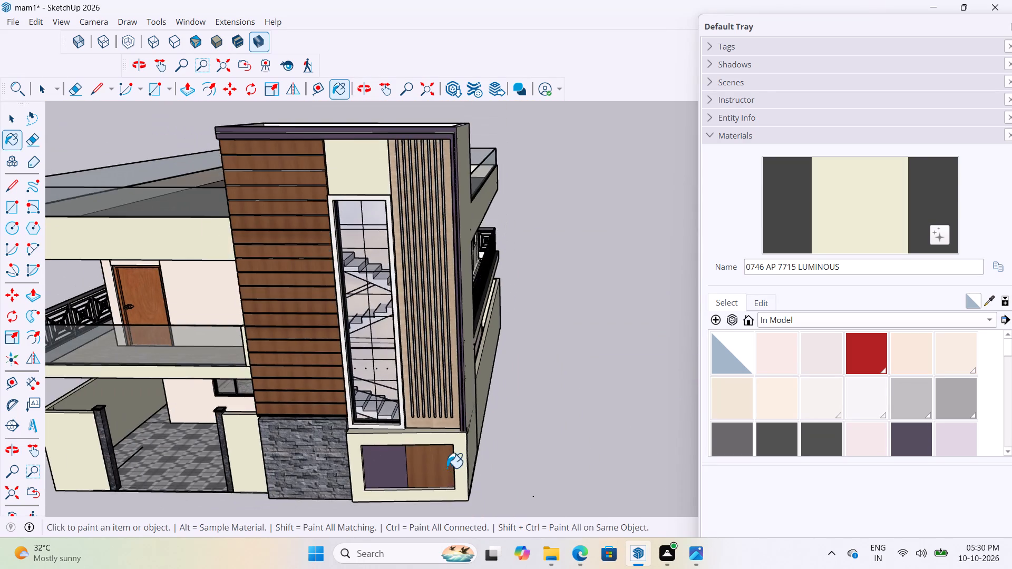
middle_click_drag(444, 492, 443, 505)
scroll(426, 506, "up", 19)
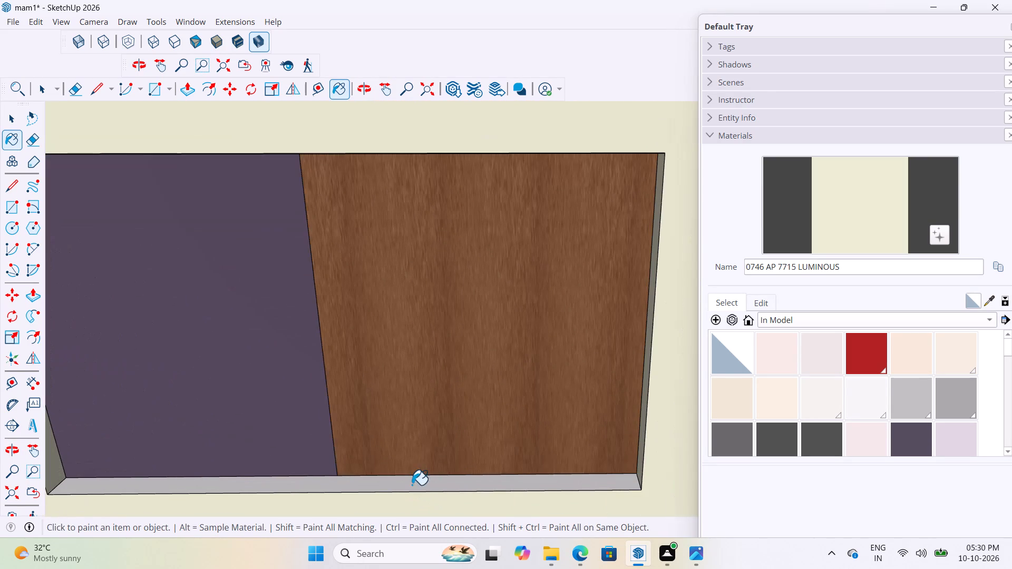
left_click(414, 486)
scroll(457, 447, "down", 16)
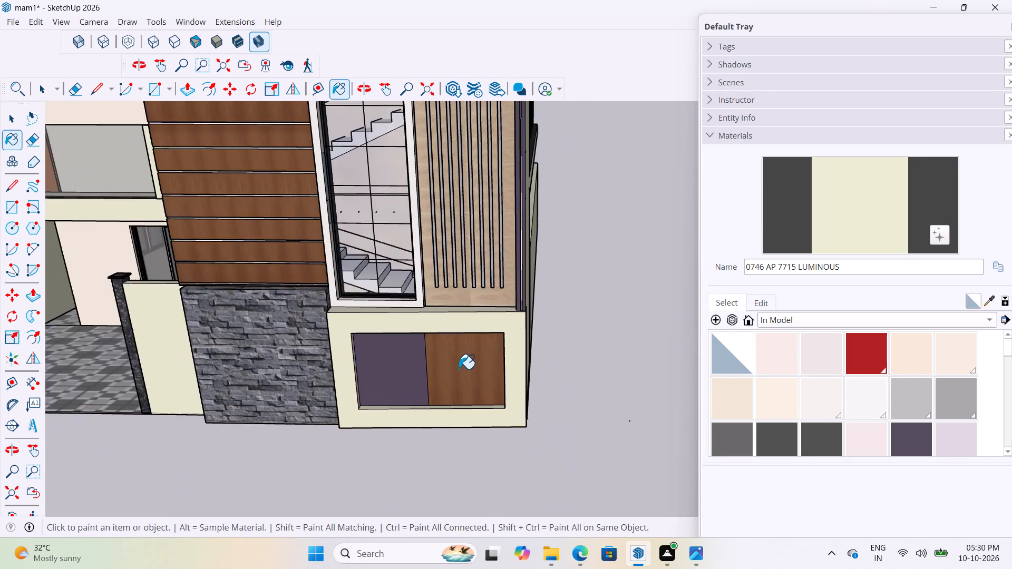
scroll(459, 369, "down", 5)
key("space")
left_click(553, 376)
Examine the whole front elevation, including the stair tower's wood cladding, tall window and vertical louvers.
scroll(458, 398, "down", 4)
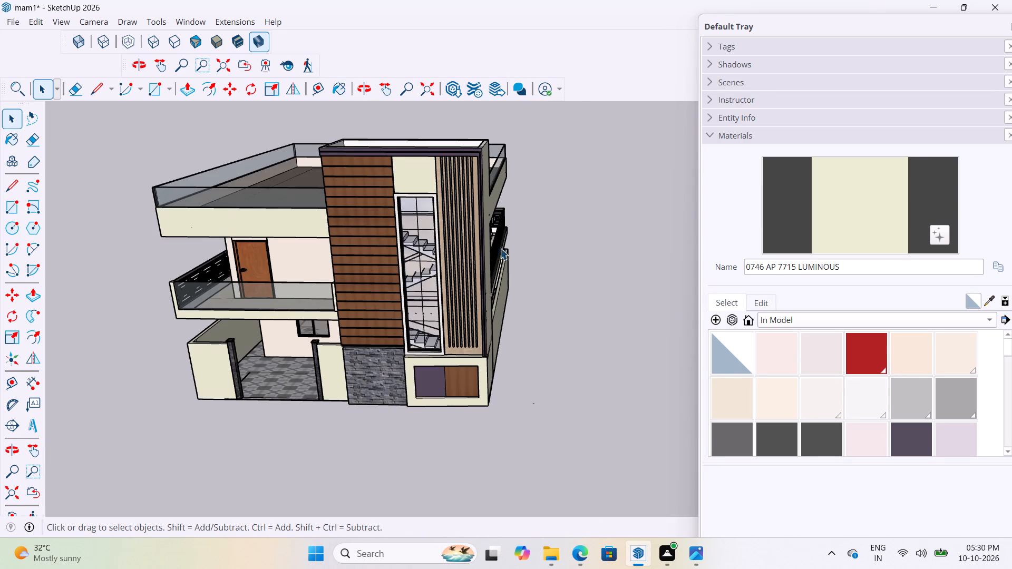
scroll(486, 242, "up", 5)
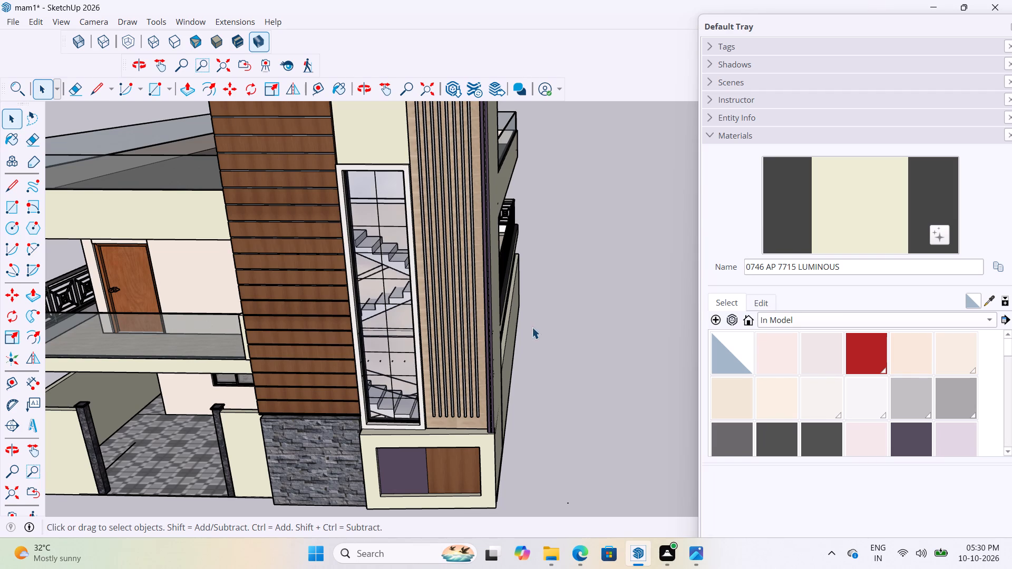
scroll(316, 315, "down", 8)
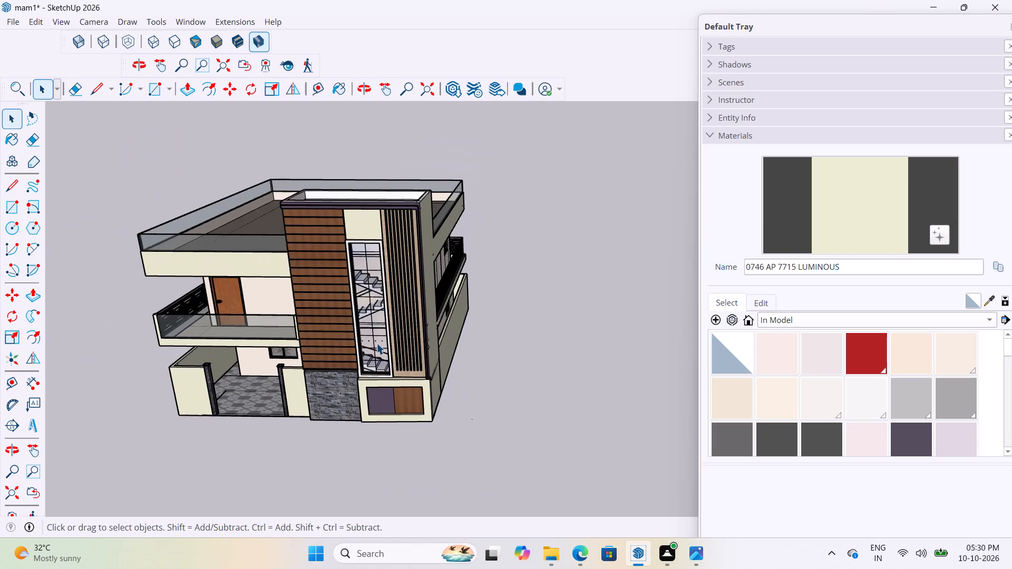
middle_click_drag(379, 359, 390, 314)
scroll(397, 296, "up", 4)
scroll(542, 306, "down", 4)
scroll(440, 267, "up", 12)
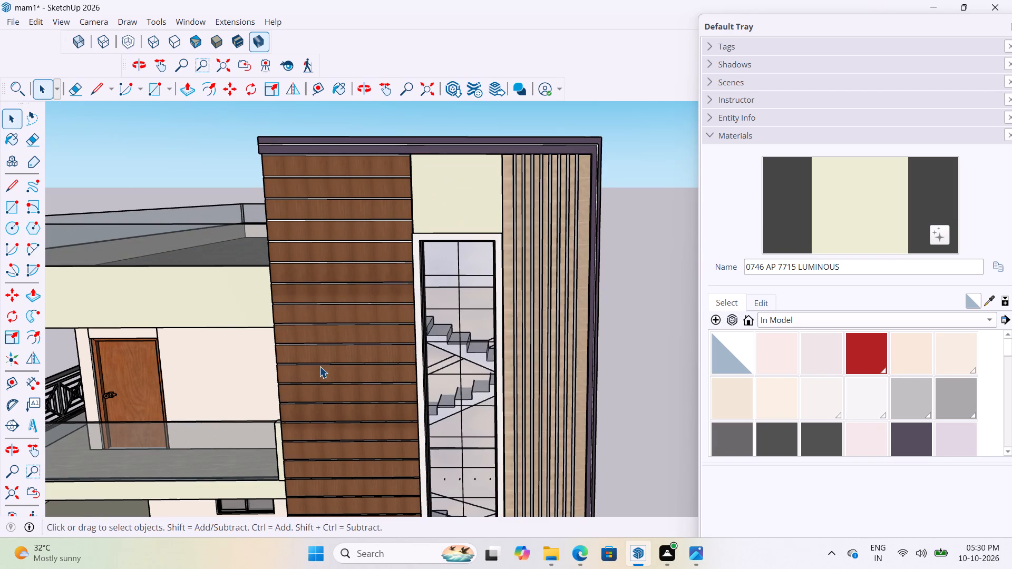
scroll(473, 330, "down", 14)
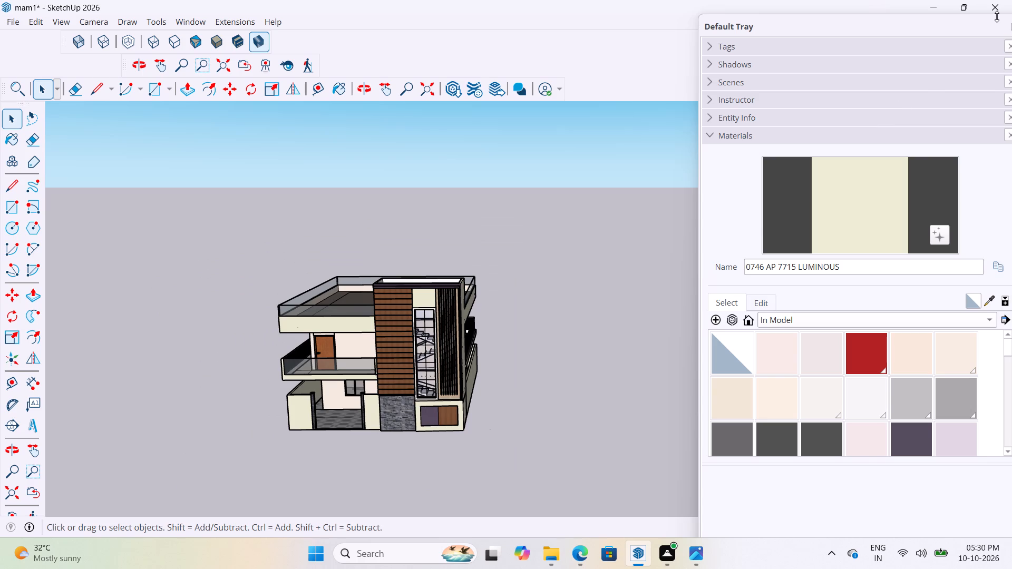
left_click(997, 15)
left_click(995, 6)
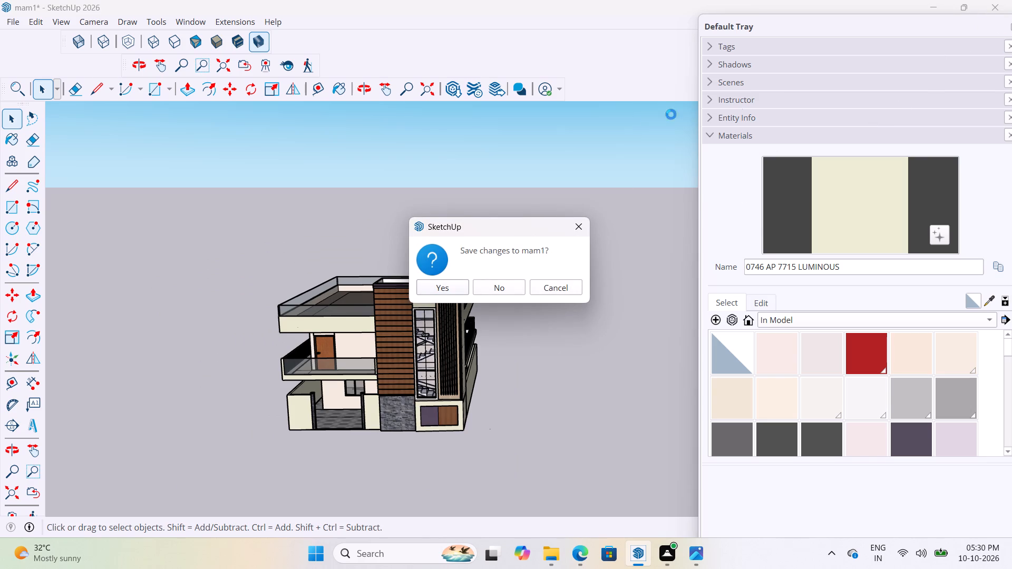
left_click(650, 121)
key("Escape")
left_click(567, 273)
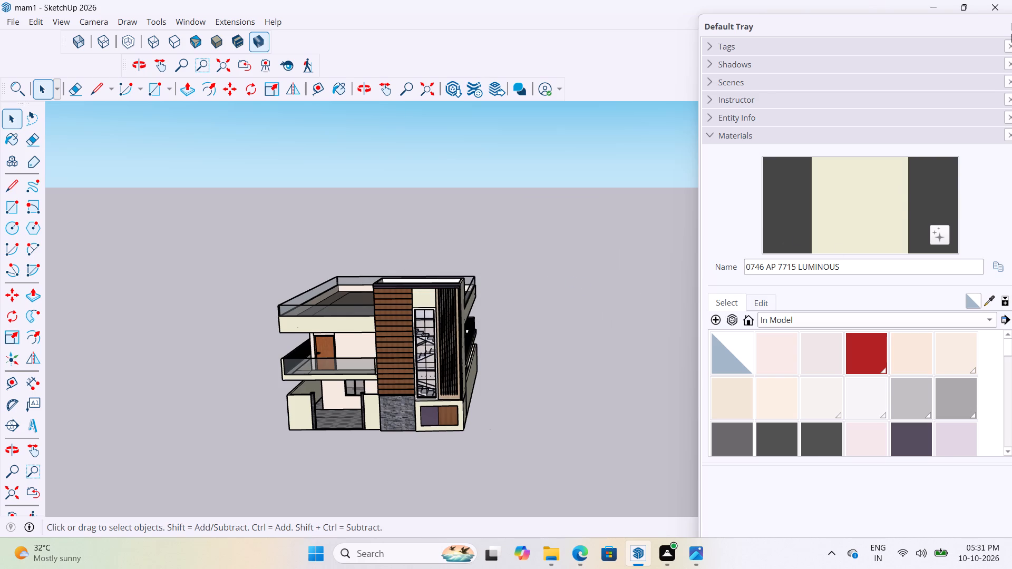
Bring the Default Tray fully into view and close it.
left_click_drag(842, 27, 779, 24)
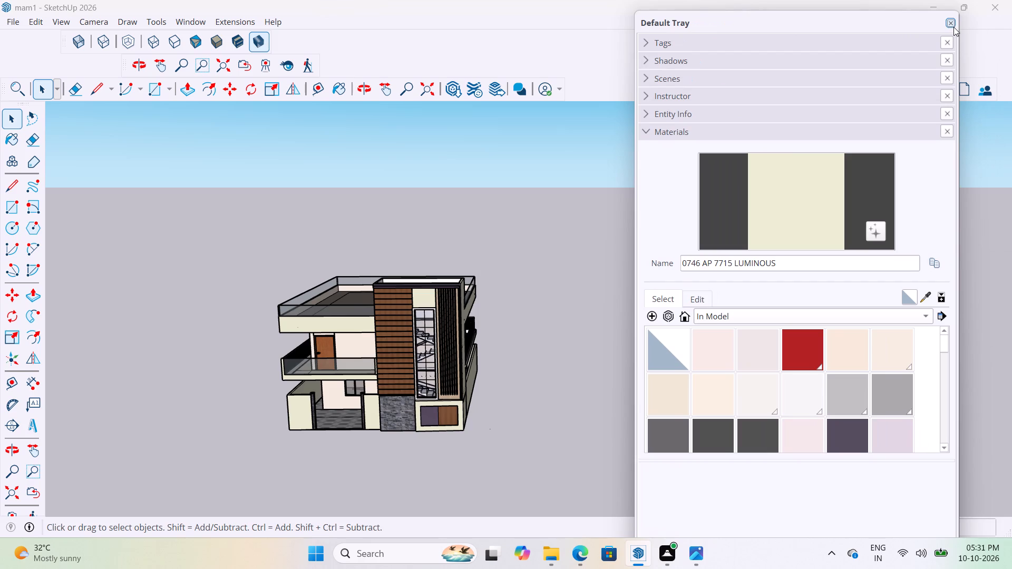
left_click(953, 27)
Sample 0746 AP 7715 LUMINOUS from the first-floor balcony fascia and paint the white wall edge beside the wood cladding below it.
scroll(446, 428, "up", 14)
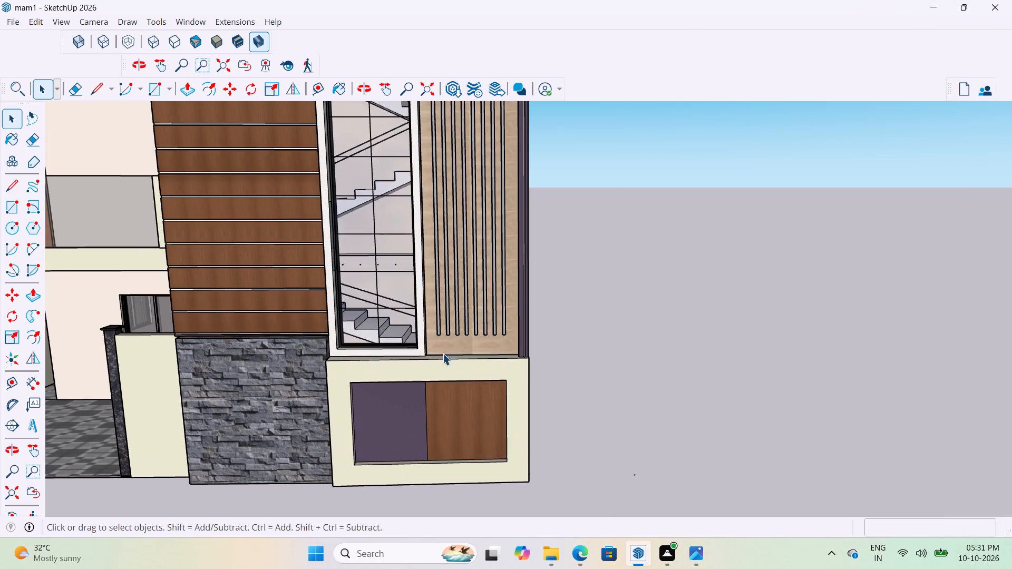
middle_click_drag(443, 350, 643, 339)
scroll(537, 292, "up", 13)
scroll(550, 301, "down", 4)
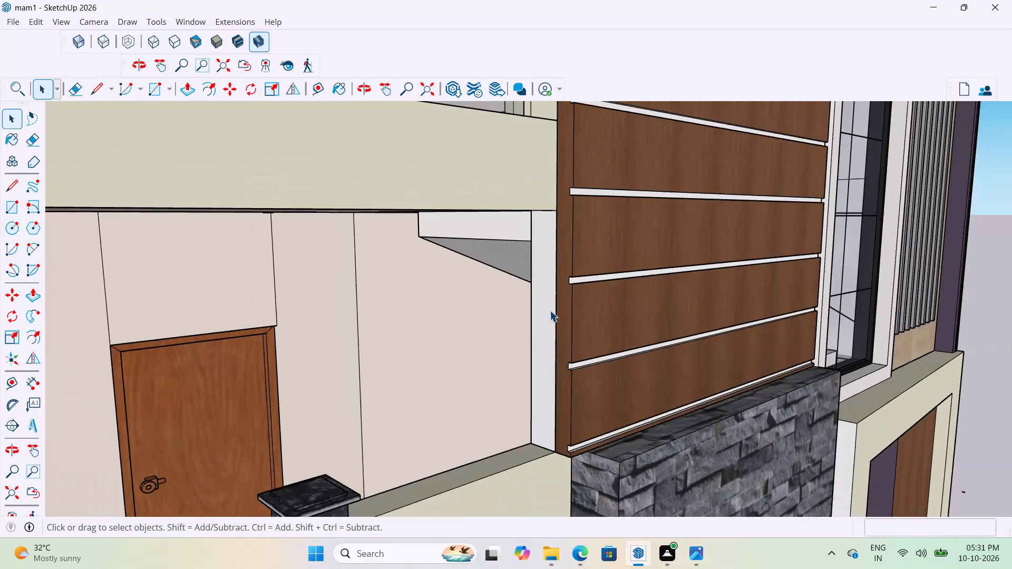
scroll(550, 310, "down", 3)
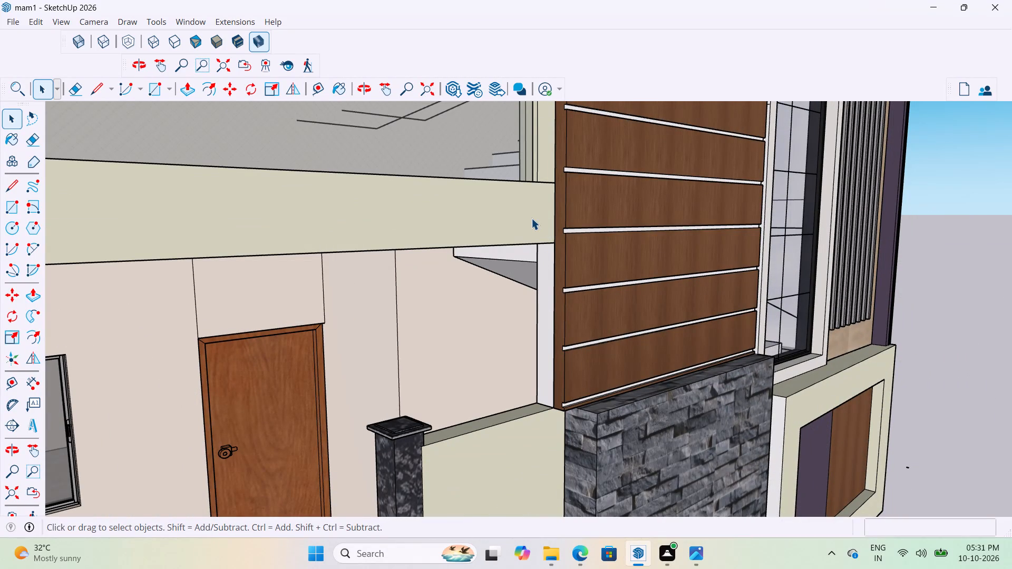
key("b")
left_click(933, 298)
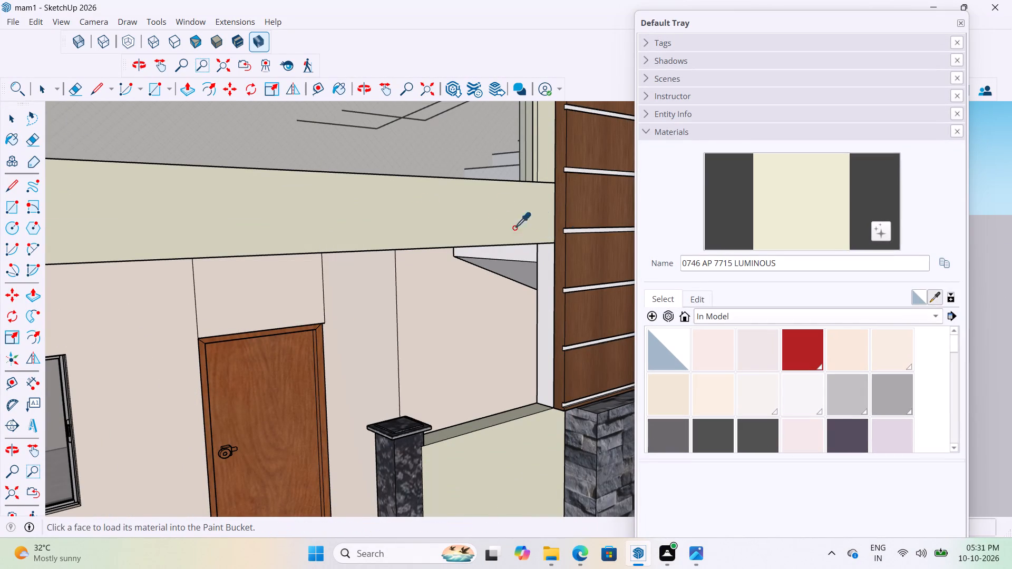
left_click(462, 212)
scroll(572, 334, "up", 2)
middle_click_drag(562, 334, 607, 345)
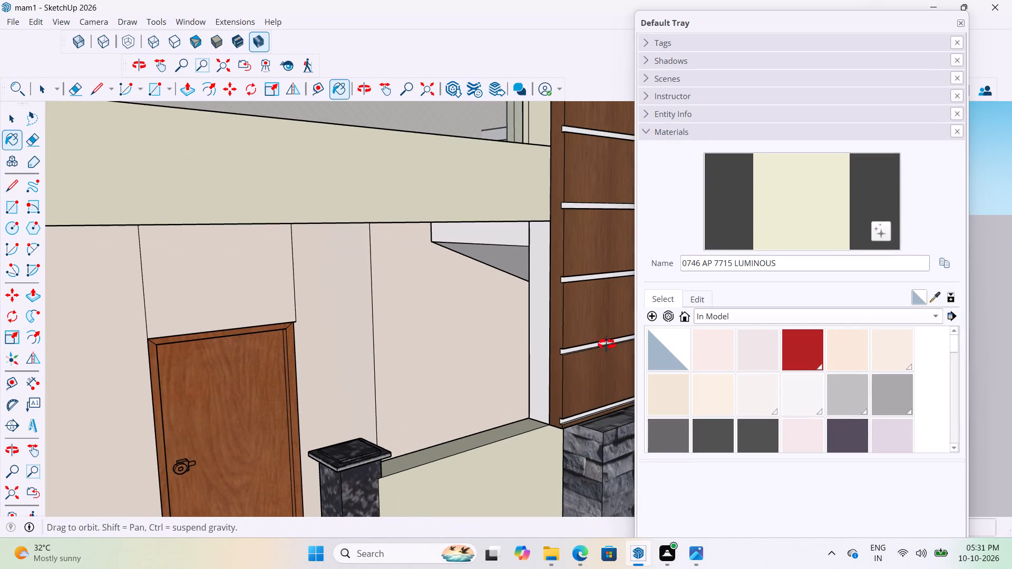
middle_click_drag(607, 345, 620, 350)
left_click(589, 329)
scroll(586, 302, "down", 13)
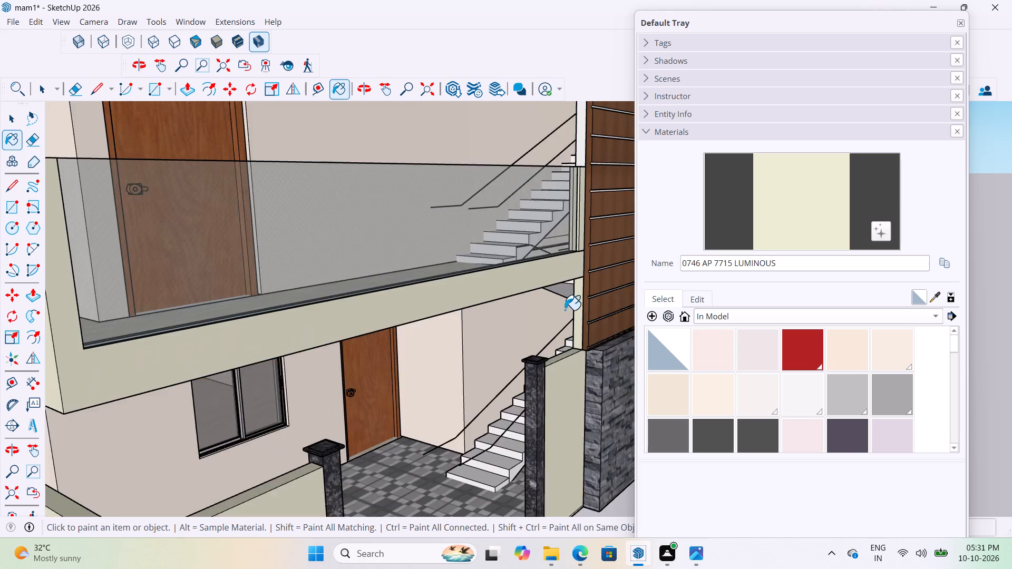
scroll(565, 310, "down", 2)
Delete the short stray vertical edge above the ground-floor wall corner on the house's side wall, below the patterned railing.
middle_click_drag(575, 333, 428, 338)
scroll(519, 341, "up", 3)
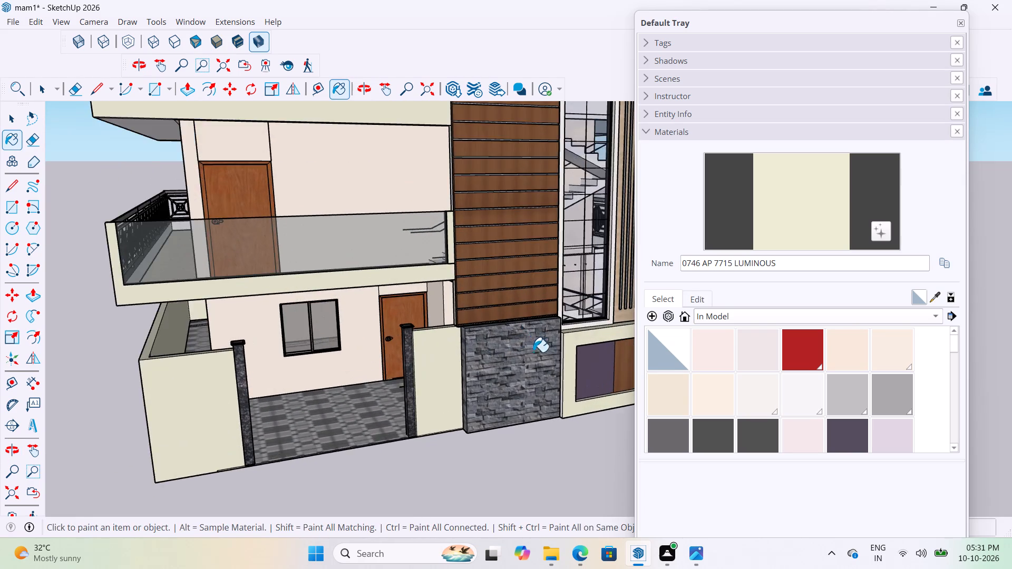
scroll(576, 346, "up", 9)
middle_click_drag(566, 328, 304, 364)
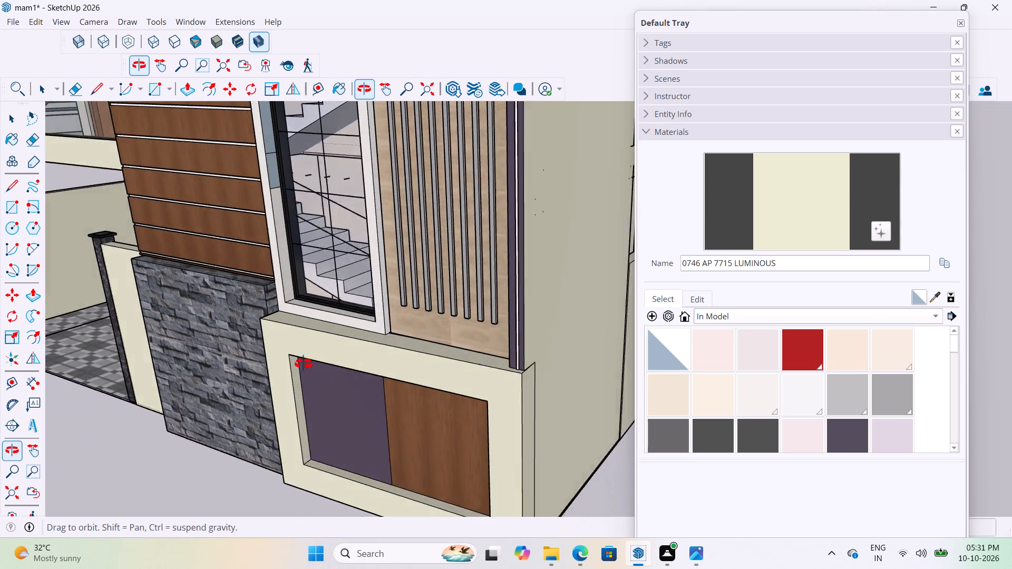
middle_click_drag(304, 364, 262, 367)
scroll(447, 367, "down", 14)
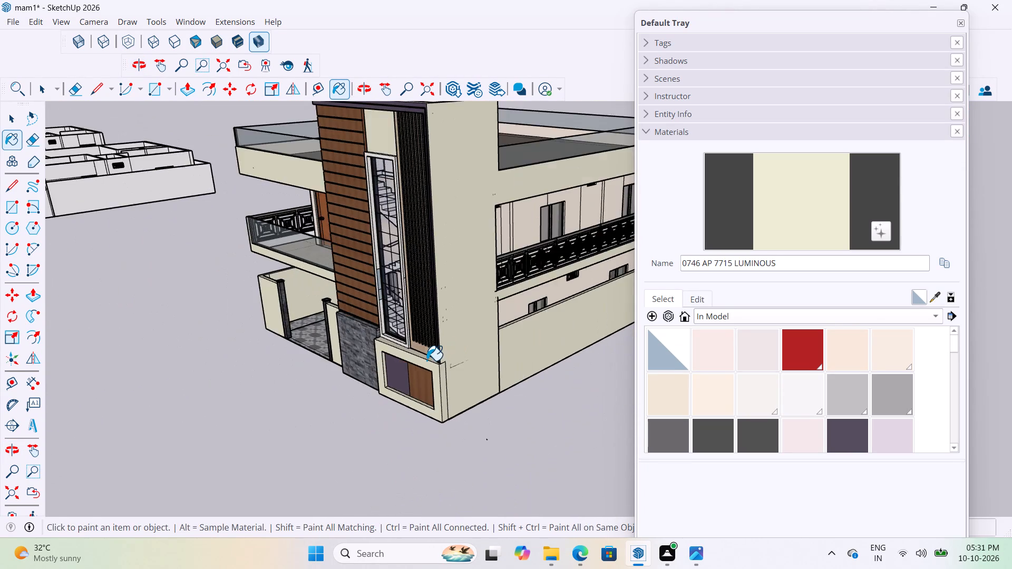
scroll(426, 360, "down", 5)
scroll(499, 318, "up", 20)
scroll(499, 318, "up", 1)
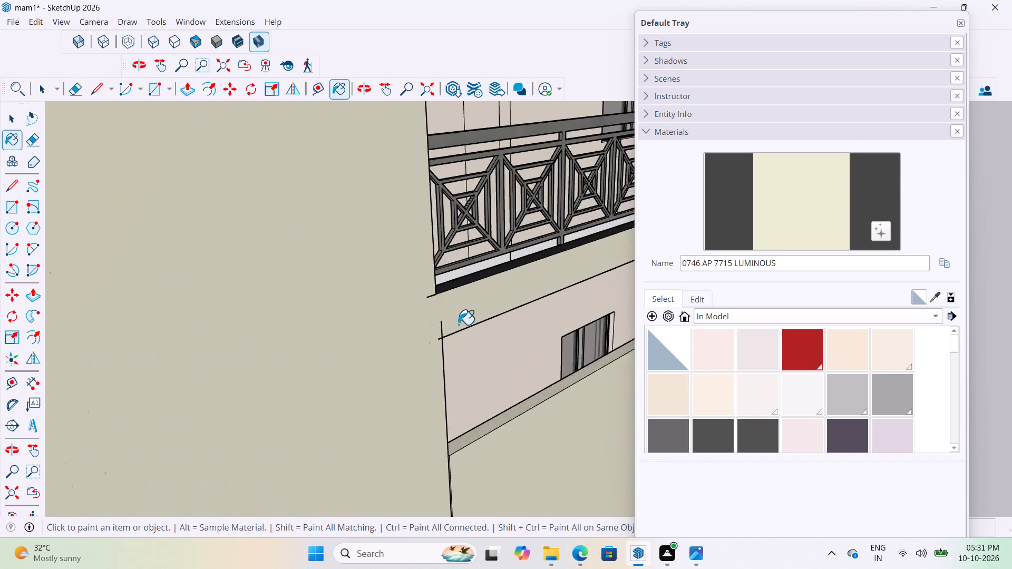
scroll(458, 325, "up", 2)
key("space")
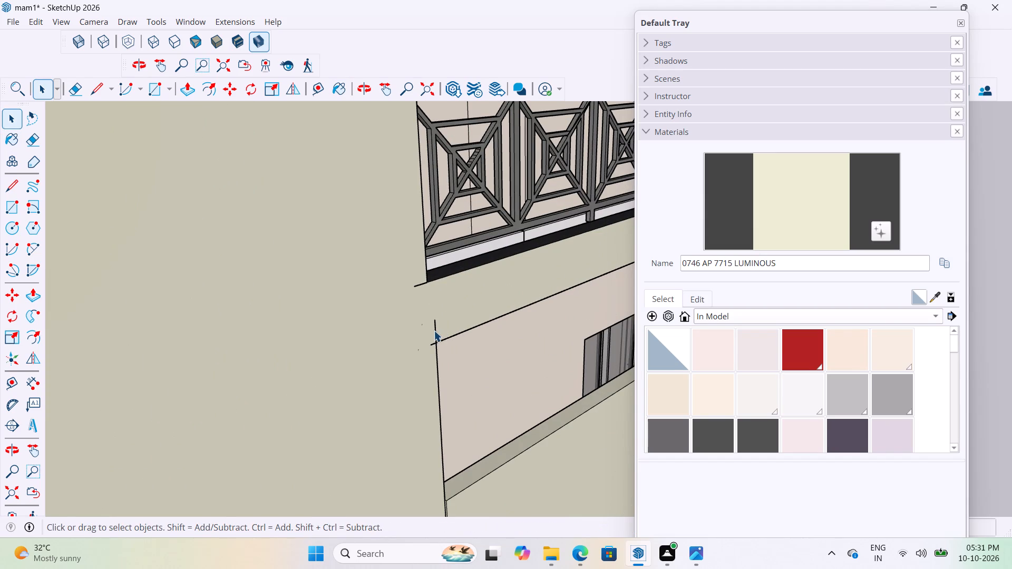
left_click(435, 333)
key("Delete")
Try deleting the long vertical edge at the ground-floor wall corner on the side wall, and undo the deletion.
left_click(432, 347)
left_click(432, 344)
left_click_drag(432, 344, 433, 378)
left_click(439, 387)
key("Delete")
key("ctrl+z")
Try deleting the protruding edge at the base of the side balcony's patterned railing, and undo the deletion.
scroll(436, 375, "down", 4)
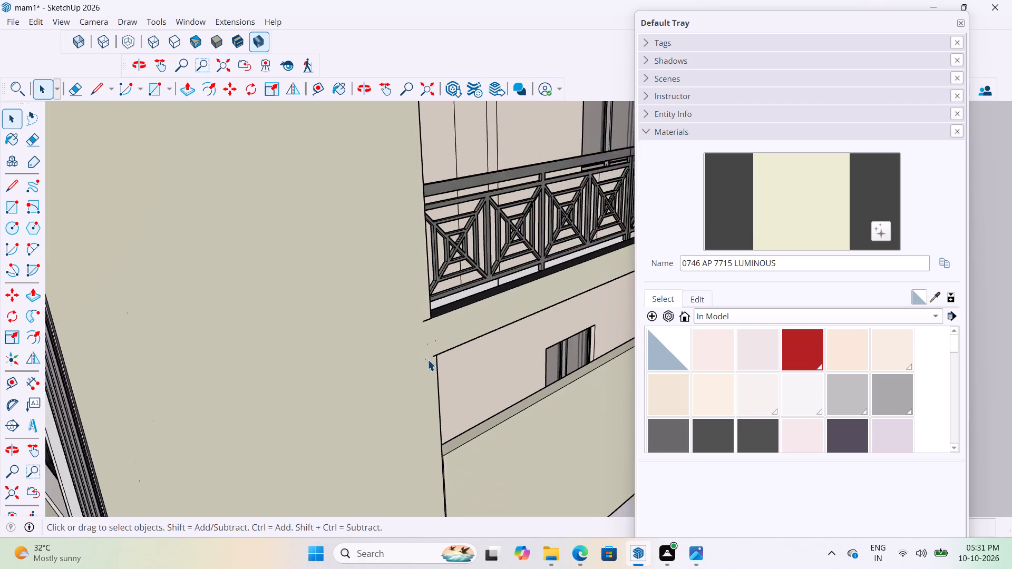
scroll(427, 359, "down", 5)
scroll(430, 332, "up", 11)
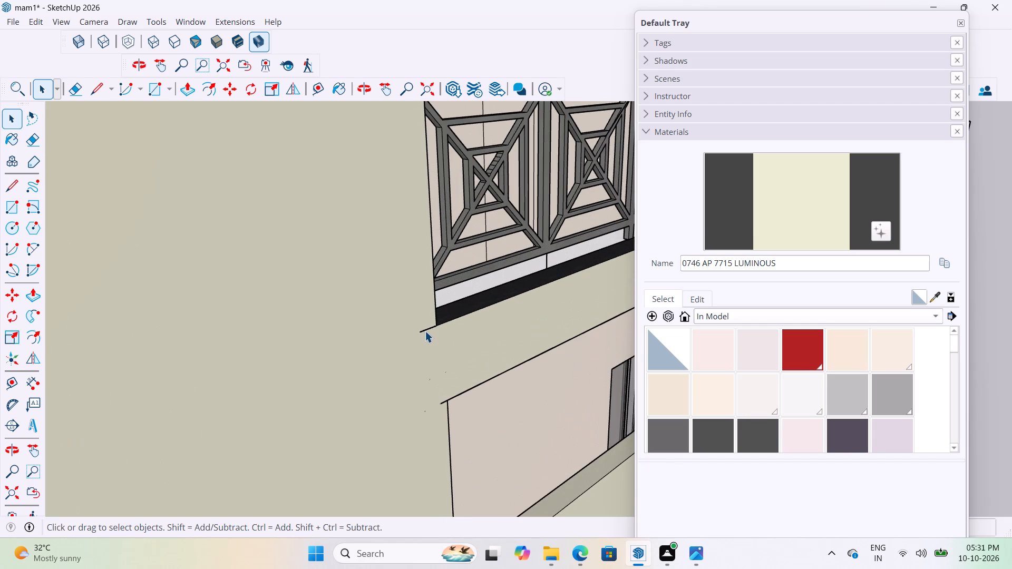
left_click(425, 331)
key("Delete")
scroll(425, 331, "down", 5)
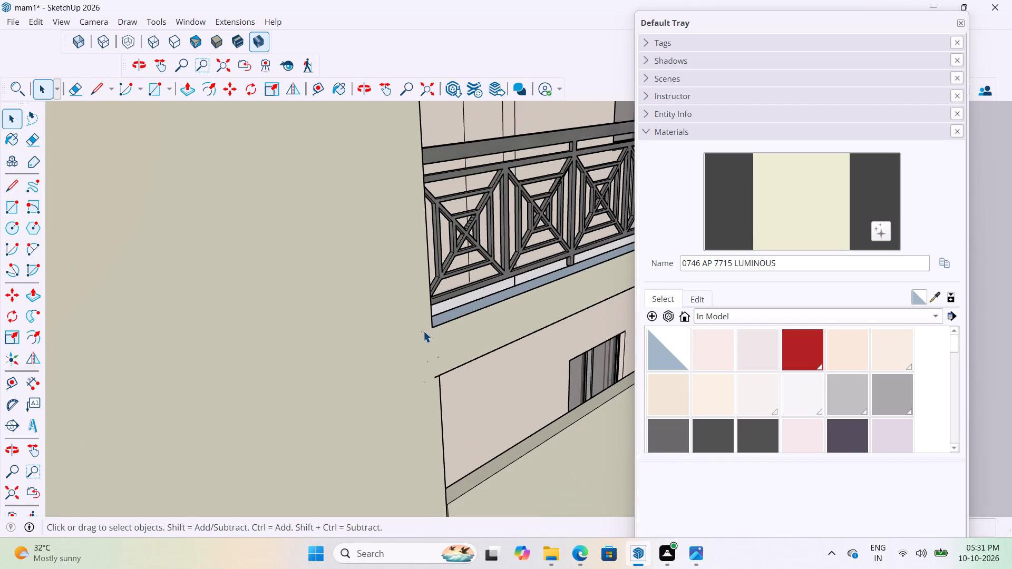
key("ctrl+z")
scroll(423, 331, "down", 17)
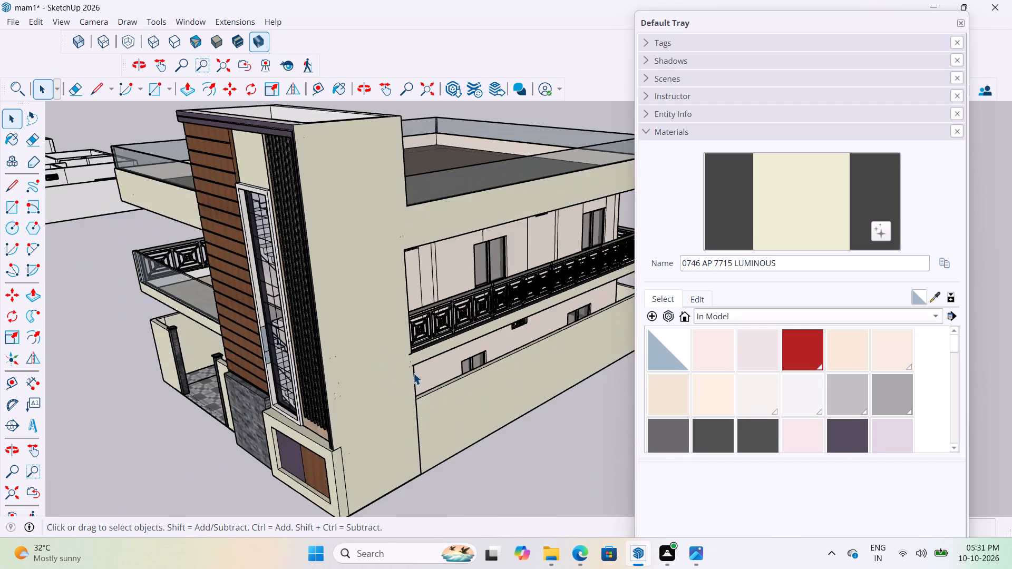
Examine the house's front, glass-railed balcony, ground-floor porch and staircase for remaining unfinished faces or stray edges.
scroll(413, 373, "down", 4)
left_click(522, 453)
scroll(413, 428, "up", 9)
middle_click_drag(377, 390, 519, 347)
scroll(430, 347, "down", 10)
scroll(495, 313, "up", 2)
middle_click_drag(504, 309, 516, 307)
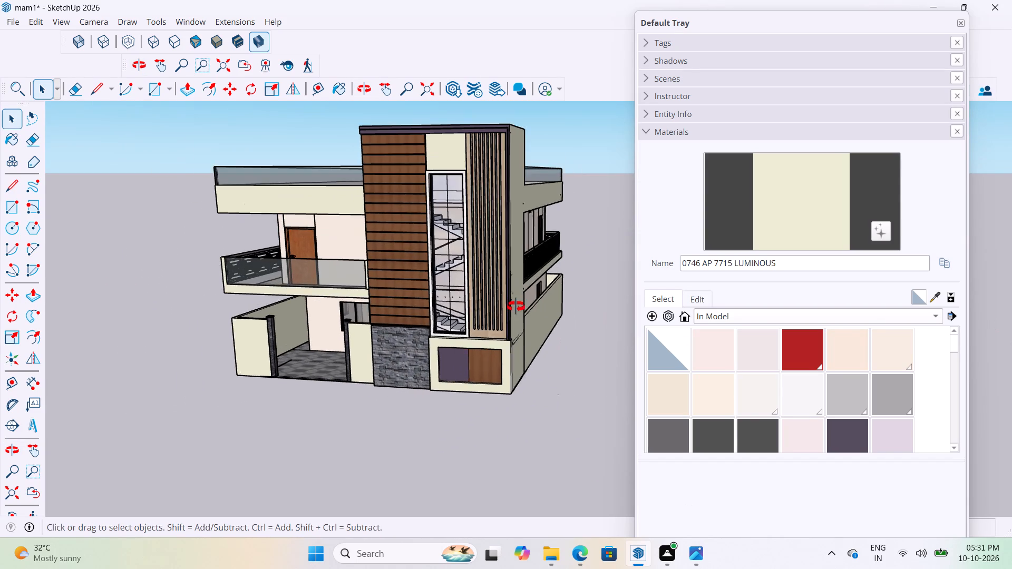
middle_click_drag(516, 307, 560, 311)
scroll(426, 288, "down", 5)
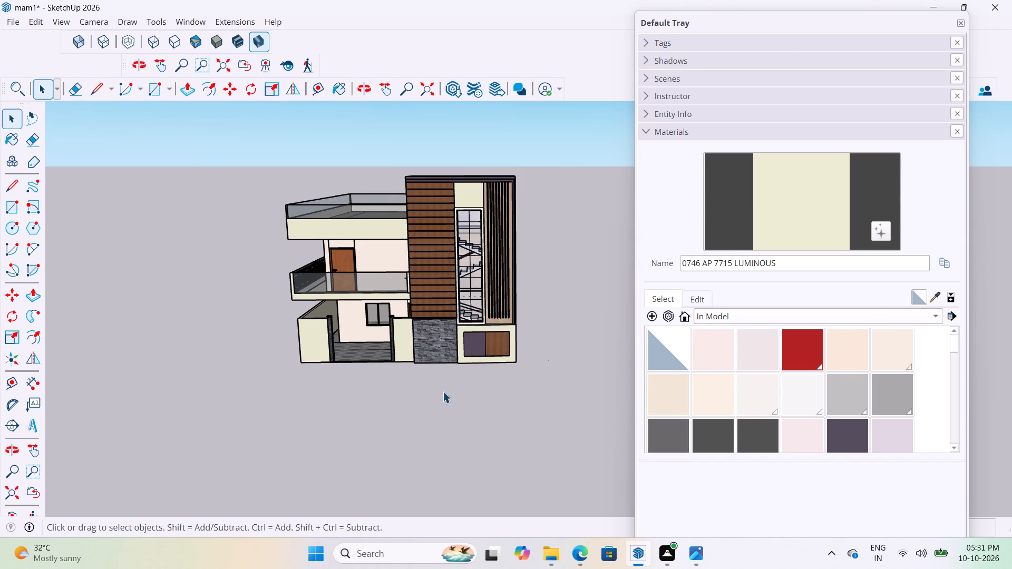
scroll(426, 311, "up", 14)
middle_click_drag(387, 254, 502, 311)
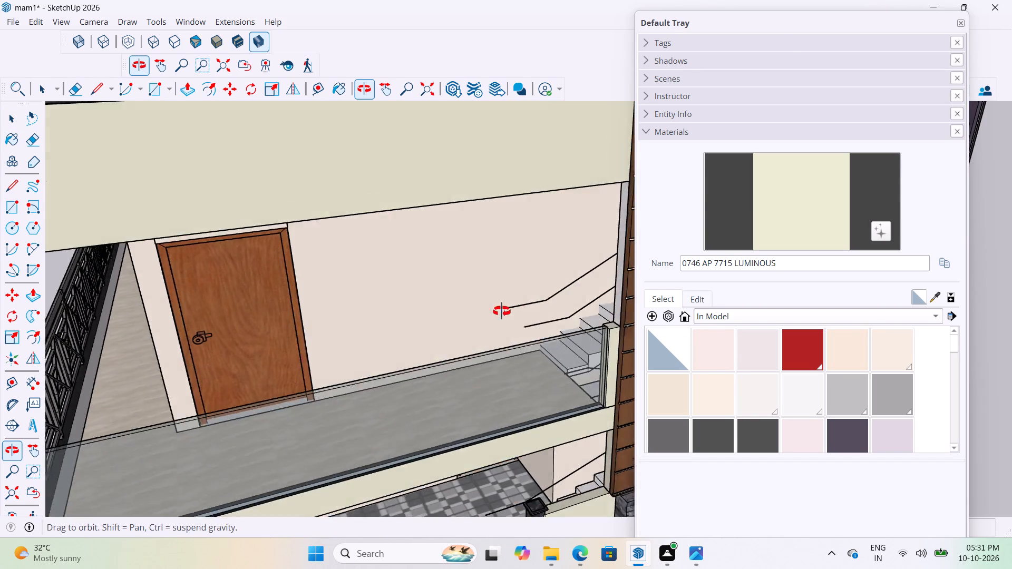
middle_click_drag(502, 311, 459, 272)
scroll(447, 284, "down", 9)
scroll(482, 289, "up", 4)
middle_click_drag(485, 297, 536, 340)
scroll(537, 357, "up", 9)
middle_click_drag(538, 357, 706, 386)
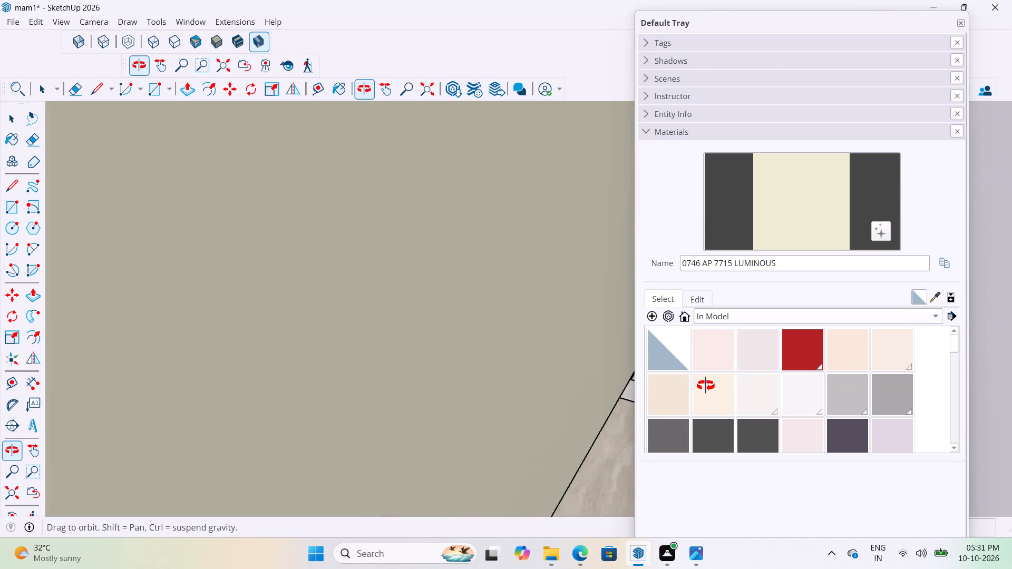
middle_click_drag(706, 386, 447, 339)
scroll(472, 298, "down", 17)
middle_click_drag(419, 399, 529, 385)
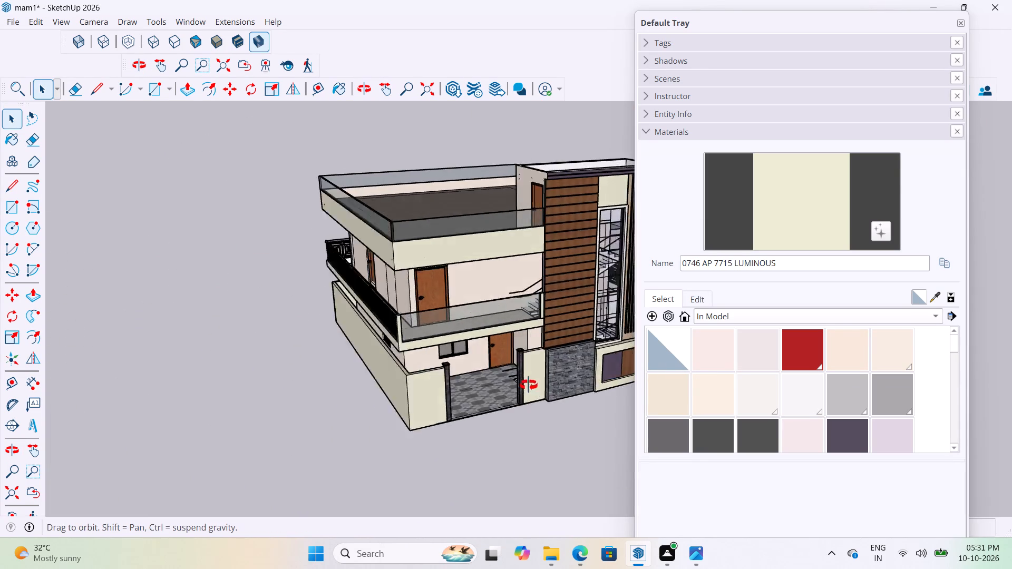
middle_click_drag(529, 385, 614, 400)
scroll(586, 396, "up", 16)
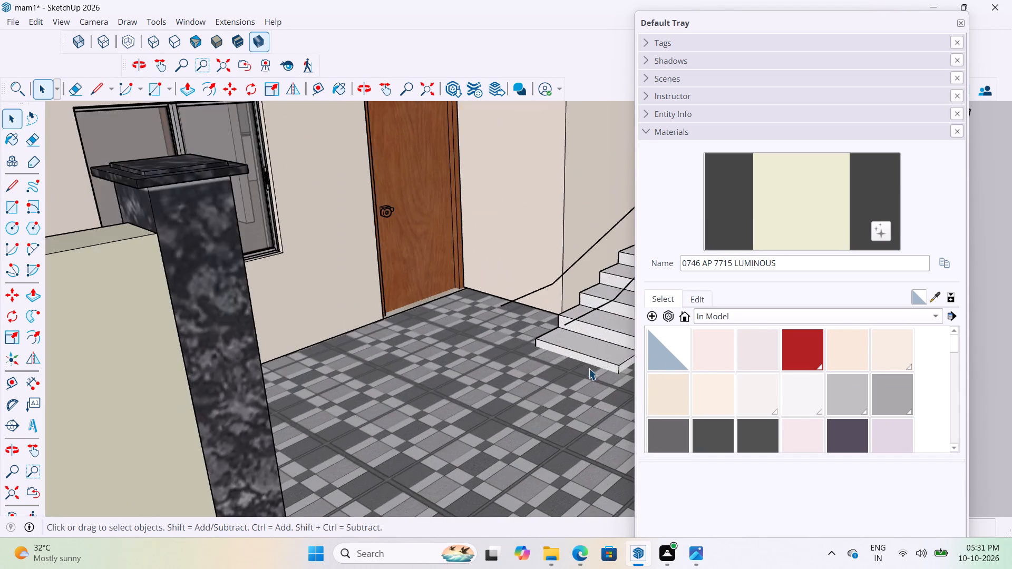
scroll(517, 376, "down", 10)
scroll(538, 348, "up", 6)
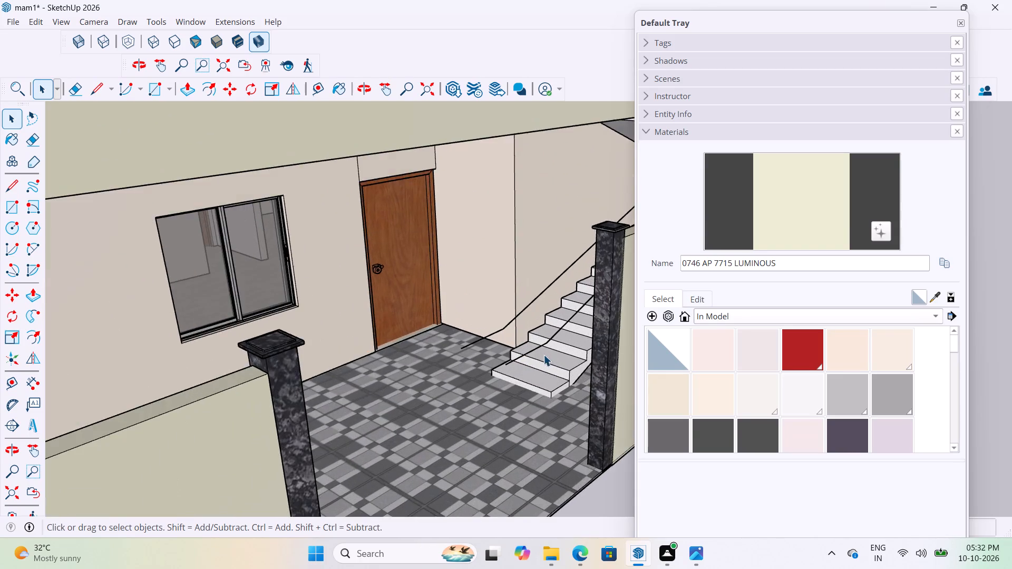
middle_click_drag(553, 356, 515, 368)
scroll(491, 363, "down", 4)
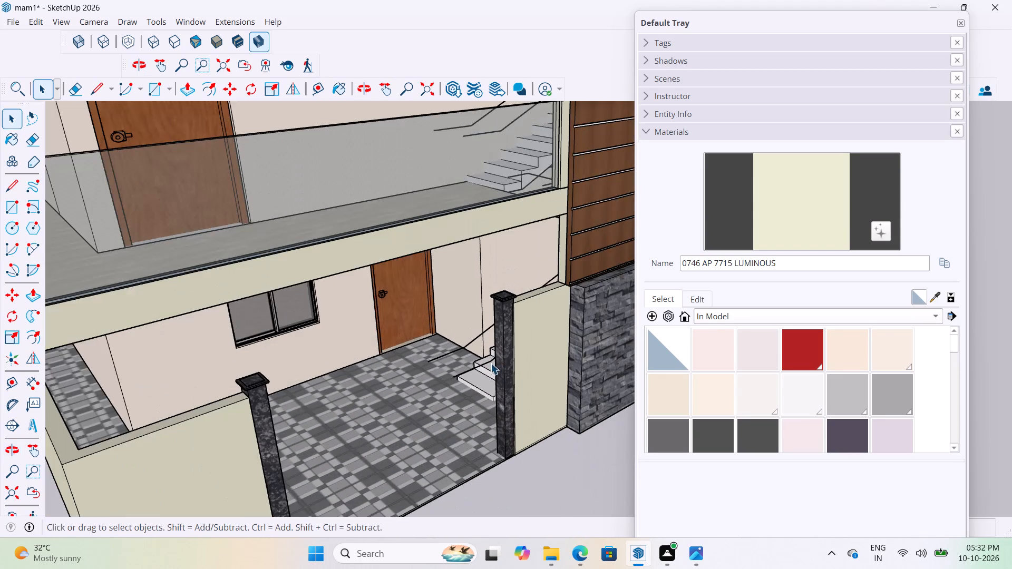
scroll(342, 374, "down", 14)
middle_click_drag(434, 405, 271, 417)
scroll(201, 429, "down", 9)
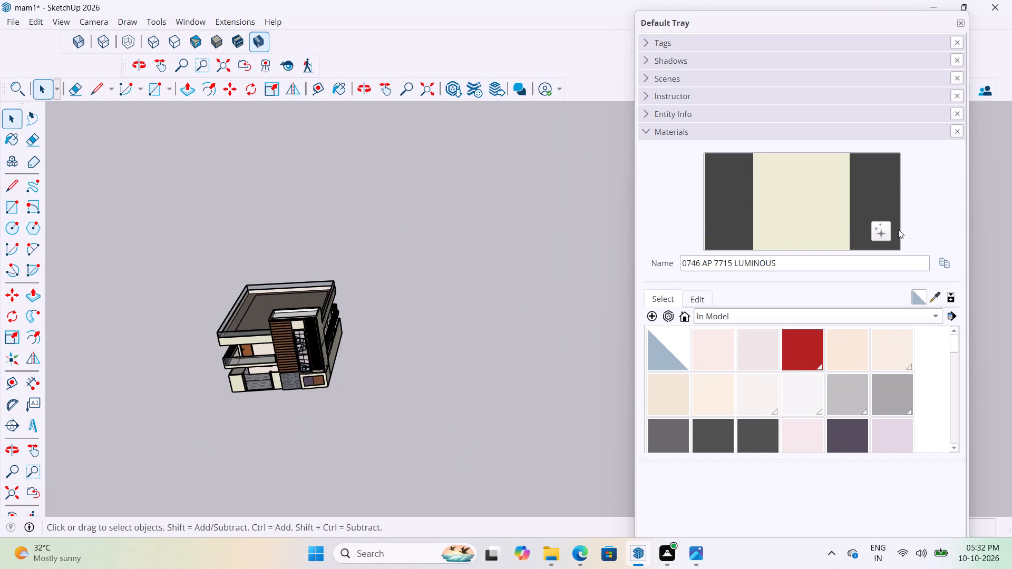
Close the Default Tray to clear the modelling area around the house.
left_click(958, 23)
scroll(230, 384, "up", 11)
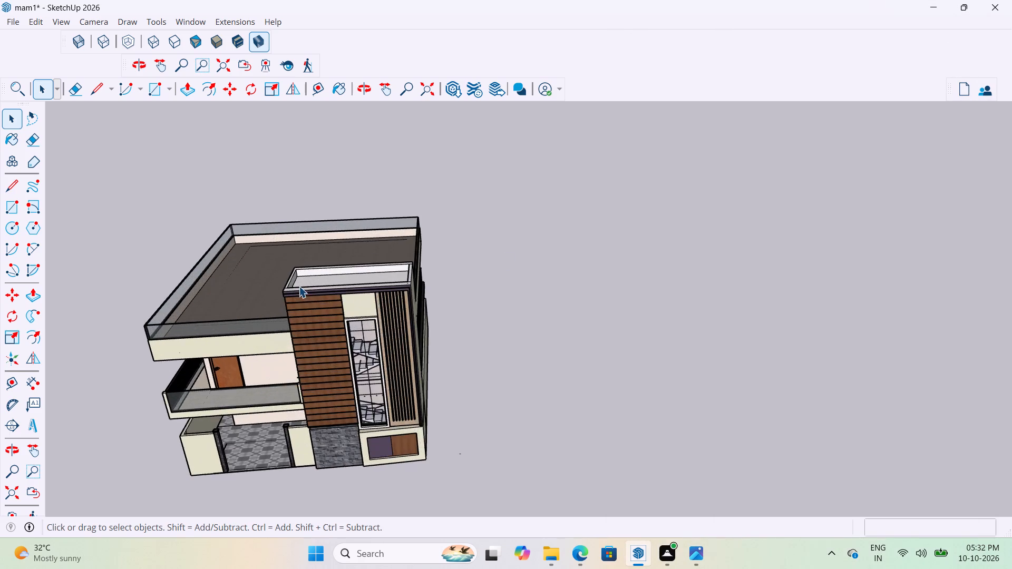
scroll(305, 286, "up", 8)
scroll(346, 236, "down", 10)
middle_click_drag(347, 288, 355, 253)
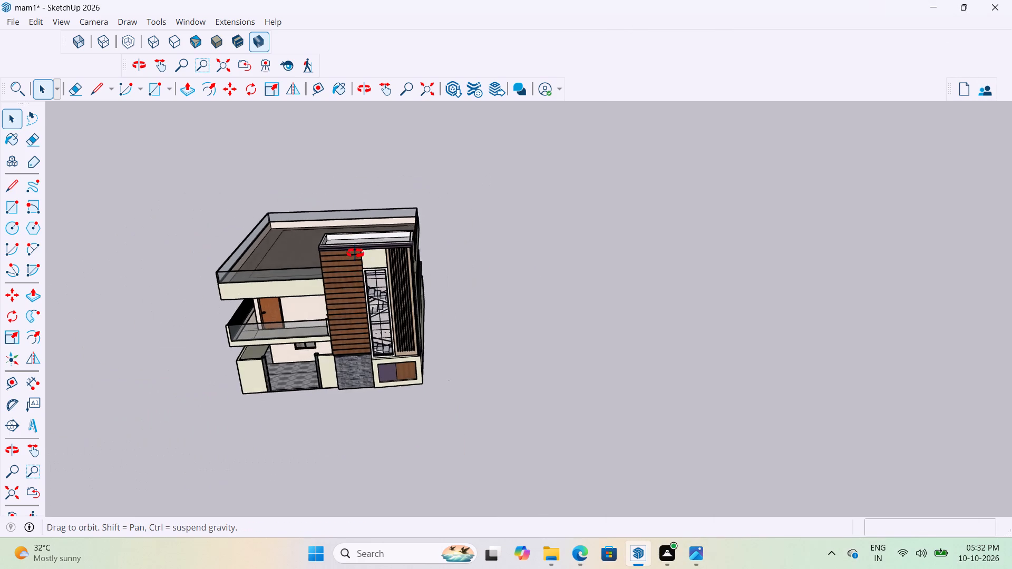
middle_click_drag(355, 253, 566, 233)
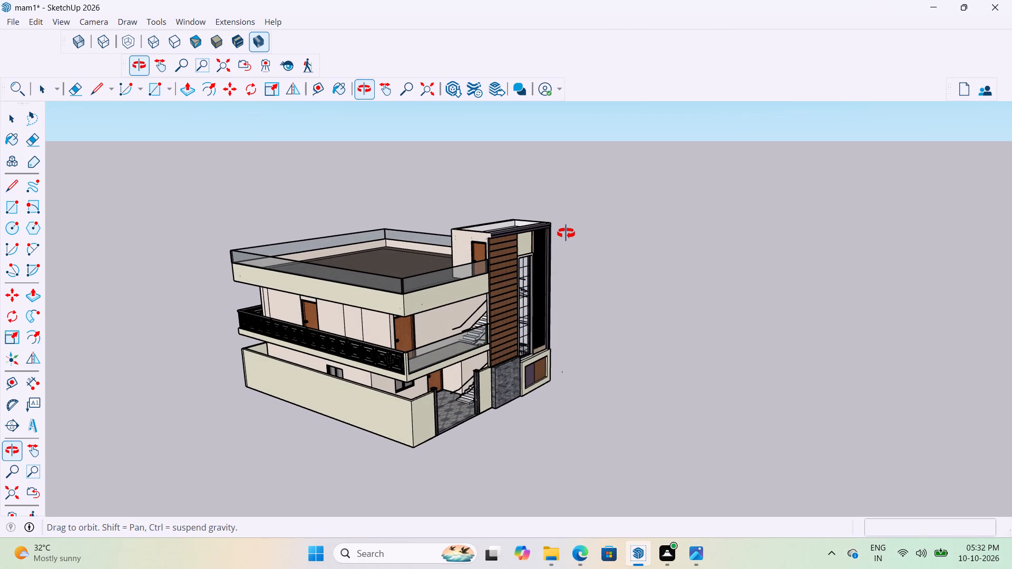
middle_click_drag(566, 233, 334, 289)
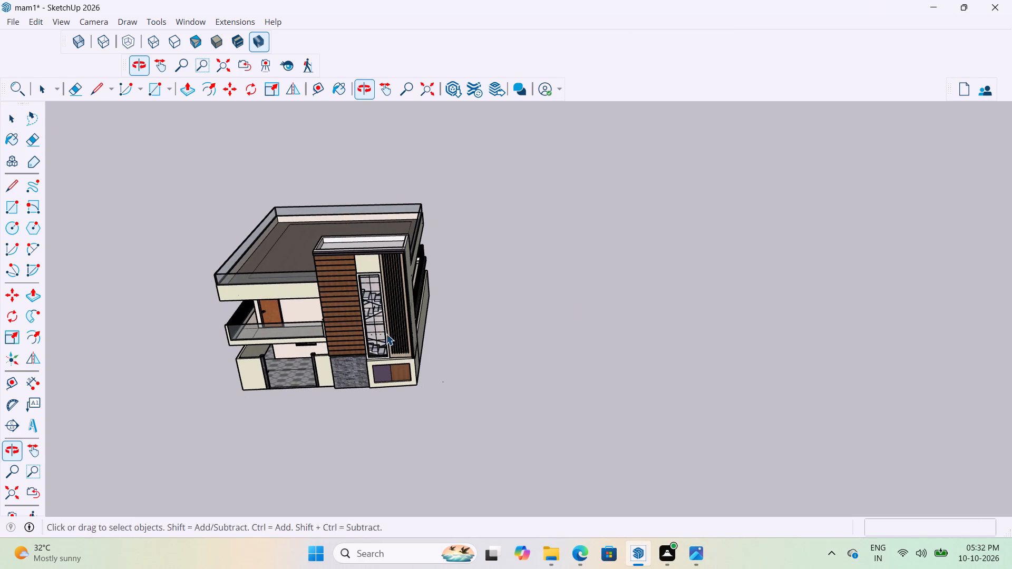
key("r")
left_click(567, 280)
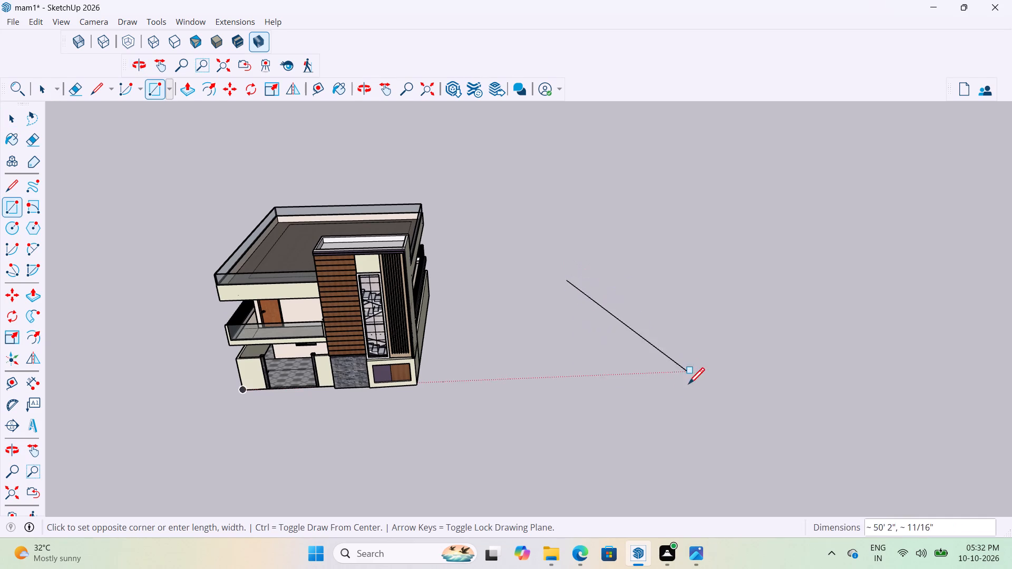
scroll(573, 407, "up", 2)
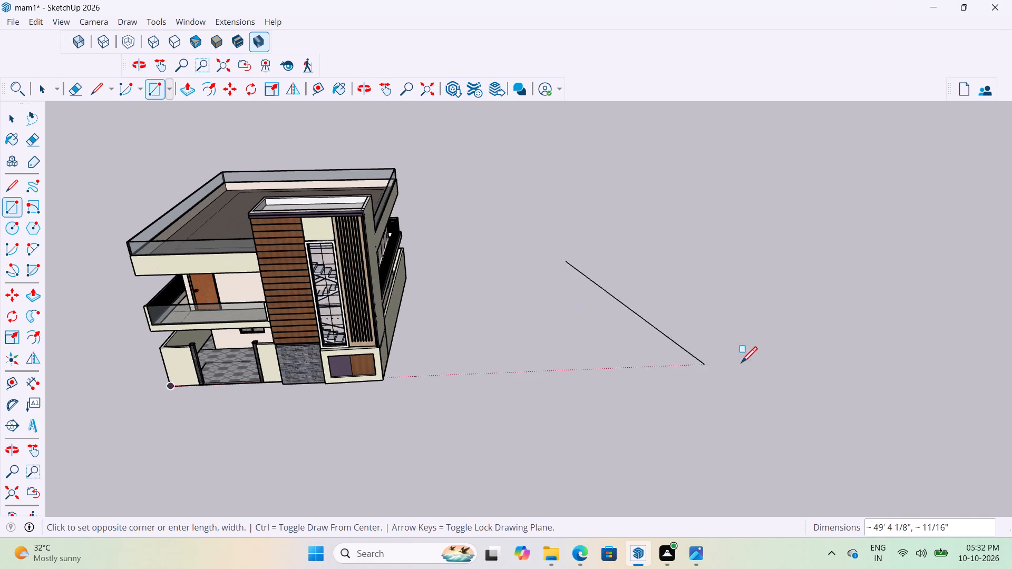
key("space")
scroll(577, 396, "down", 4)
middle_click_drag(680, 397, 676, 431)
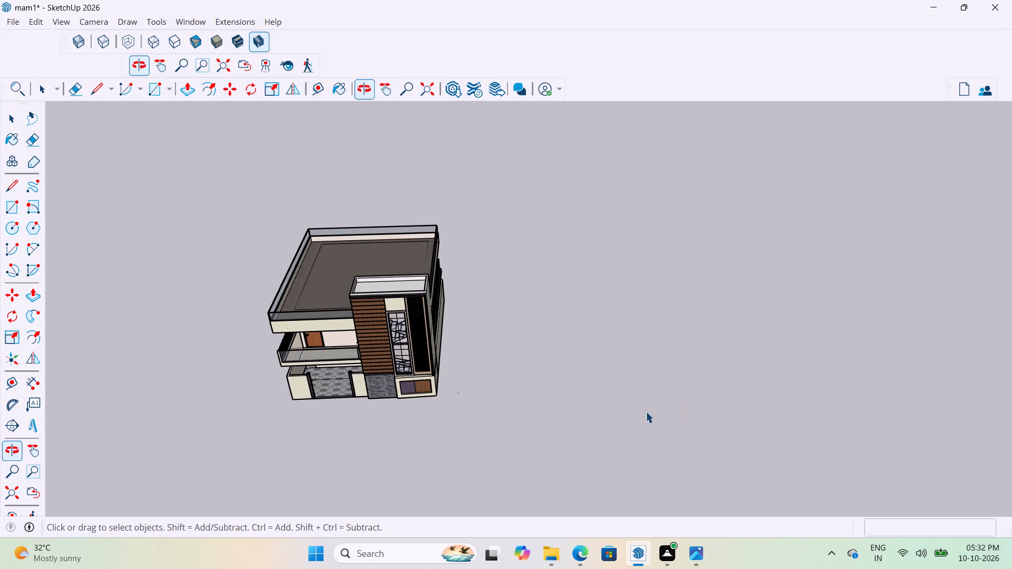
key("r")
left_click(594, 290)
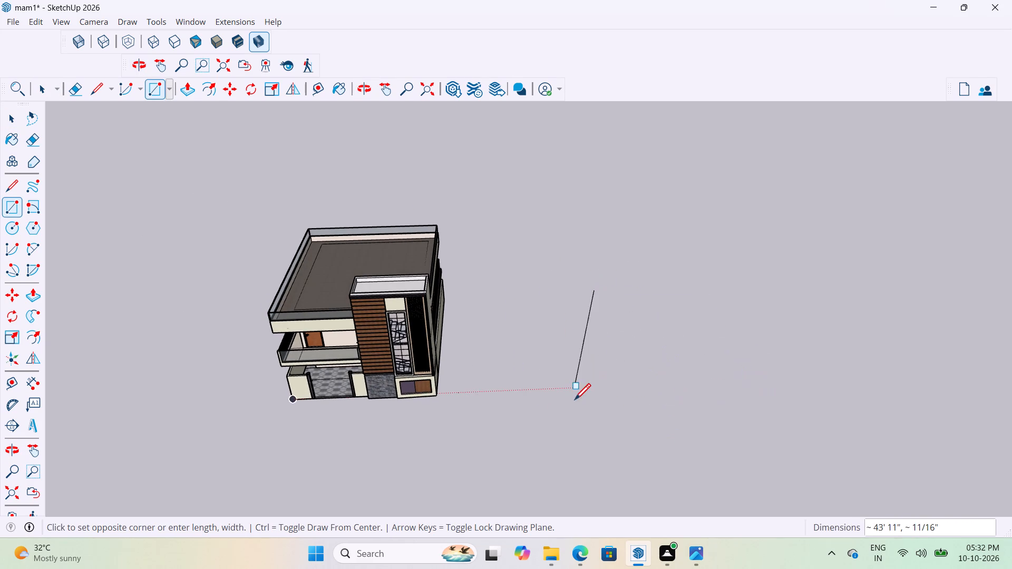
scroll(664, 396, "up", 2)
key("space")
Draw a 32'8" by 40'4" rectangle flat on the open ground beside the house.
scroll(401, 438, "down", 7)
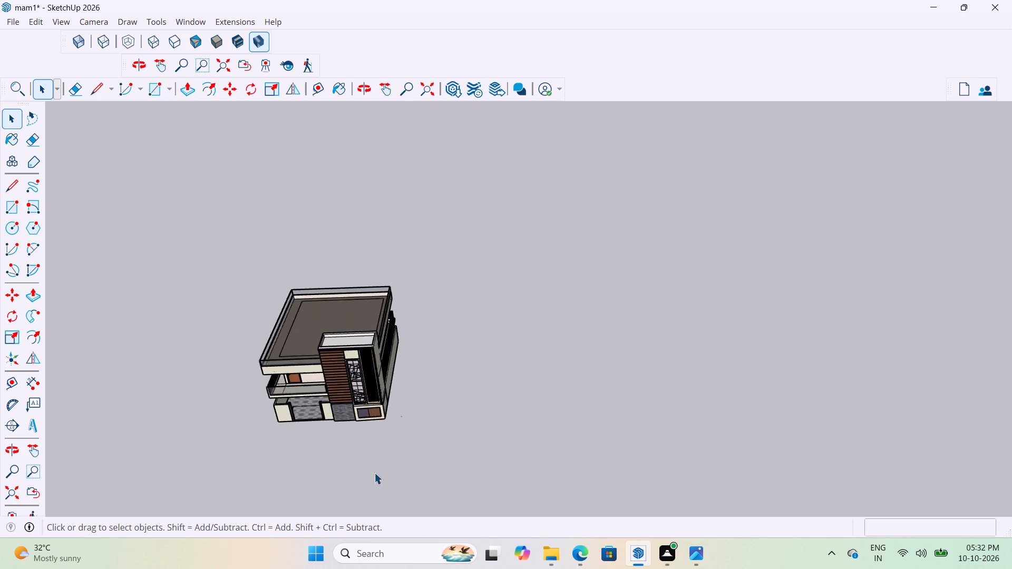
scroll(374, 473, "down", 1)
scroll(404, 379, "up", 4)
scroll(270, 417, "down", 2)
scroll(515, 390, "up", 2)
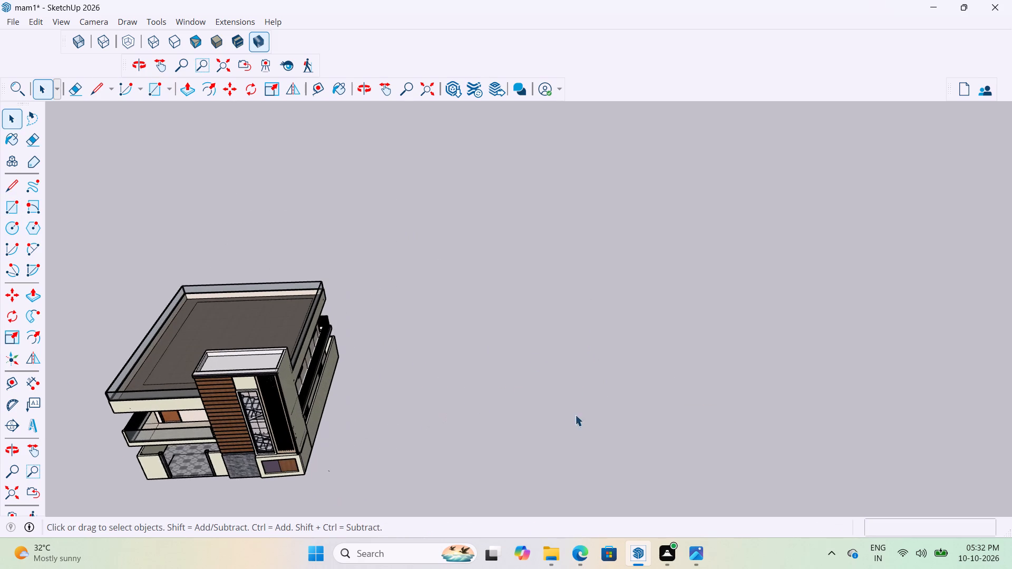
key("r")
left_click(542, 331)
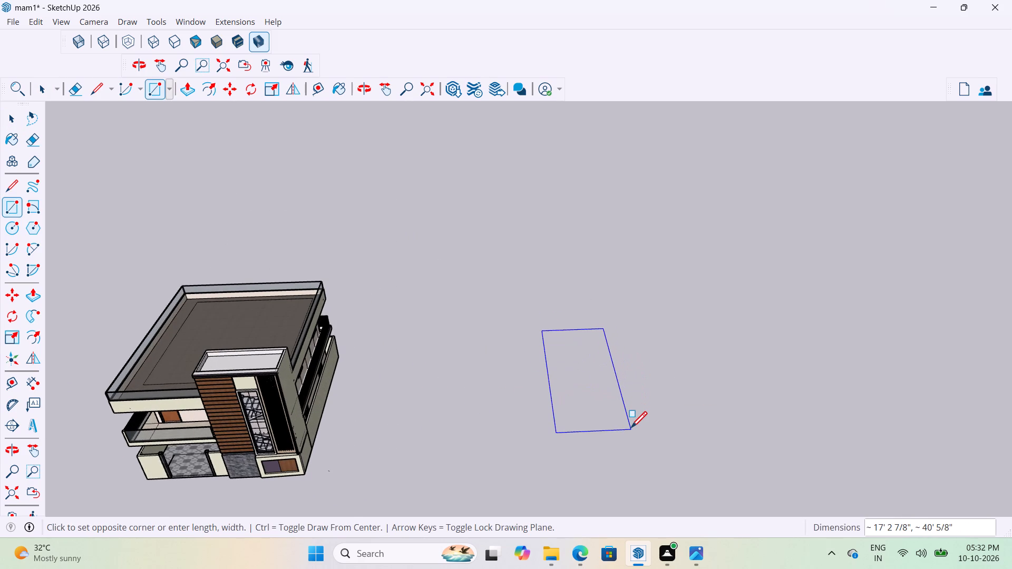
type("32'8\"")
key("comma")
type("40'")
type("45")
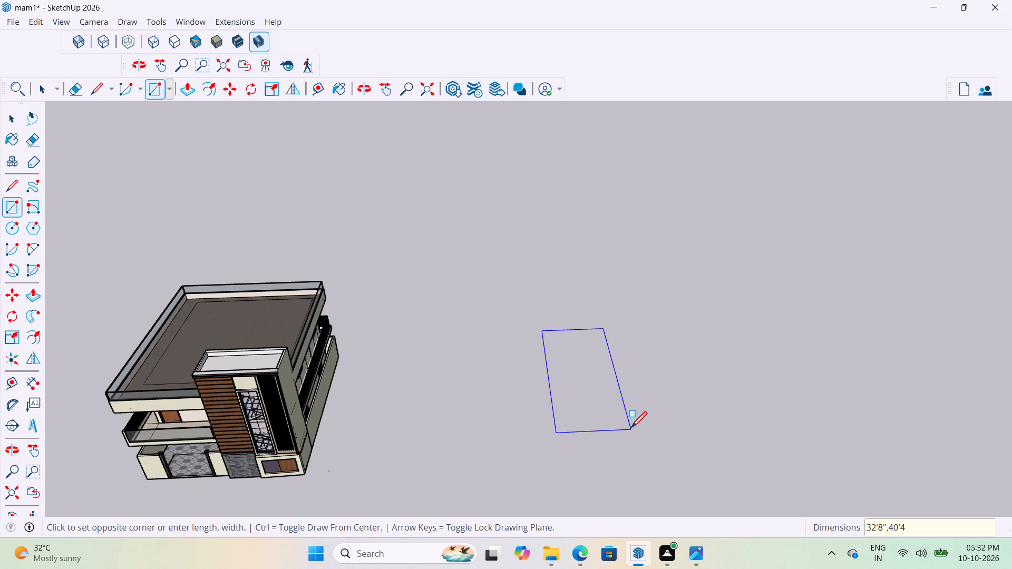
key("BackSpace")
key("shift+quotedbl")
key("Return")
key("space")
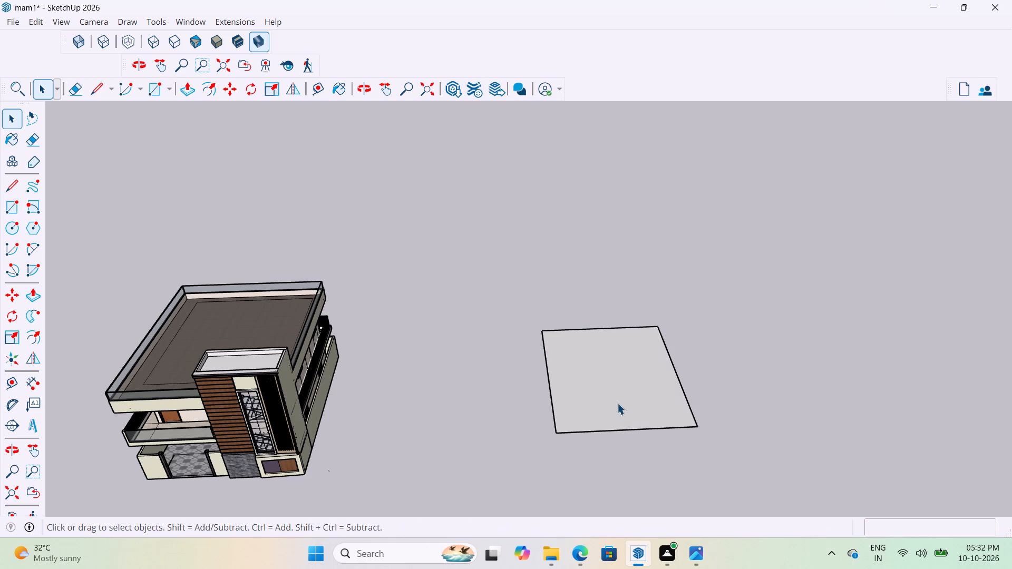
Group the new rectangle's face together with its edges.
double_click(617, 403)
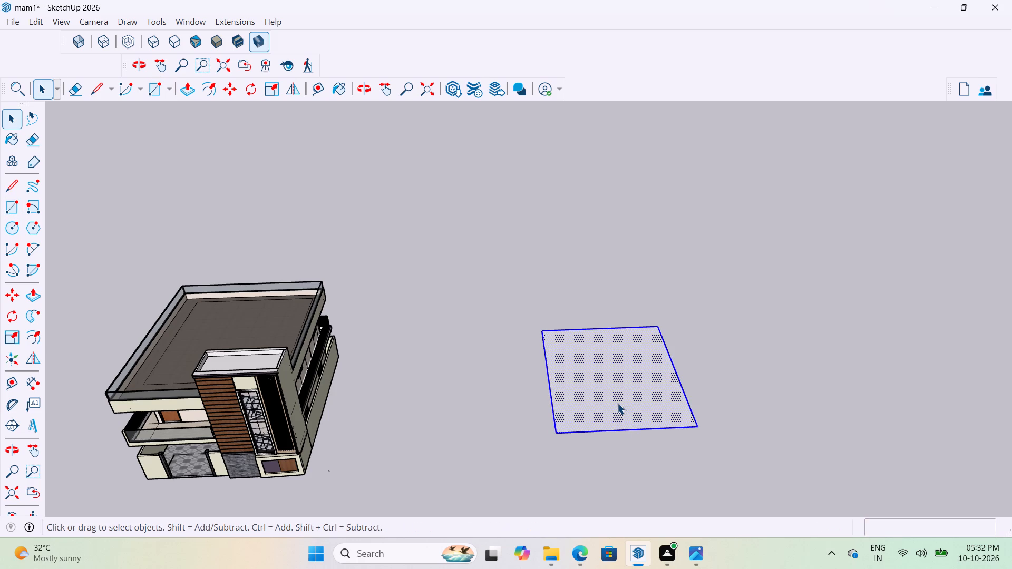
double_click(617, 403)
double_click(617, 403)
right_click(611, 390)
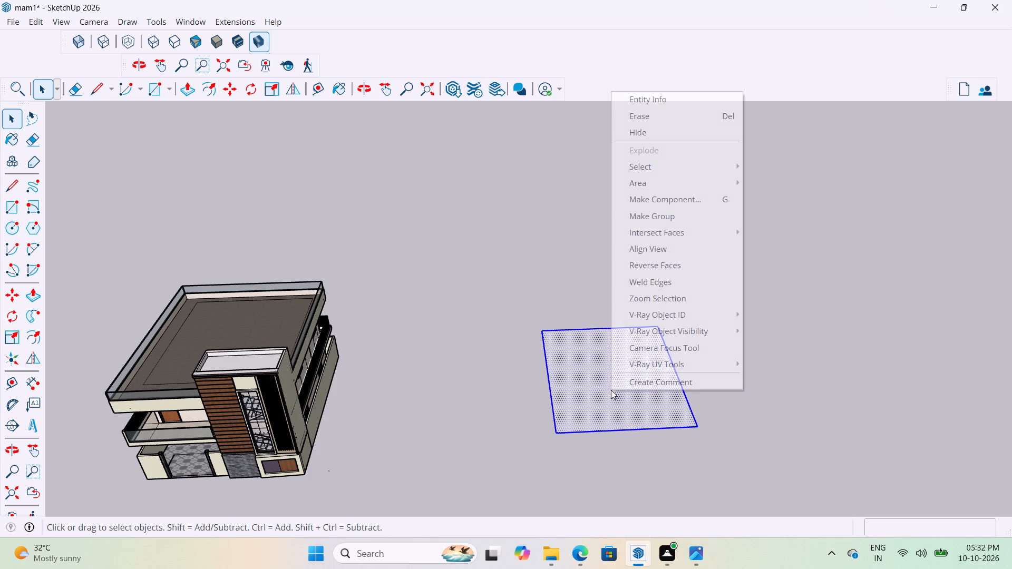
left_click(674, 222)
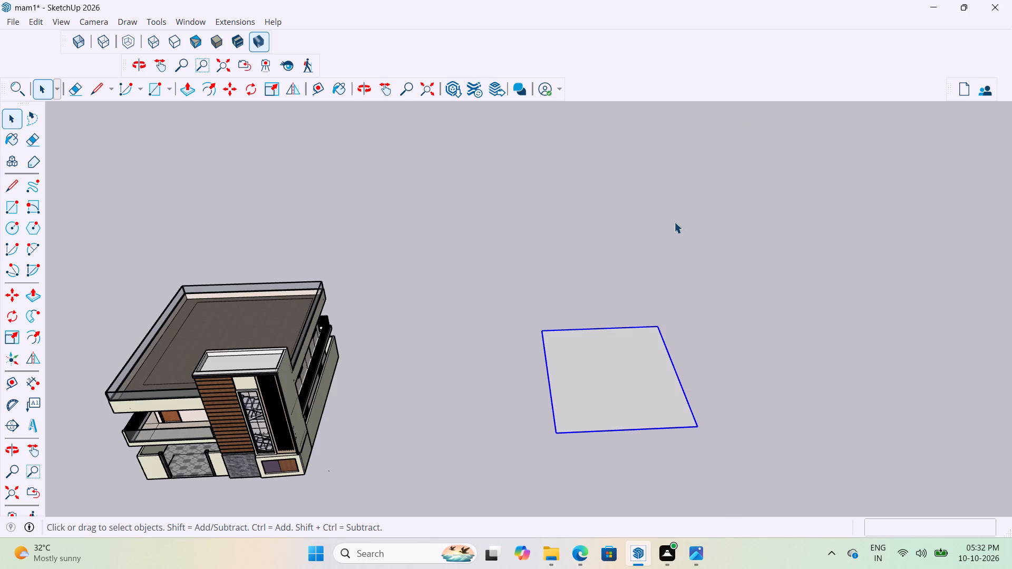
Inside the rectangle's group, extrude the face upward 2'6" into a slab and close the group.
double_click(617, 371)
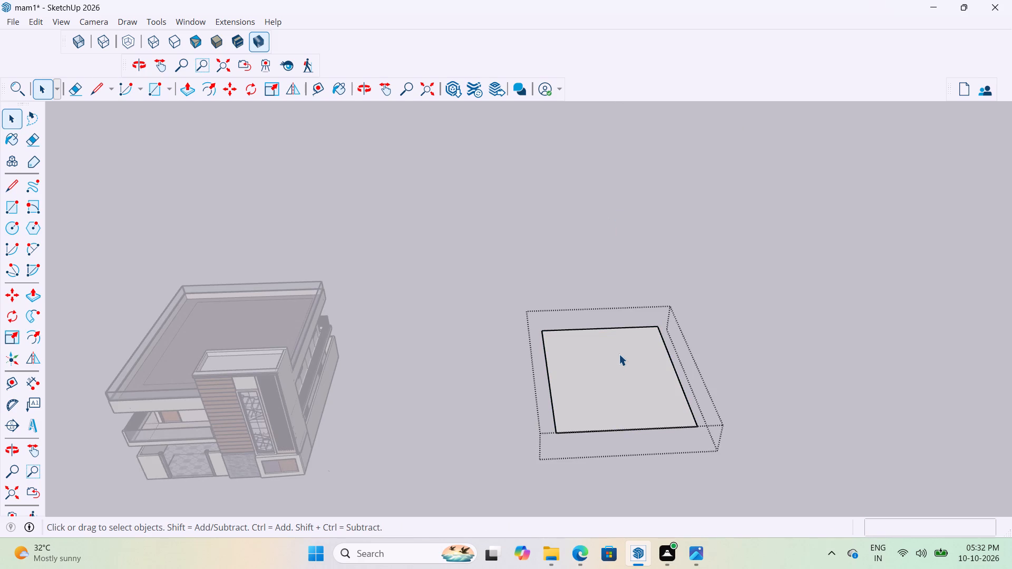
key("p")
left_click(643, 383)
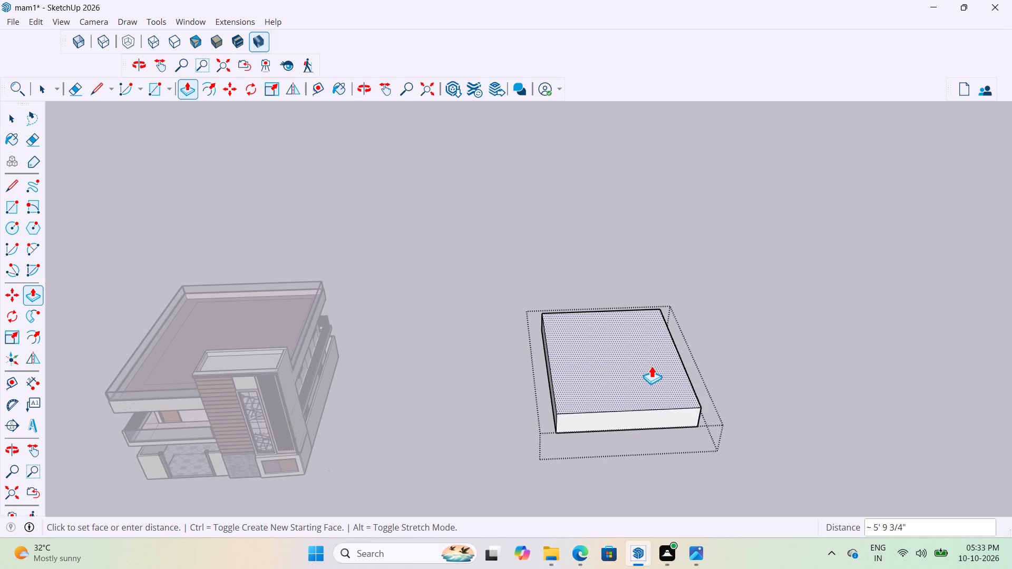
type("2'6\"")
key("Return")
key("space")
left_click(786, 274)
Move the base slab under the house, snapping its top front corner to the bottom front corner of the boundary wall.
scroll(632, 400, "up", 4)
middle_click_drag(741, 367, 680, 317)
left_click(583, 388)
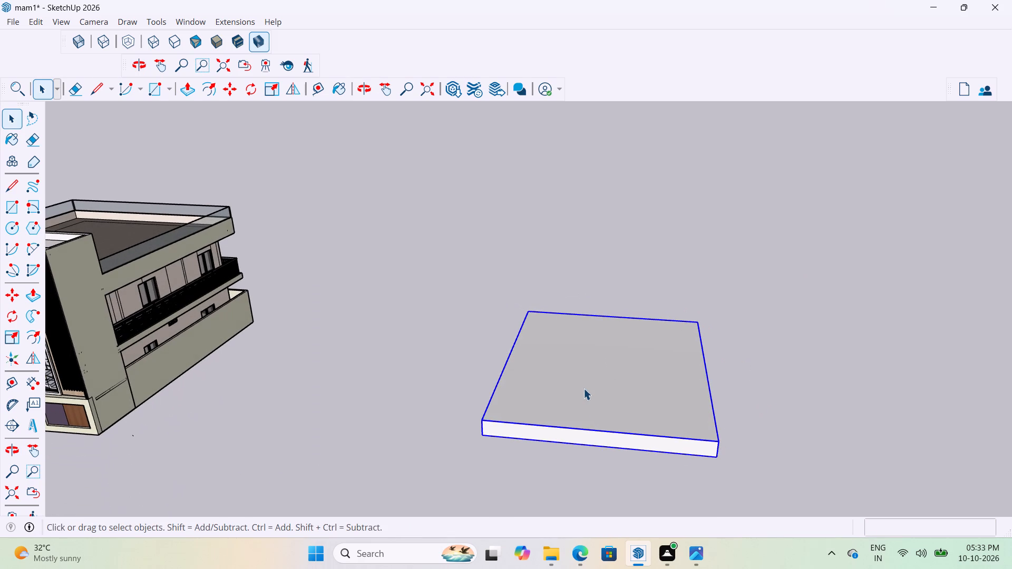
key("m")
scroll(491, 445, "up", 6)
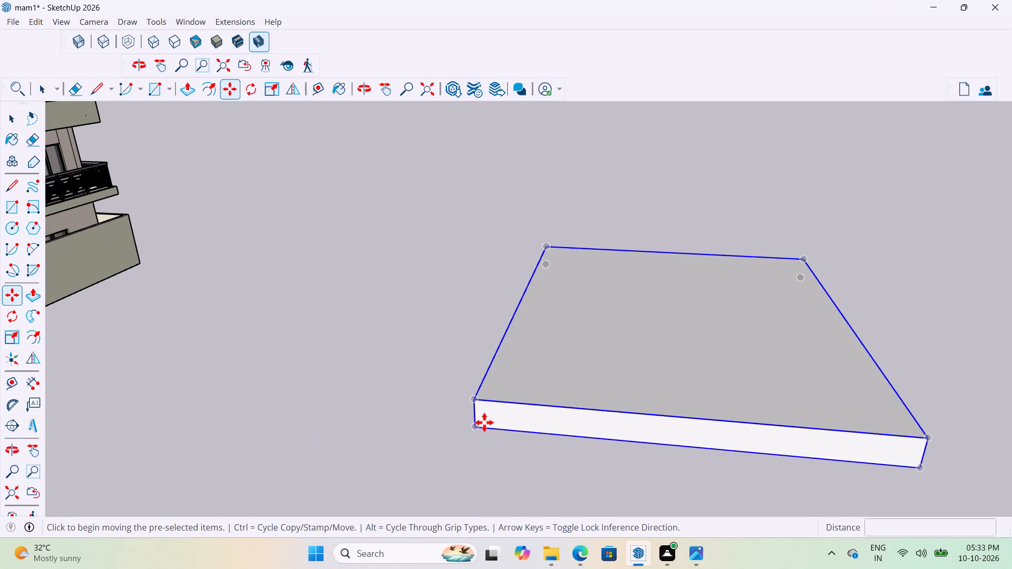
left_click_drag(475, 396, 478, 401)
scroll(616, 412, "down", 11)
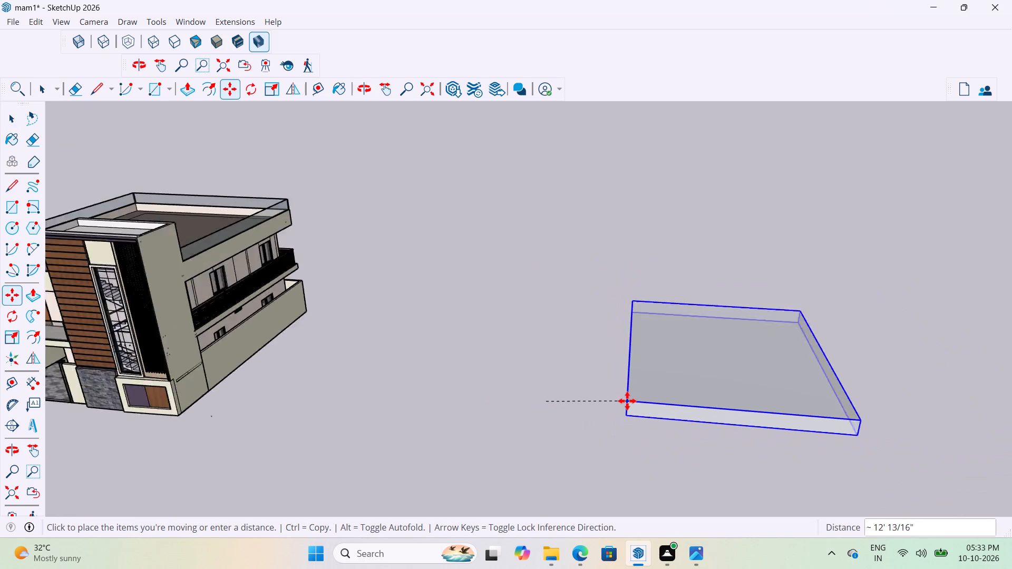
scroll(627, 401, "down", 11)
scroll(353, 450, "up", 17)
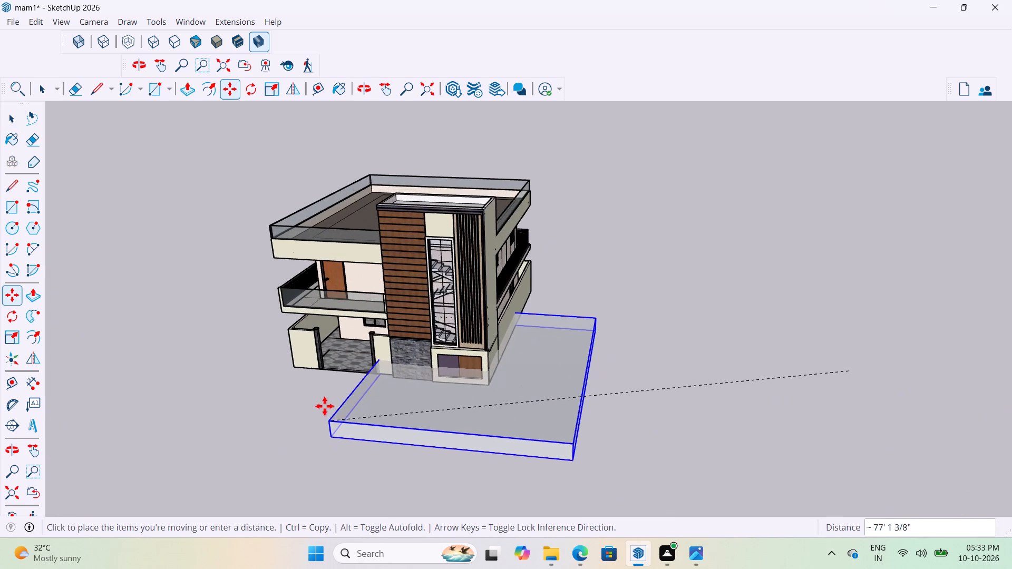
scroll(325, 406, "up", 20)
scroll(325, 406, "up", 7)
scroll(279, 340, "up", 1)
middle_click_drag(279, 340, 311, 340)
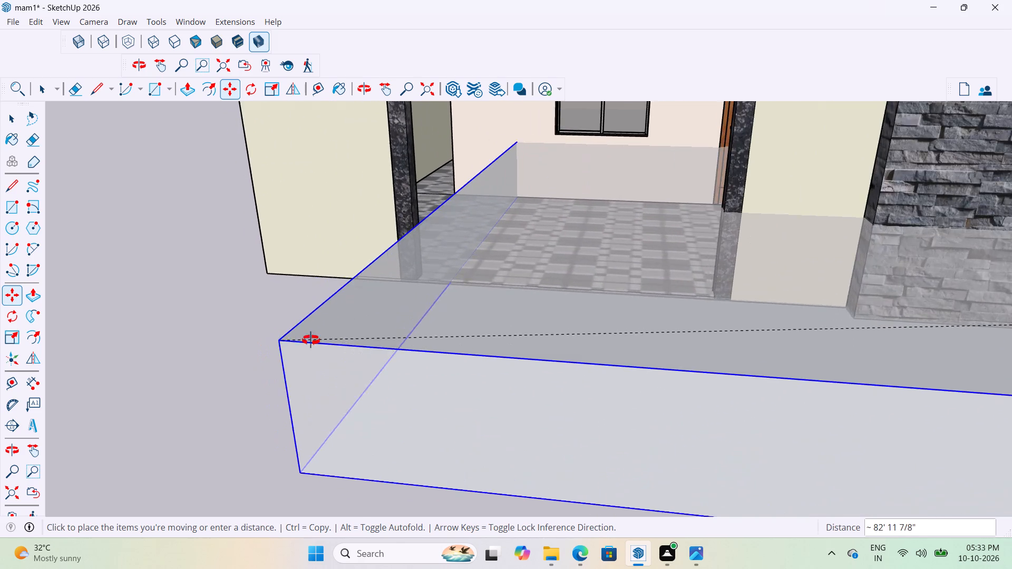
middle_click_drag(311, 340, 607, 239)
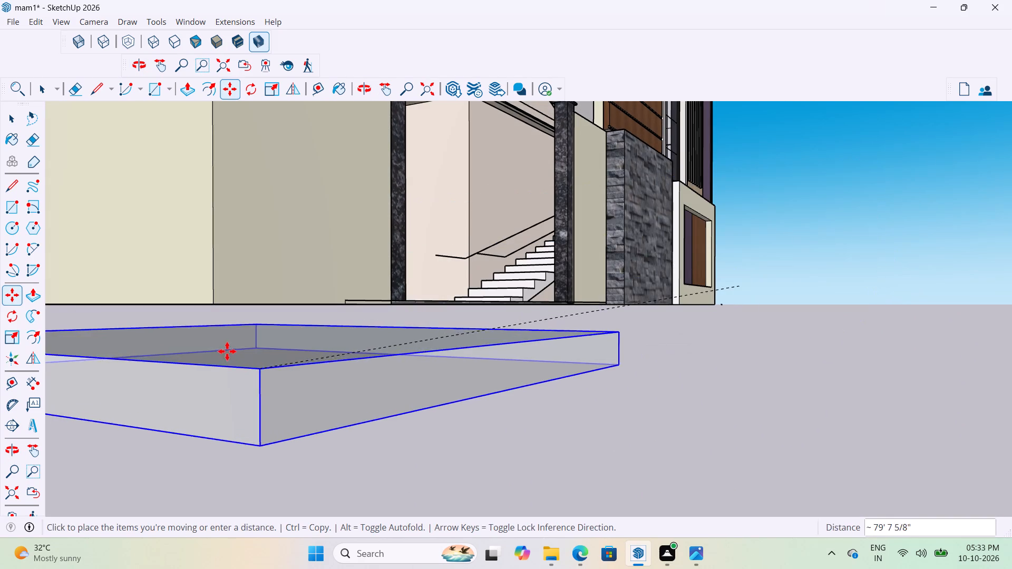
left_click(215, 301)
scroll(488, 374, "down", 9)
middle_click_drag(703, 393, 662, 401)
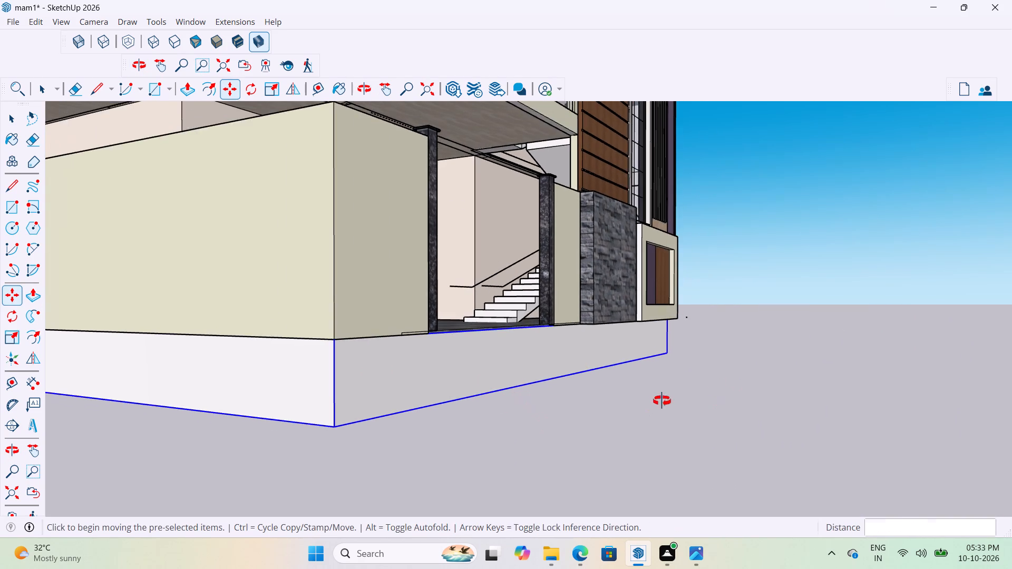
middle_click_drag(662, 401, 296, 456)
key("space")
left_click(582, 427)
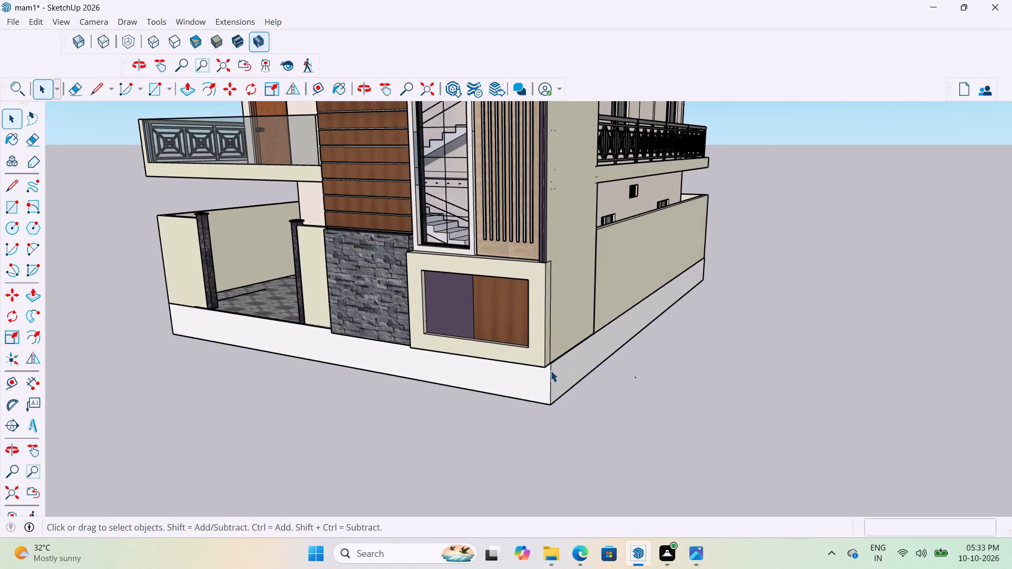
Examine how the base slab's edges line up with the house walls along the front and the side.
scroll(547, 368, "up", 10)
middle_click_drag(546, 361, 561, 273)
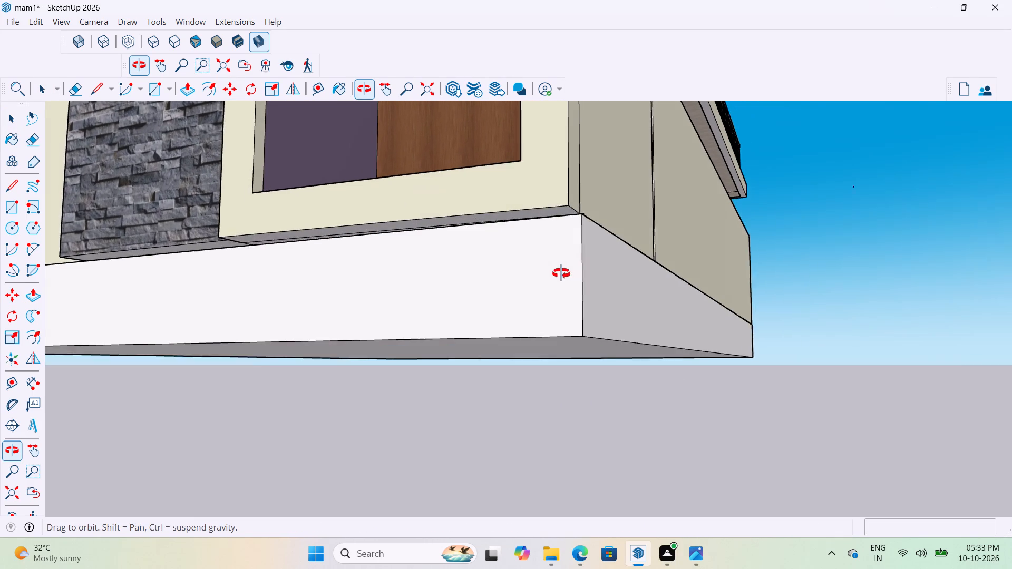
middle_click_drag(561, 273, 622, 312)
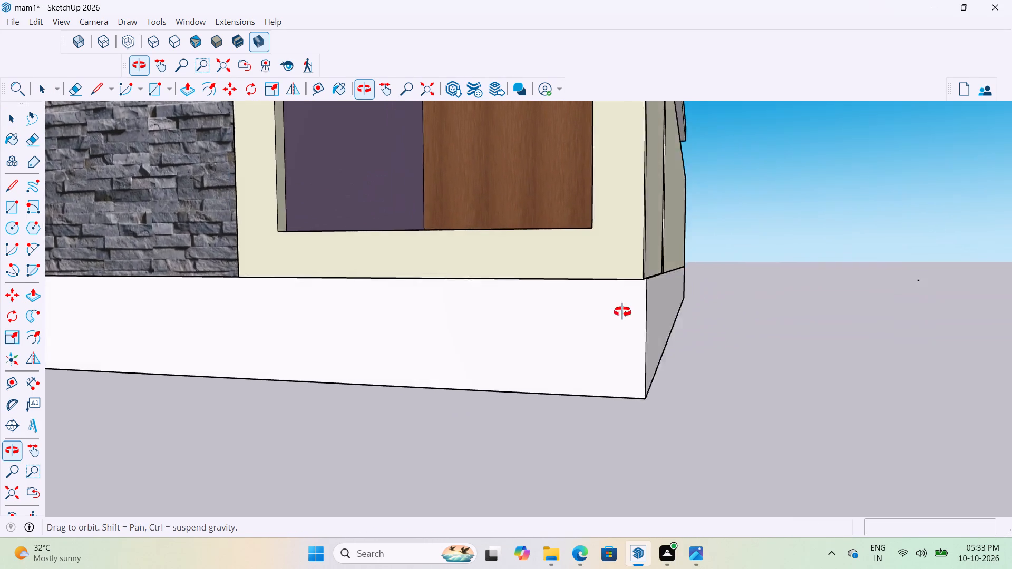
middle_click_drag(622, 312, 792, 315)
scroll(807, 315, "up", 1)
scroll(802, 321, "down", 8)
scroll(624, 330, "down", 9)
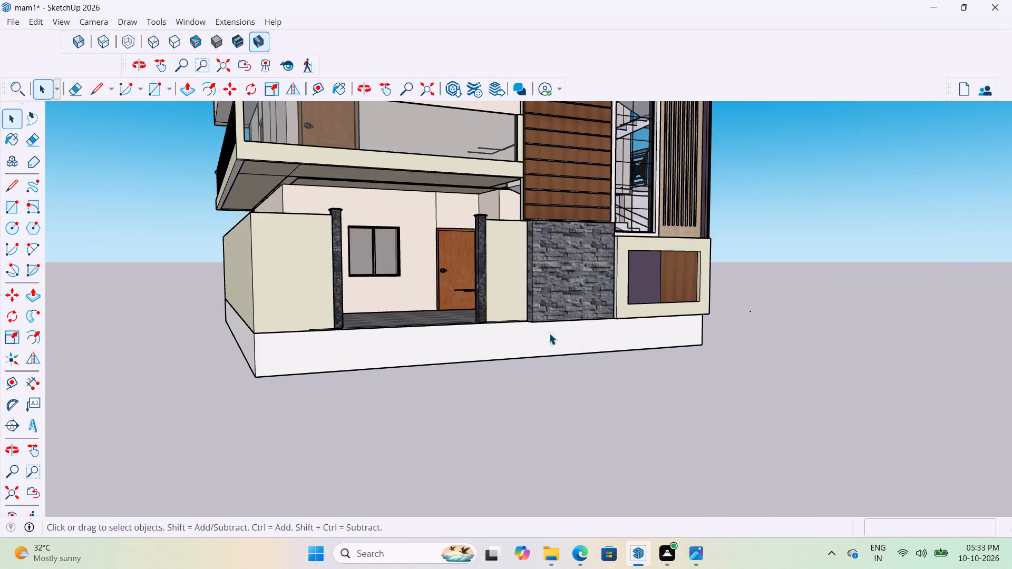
middle_click_drag(511, 323, 577, 322)
scroll(472, 334, "up", 16)
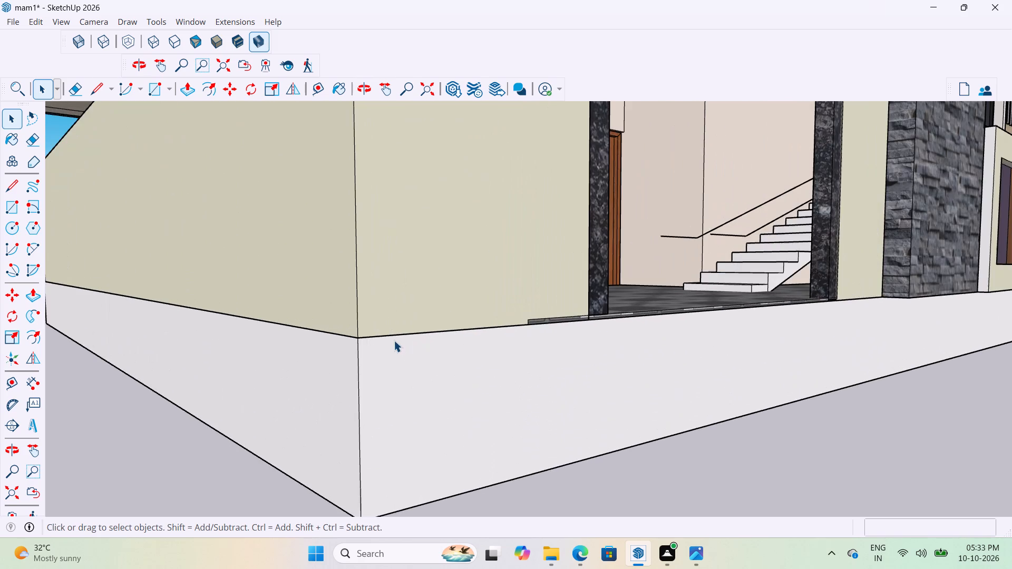
scroll(392, 342, "down", 10)
middle_click_drag(842, 305, 583, 281)
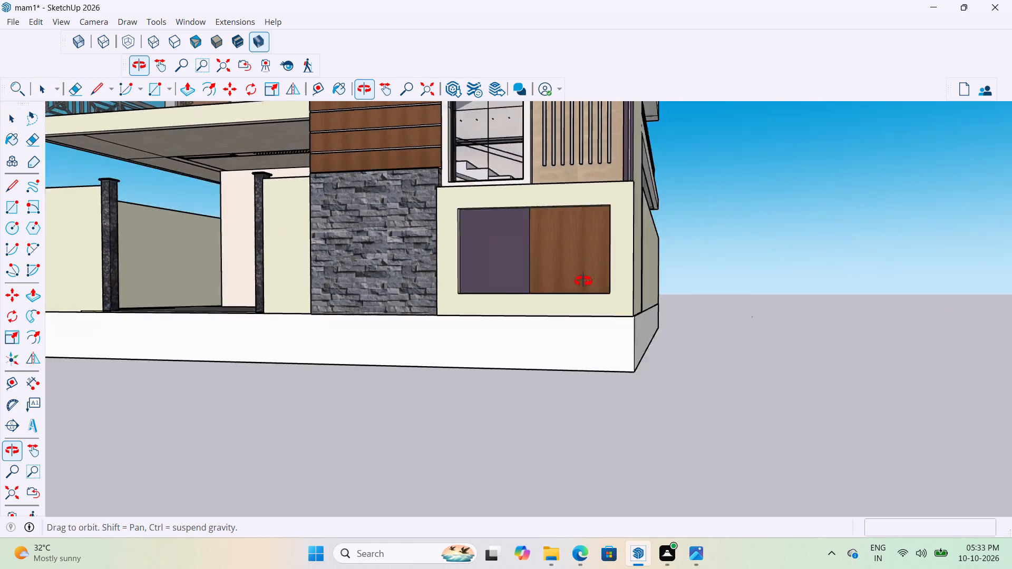
middle_click_drag(583, 281, 477, 262)
scroll(398, 282, "up", 3)
scroll(517, 315, "down", 4)
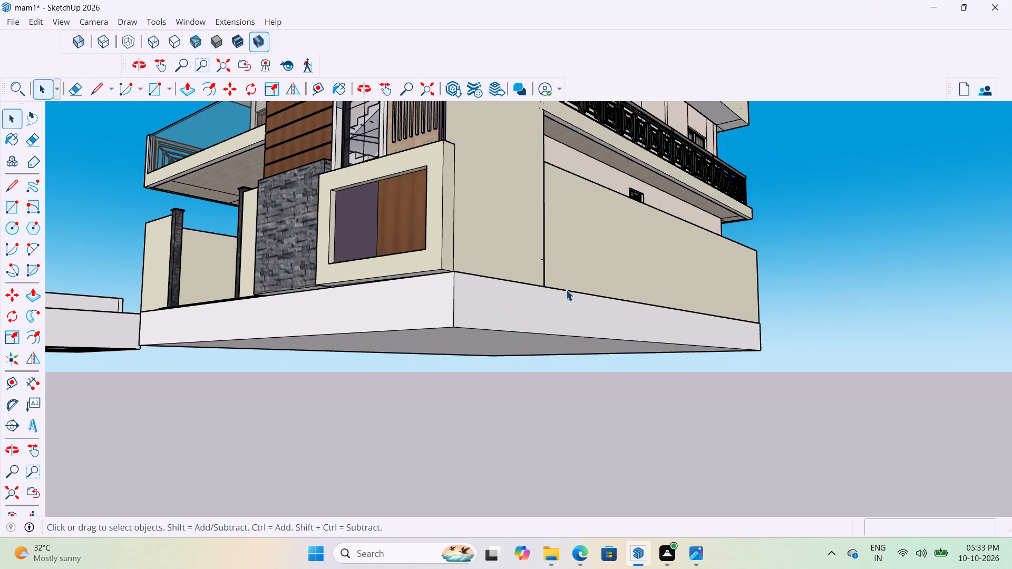
middle_click_drag(566, 288, 554, 313)
scroll(518, 336, "up", 3)
scroll(540, 329, "down", 5)
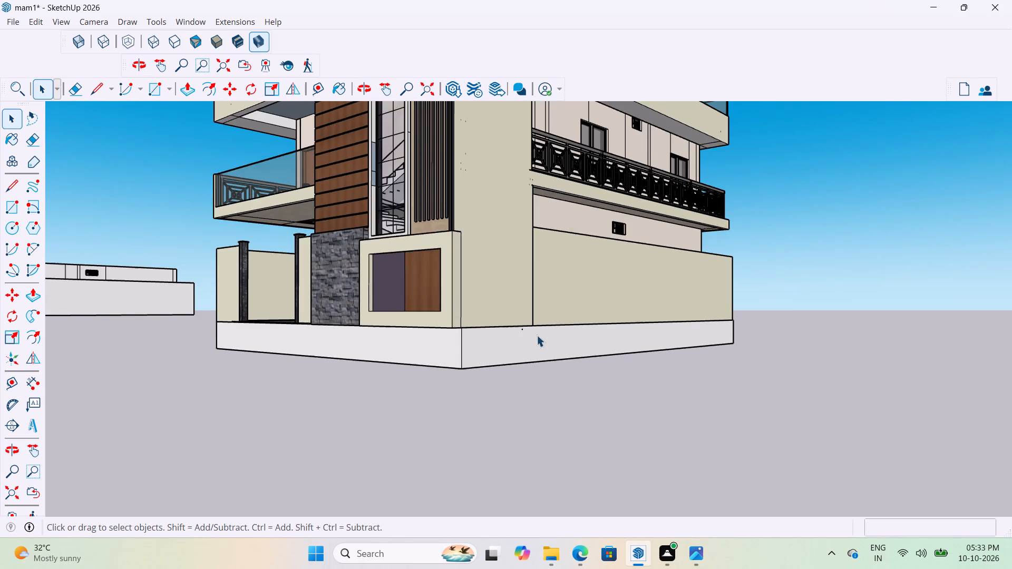
middle_click_drag(536, 336, 570, 381)
scroll(564, 389, "up", 7)
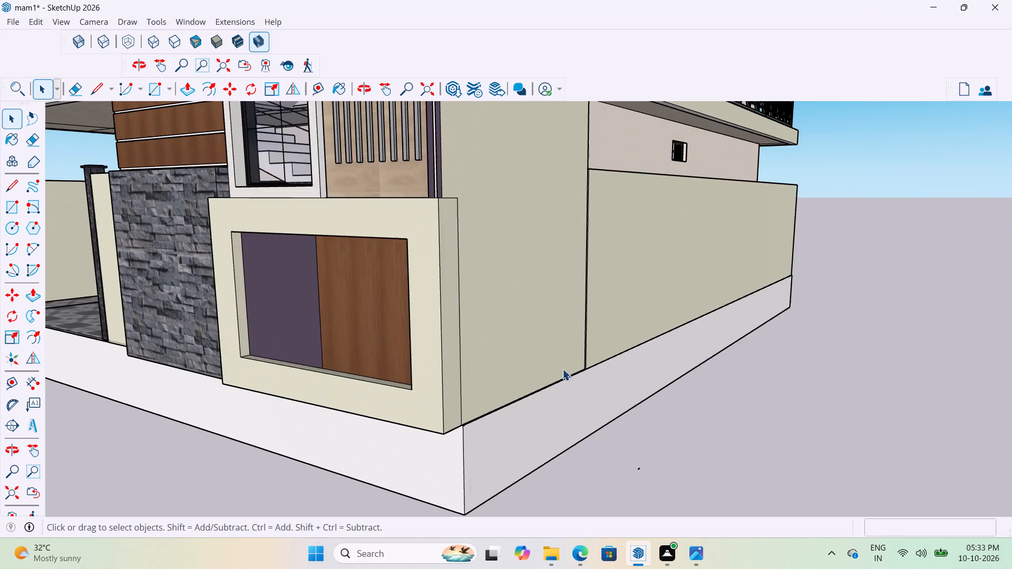
middle_click_drag(561, 362, 194, 382)
scroll(145, 375, "down", 3)
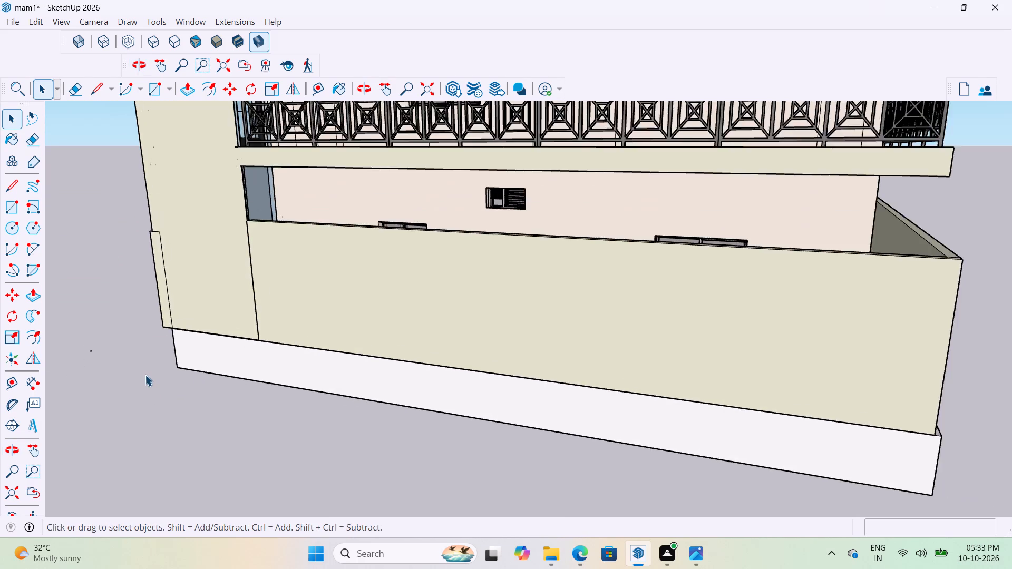
Inside the slab's group, push its protruding rear face in about 2 3/4" to the boundary wall's corner, and close the group.
scroll(145, 375, "down", 5)
scroll(664, 430, "up", 11)
scroll(589, 394, "up", 3)
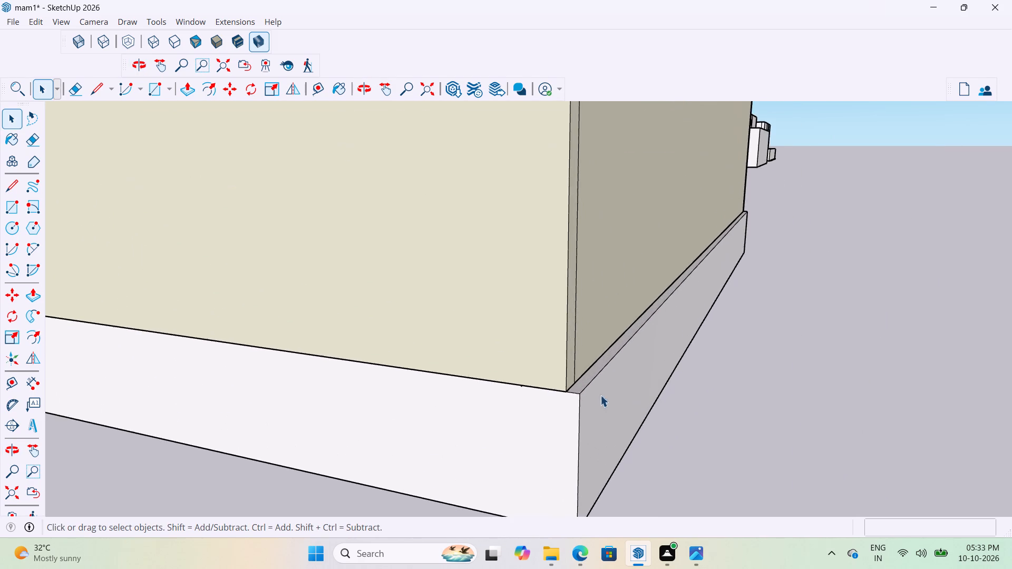
middle_click_drag(590, 396, 512, 400)
left_click(531, 438)
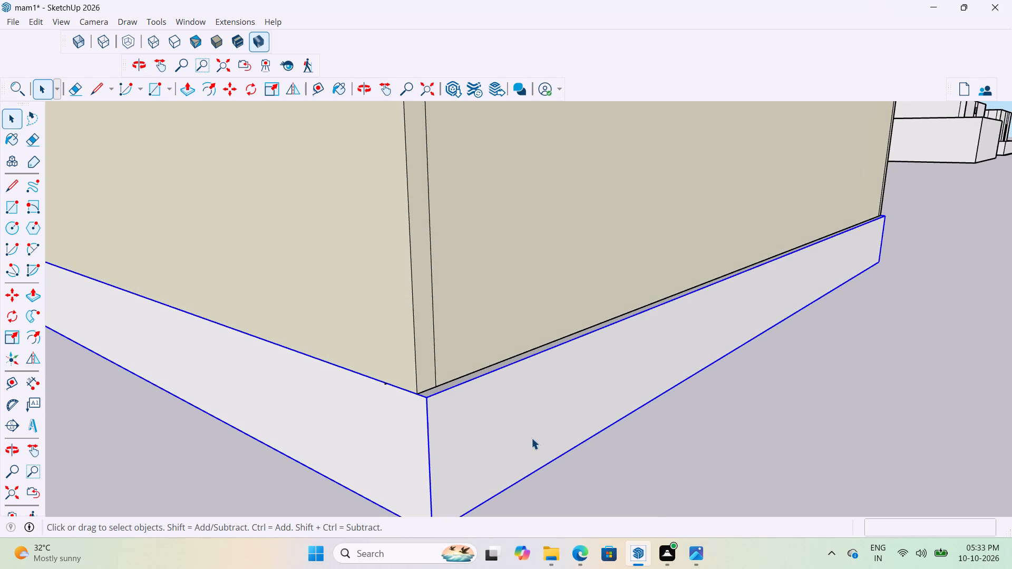
double_click(531, 438)
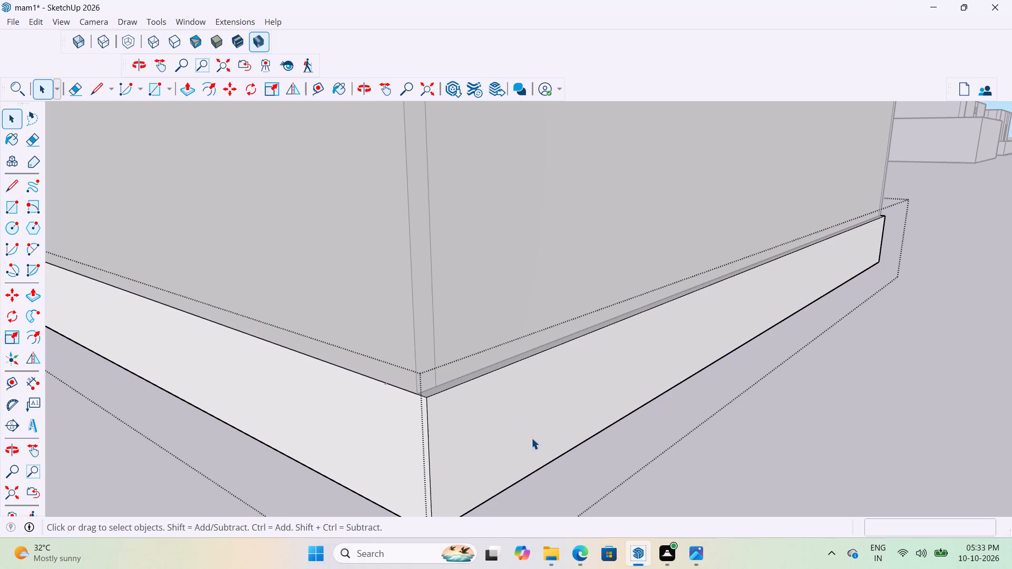
key("p")
left_click(501, 415)
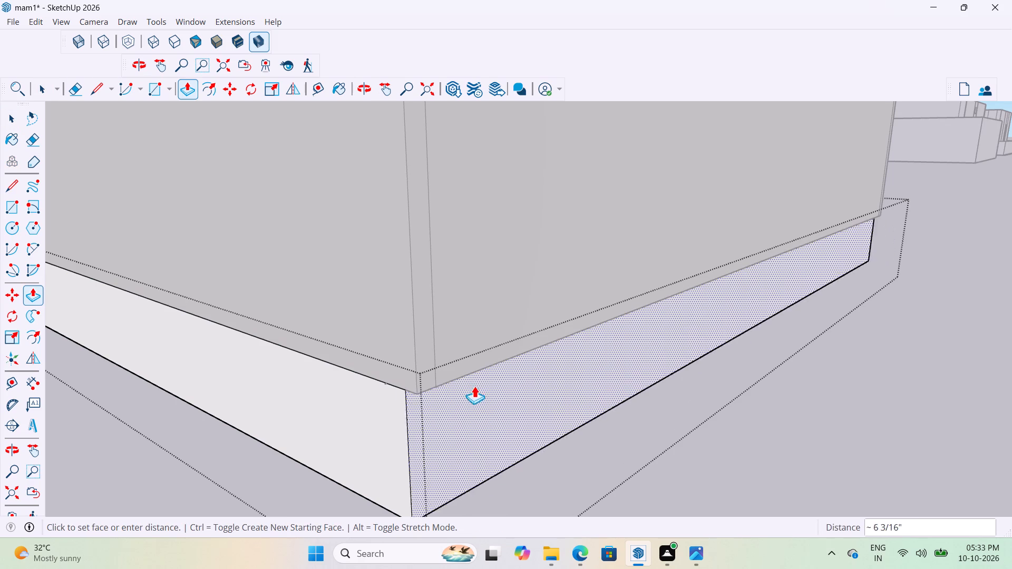
left_click(421, 396)
scroll(556, 408, "down", 4)
middle_click_drag(767, 371, 298, 369)
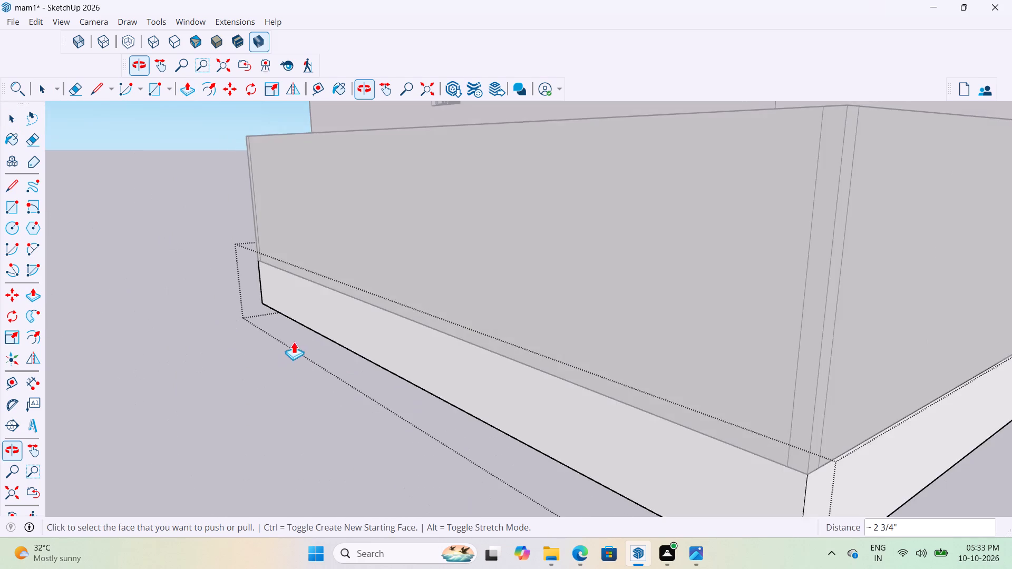
scroll(294, 341, "down", 4)
scroll(650, 435, "up", 3)
key("space")
left_click(789, 480)
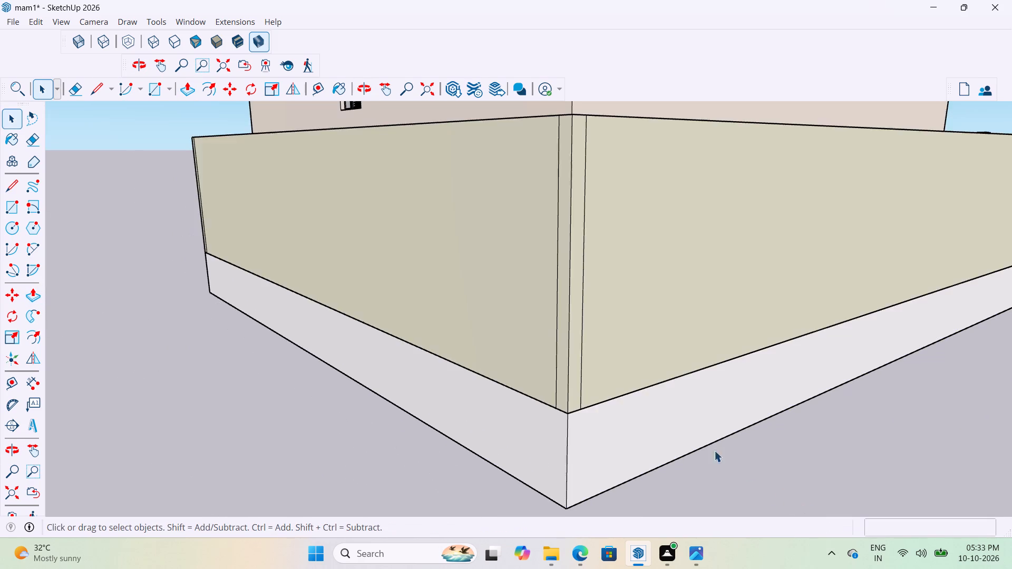
Inside the boundary wall's group, delete the two stray vertical lines beside its rear corner and close the group.
scroll(672, 413, "down", 5)
middle_click_drag(788, 394, 723, 403)
scroll(487, 365, "up", 5)
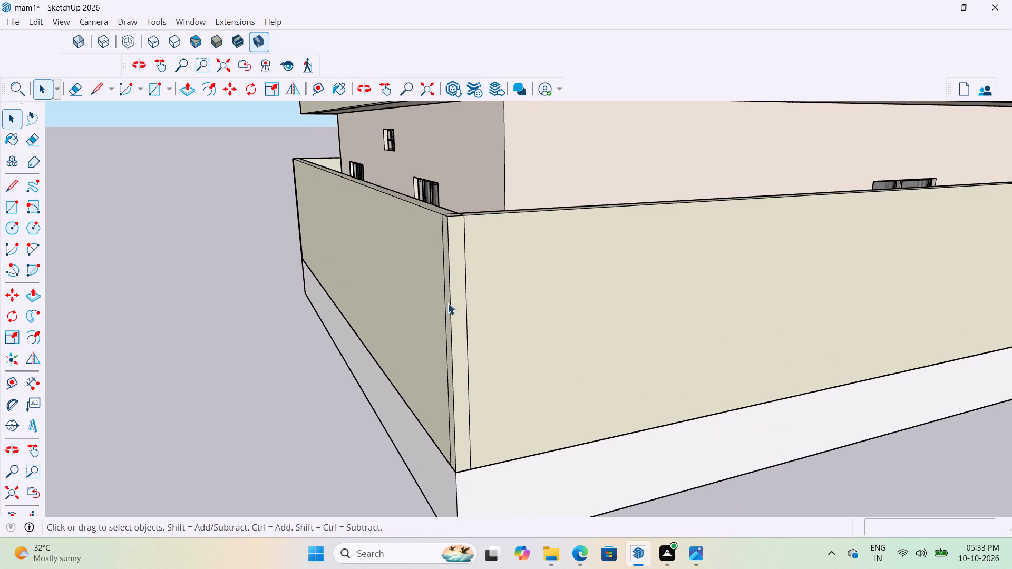
left_click(464, 295)
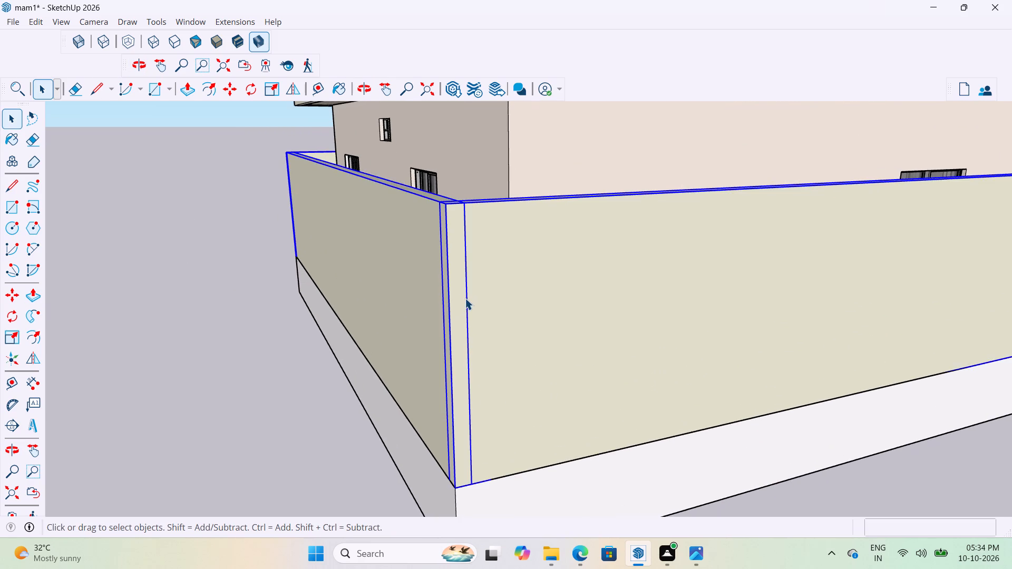
double_click(465, 303)
left_click(466, 306)
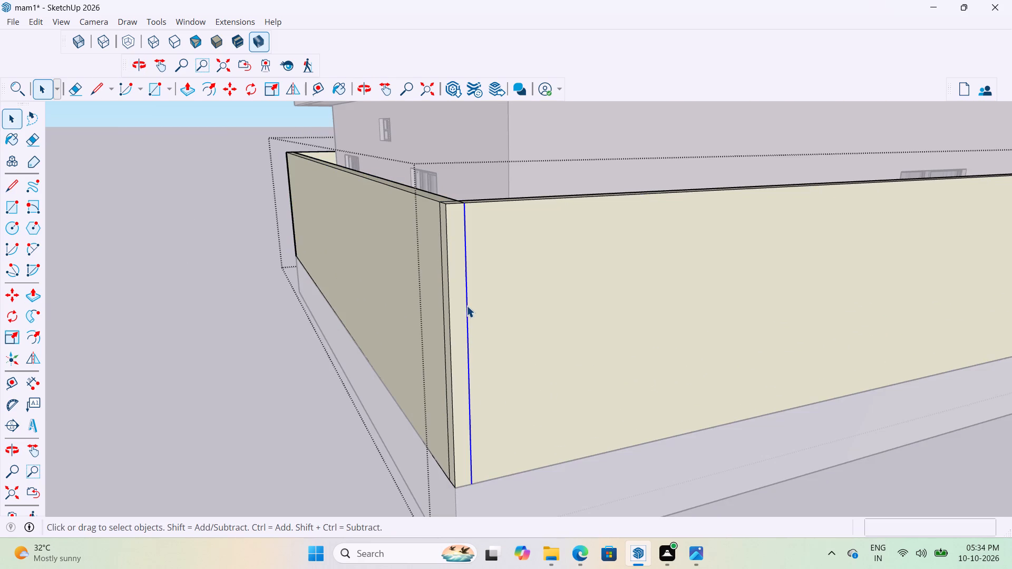
key("Delete")
scroll(452, 282, "up", 3)
middle_click_drag(454, 277, 549, 272)
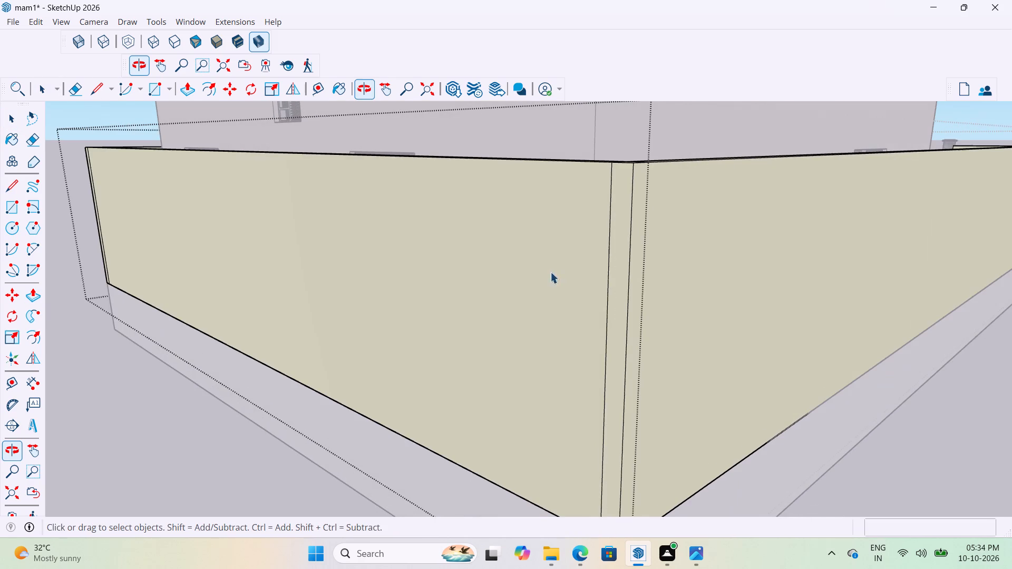
left_click(607, 280)
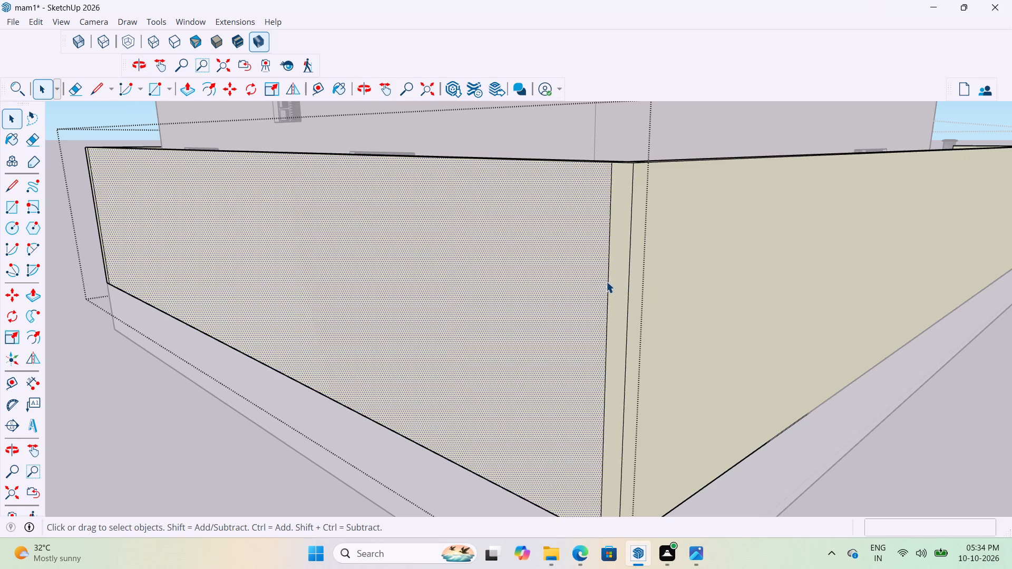
left_click(608, 282)
key("Delete")
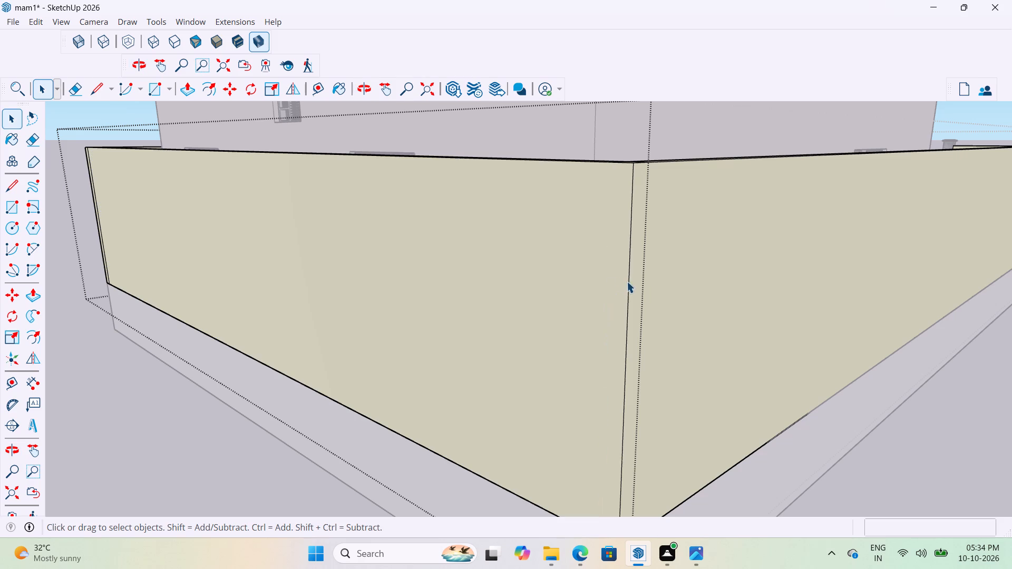
scroll(558, 312, "down", 10)
left_click(705, 459)
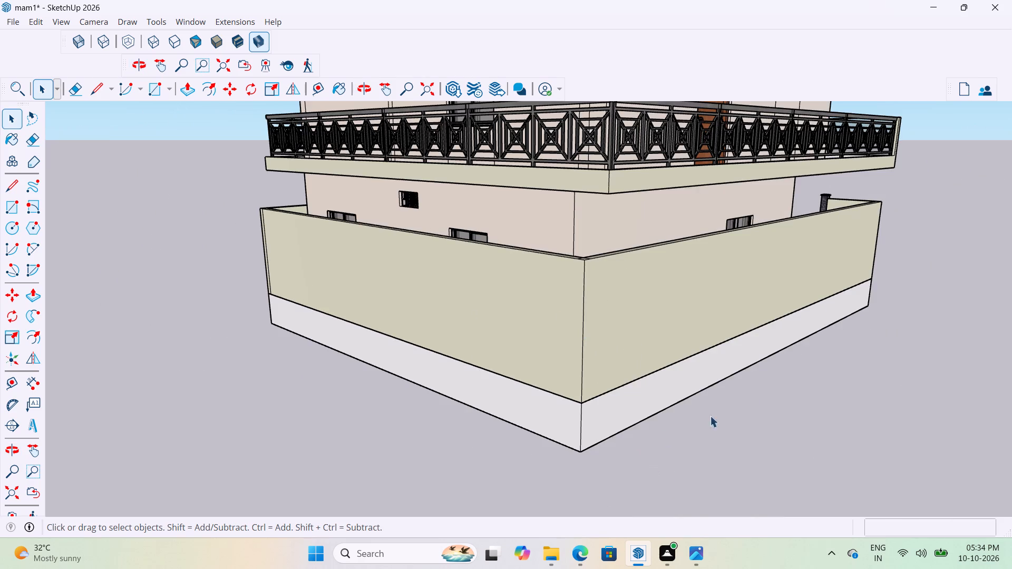
Sample the cream wall material 0746 AP 7715 LUMINOUS from the front facade and paint the base slab with it.
middle_click_drag(792, 382, 407, 368)
scroll(371, 358, "down", 8)
middle_click_drag(748, 377, 712, 378)
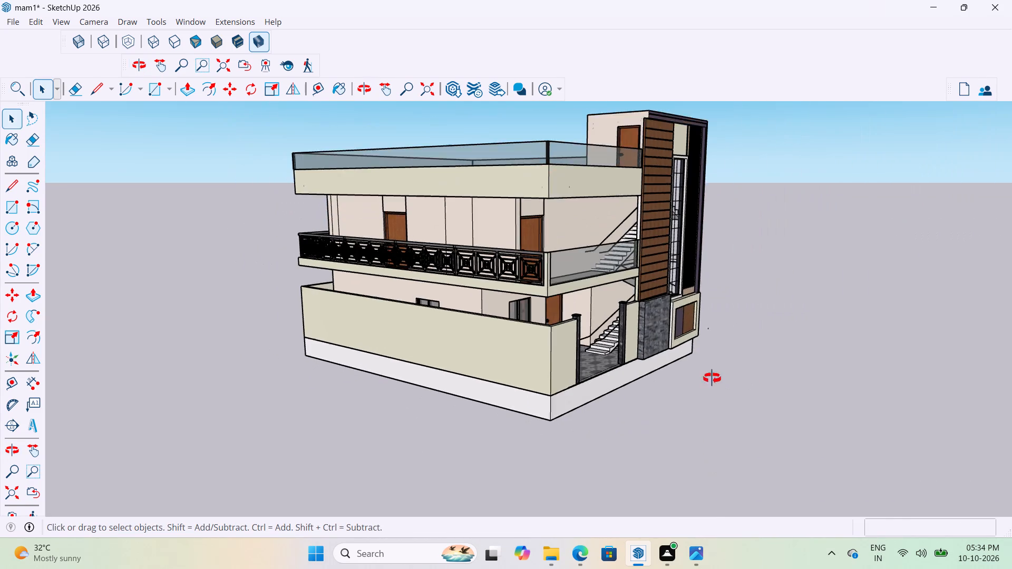
middle_click_drag(712, 378, 511, 359)
scroll(561, 379, "up", 5)
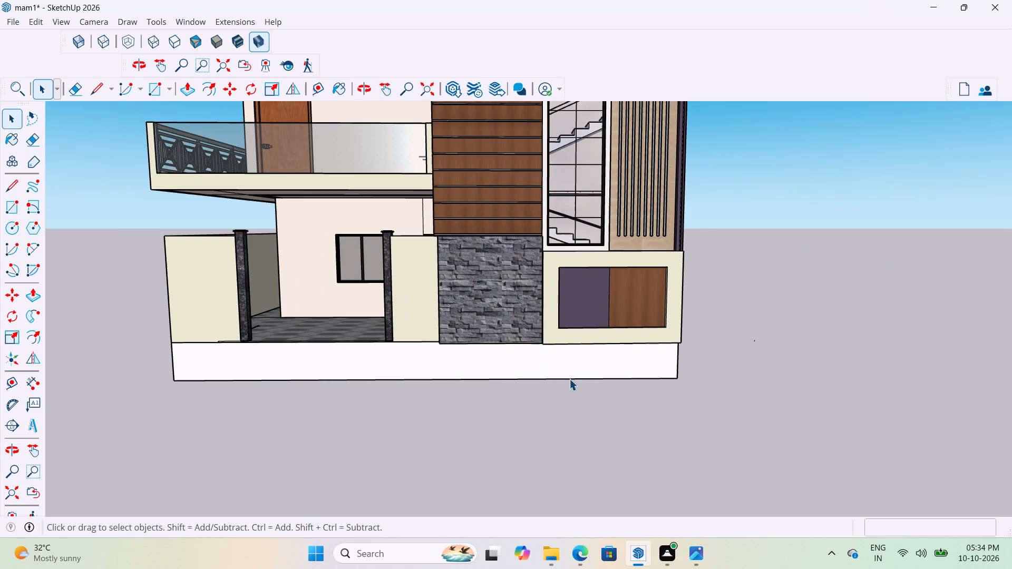
key("b")
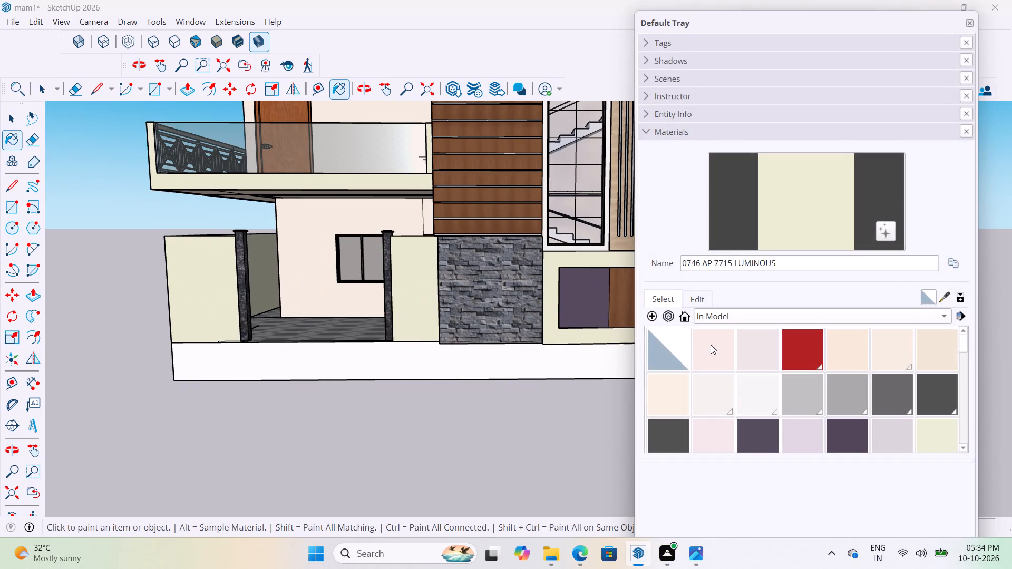
left_click(946, 296)
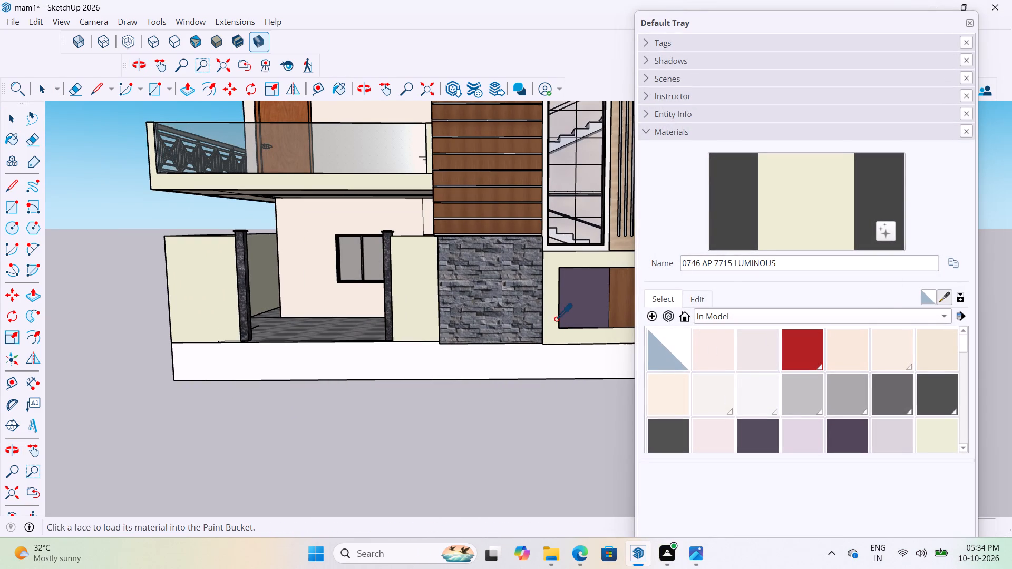
left_click(556, 319)
scroll(525, 374, "up", 3)
left_click(527, 355)
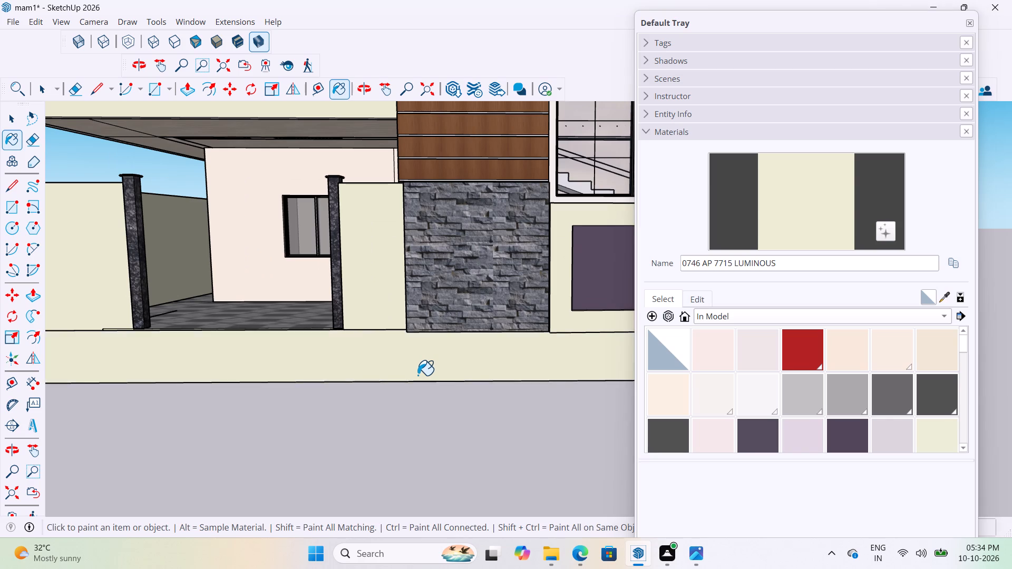
Examine the painted base slab and the whole house exterior from the front, the side and above, close up and far away.
scroll(415, 375, "down", 9)
middle_click_drag(559, 372, 378, 411)
scroll(520, 378, "down", 3)
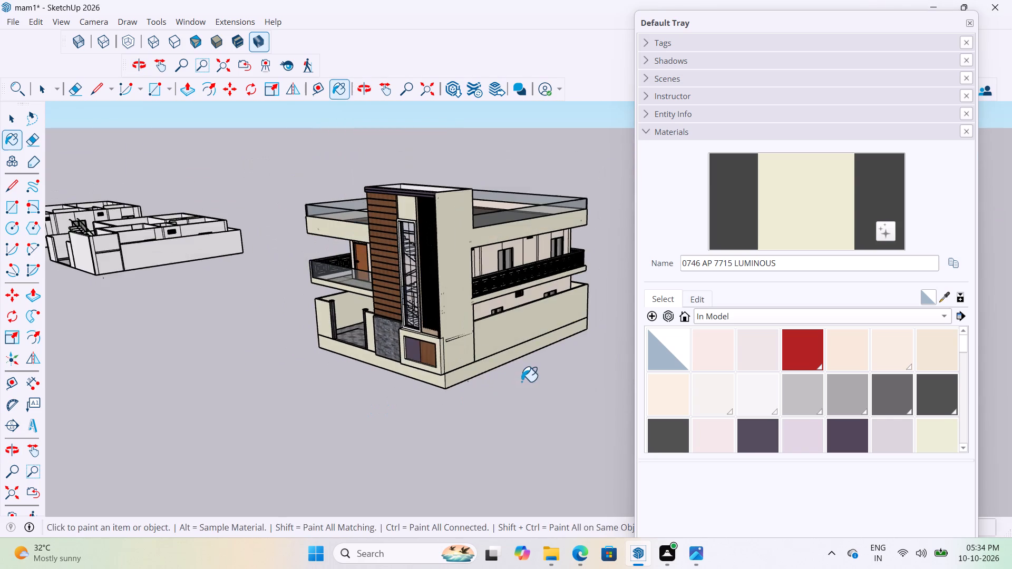
scroll(521, 381, "down", 1)
middle_click_drag(520, 394, 629, 391)
key("space")
left_click(422, 405)
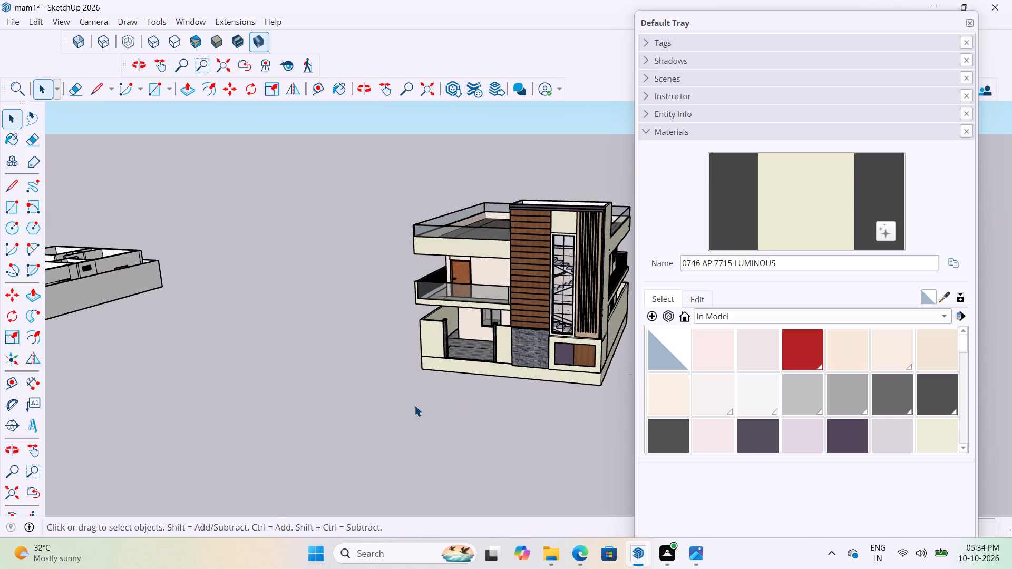
scroll(356, 365, "down", 5)
middle_click_drag(464, 319, 525, 357)
scroll(541, 370, "up", 3)
scroll(521, 394, "down", 5)
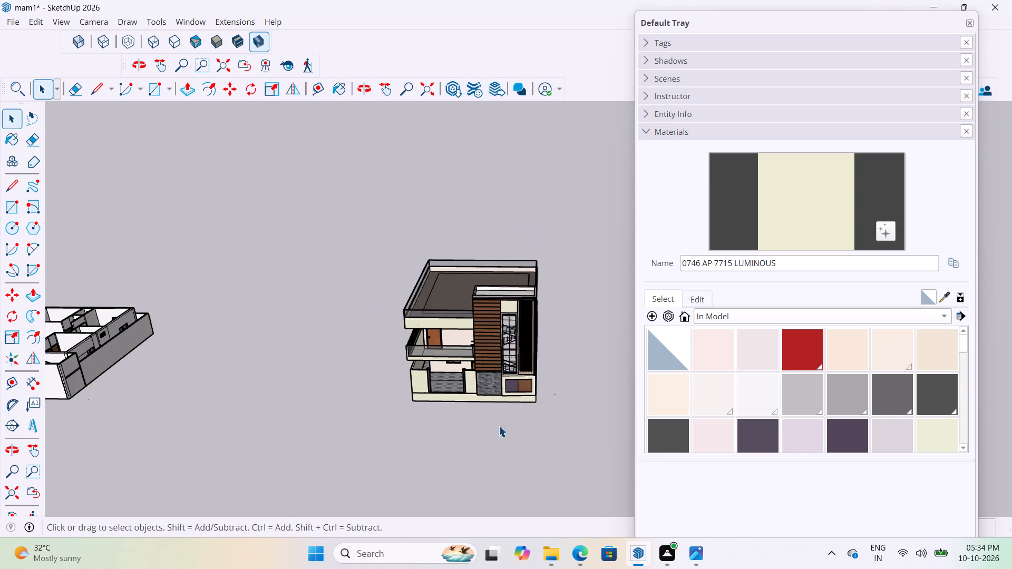
middle_click_drag(502, 367, 417, 236)
scroll(477, 309, "down", 3)
middle_click_drag(459, 318, 522, 399)
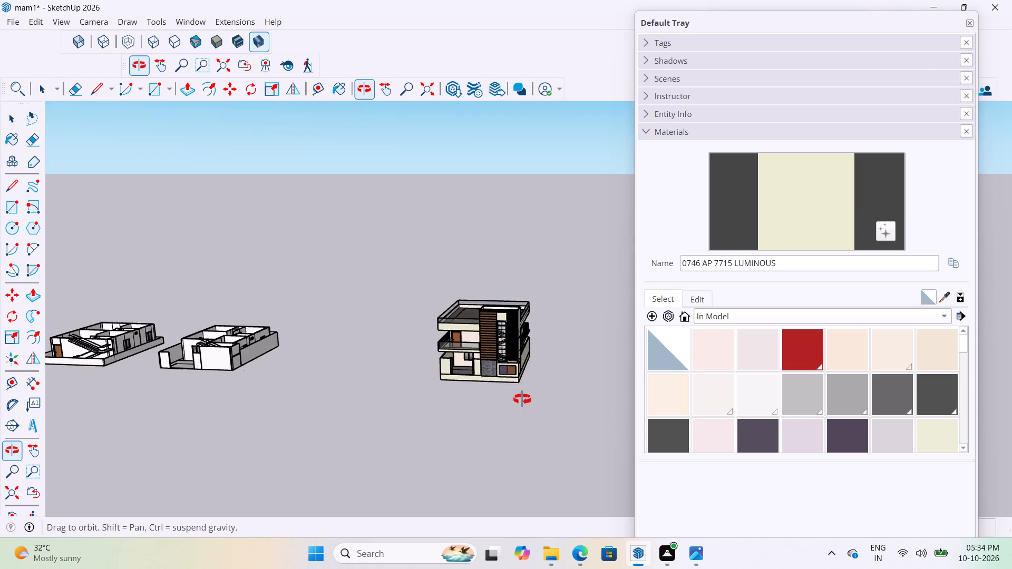
middle_click_drag(522, 399, 542, 423)
scroll(479, 411, "down", 7)
scroll(364, 421, "up", 1)
middle_click_drag(361, 409, 390, 385)
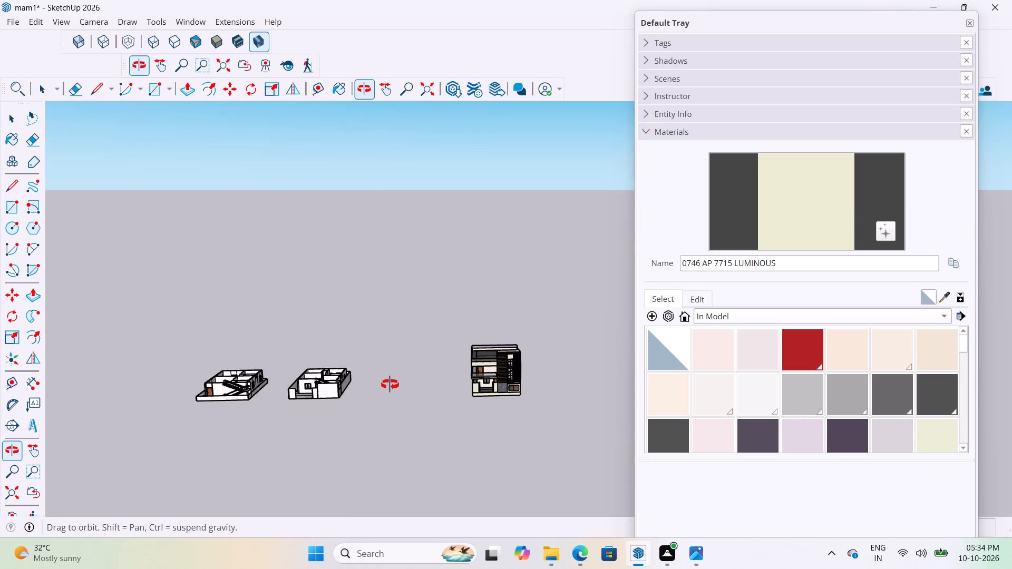
middle_click_drag(390, 385, 394, 391)
scroll(352, 404, "down", 16)
scroll(373, 403, "up", 11)
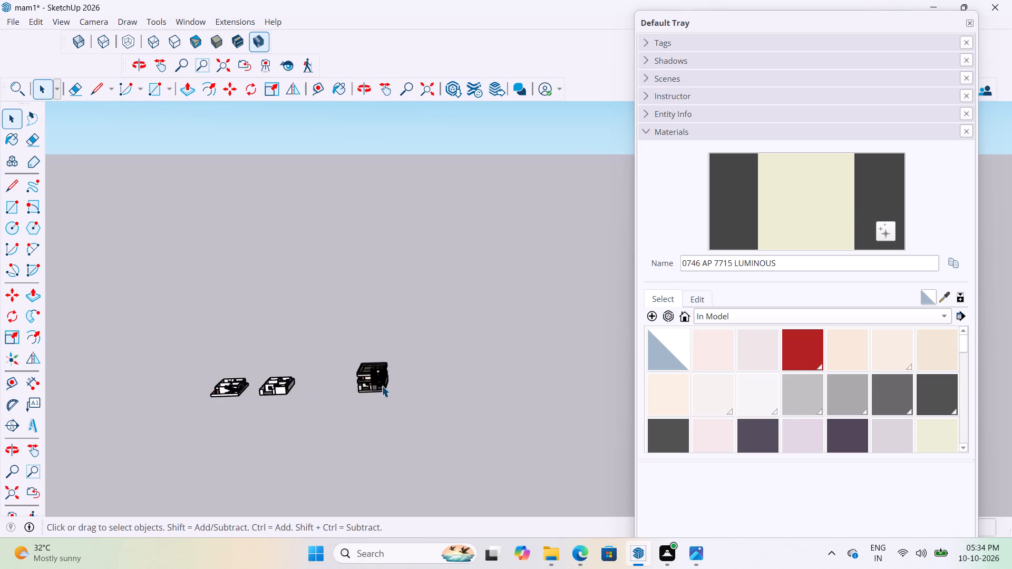
scroll(382, 386, "up", 20)
scroll(382, 386, "up", 3)
scroll(396, 309, "down", 5)
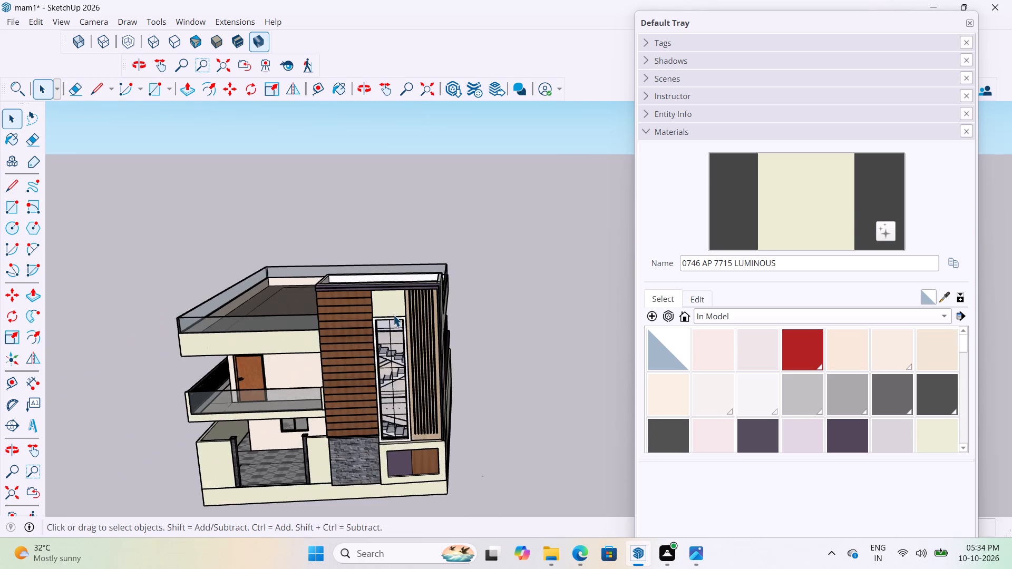
middle_click_drag(395, 320, 410, 342)
scroll(410, 342, "down", 1)
scroll(431, 278, "down", 3)
scroll(392, 363, "up", 13)
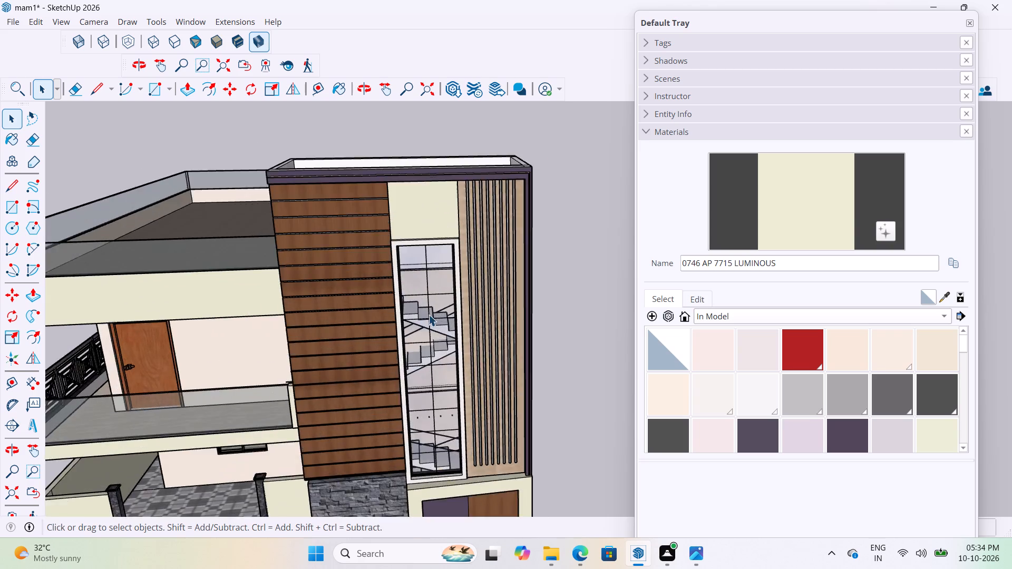
scroll(429, 315, "up", 7)
scroll(427, 262, "down", 16)
scroll(349, 445, "up", 2)
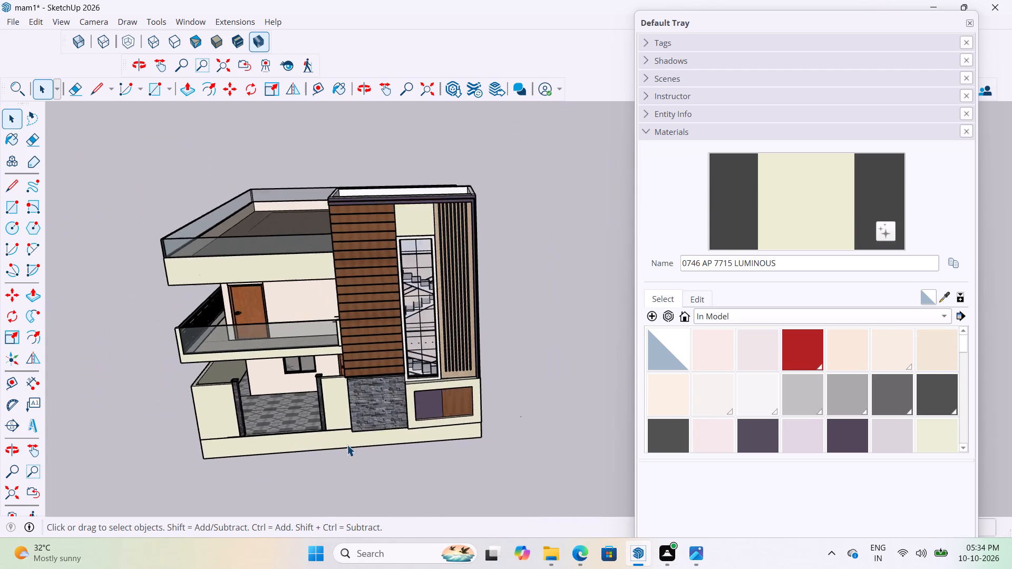
scroll(347, 445, "up", 6)
scroll(443, 327, "down", 9)
scroll(408, 309, "up", 3)
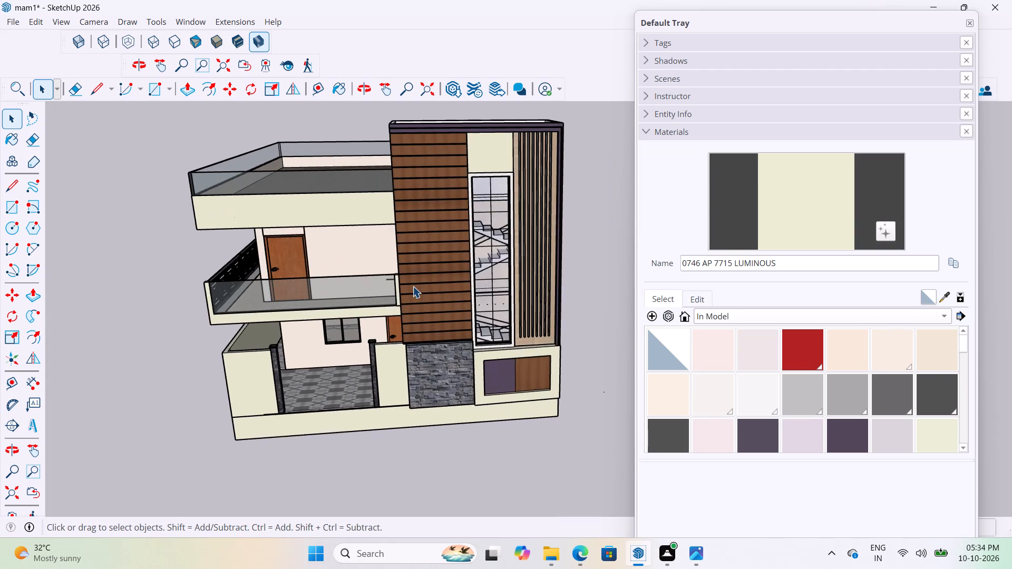
middle_click_drag(424, 286, 353, 318)
Close the Default Tray to clear the modelling area.
left_click(971, 20)
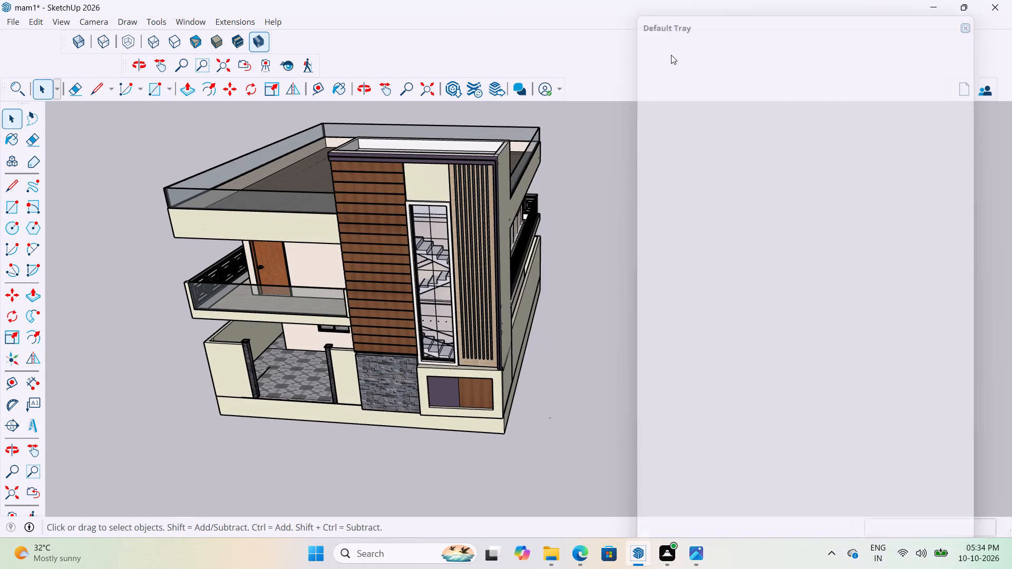
Enable the V-Ray for SketchUp toolbar in the workspace's toolbar settings.
left_click(59, 27)
left_click(75, 40)
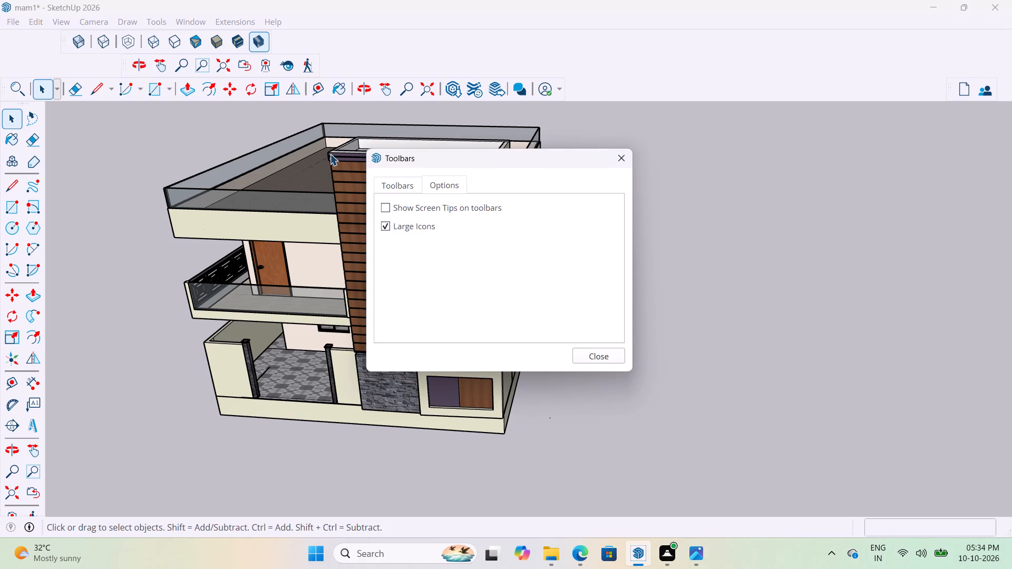
left_click(403, 182)
scroll(420, 260, "down", 4)
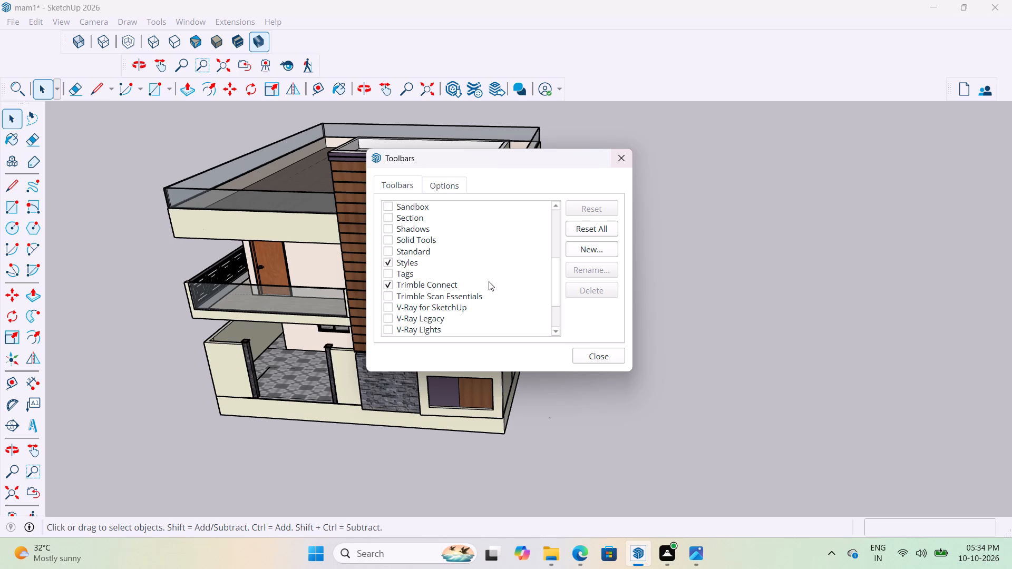
left_click(387, 308)
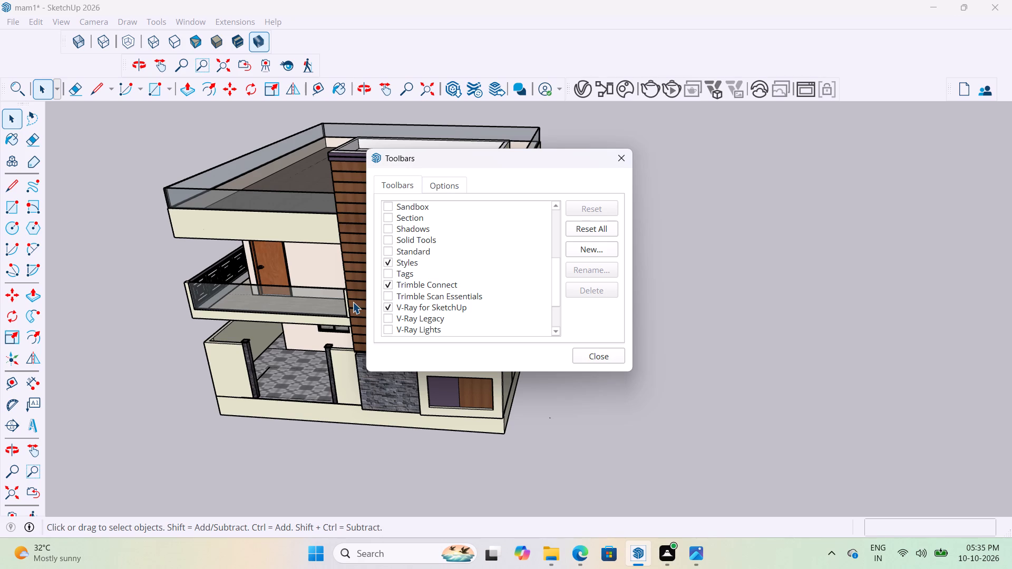
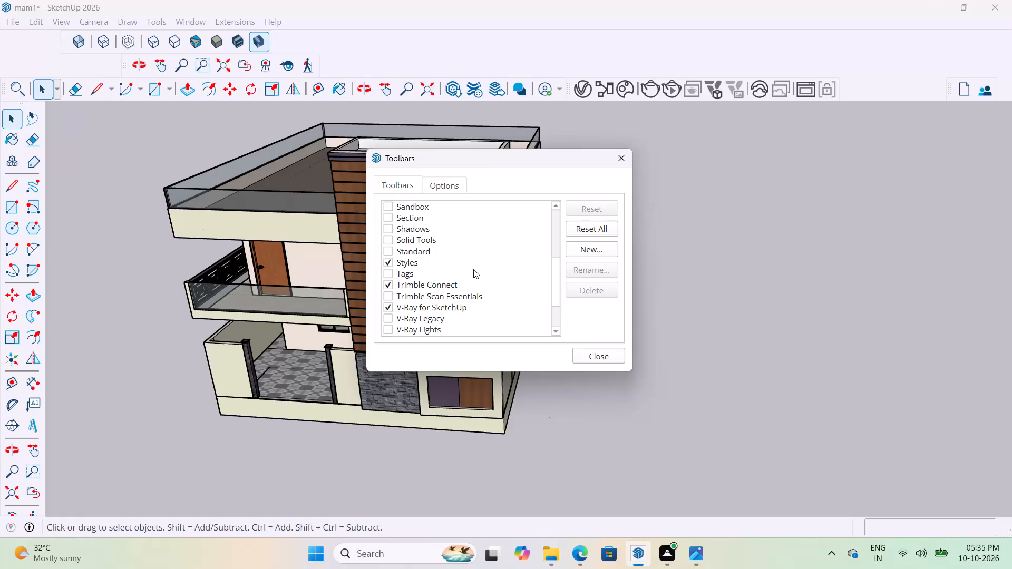
Close the toolbar settings with V-Ray for SketchUp left enabled.
scroll(444, 331, "down", 2)
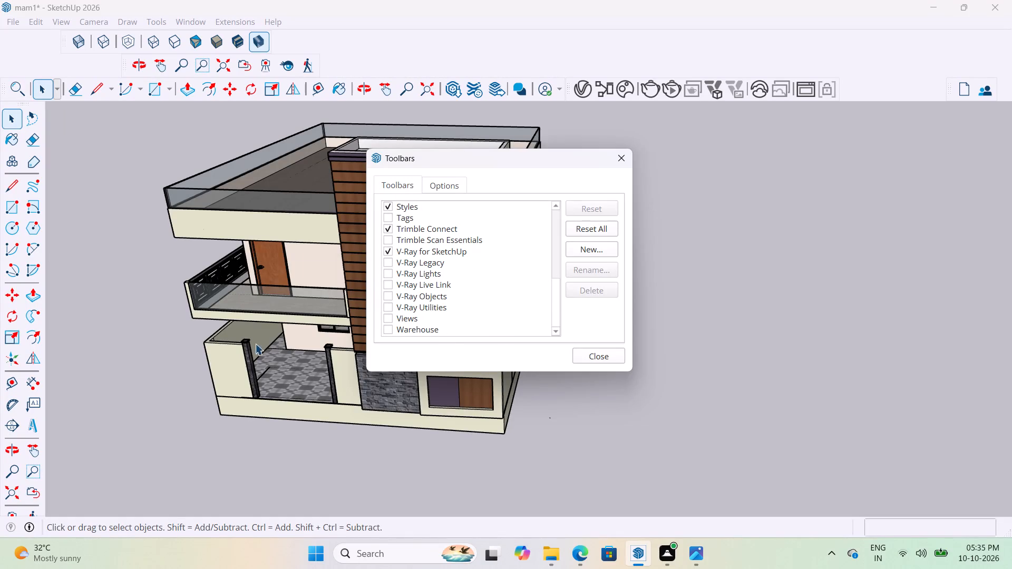
middle_click_drag(297, 311, 502, 295)
scroll(381, 316, "down", 4)
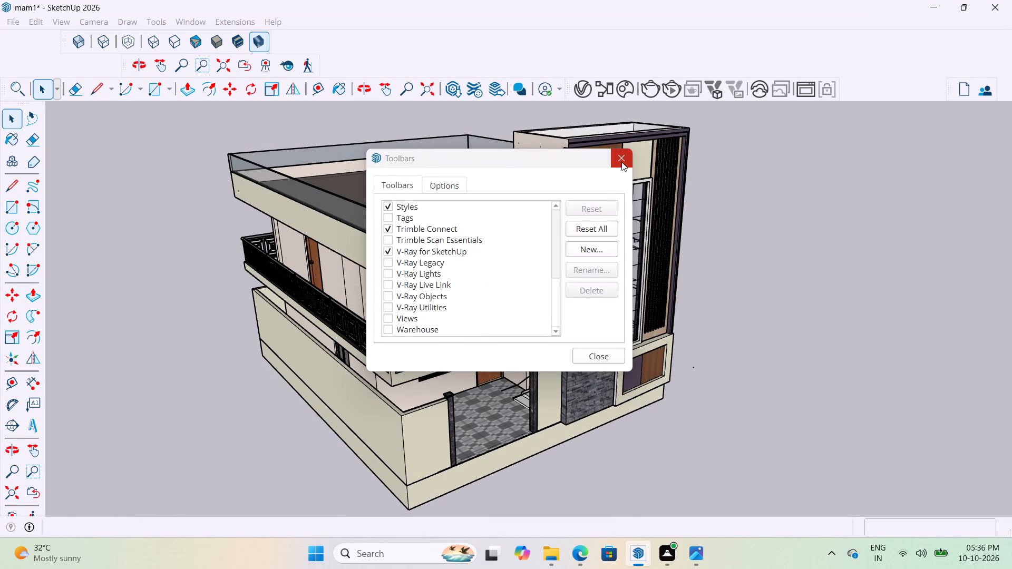
left_click_drag(621, 162, 626, 164)
Open the first-floor walls behind the glass balcony for editing and select the wall face between the door and the stairs.
scroll(405, 369, "up", 7)
middle_click_drag(445, 352, 429, 325)
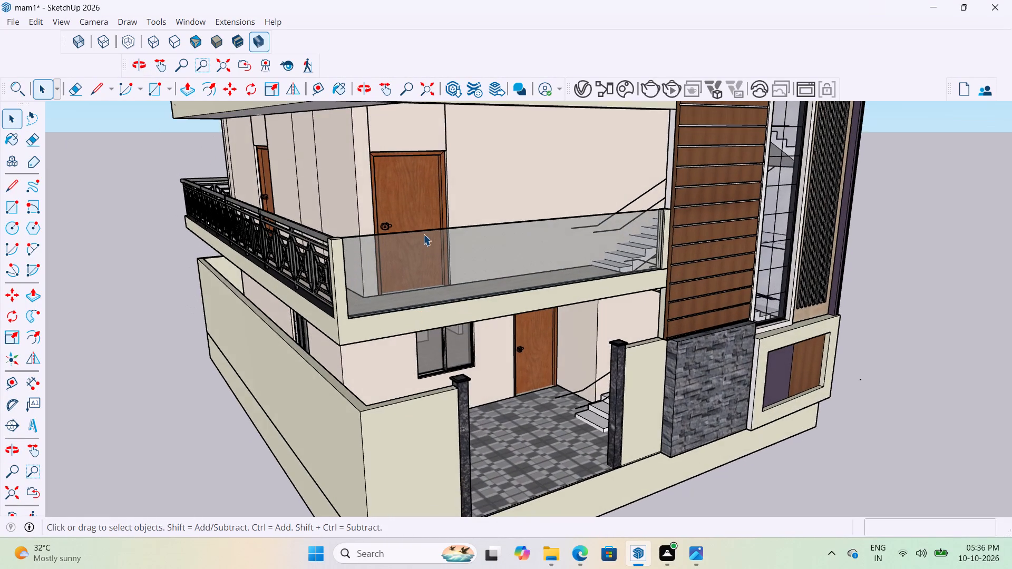
scroll(426, 224, "up", 2)
scroll(431, 253, "down", 5)
scroll(425, 304, "down", 2)
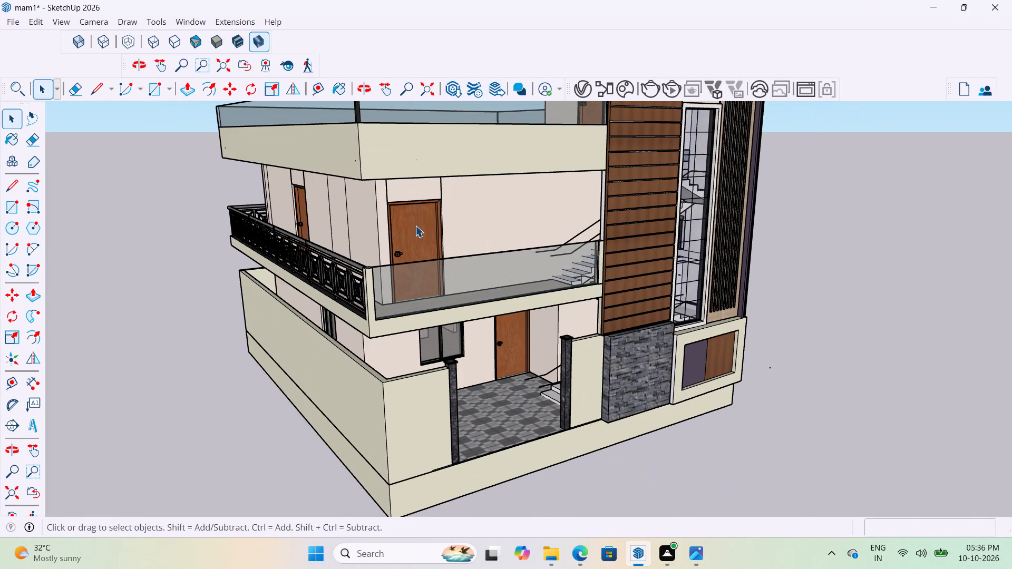
middle_click_drag(423, 221, 374, 291)
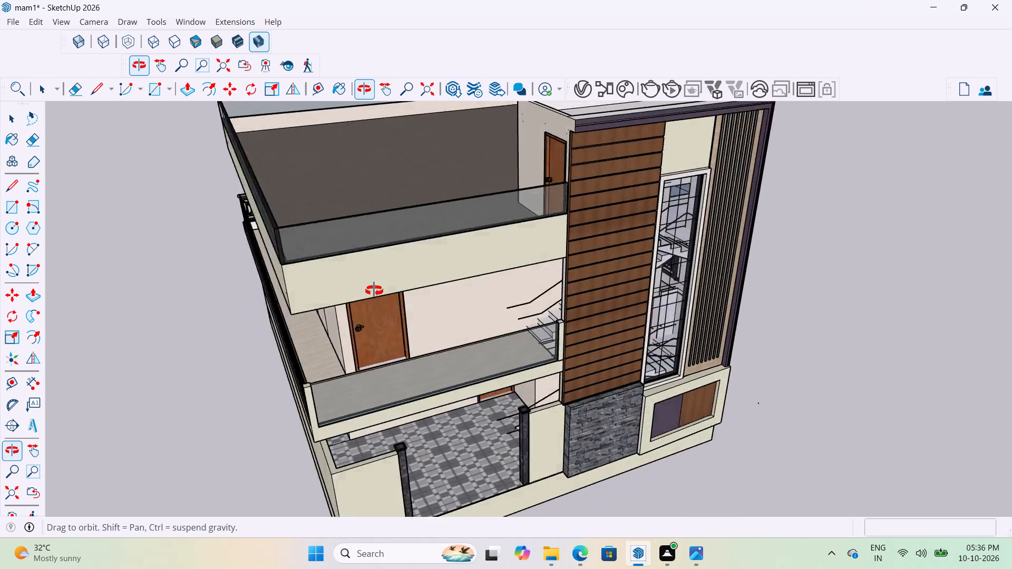
middle_click_drag(374, 291, 339, 282)
scroll(394, 309, "up", 9)
middle_click_drag(484, 421, 468, 460)
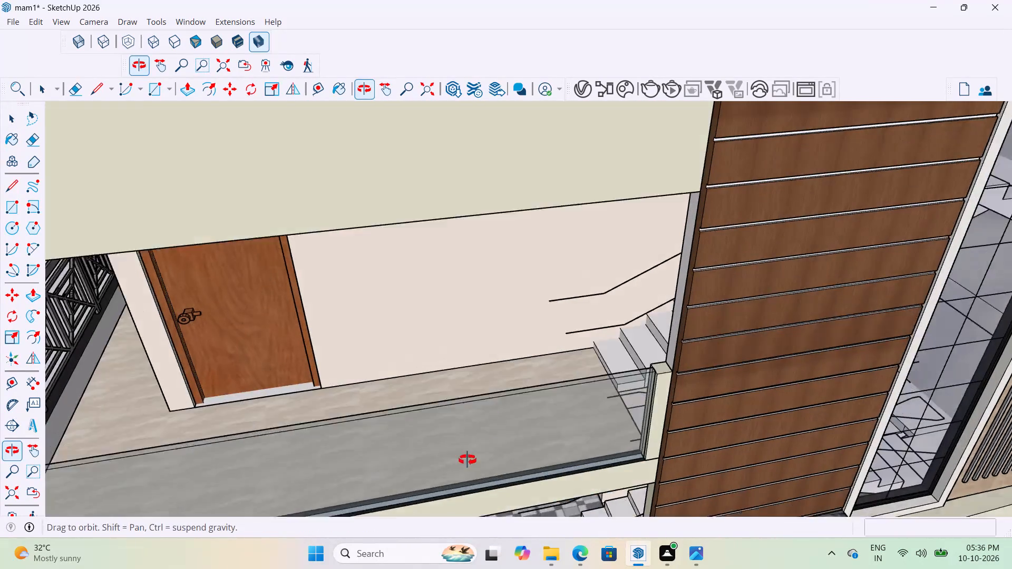
middle_click_drag(468, 460, 458, 472)
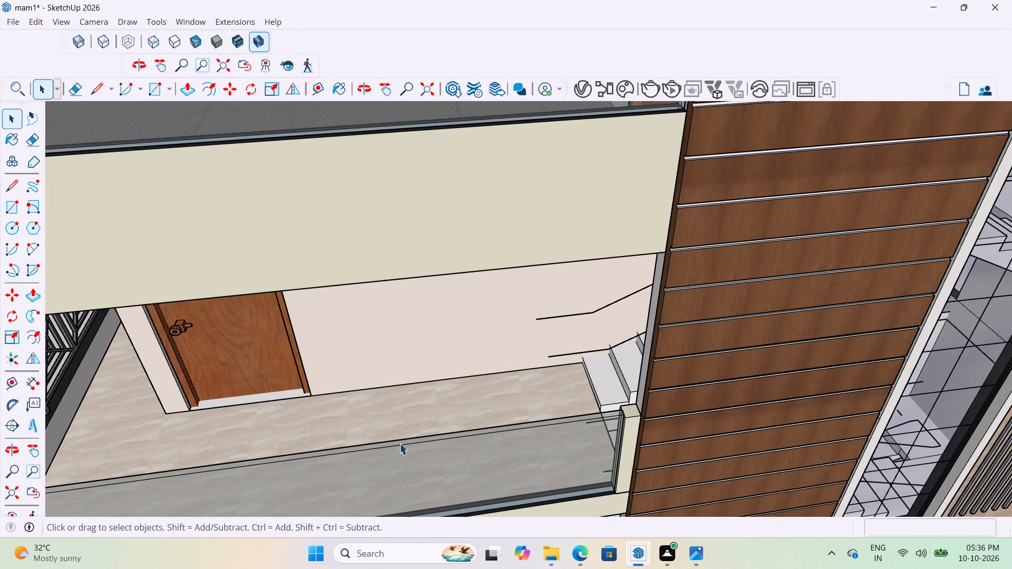
scroll(376, 370, "up", 4)
middle_click_drag(407, 324, 408, 299)
double_click(387, 289)
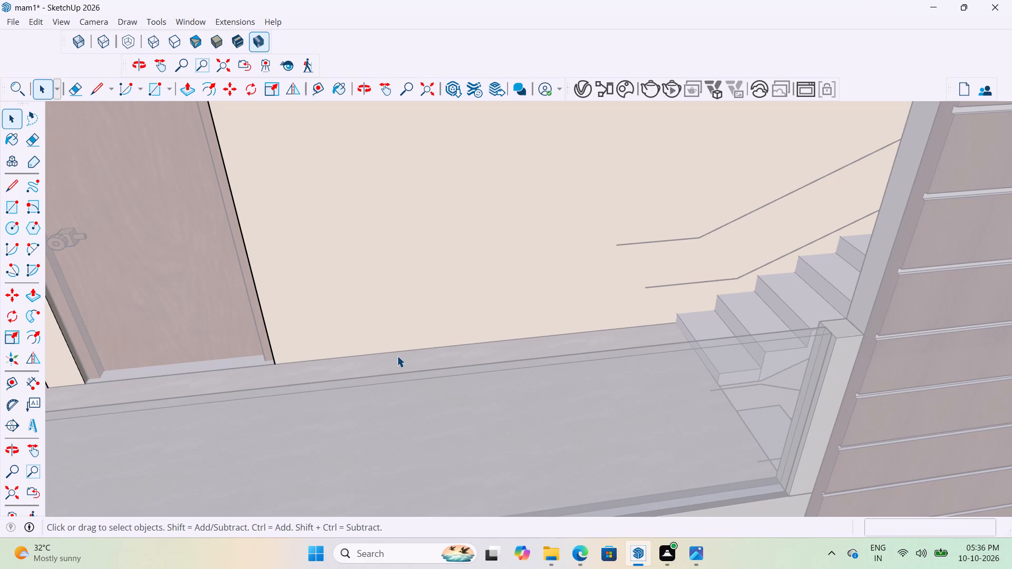
scroll(321, 295, "down", 10)
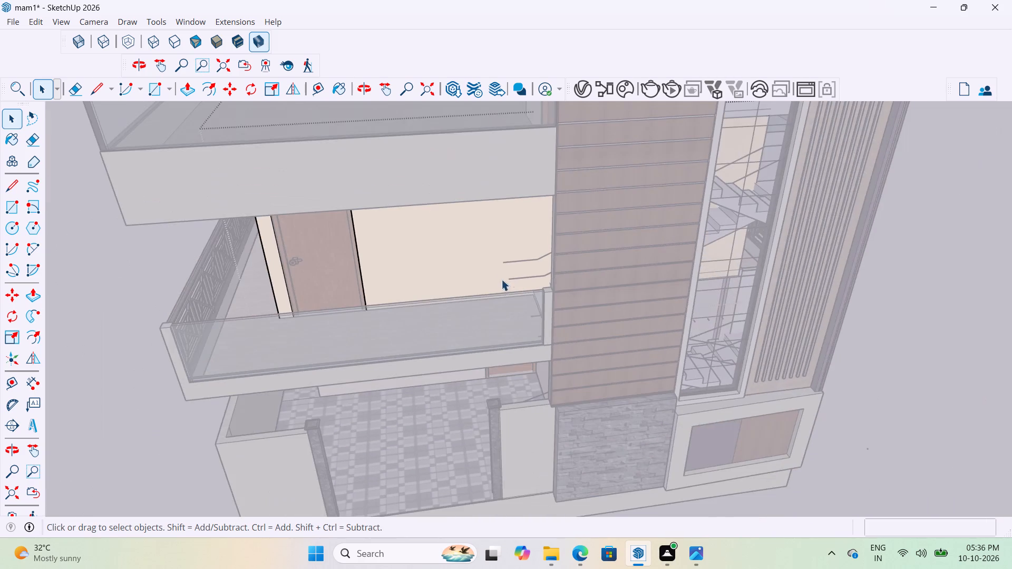
scroll(436, 271, "up", 5)
middle_click_drag(455, 256, 501, 275)
scroll(468, 354, "up", 7)
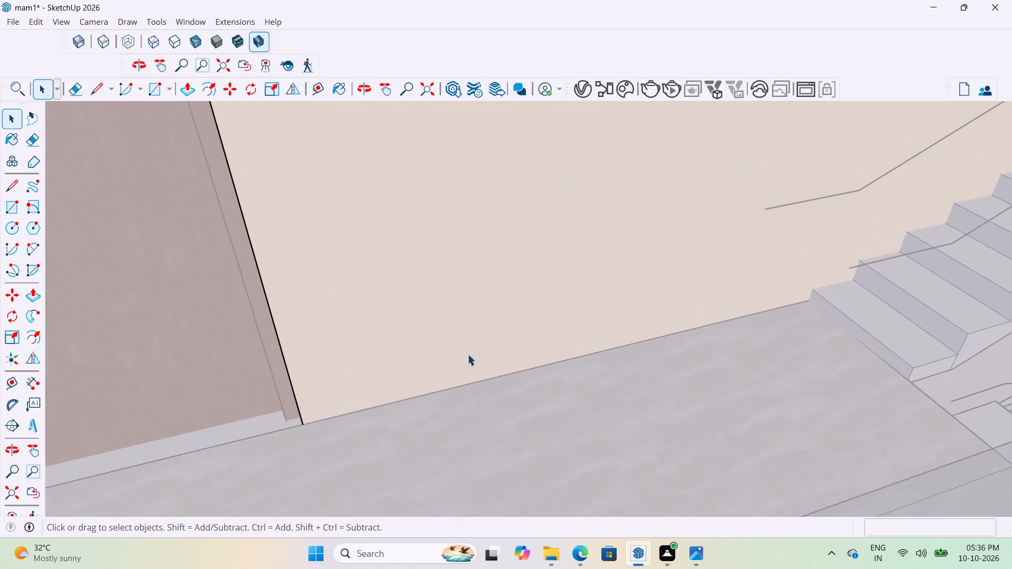
left_click(468, 354)
scroll(468, 354, "down", 4)
scroll(481, 379, "up", 3)
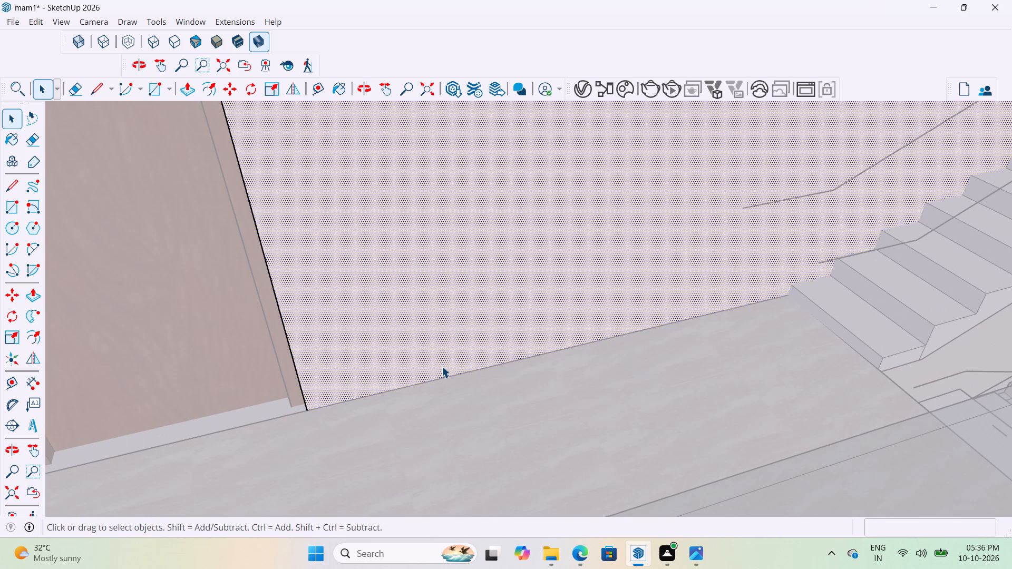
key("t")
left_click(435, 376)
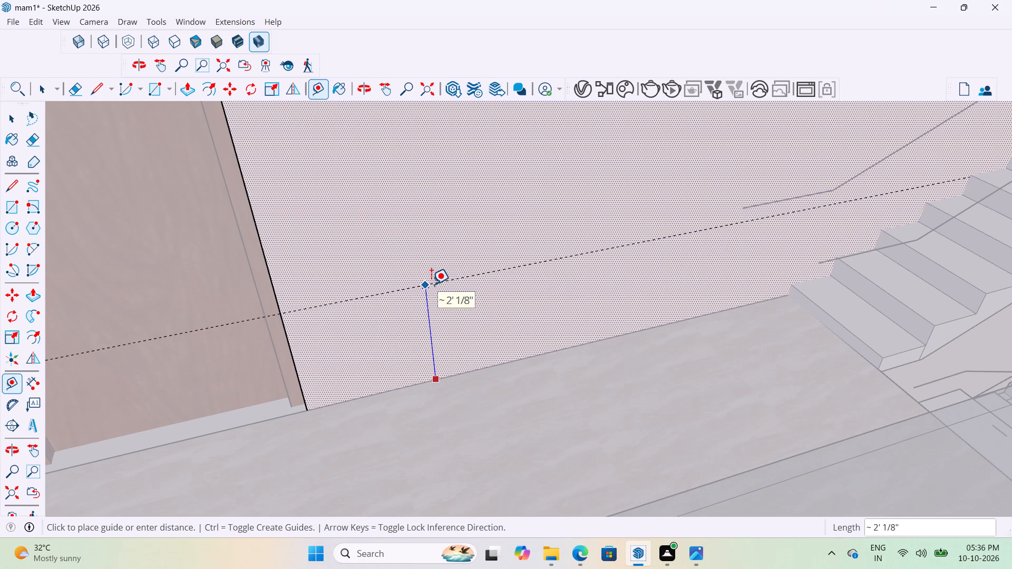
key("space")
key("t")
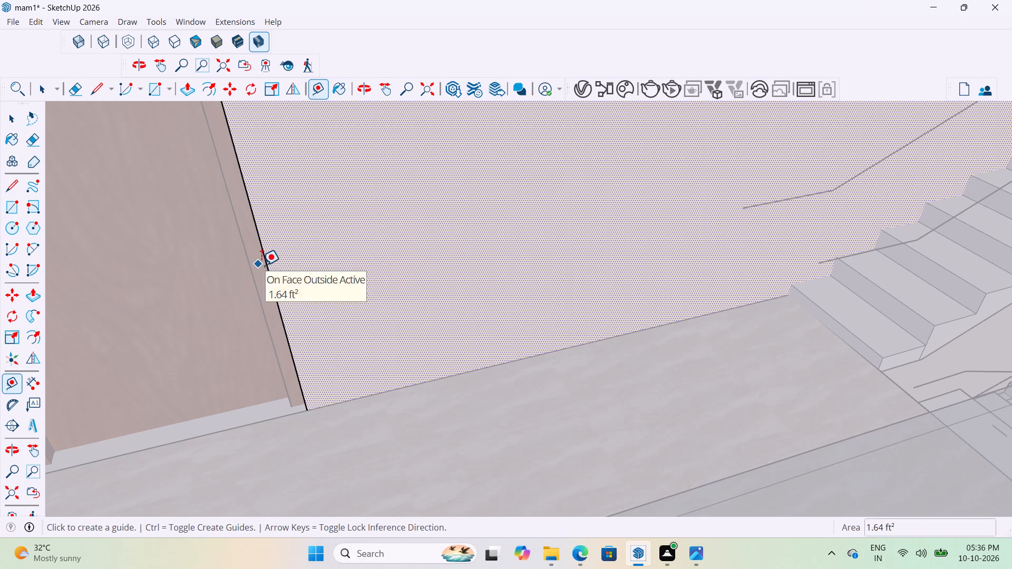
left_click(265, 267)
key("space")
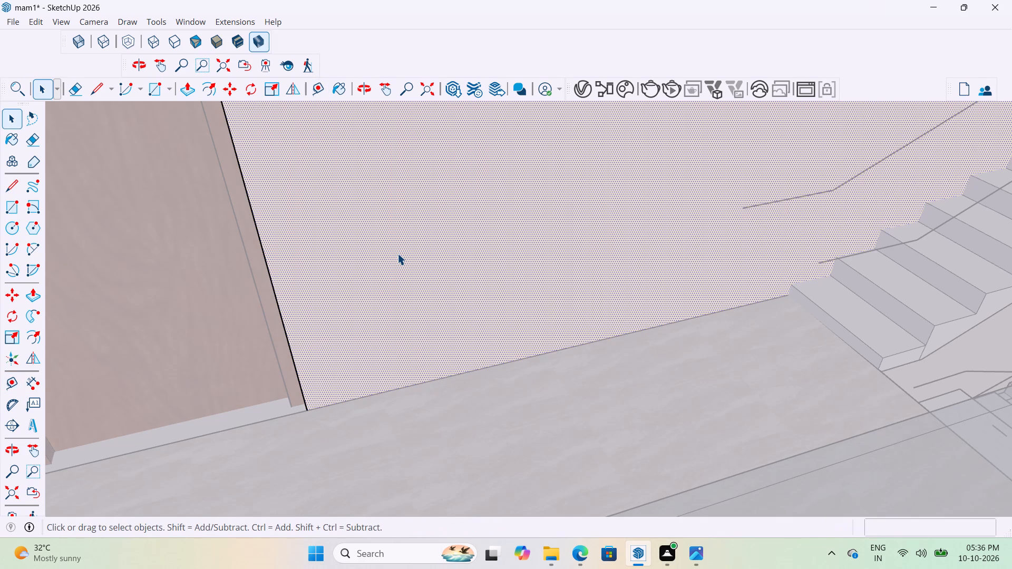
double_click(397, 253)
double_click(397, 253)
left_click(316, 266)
Place a vertical guide on the selected wall, 1' from the door-side edge towards the stairs.
key("t")
left_click(267, 271)
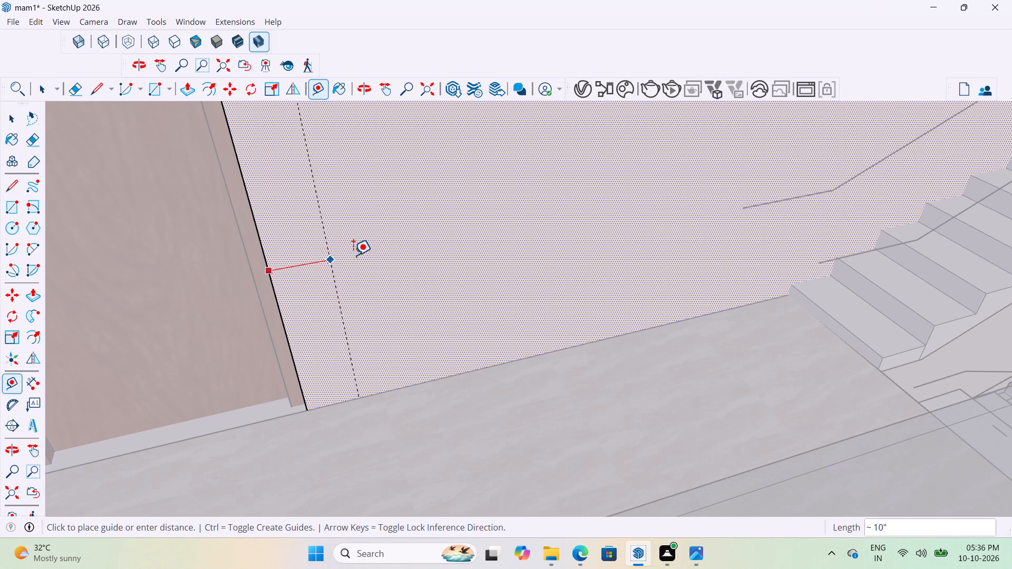
type("3'")
key("BackSpace")
key("BackSpace")
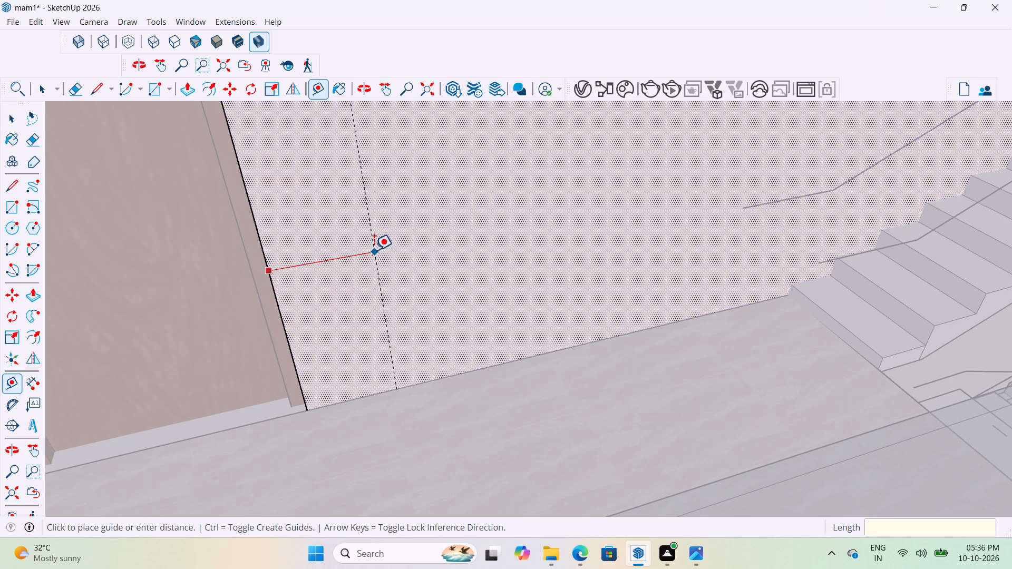
type("1'")
key("Return")
Place a second vertical guide on the balcony wall, 4' from the first guide towards the stairs.
scroll(357, 336, "down", 3)
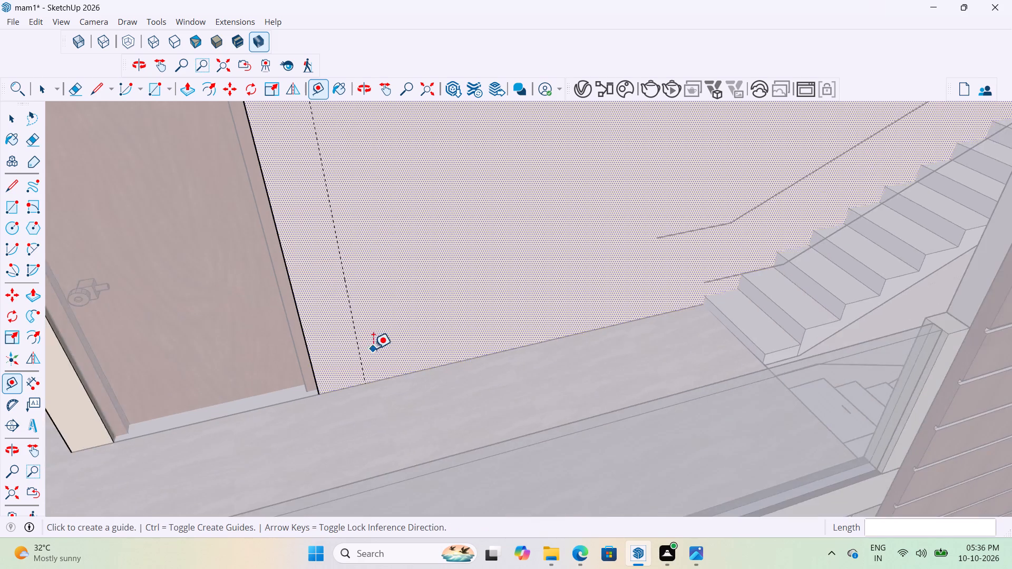
scroll(375, 354, "down", 5)
scroll(415, 394, "down", 4)
middle_click_drag(424, 332, 451, 265)
scroll(407, 159, "up", 5)
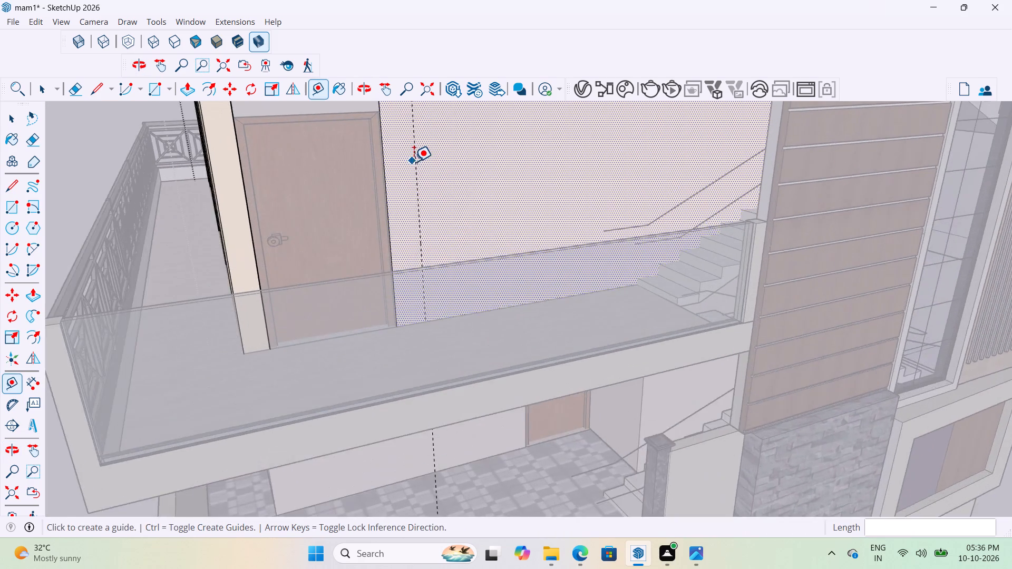
scroll(414, 162, "up", 1)
left_click(416, 164)
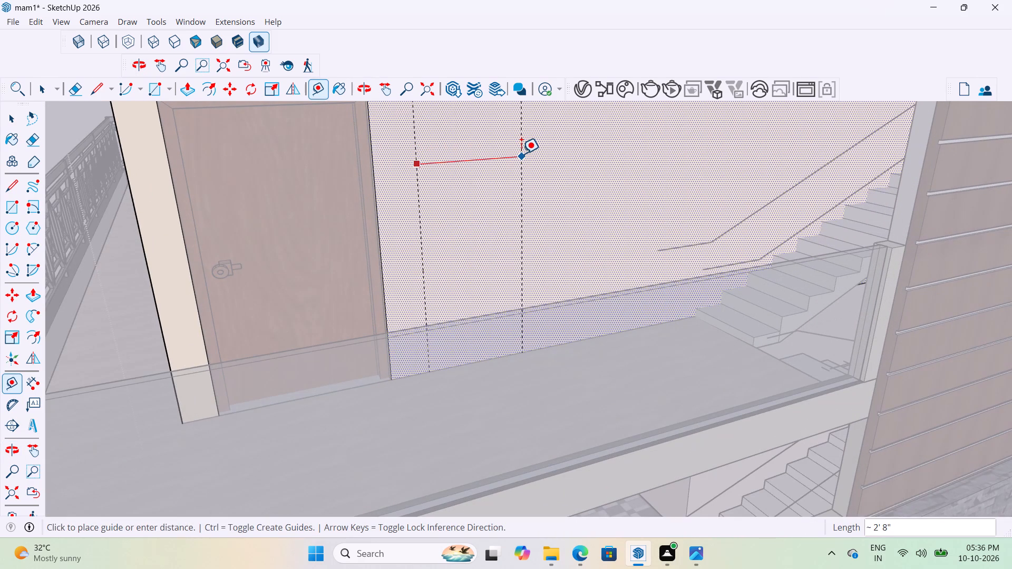
type("4'")
key("Return")
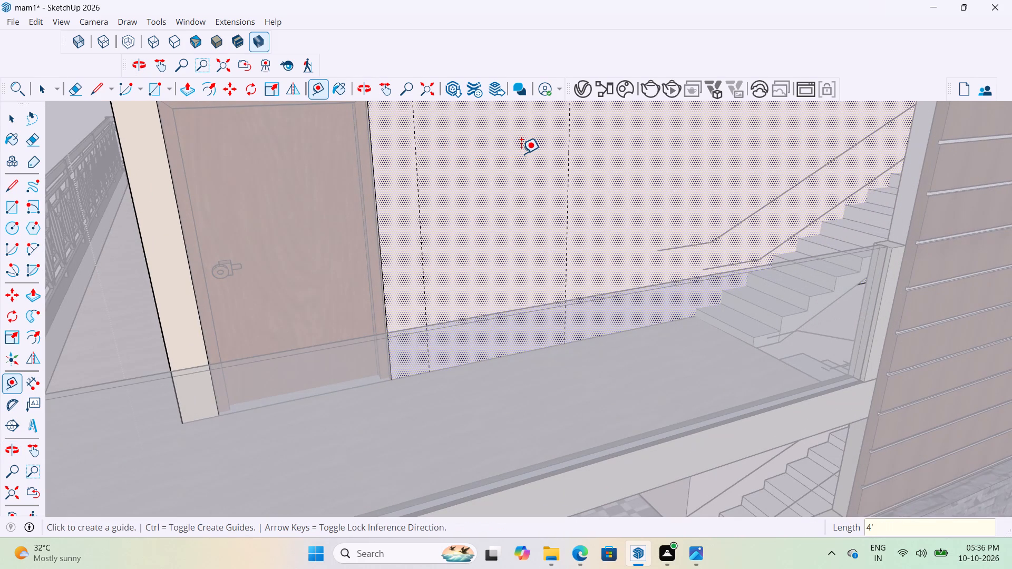
Place a horizontal guide on the balcony wall, 3' above its bottom edge at the floor.
scroll(481, 198, "down", 3)
middle_click_drag(523, 269, 509, 341)
scroll(494, 448, "up", 2)
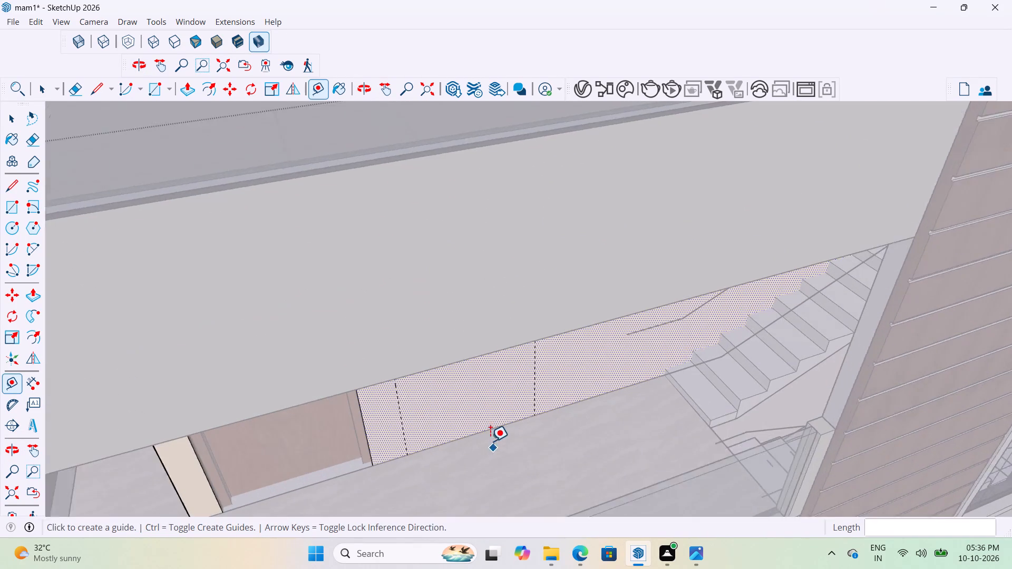
scroll(490, 442, "up", 1)
middle_click_drag(492, 409, 495, 393)
left_click(476, 403)
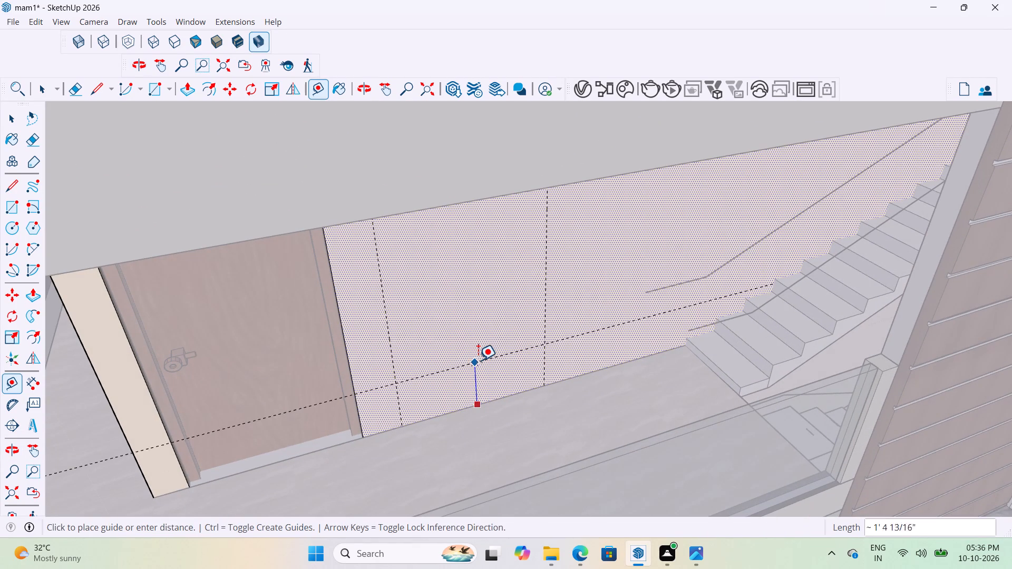
type("3'")
key("Return")
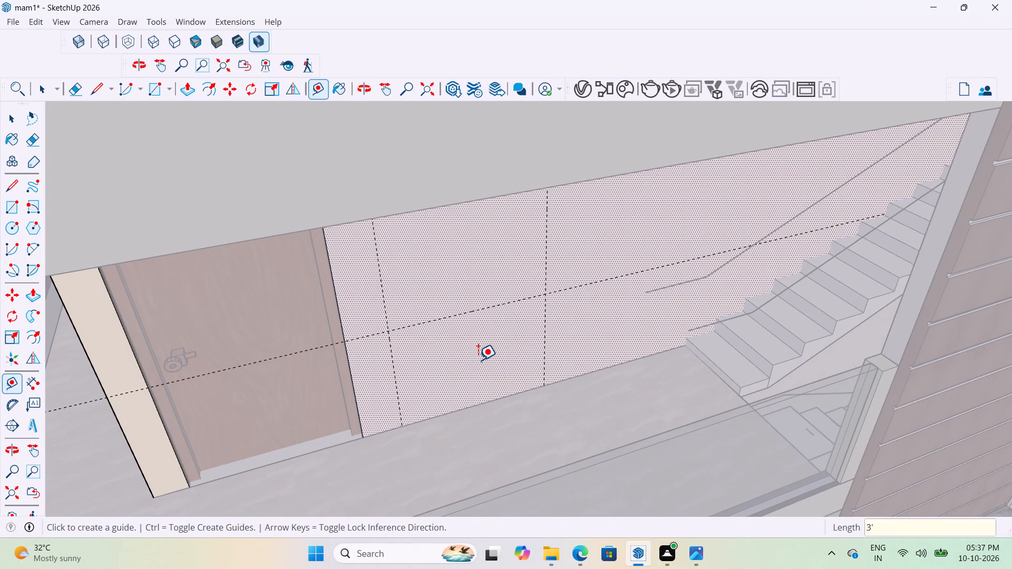
Place a second horizontal guide on the balcony wall, 4' above the lower horizontal guide.
scroll(504, 399, "down", 3)
scroll(504, 443, "down", 3)
middle_click_drag(491, 371, 480, 324)
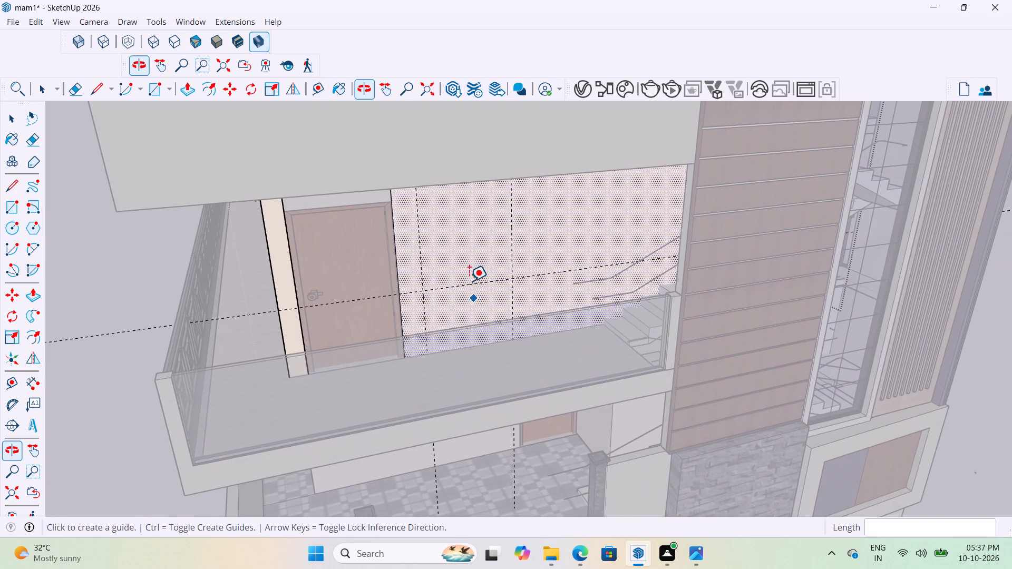
scroll(467, 268, "up", 5)
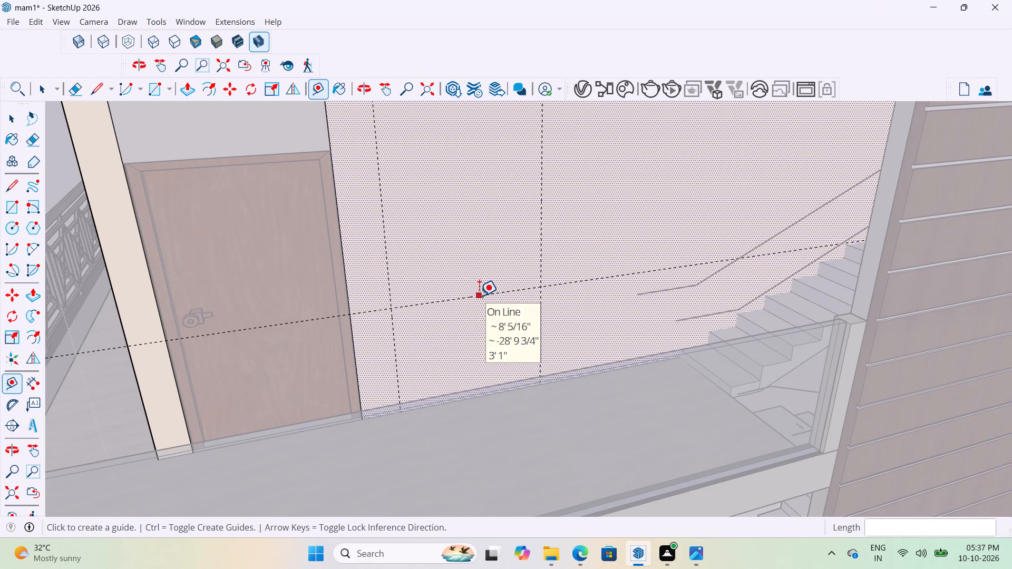
left_click(479, 296)
type("4'")
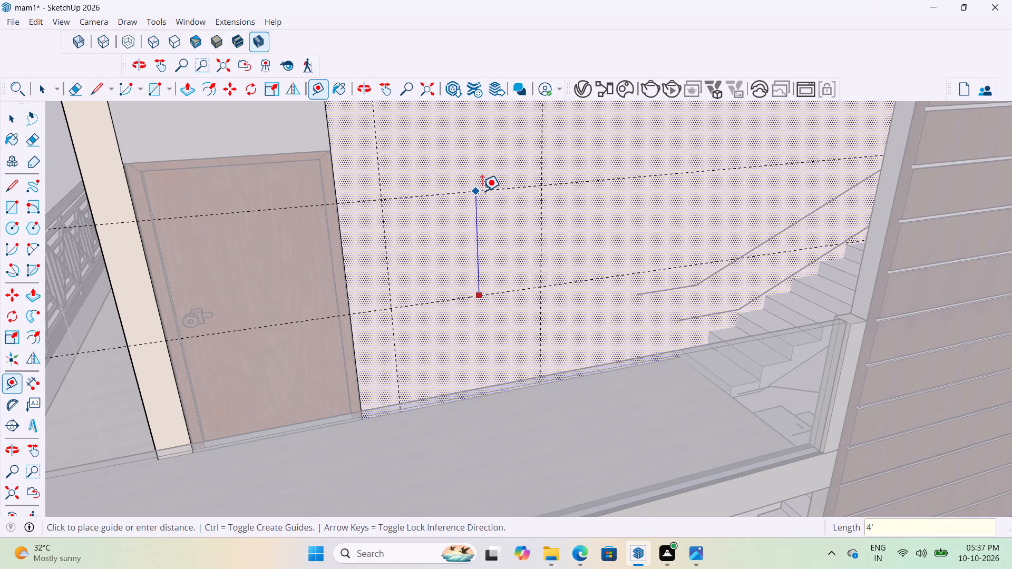
key("Return")
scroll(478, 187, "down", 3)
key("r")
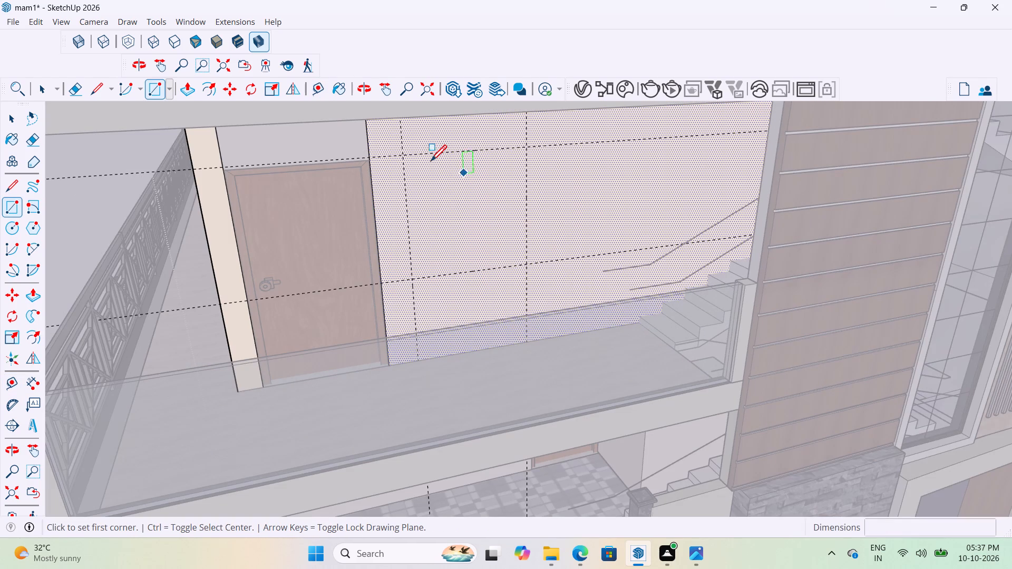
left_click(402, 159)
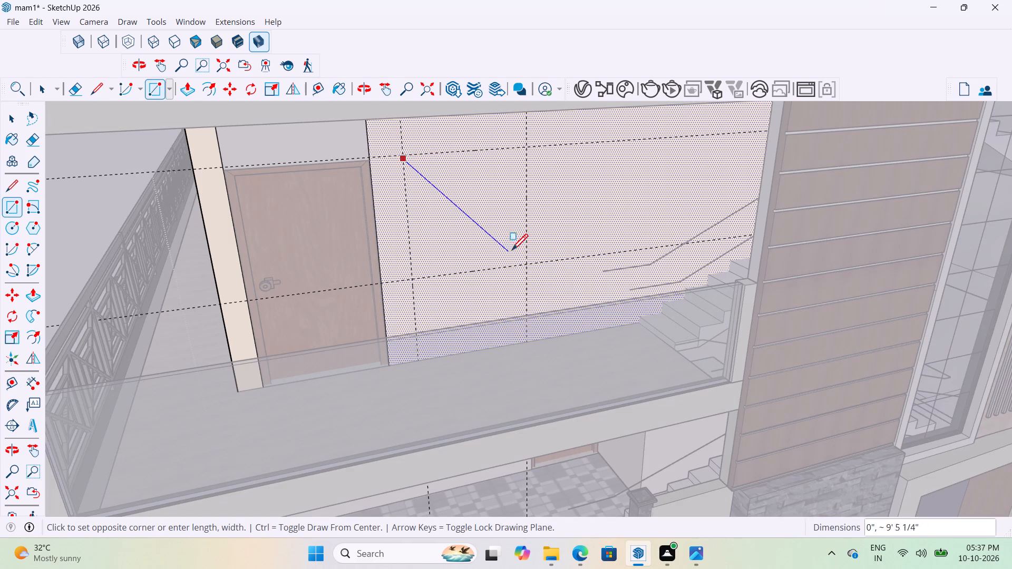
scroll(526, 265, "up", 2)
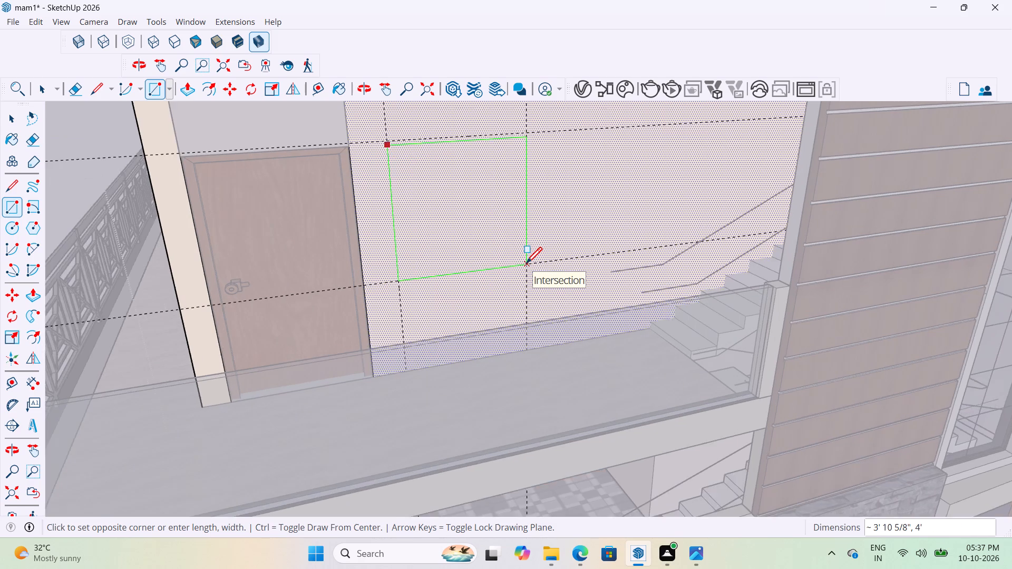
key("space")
Draw a 4' by 4' rectangle on the balcony wall between the opposite intersections of the four guides.
middle_click_drag(498, 212, 545, 229)
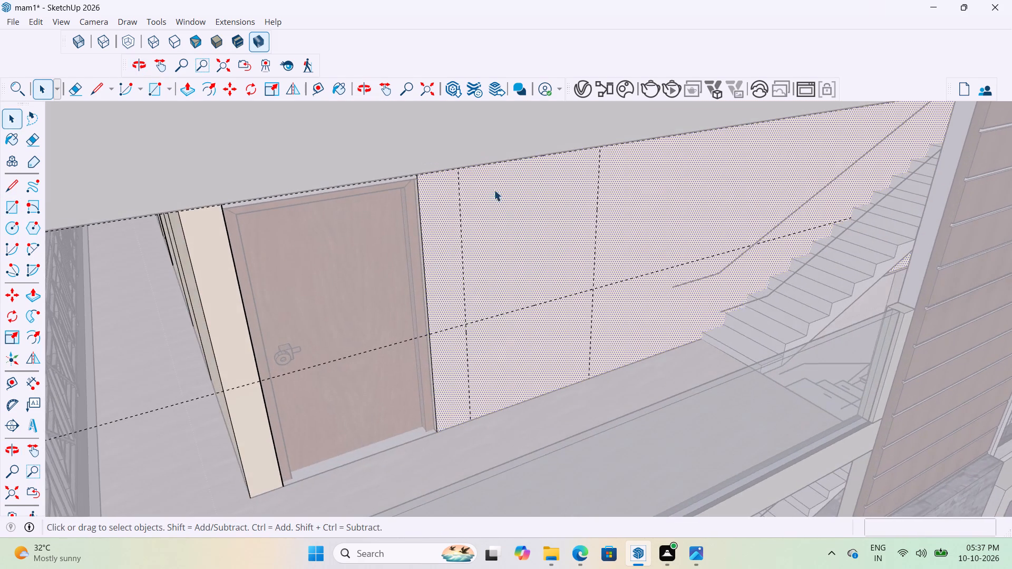
scroll(493, 184, "up", 5)
key("r")
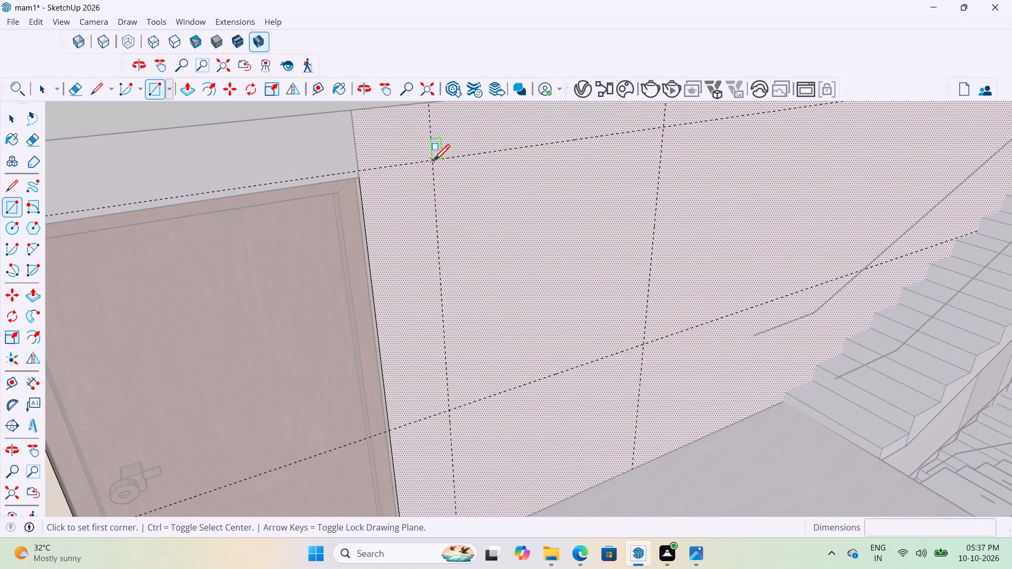
left_click(434, 165)
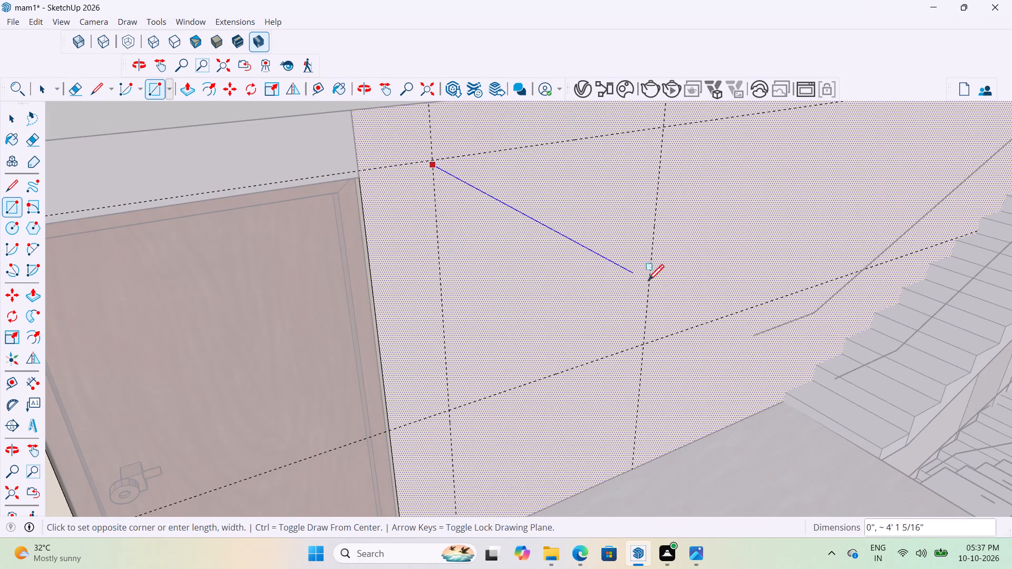
left_click(644, 348)
key("space")
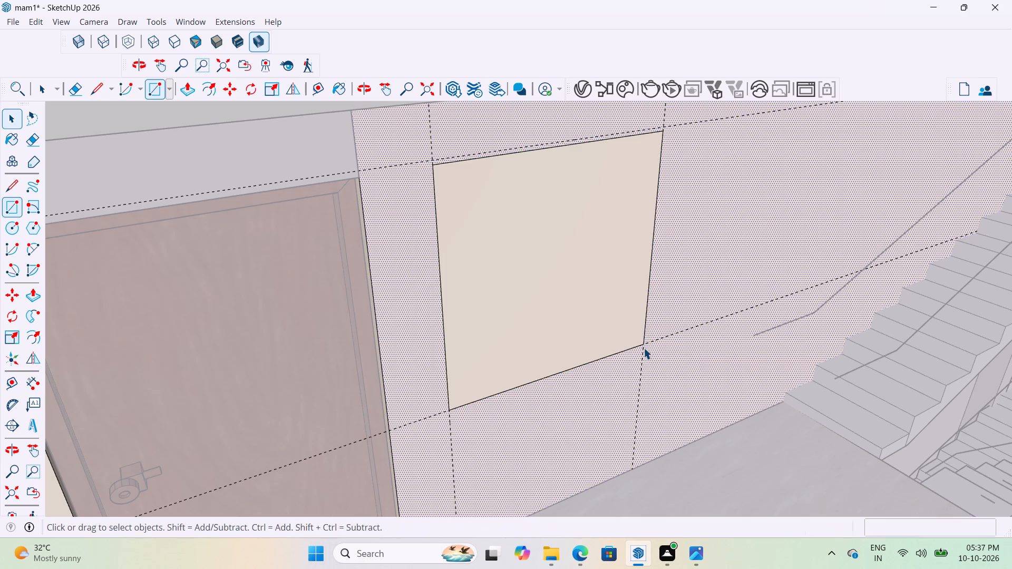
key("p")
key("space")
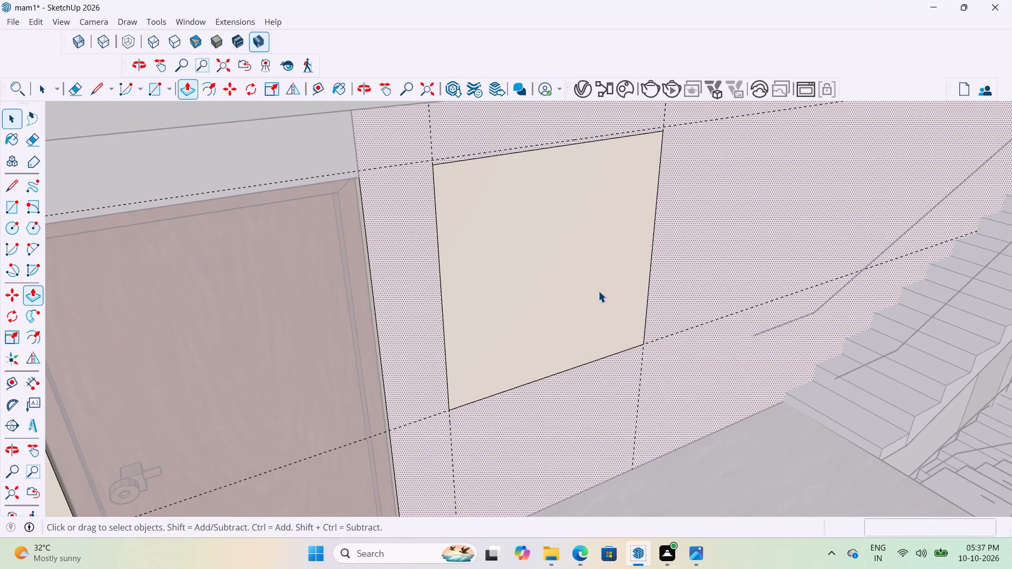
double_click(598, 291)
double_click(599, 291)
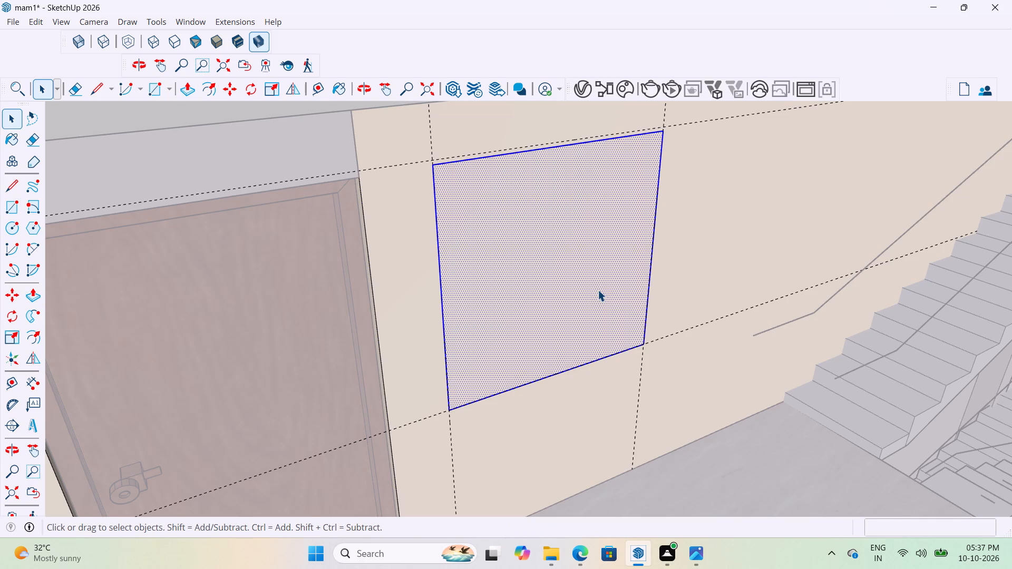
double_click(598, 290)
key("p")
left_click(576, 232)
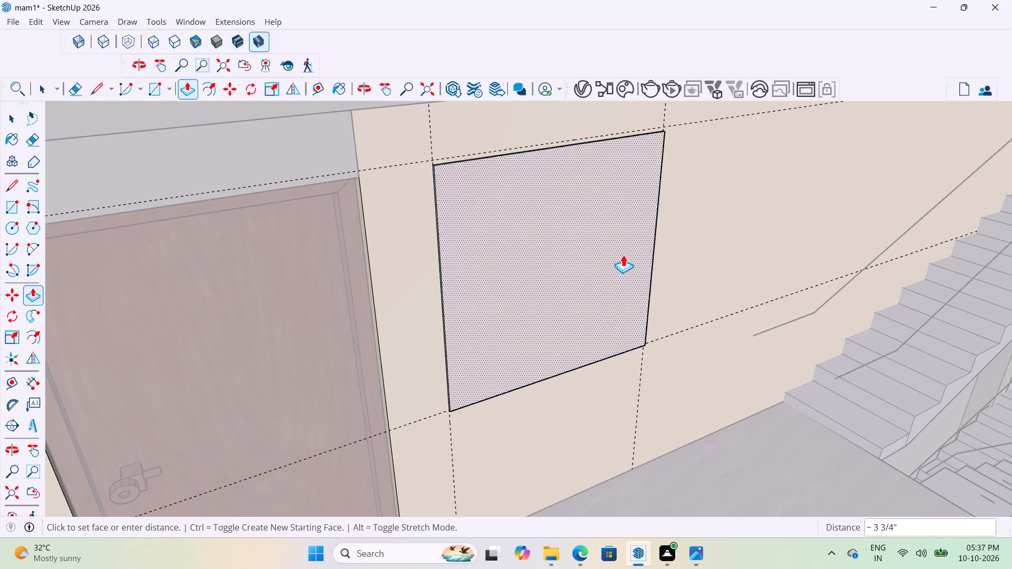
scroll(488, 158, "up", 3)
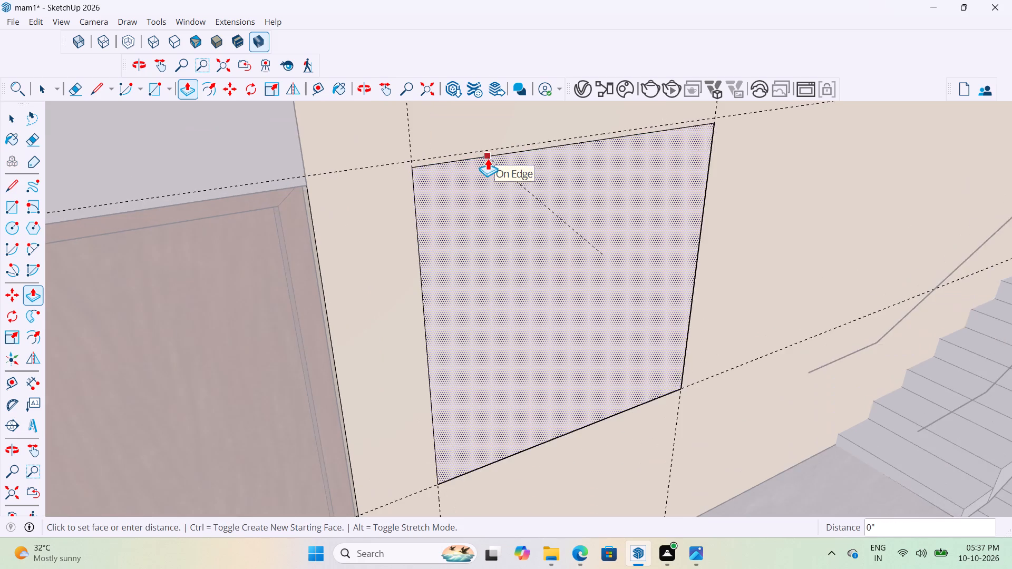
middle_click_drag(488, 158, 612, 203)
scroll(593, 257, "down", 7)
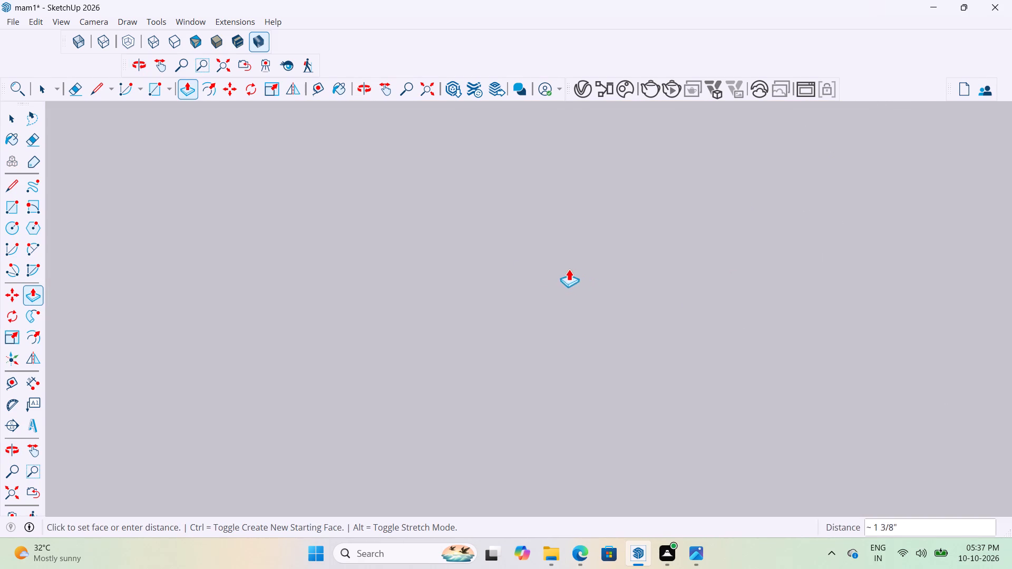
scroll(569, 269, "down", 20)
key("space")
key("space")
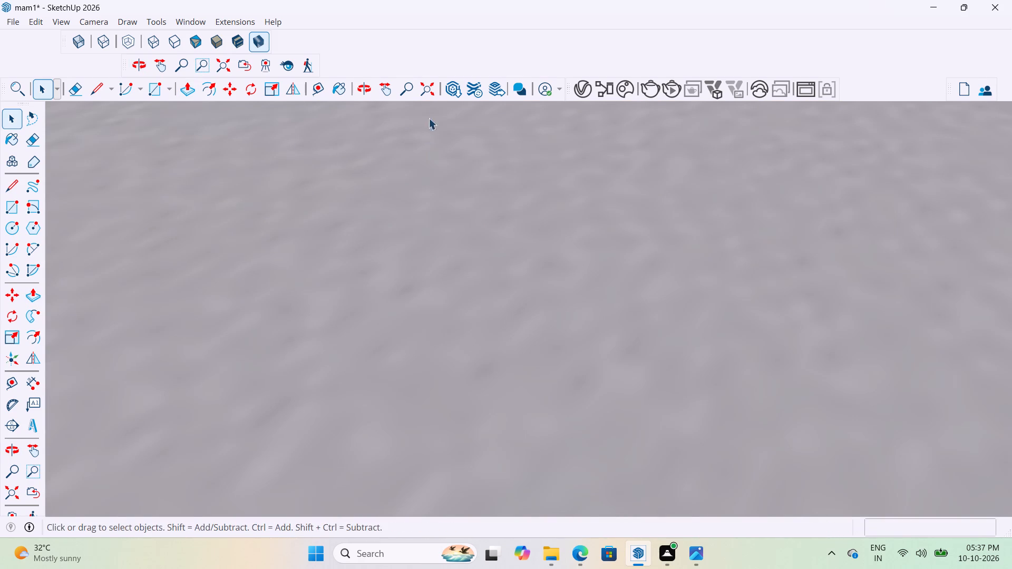
Undo the 4' by 4' window rectangle drawn on the first-floor balcony wall.
left_click(429, 87)
scroll(460, 278, "down", 4)
left_click(655, 449)
scroll(615, 418, "up", 8)
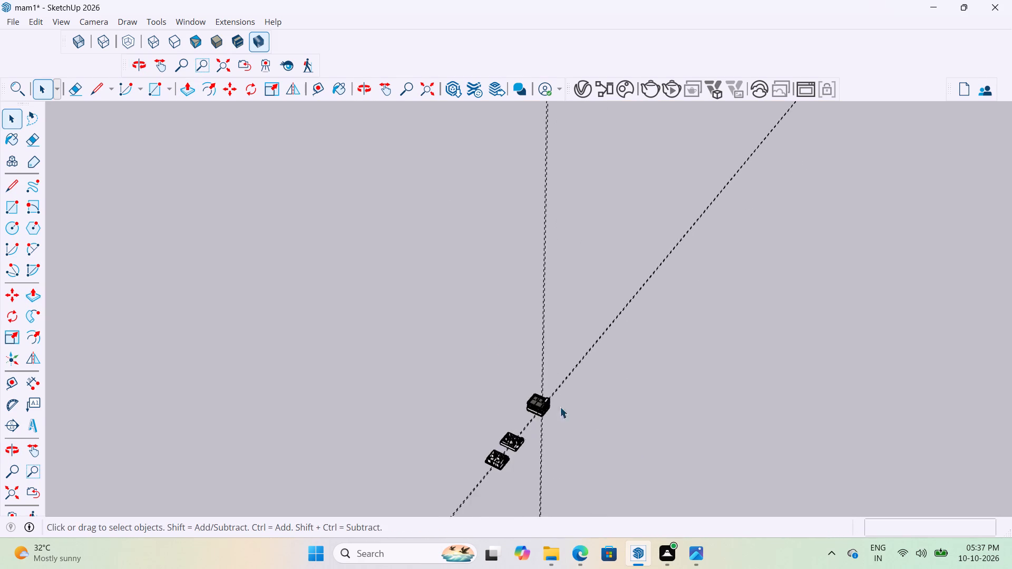
scroll(560, 407, "up", 20)
scroll(560, 407, "up", 5)
middle_click_drag(648, 406, 597, 349)
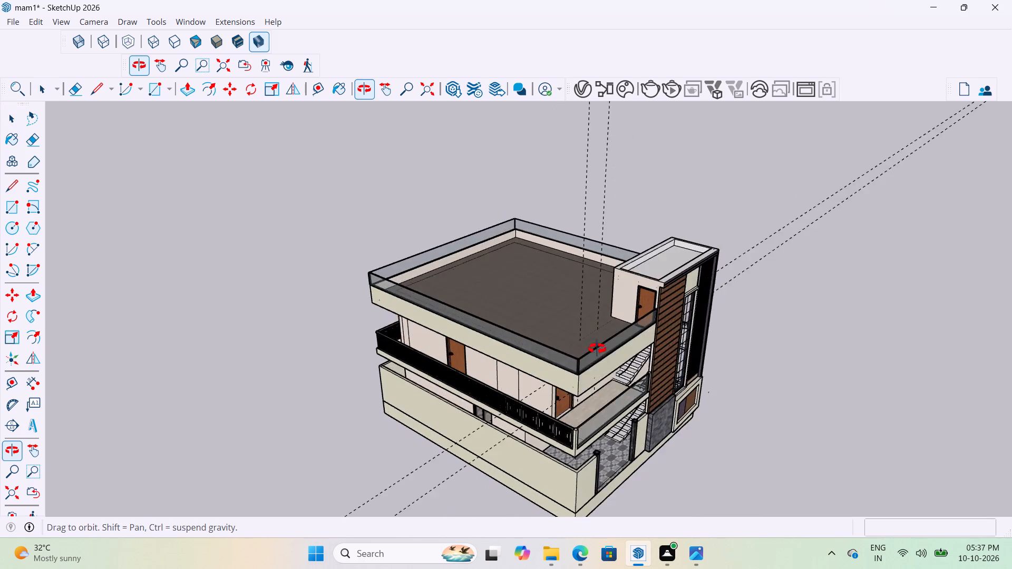
middle_click_drag(597, 349, 561, 323)
scroll(561, 323, "up", 1)
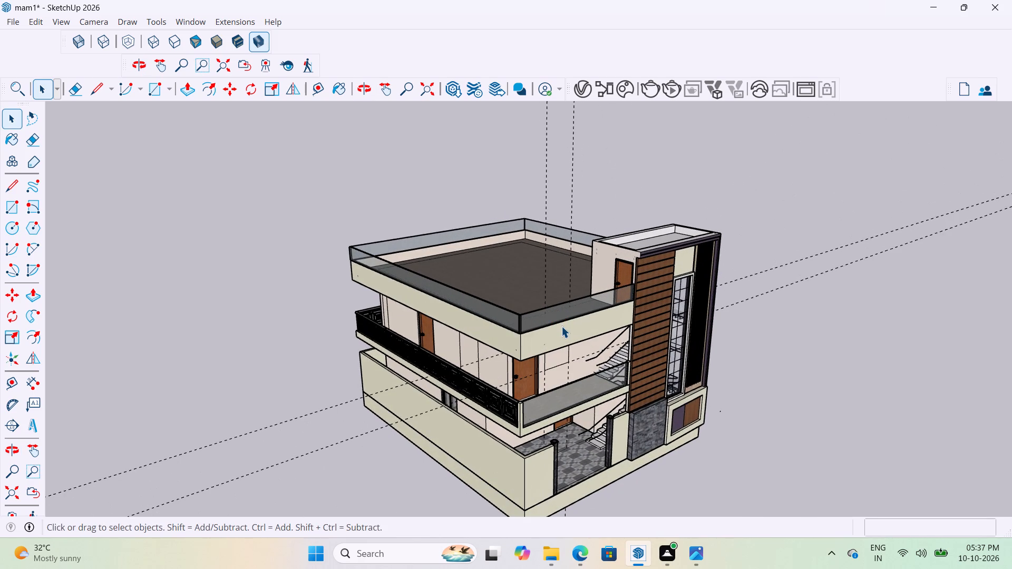
scroll(568, 389, "up", 4)
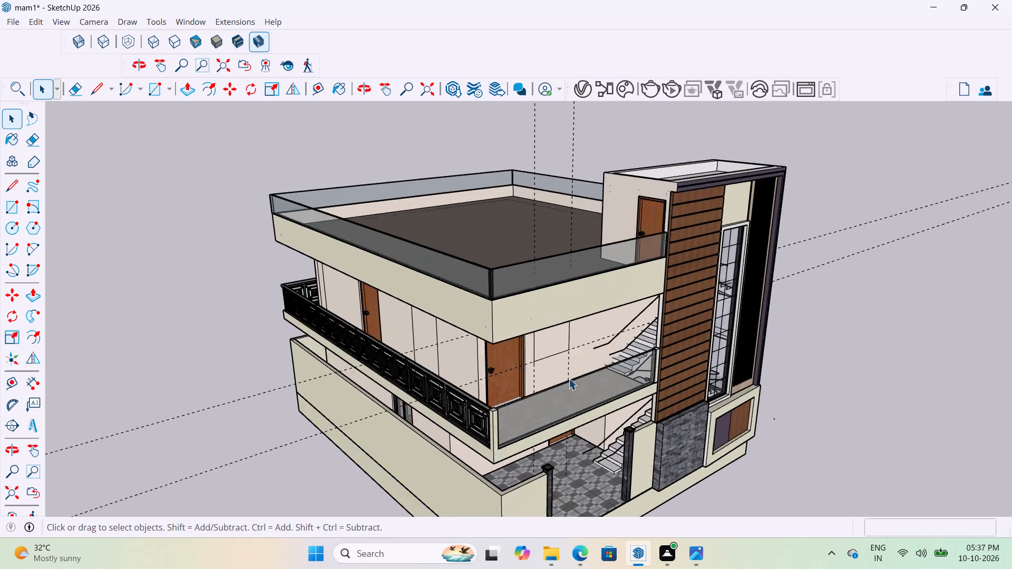
scroll(572, 366, "down", 20)
scroll(572, 366, "down", 1)
scroll(337, 499, "up", 8)
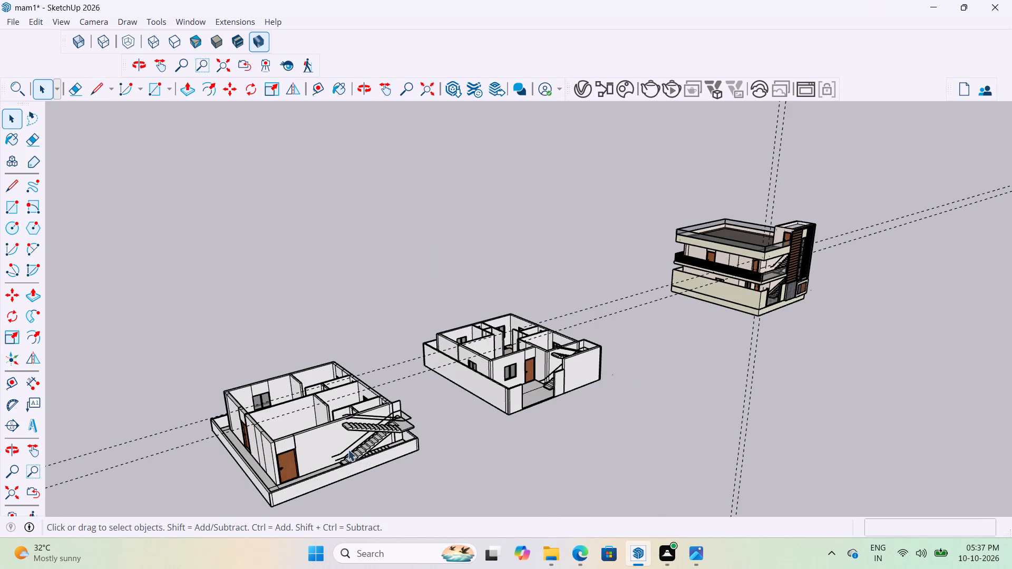
scroll(480, 364, "up", 10)
scroll(508, 360, "down", 10)
scroll(820, 289, "up", 3)
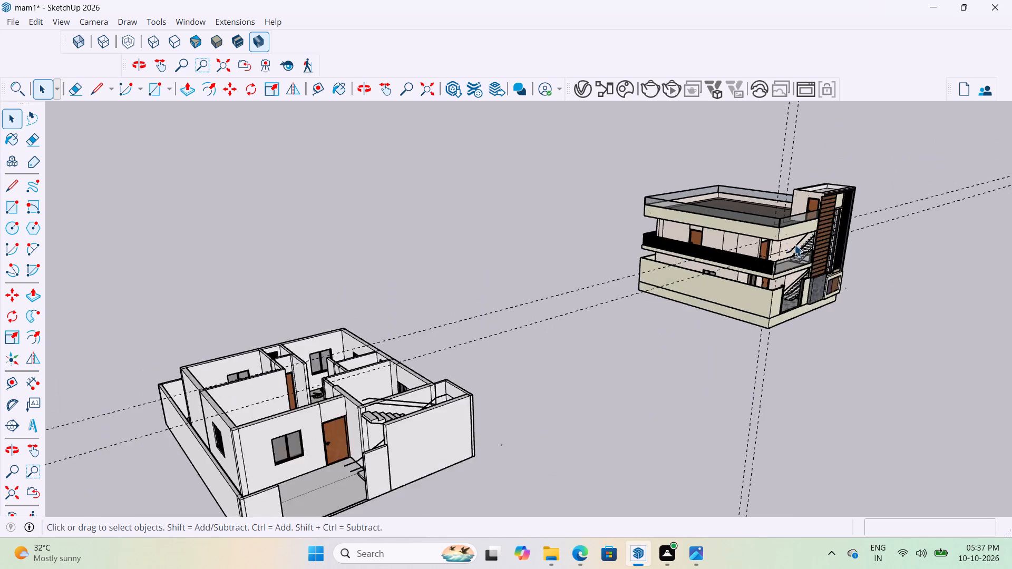
scroll(794, 244, "up", 20)
scroll(790, 265, "up", 1)
middle_click_drag(753, 259, 705, 258)
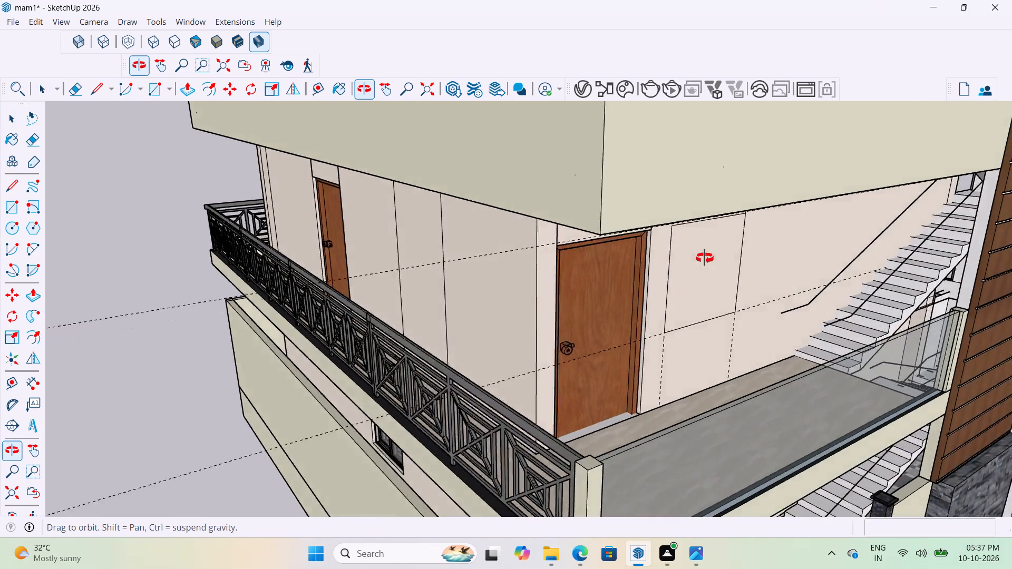
middle_click_drag(705, 258, 620, 263)
scroll(504, 321, "up", 3)
key("ctrl+z")
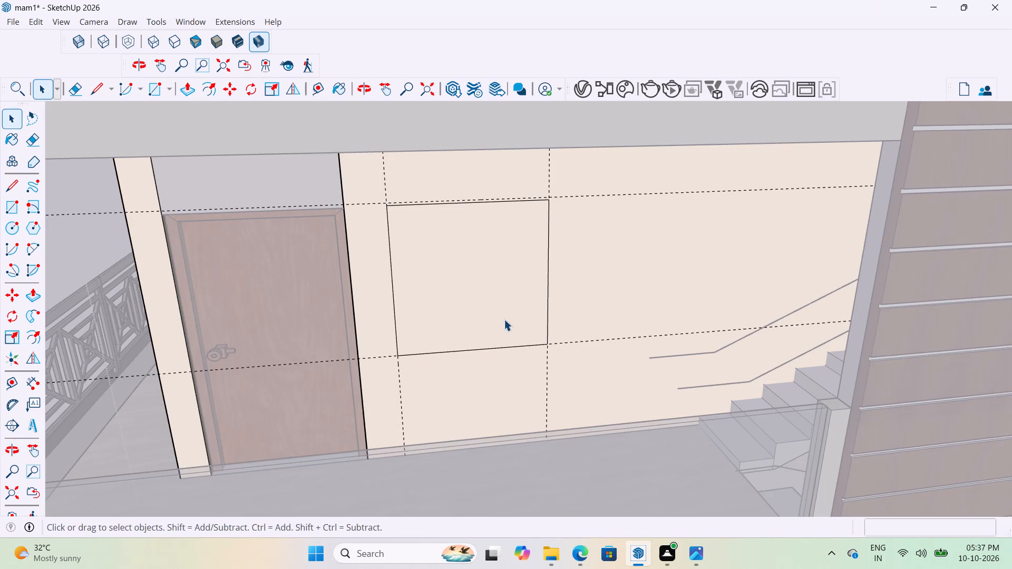
key("ctrl+z")
Exit the wall group and delete all the construction guides in the model.
scroll(541, 301, "down", 9)
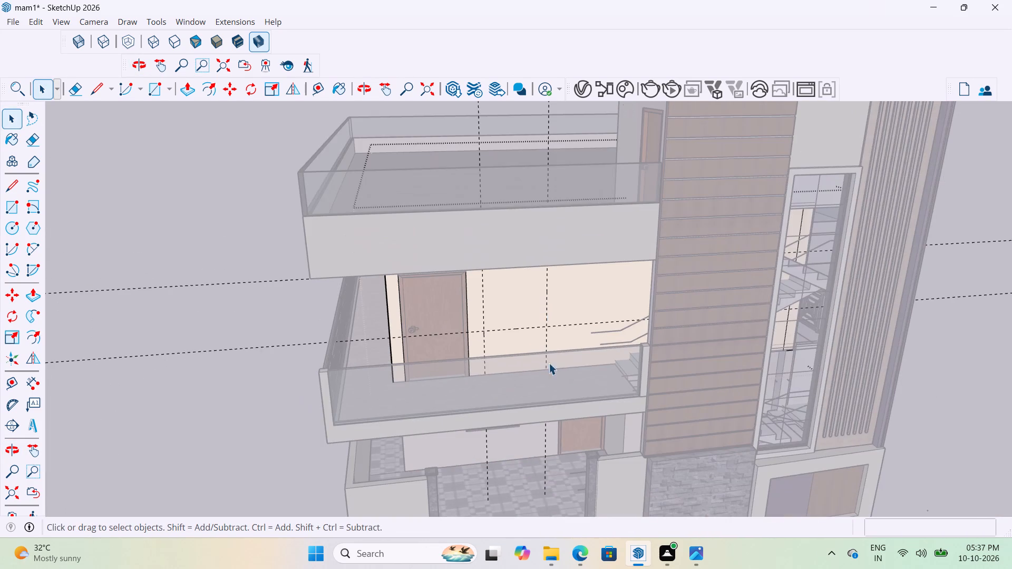
left_click(952, 392)
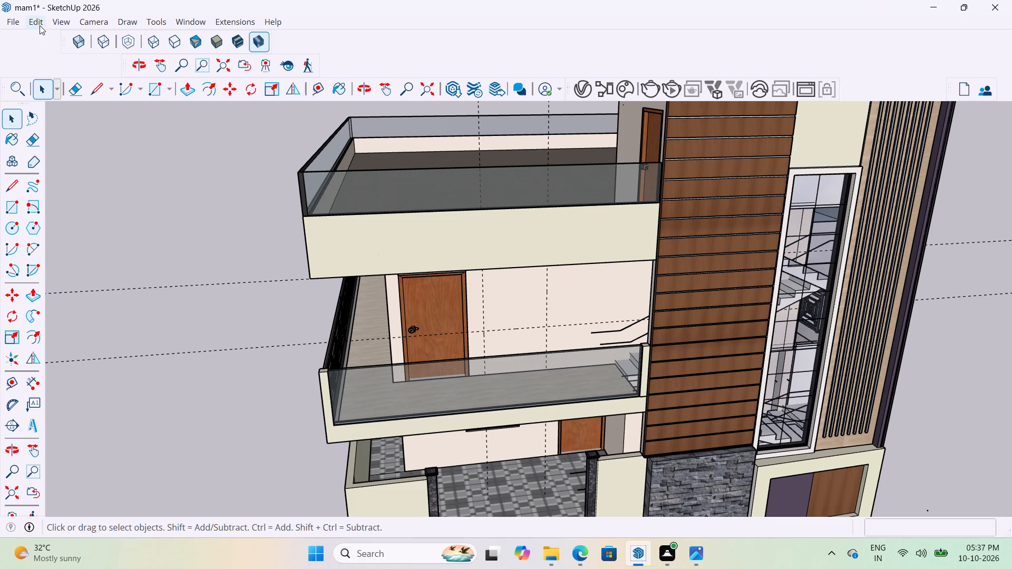
left_click(40, 25)
left_click(96, 150)
Open the first-floor wall group, select the balcony wall face and show back edges to examine the rooms and openings behind it.
scroll(493, 334, "up", 2)
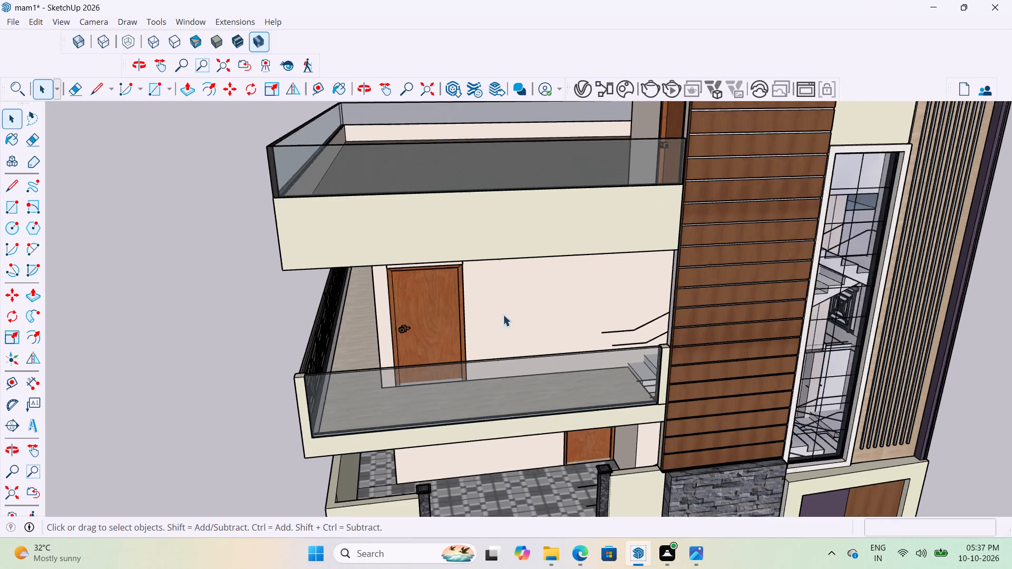
scroll(503, 315, "up", 3)
double_click(513, 287)
left_click(513, 287)
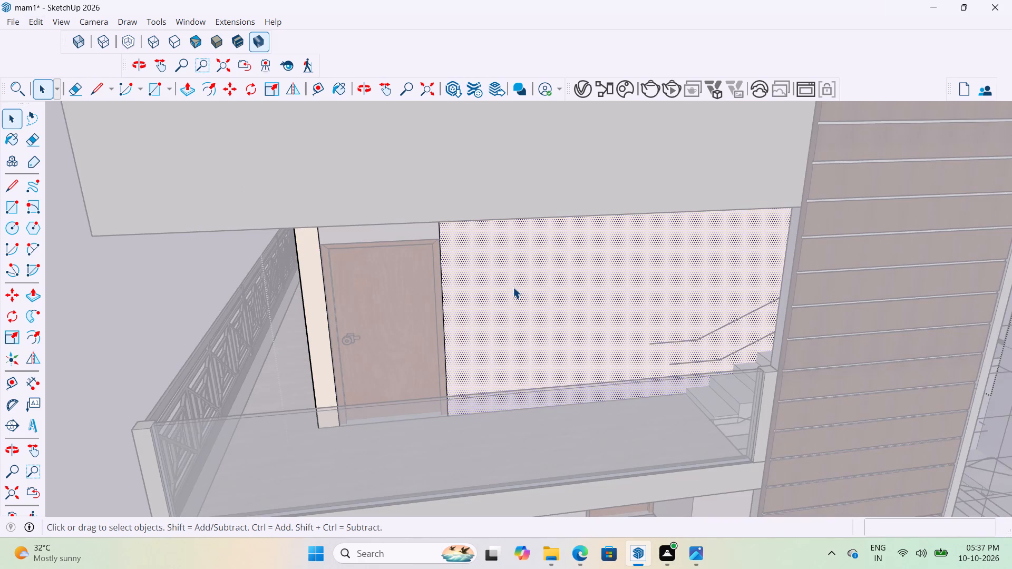
scroll(513, 283, "up", 5)
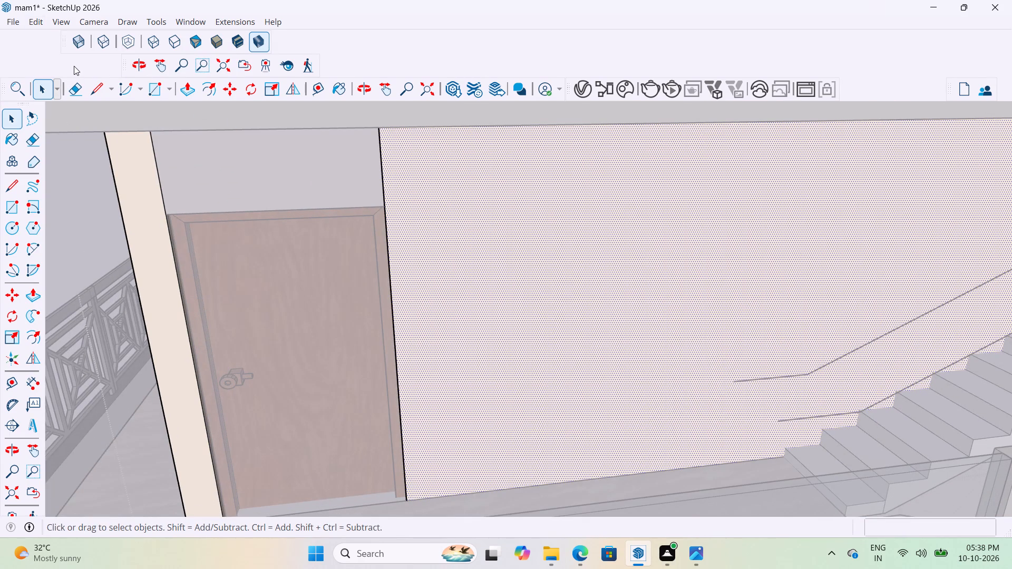
left_click(108, 37)
scroll(486, 275, "down", 4)
middle_click_drag(466, 252, 510, 240)
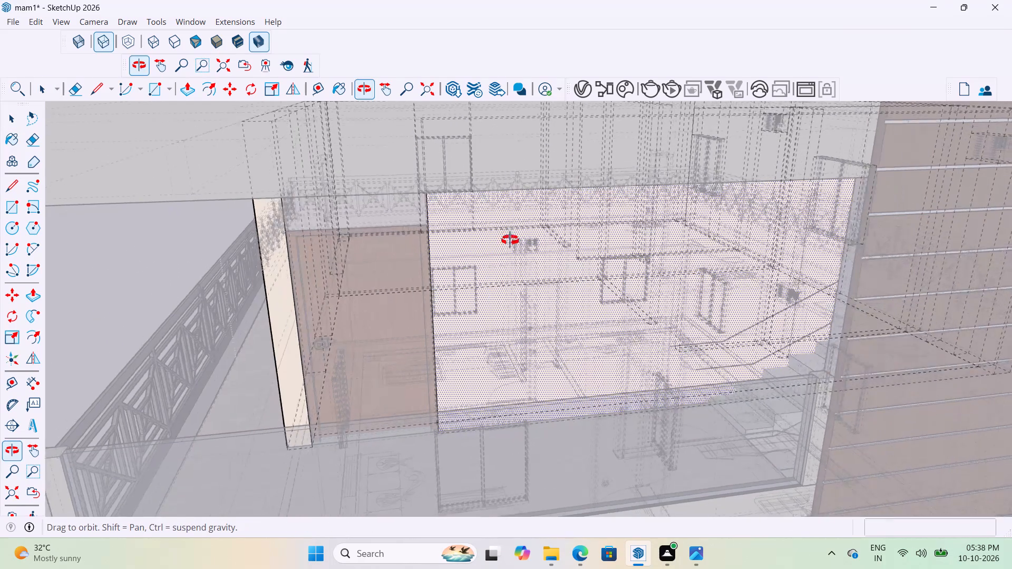
middle_click_drag(510, 240, 451, 240)
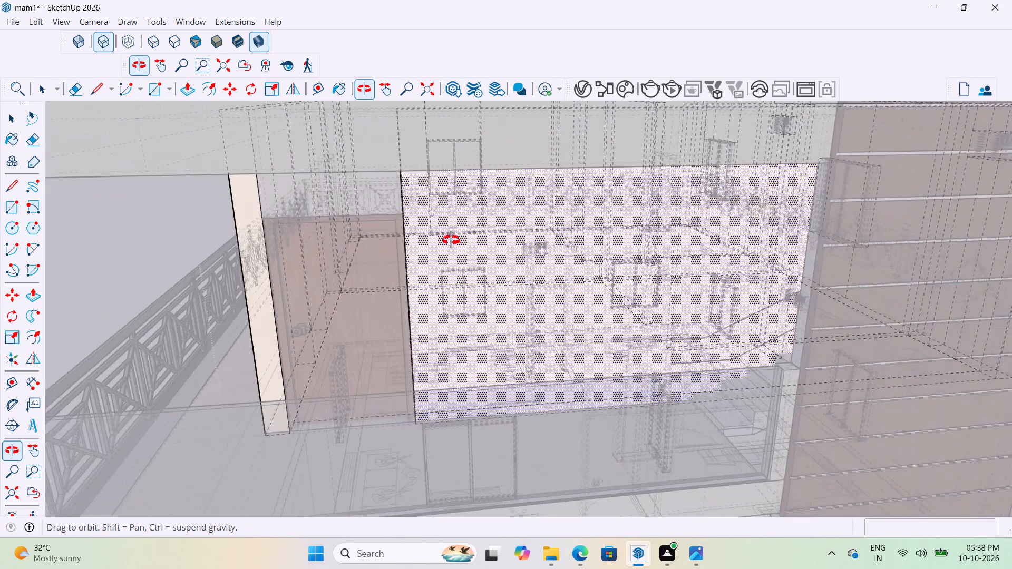
middle_click_drag(451, 240, 606, 239)
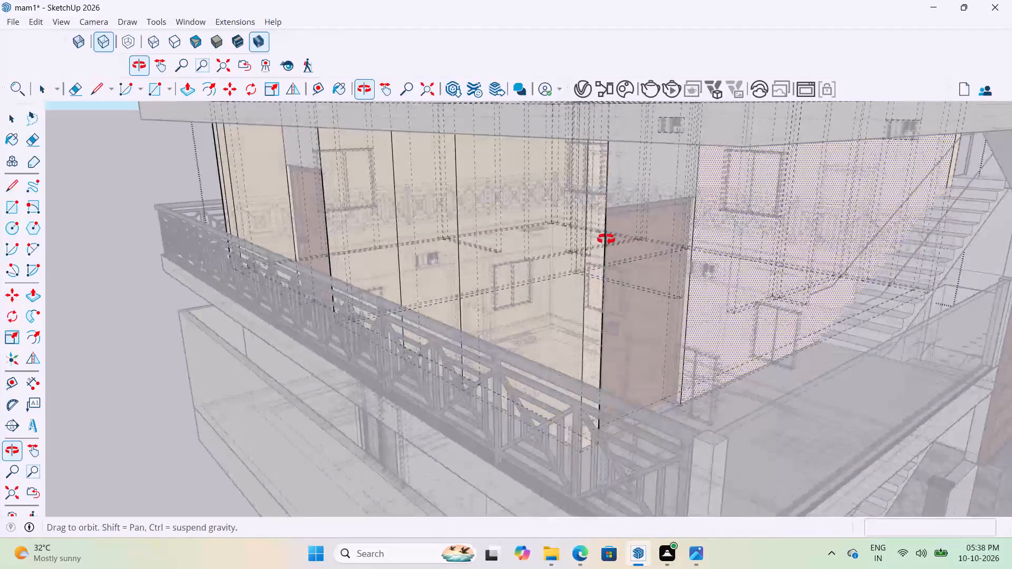
middle_click_drag(606, 239, 584, 267)
scroll(341, 291, "down", 10)
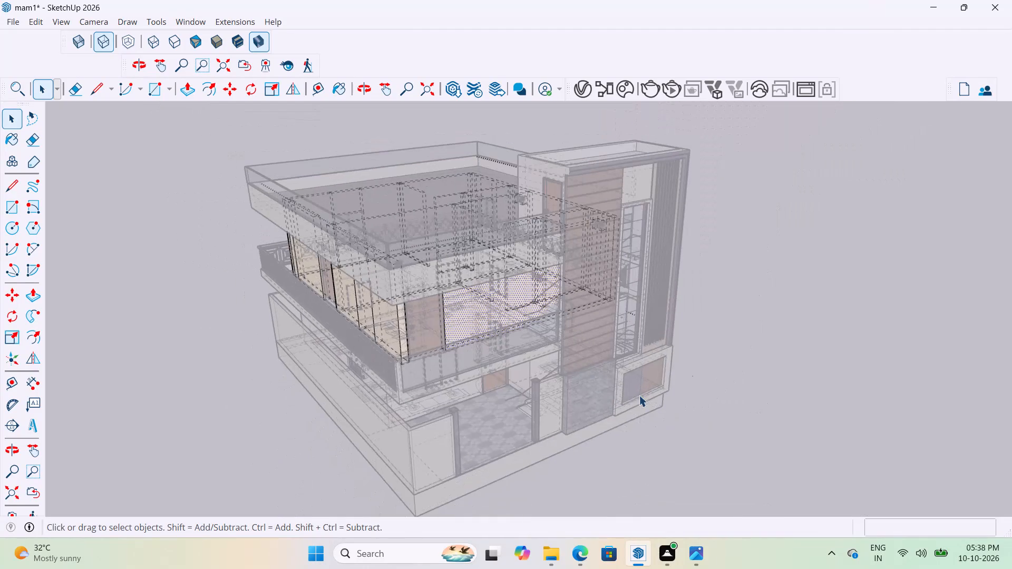
Set the display style to shaded with textures, turn back edges off, and leave the wall group.
left_click(176, 38)
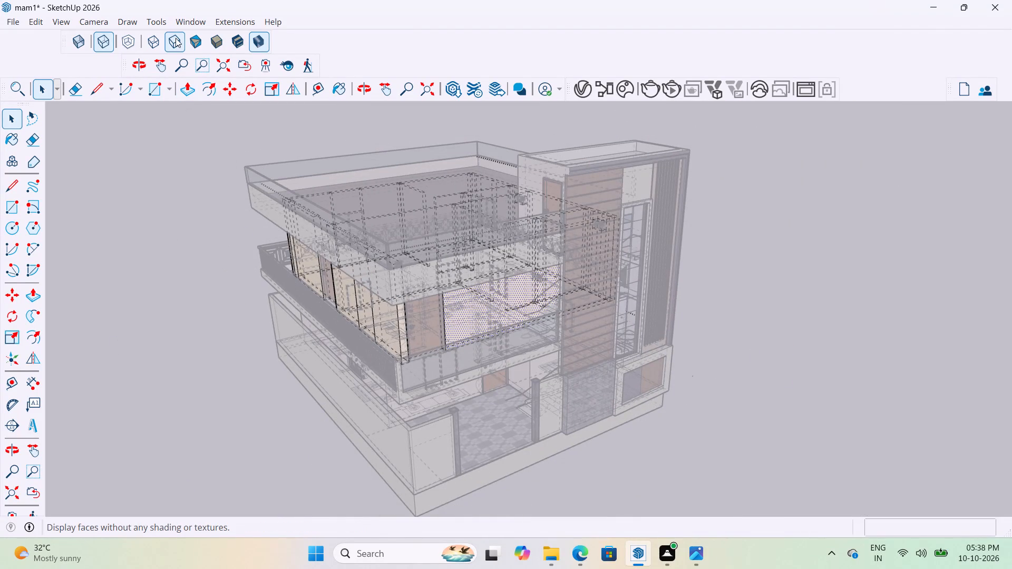
left_click(146, 45)
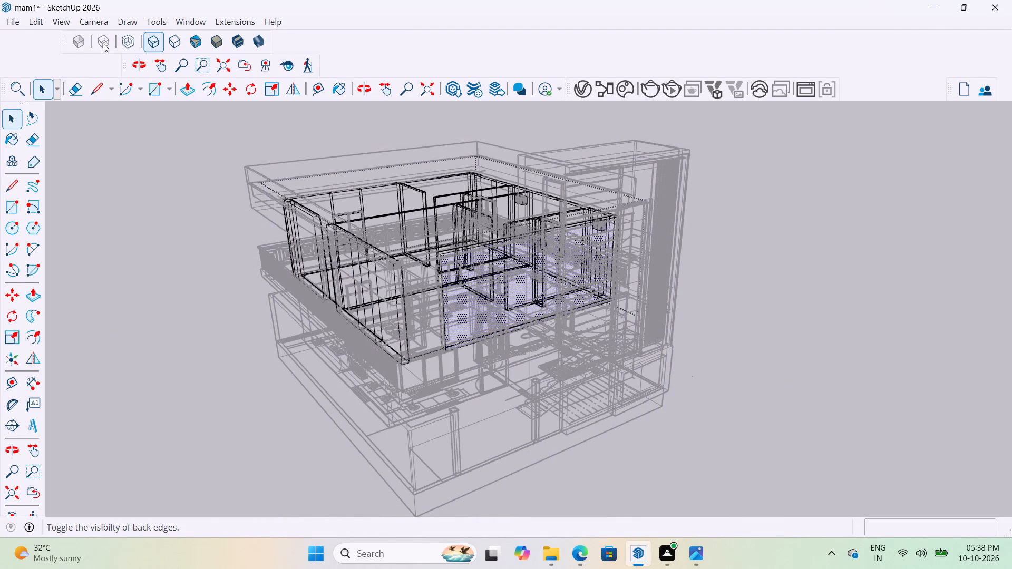
left_click(103, 43)
left_click(212, 43)
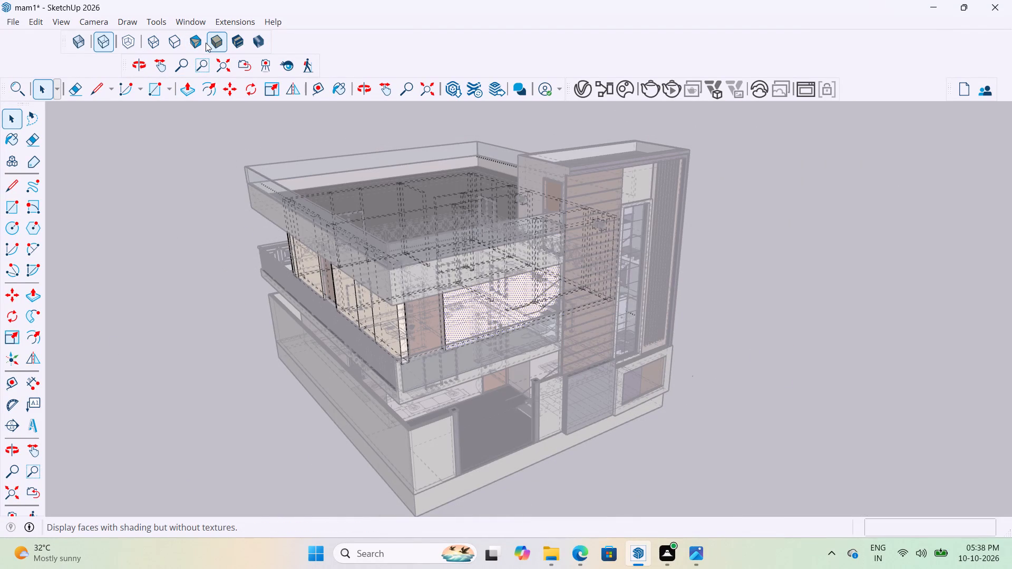
left_click(240, 40)
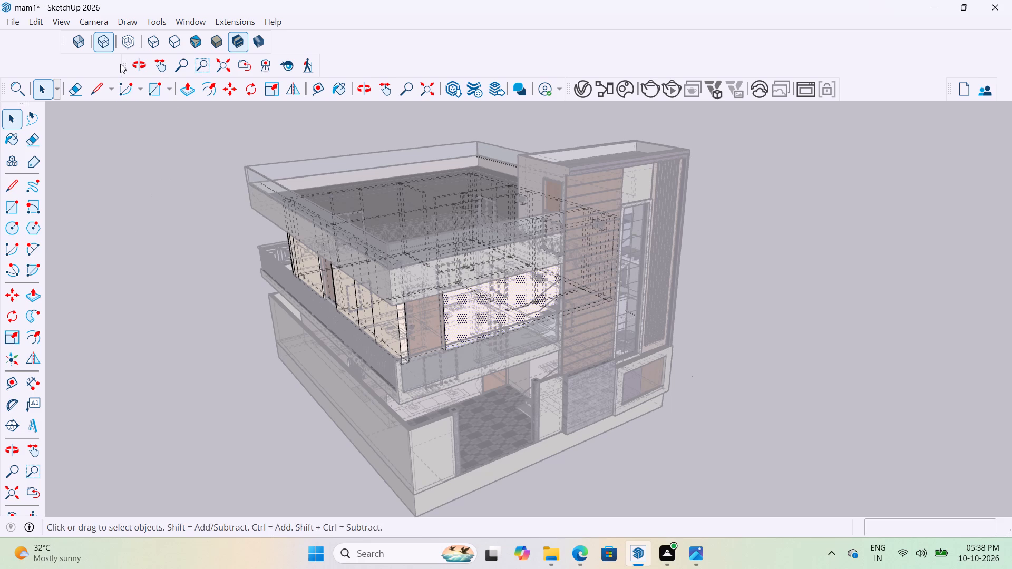
left_click(105, 45)
left_click(812, 260)
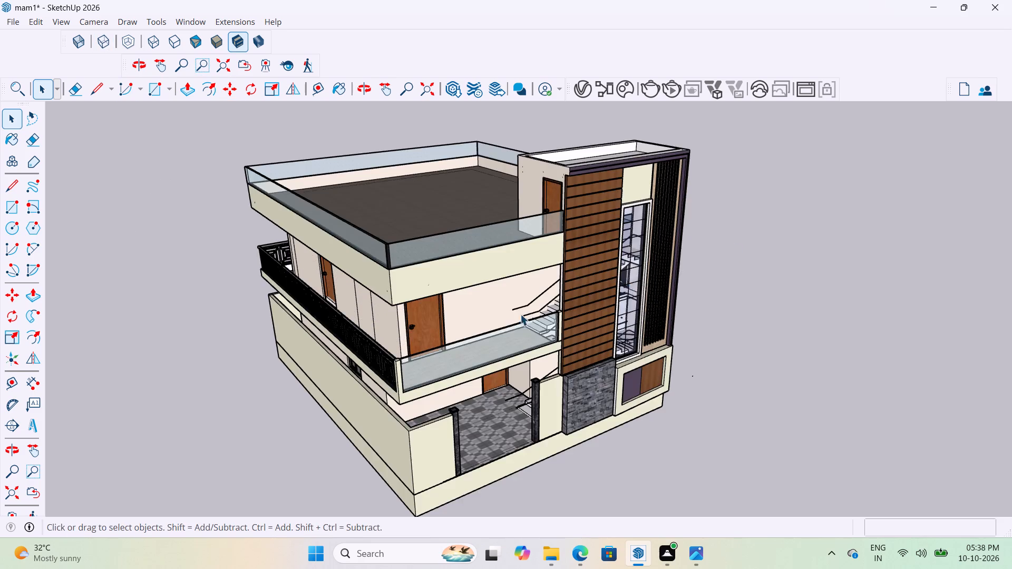
Examine the first-floor balcony, its doors and the rooms behind the balcony wall from the front and side of the house.
scroll(510, 317, "up", 3)
scroll(573, 270, "down", 10)
middle_click_drag(586, 339, 491, 329)
scroll(490, 303, "up", 7)
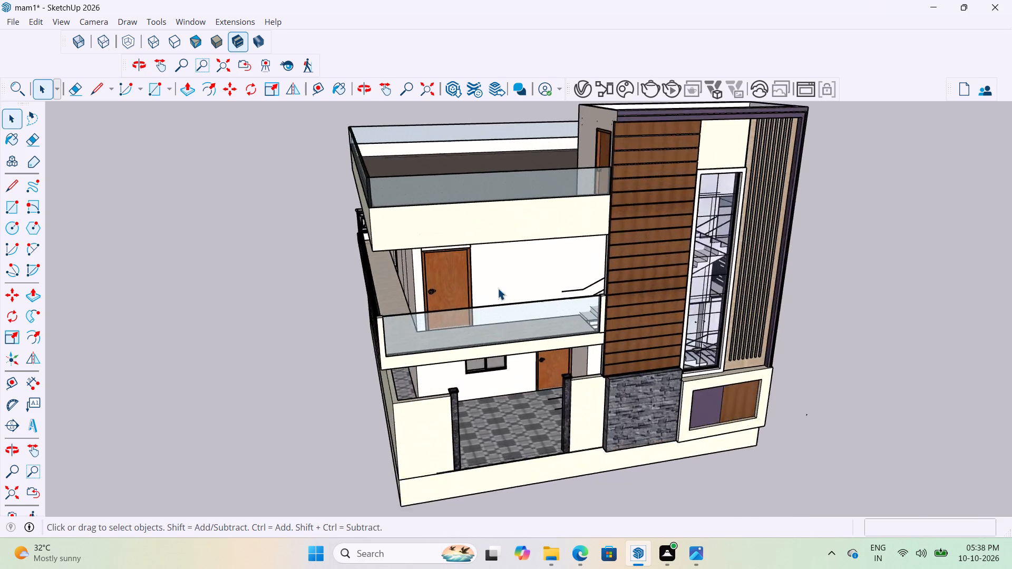
scroll(498, 288, "up", 12)
middle_click_drag(470, 234, 578, 227)
scroll(611, 266, "up", 20)
scroll(611, 266, "up", 20)
scroll(611, 266, "up", 6)
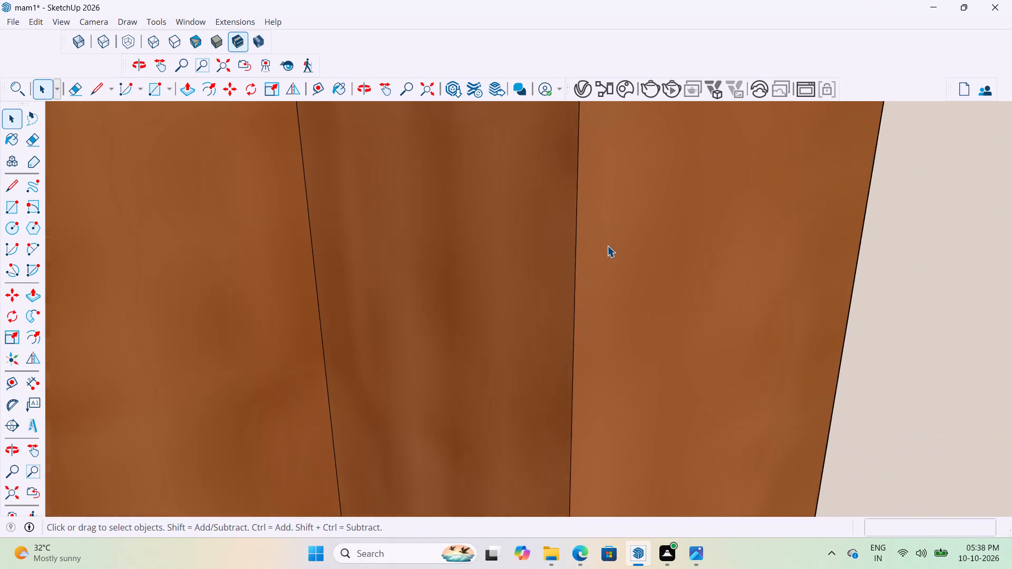
scroll(607, 246, "up", 20)
scroll(607, 246, "up", 7)
scroll(586, 224, "down", 5)
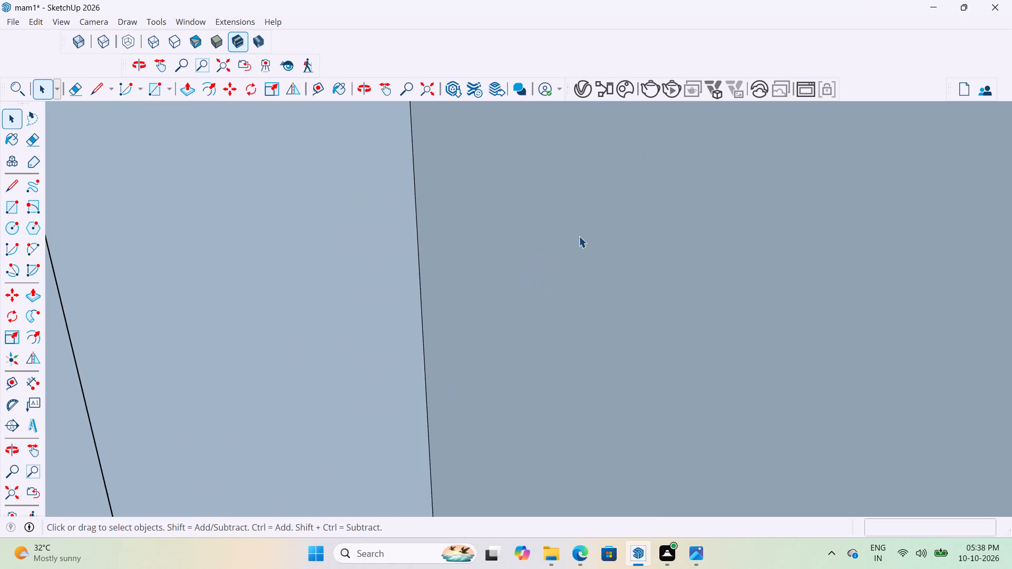
scroll(562, 232, "up", 20)
scroll(562, 232, "up", 15)
scroll(542, 219, "down", 4)
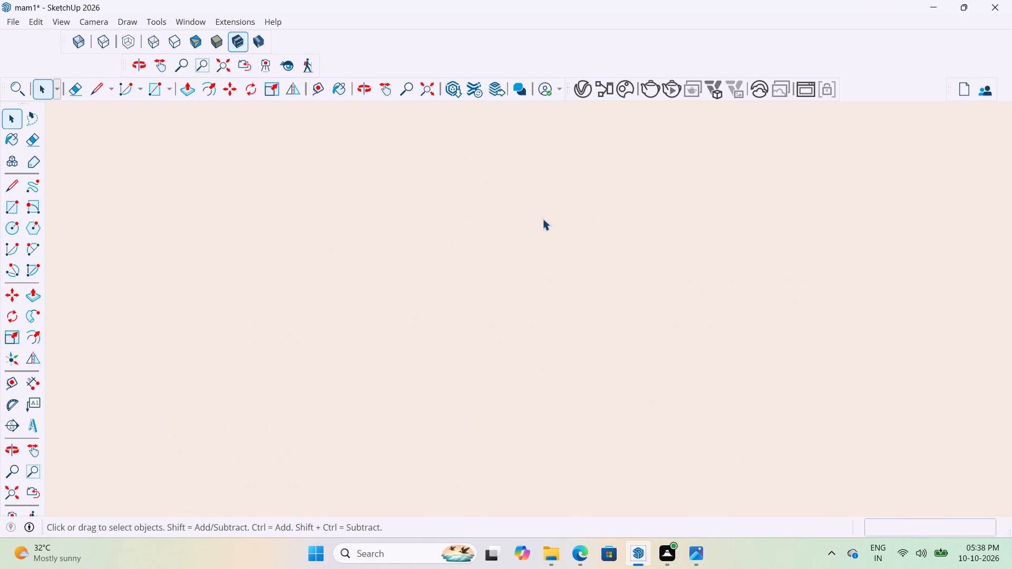
scroll(542, 218, "up", 20)
scroll(542, 218, "up", 14)
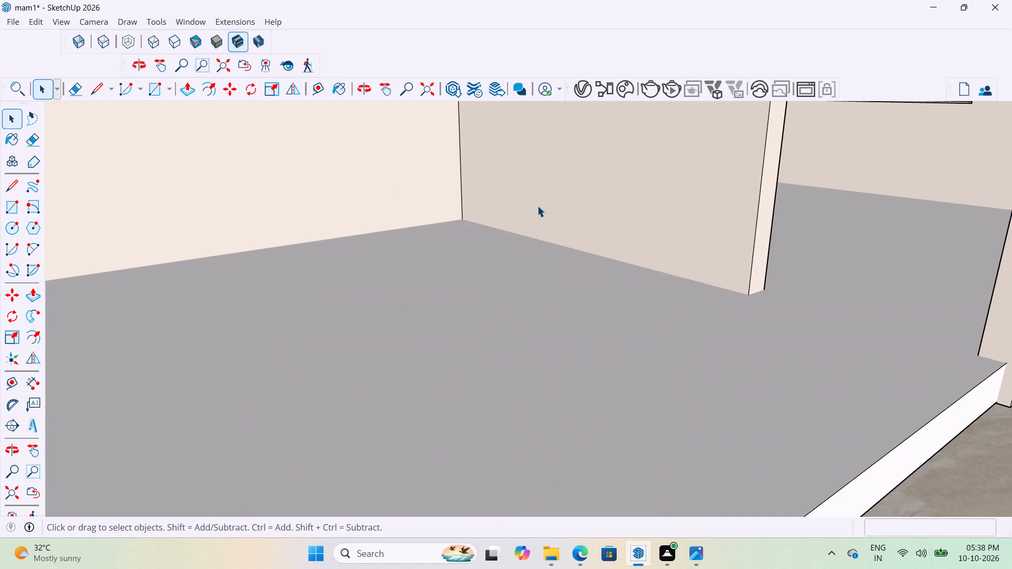
scroll(533, 205, "down", 9)
middle_click_drag(533, 205, 639, 205)
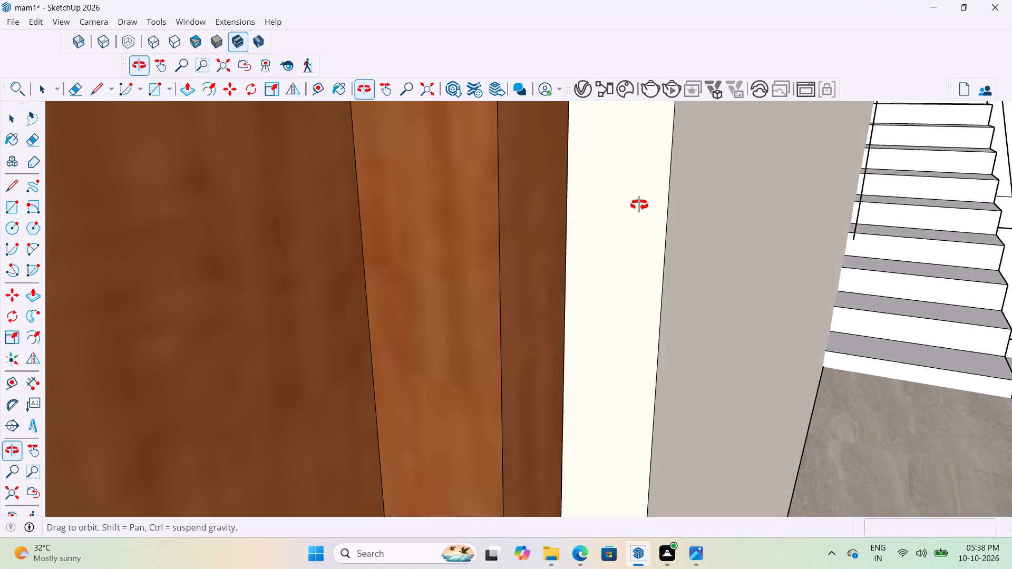
middle_click_drag(639, 205, 1011, 192)
scroll(624, 241, "down", 4)
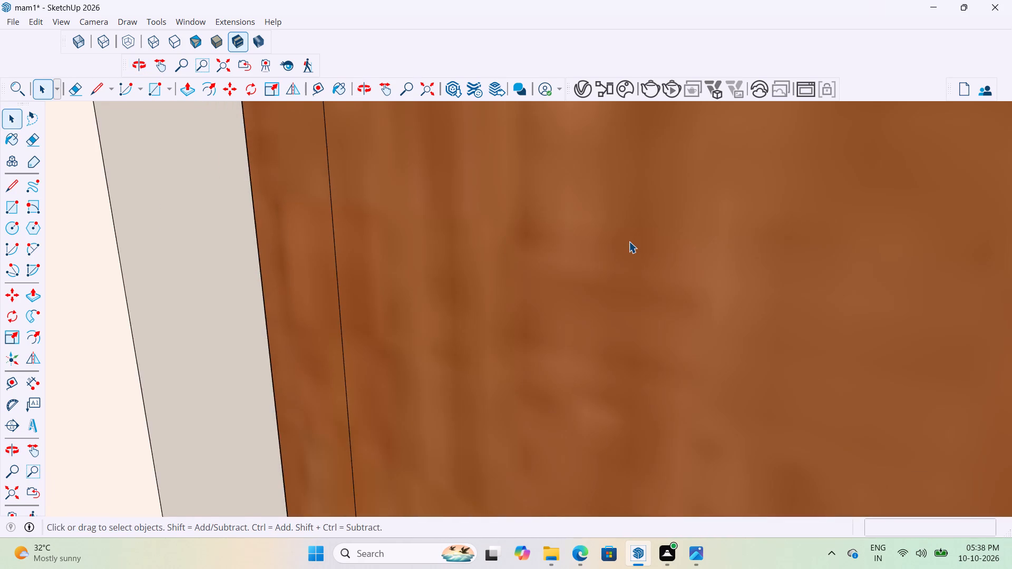
scroll(629, 241, "down", 20)
scroll(629, 241, "down", 7)
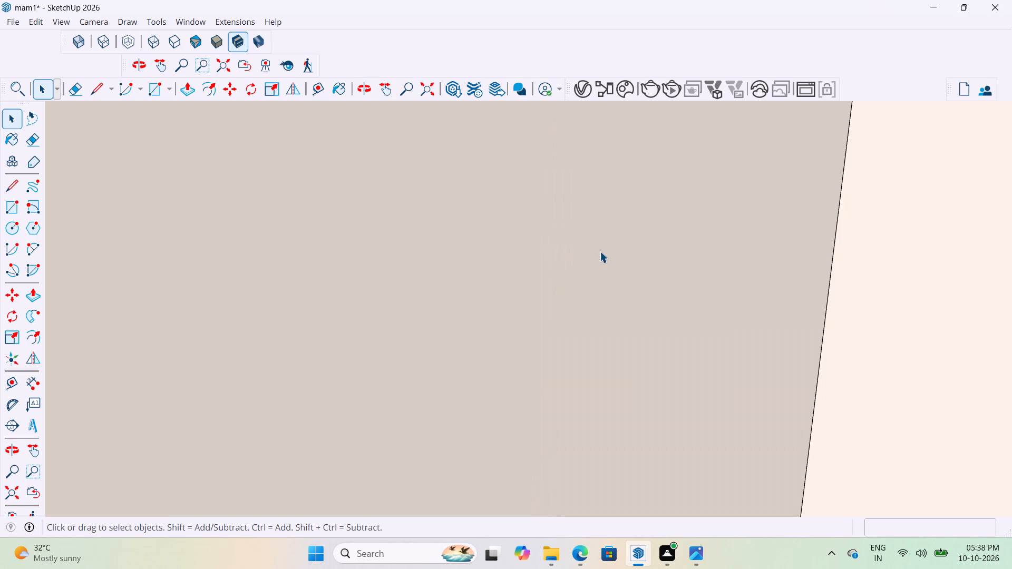
scroll(600, 251, "down", 20)
scroll(600, 251, "down", 20)
scroll(600, 251, "down", 1)
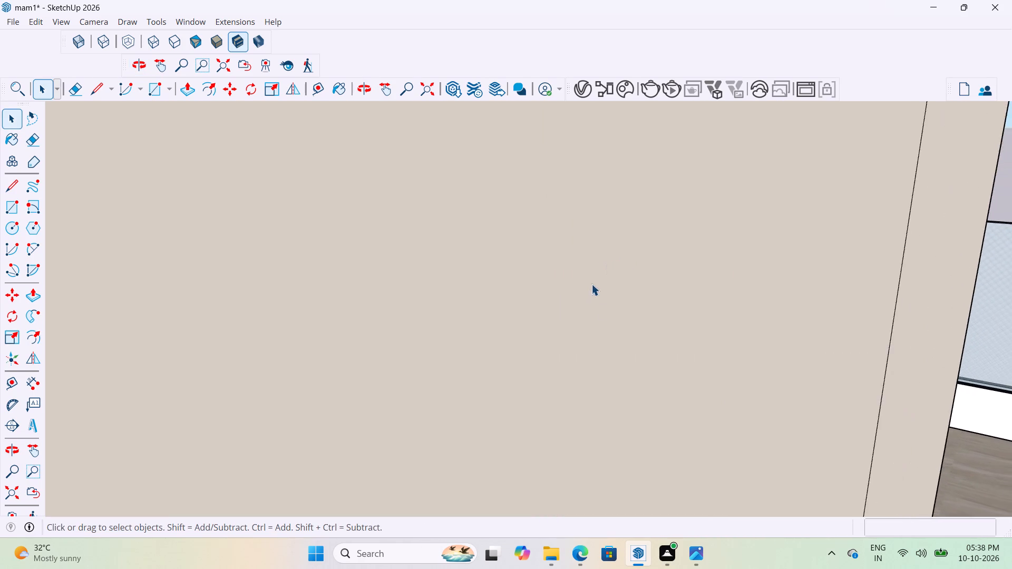
scroll(591, 284, "down", 20)
scroll(591, 284, "down", 20)
scroll(591, 284, "down", 4)
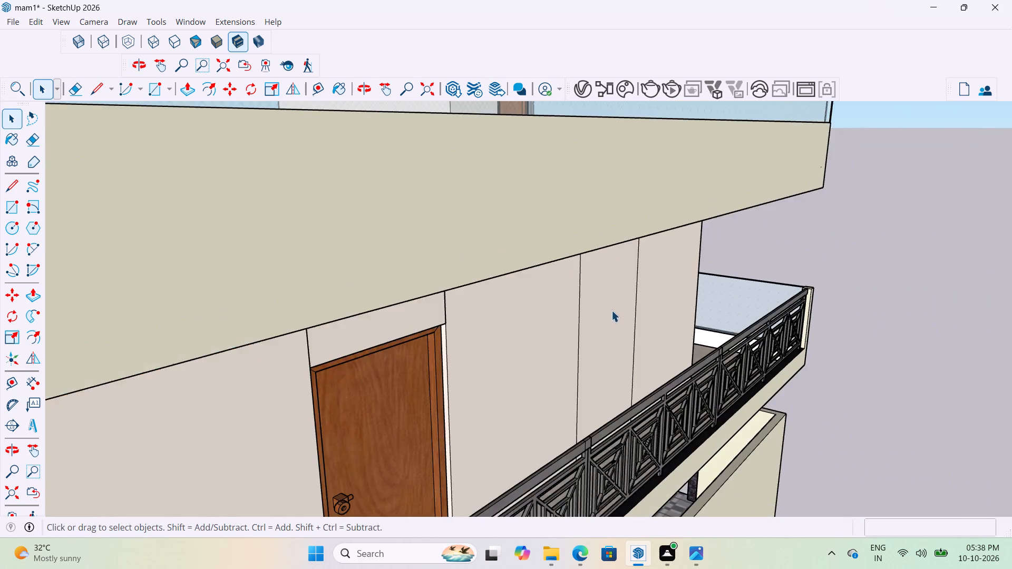
scroll(611, 310, "down", 4)
middle_click_drag(713, 318, 174, 310)
scroll(174, 310, "down", 1)
scroll(421, 253, "up", 9)
scroll(470, 299, "down", 1)
middle_click_drag(470, 303, 421, 347)
scroll(334, 438, "up", 2)
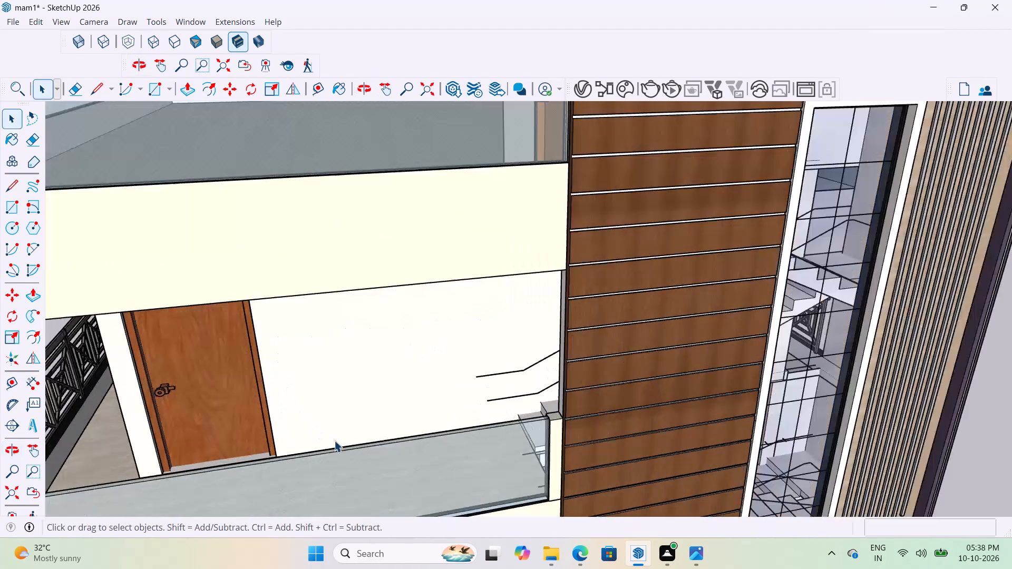
Open the first-floor wall group and select only the front balcony wall face between the door and the staircase.
scroll(334, 440, "up", 6)
double_click(369, 385)
double_click(371, 363)
triple_click(371, 363)
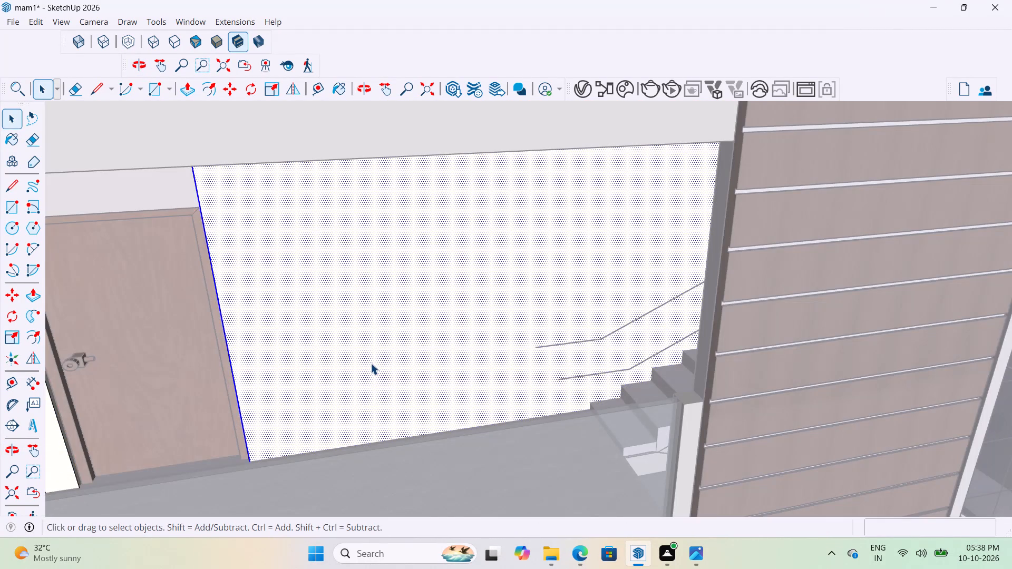
double_click(386, 327)
scroll(415, 321, "down", 4)
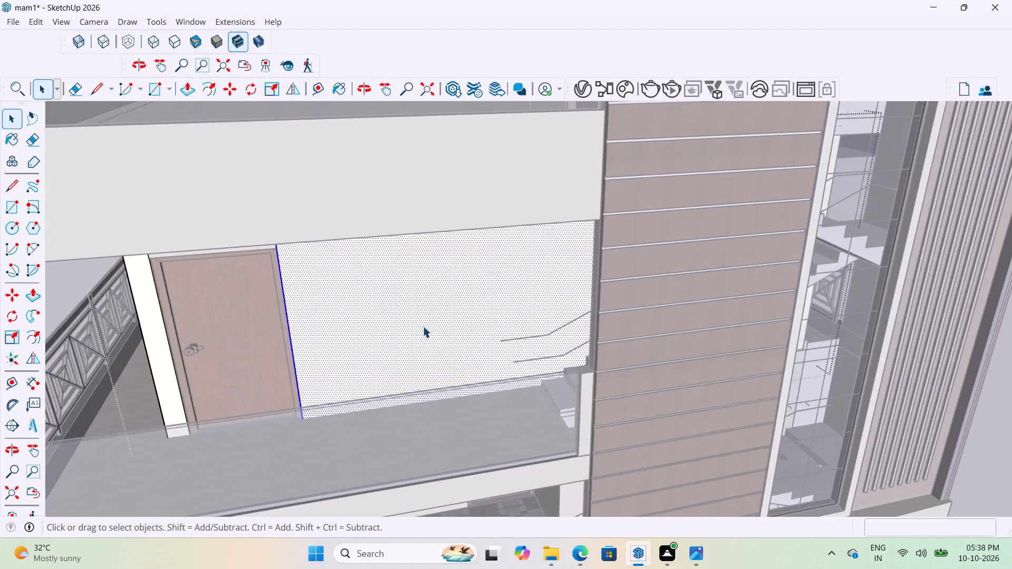
middle_click_drag(426, 306, 479, 297)
scroll(466, 322, "up", 4)
scroll(477, 367, "up", 4)
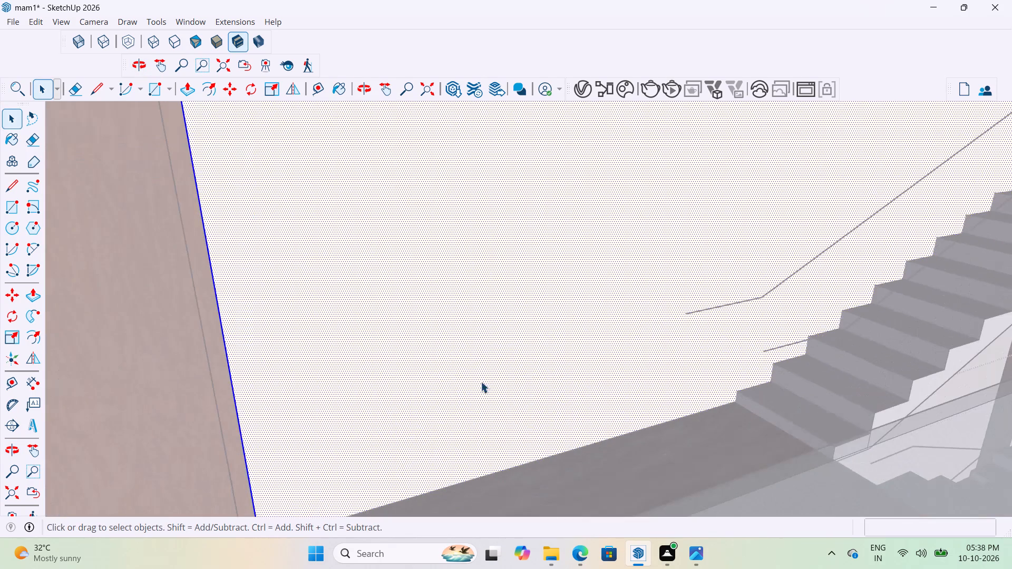
triple_click(457, 309)
double_click(456, 307)
scroll(472, 323, "down", 5)
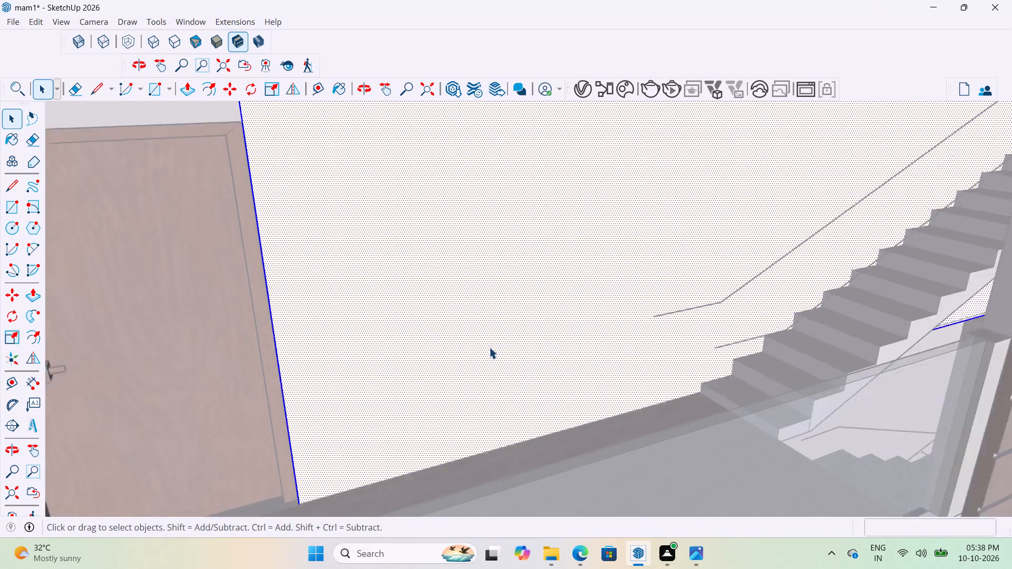
scroll(449, 311, "down", 10)
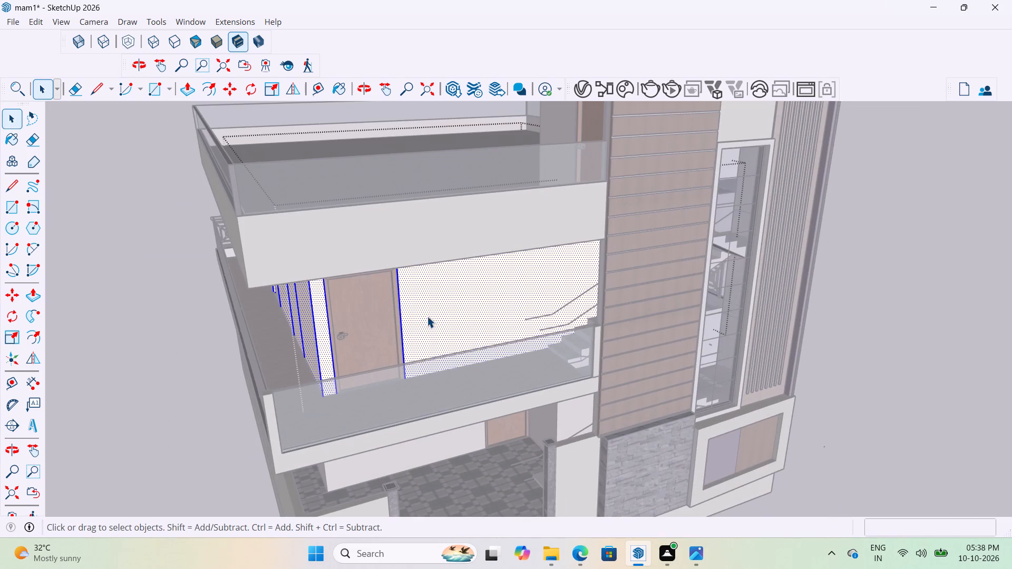
middle_click_drag(432, 303, 450, 264)
triple_click(439, 213)
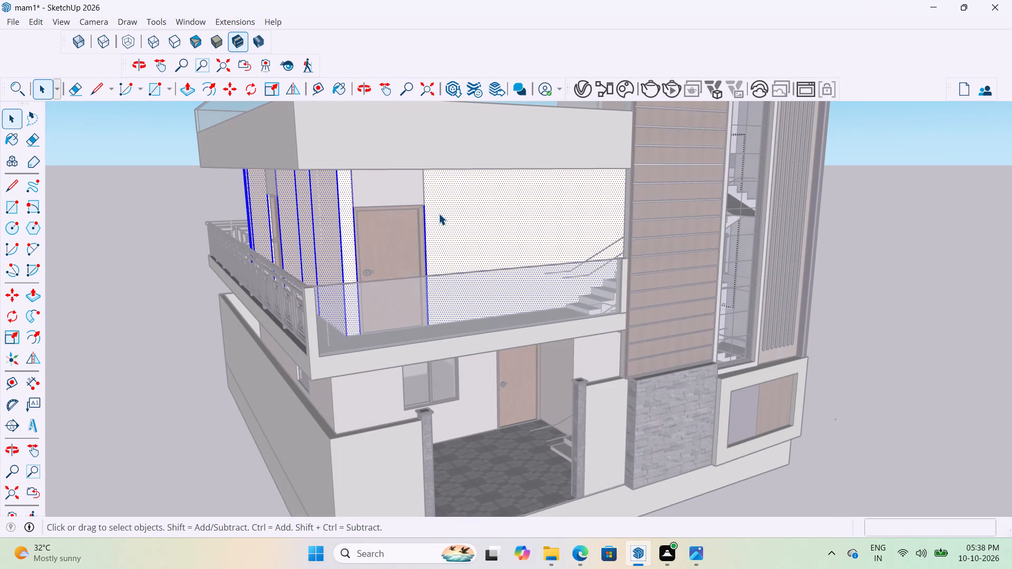
left_click(439, 213)
triple_click(438, 205)
left_click(438, 205)
scroll(459, 222, "up", 4)
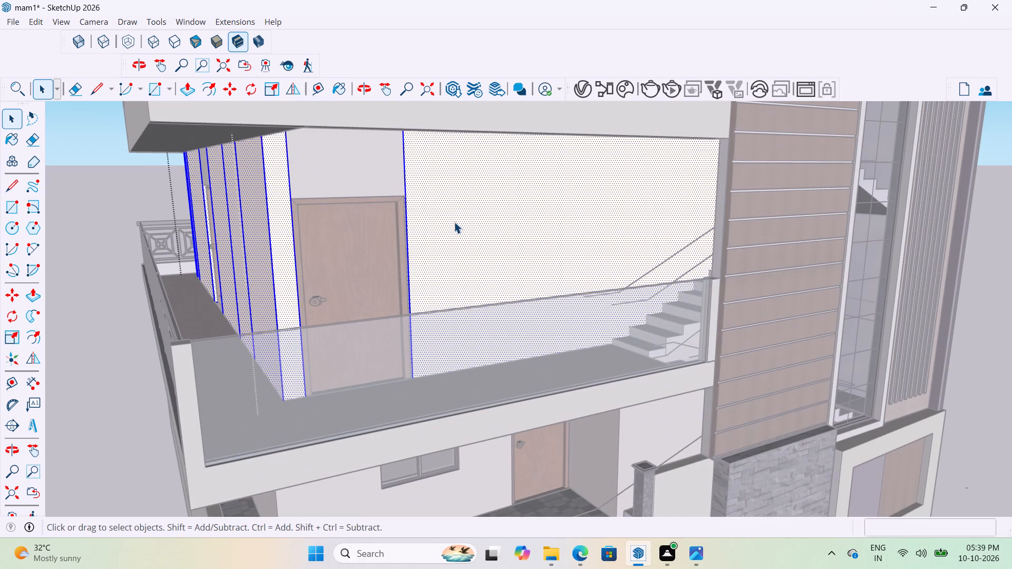
left_click(459, 246)
left_click(459, 246)
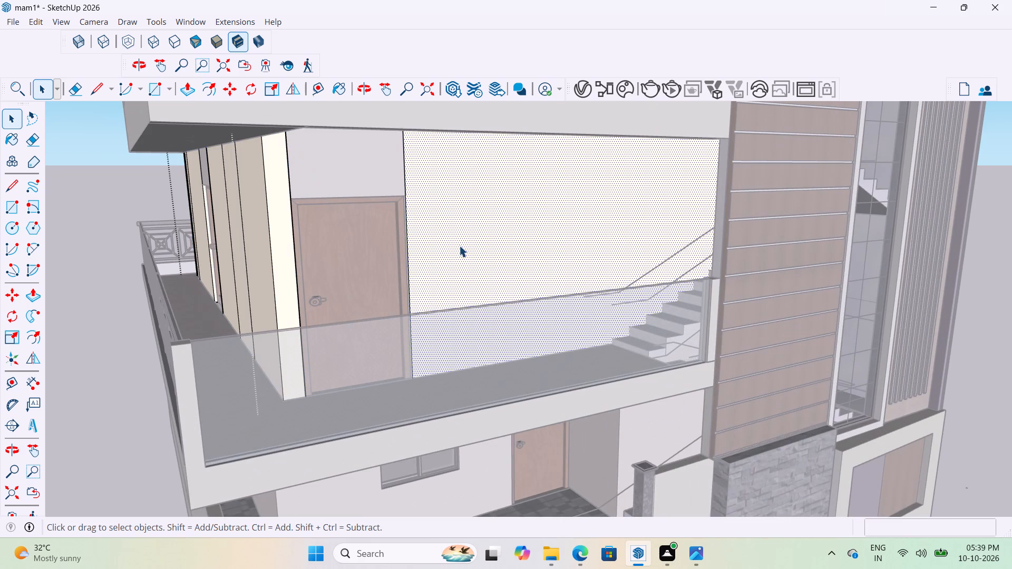
Place vertical guides on the balcony wall 1' from the edge beside the door and 4' beyond that guide.
scroll(459, 246, "up", 2)
middle_click_drag(490, 274, 423, 315)
scroll(345, 446, "up", 2)
scroll(437, 411, "down", 4)
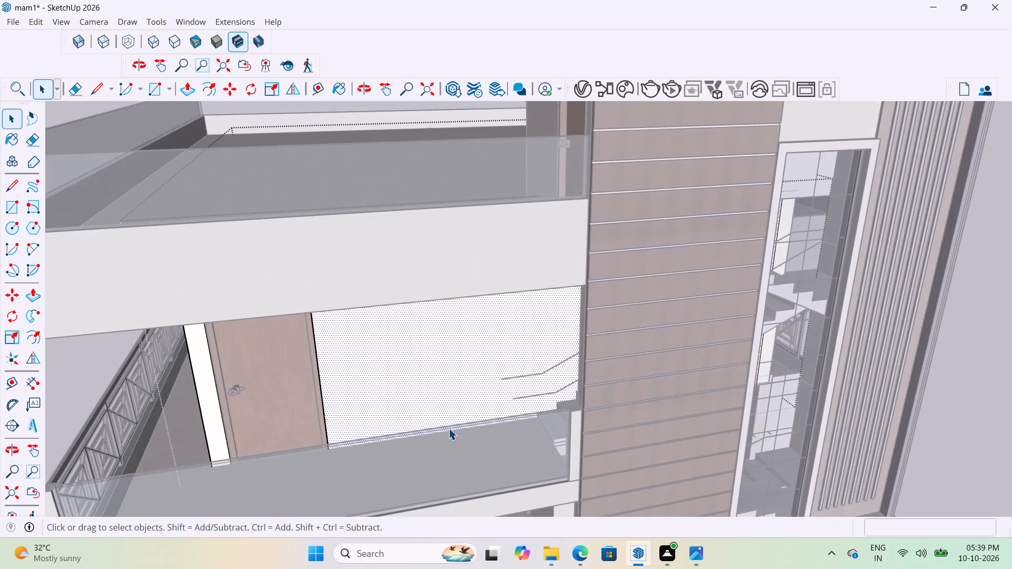
scroll(425, 434, "up", 2)
key("r")
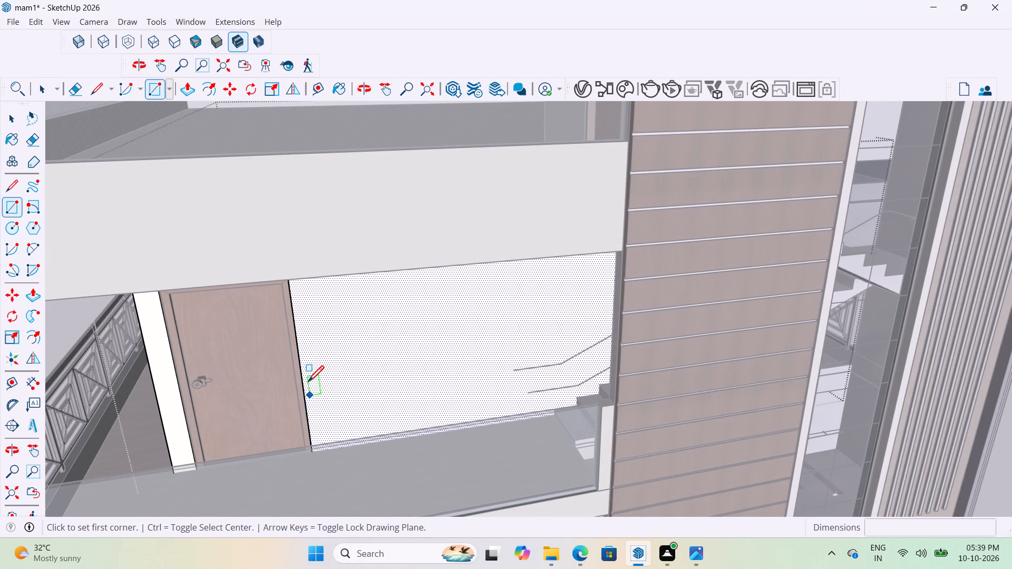
key("t")
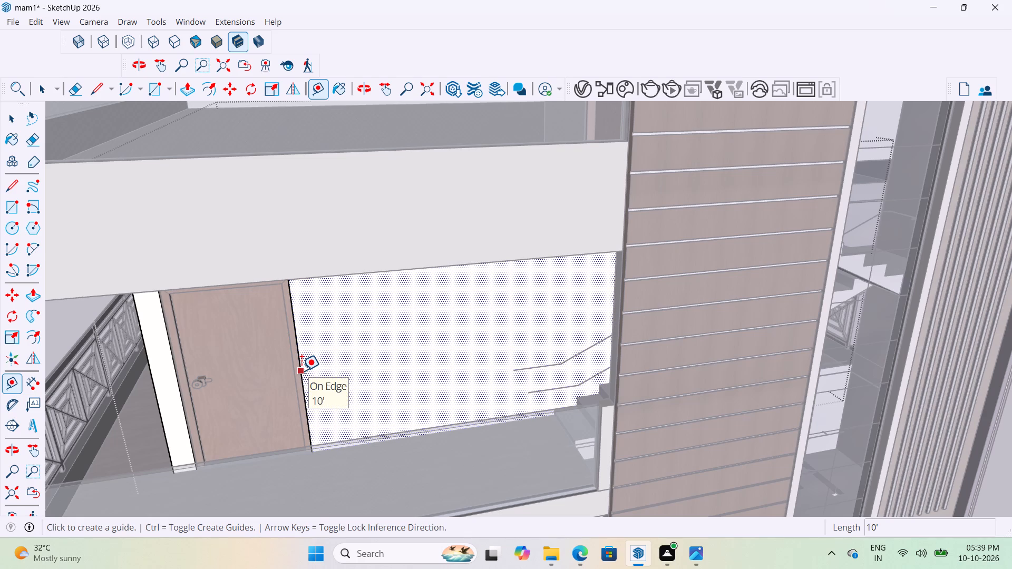
left_click(301, 371)
scroll(346, 371, "up", 3)
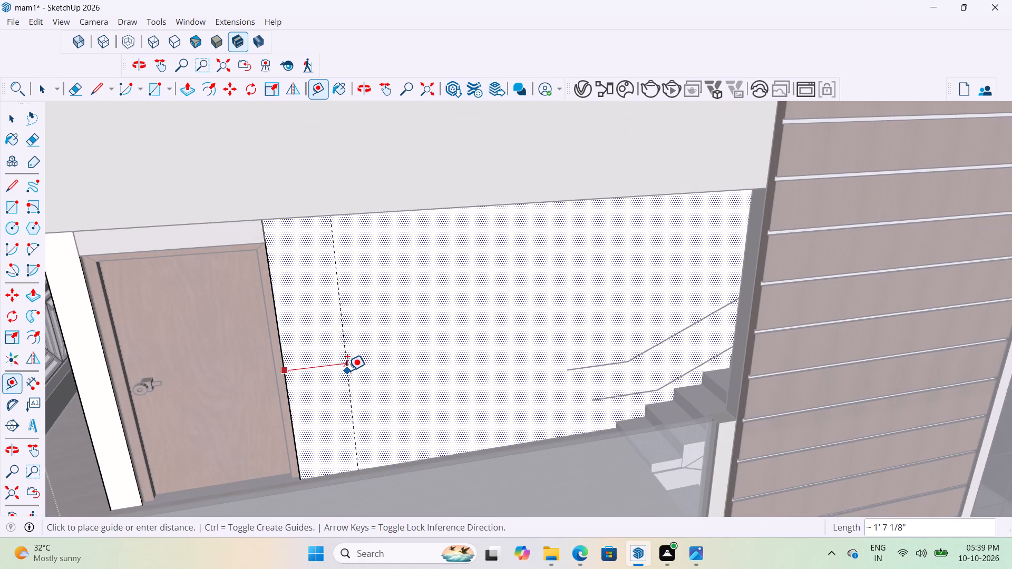
type("1'")
key("Return")
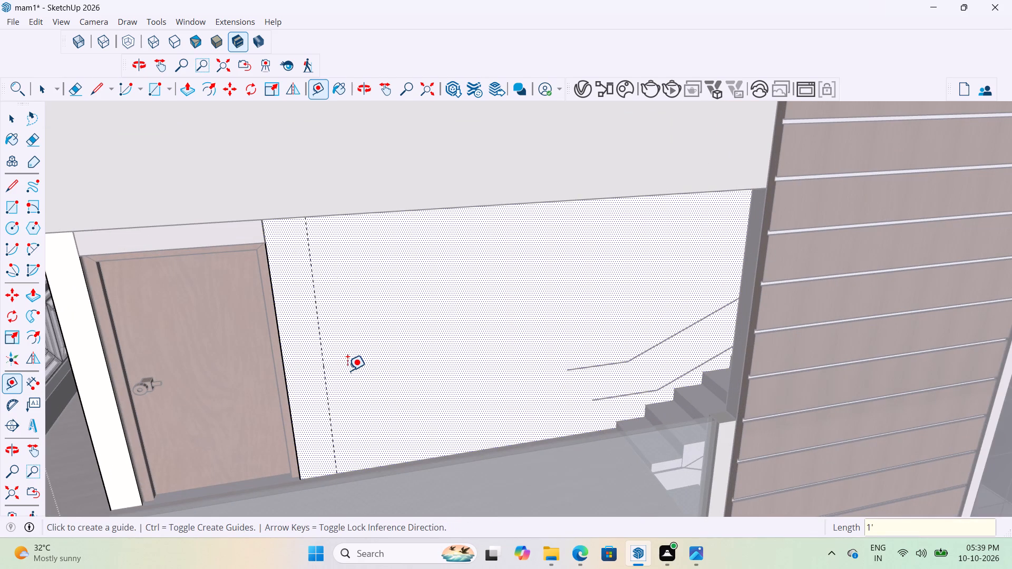
left_click(325, 361)
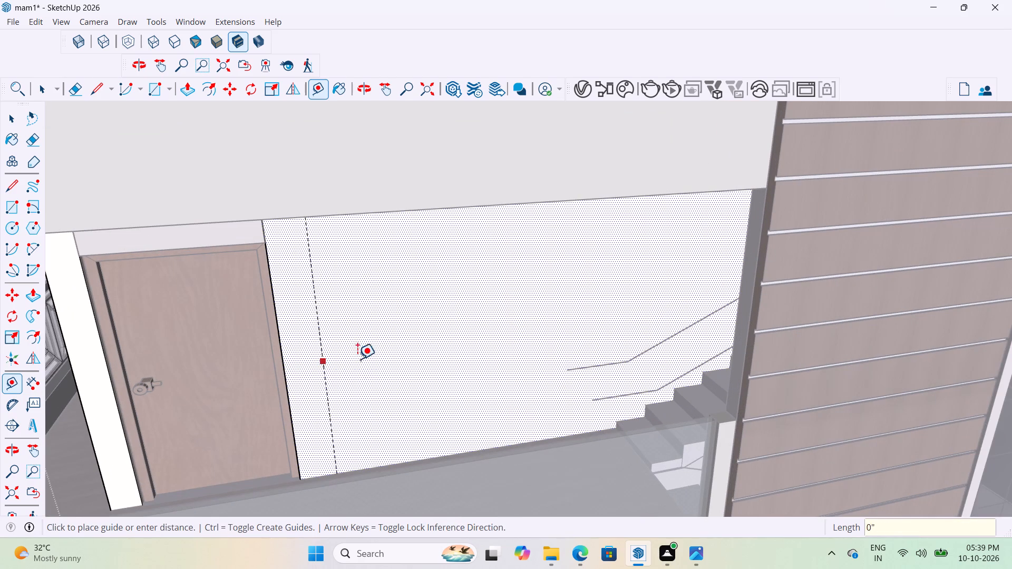
type("4'")
key("Return")
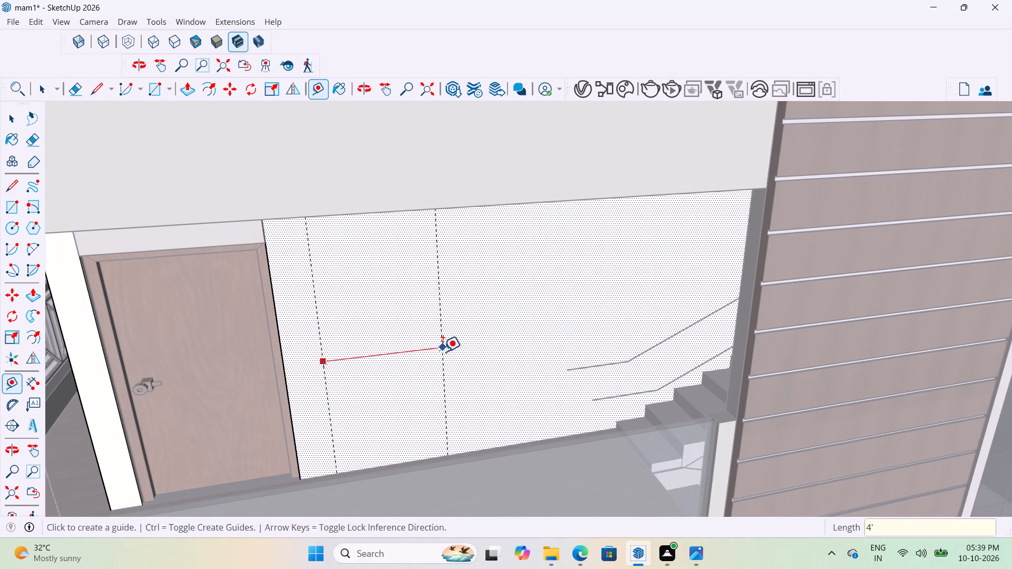
Place horizontal guides on the balcony wall 3' above its bottom edge and 4' above that guide.
left_click(434, 457)
type("3'")
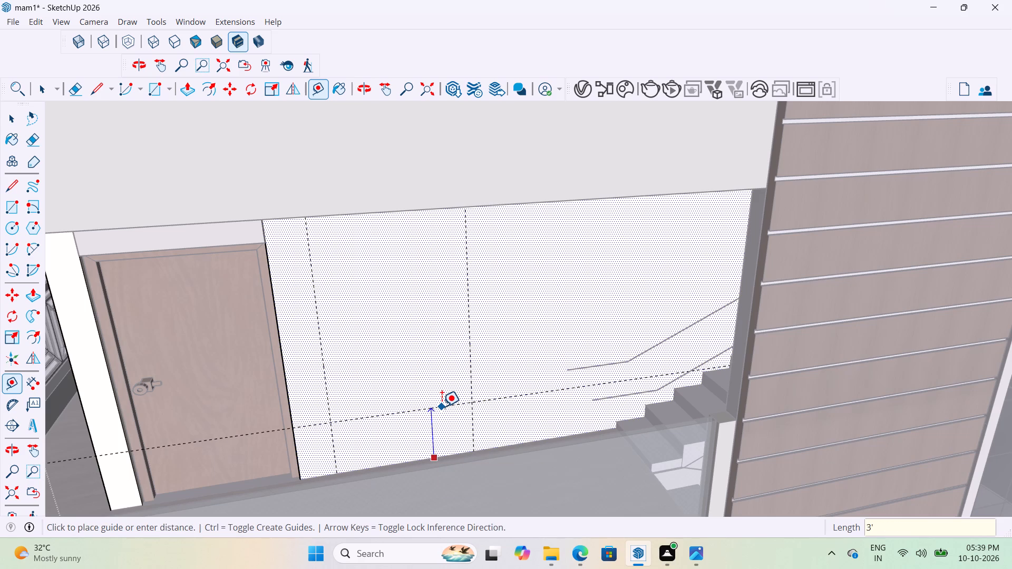
key("Return")
left_click(418, 368)
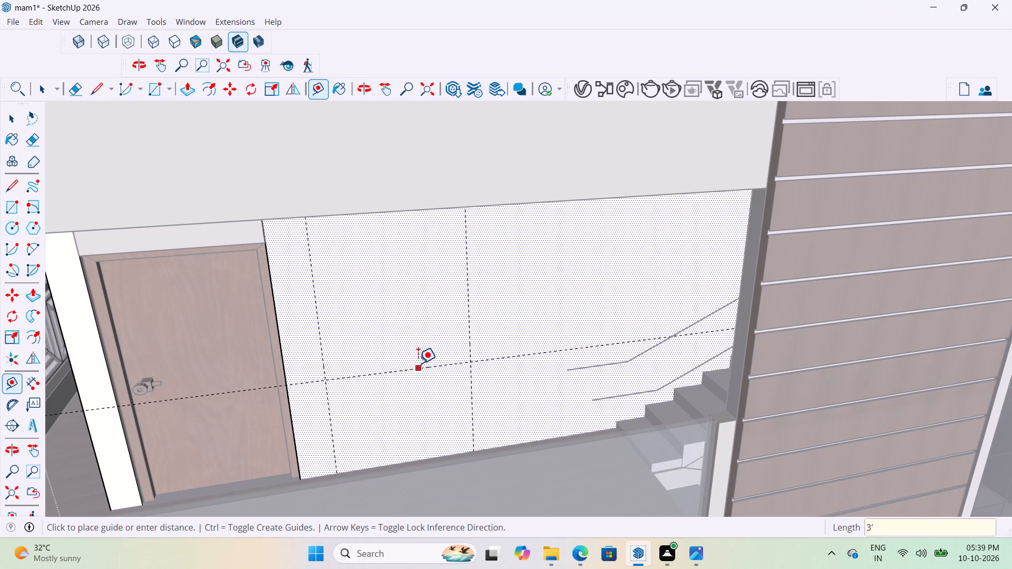
type("4'")
key("Return")
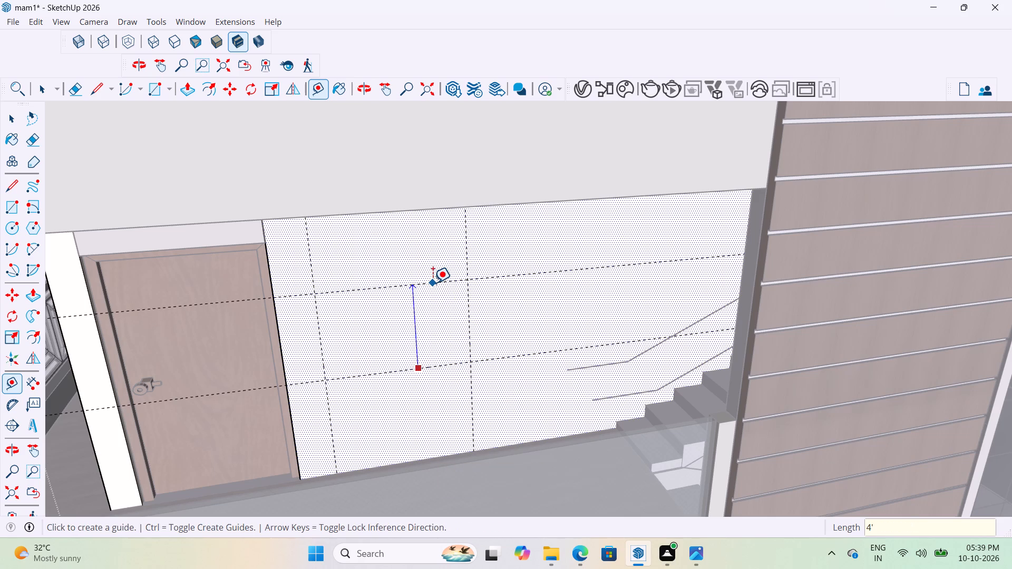
Draw a 4' by 4' window rectangle on the balcony wall between the guide intersections.
key("r")
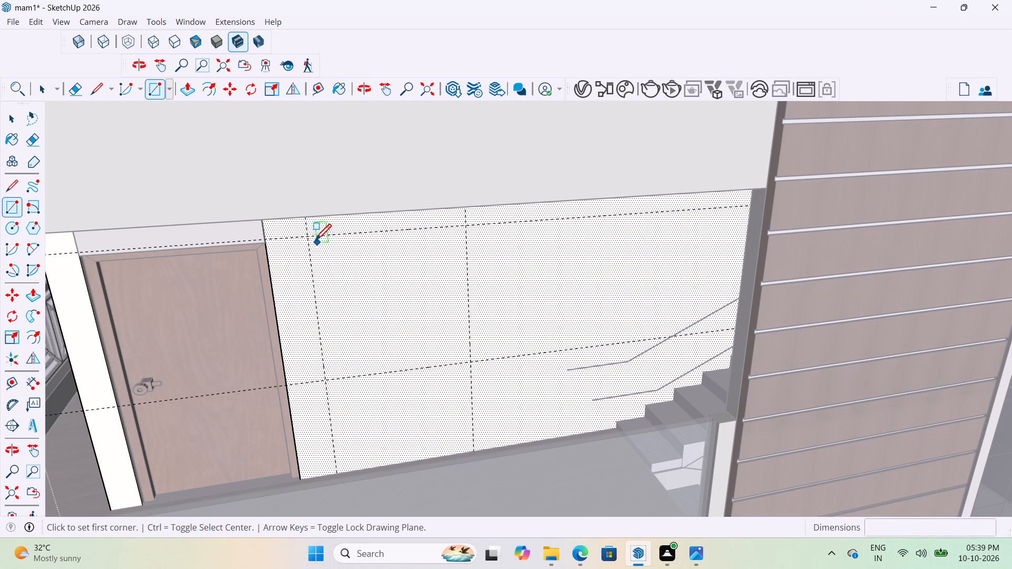
left_click(309, 238)
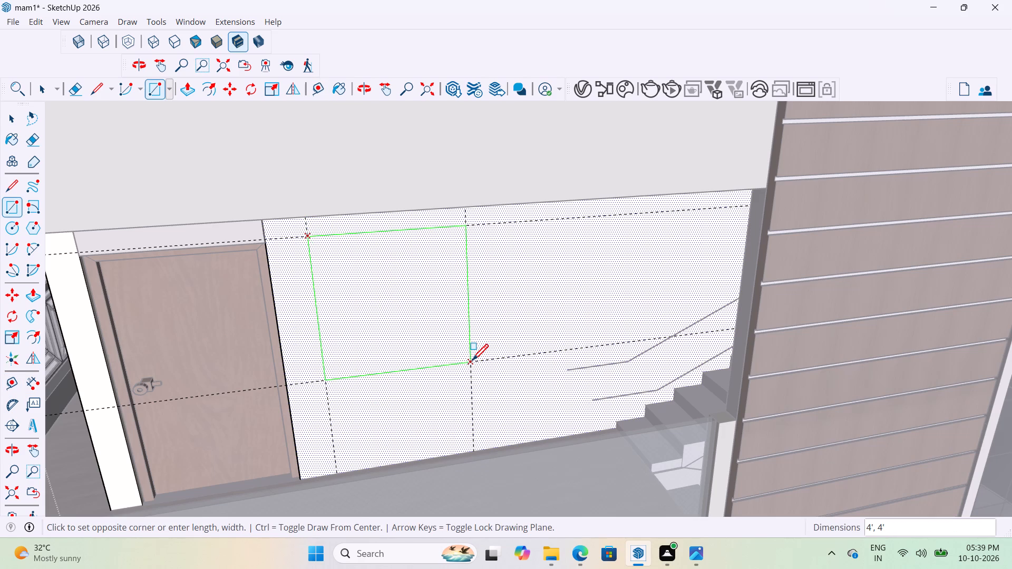
left_click(472, 362)
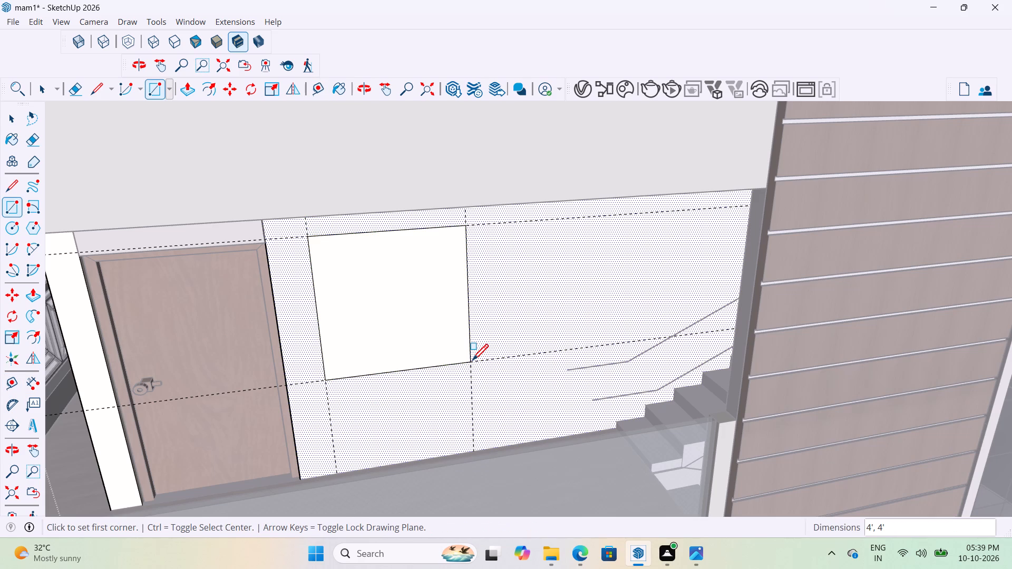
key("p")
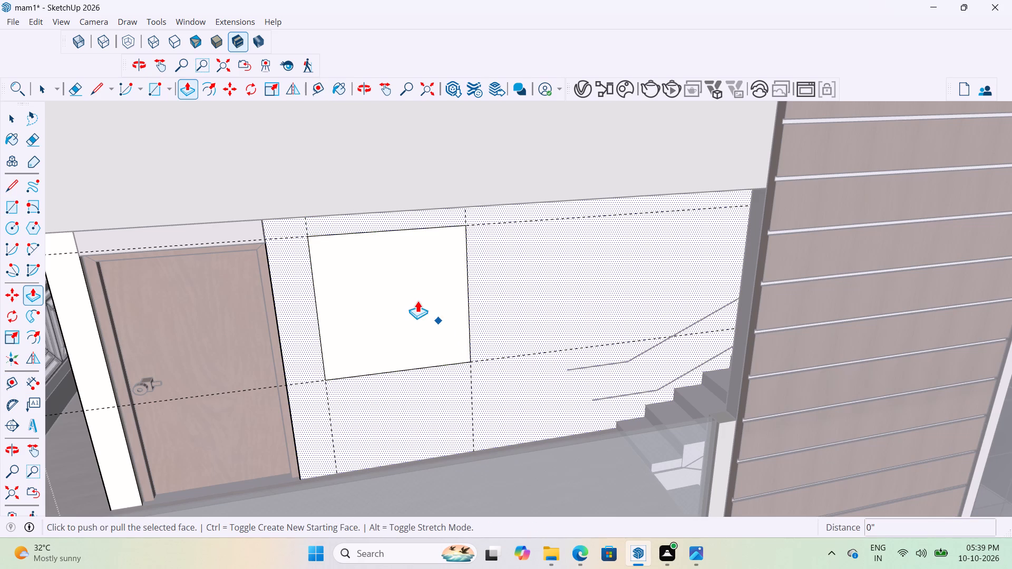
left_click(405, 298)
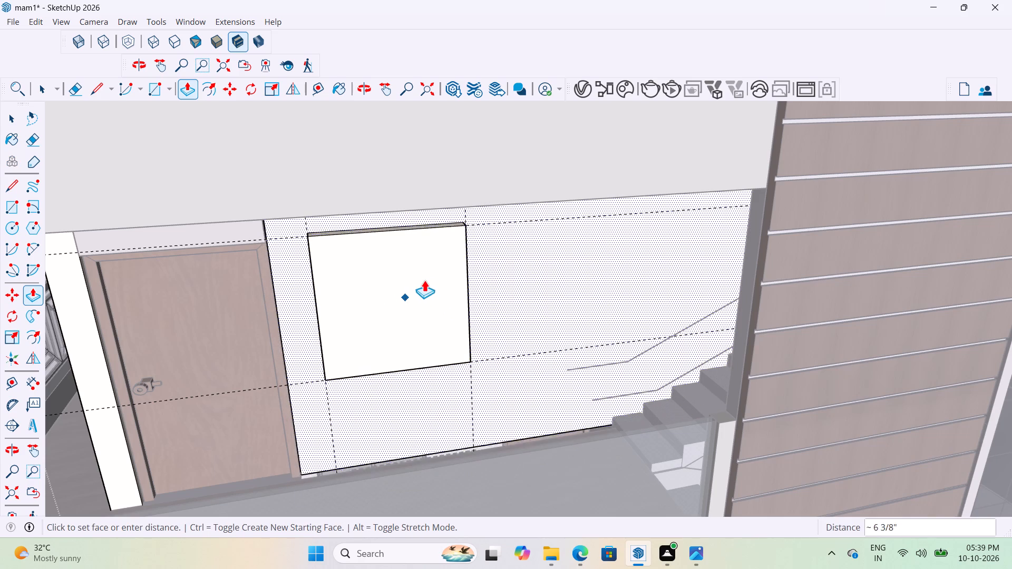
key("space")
Push the 4' by 4' window rectangle about 3' 10" inward through the first-floor balcony wall.
left_click(420, 274)
key("p")
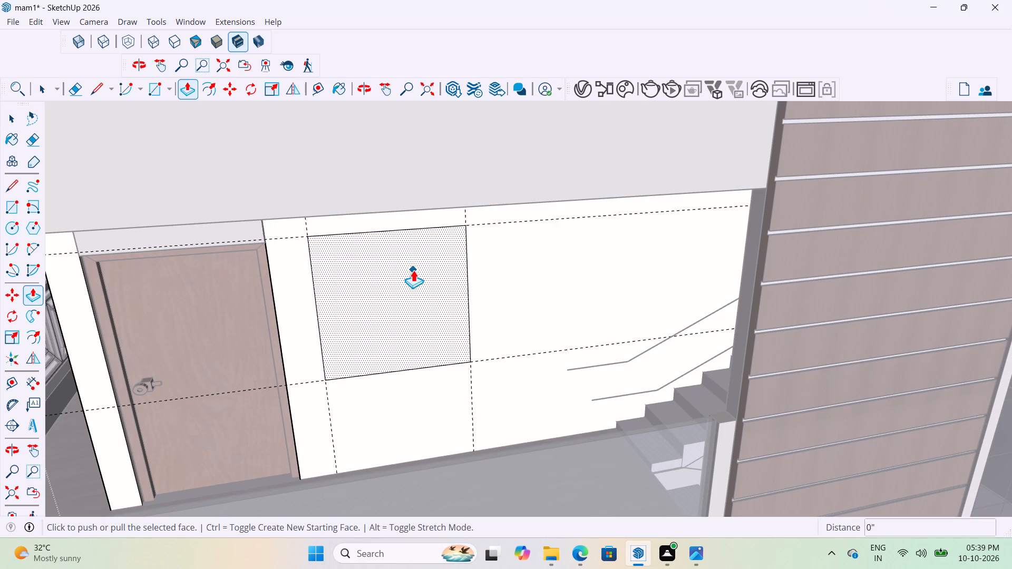
left_click(413, 270)
middle_click_drag(387, 236, 469, 225)
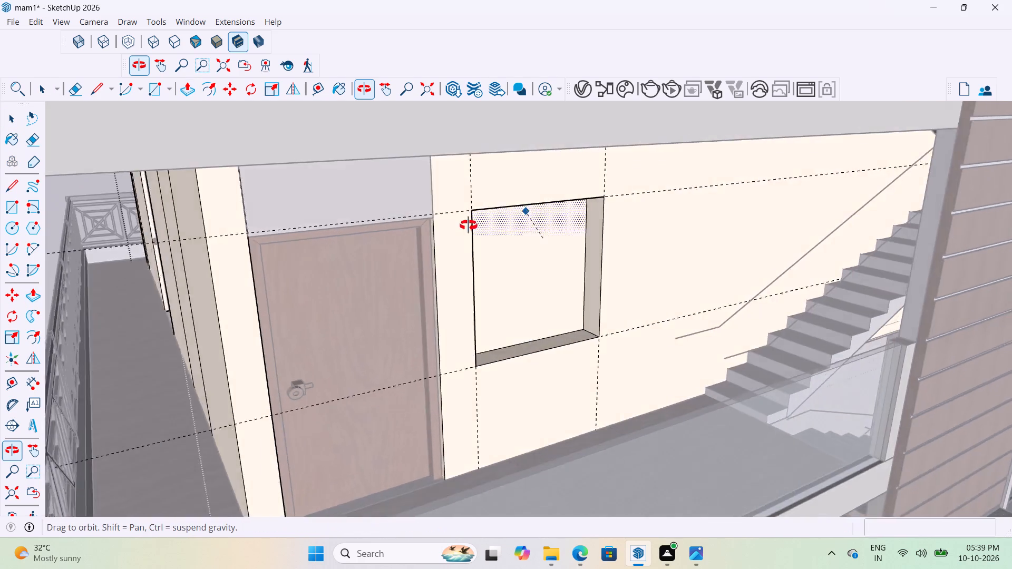
middle_click_drag(469, 225, 432, 213)
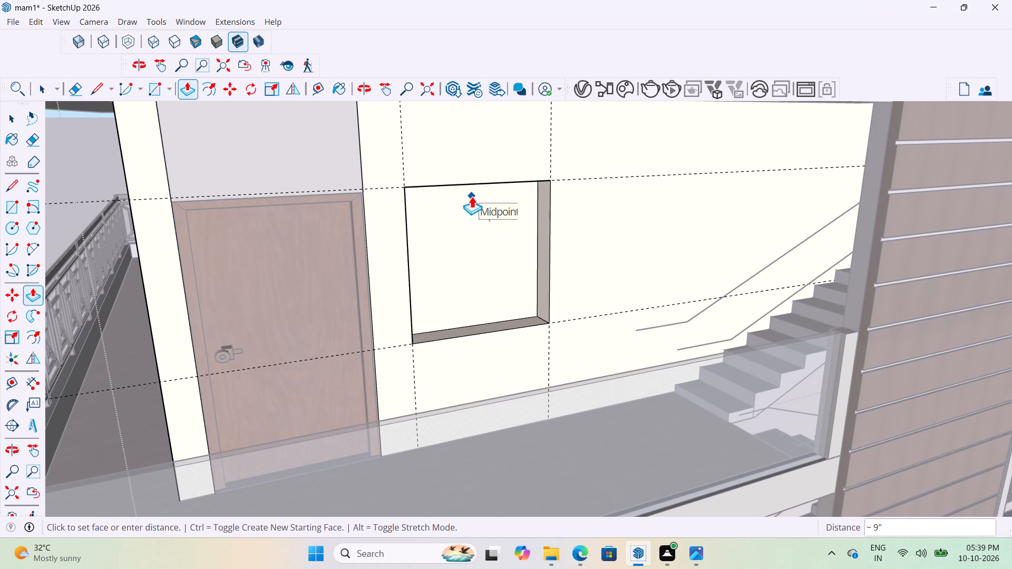
scroll(472, 196, "down", 1)
middle_click_drag(474, 198, 573, 205)
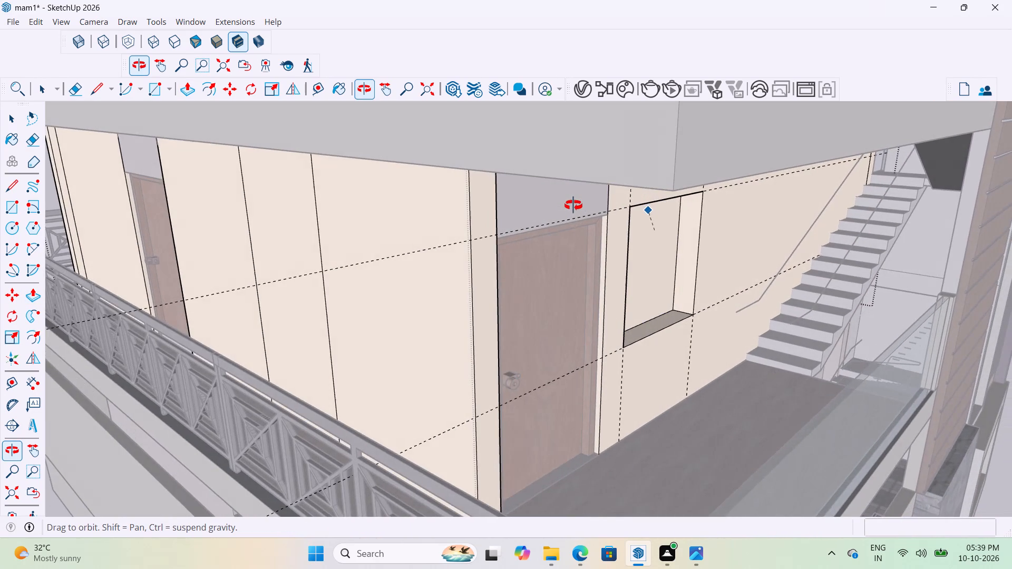
middle_click_drag(573, 205, 577, 207)
middle_click_drag(586, 225, 470, 218)
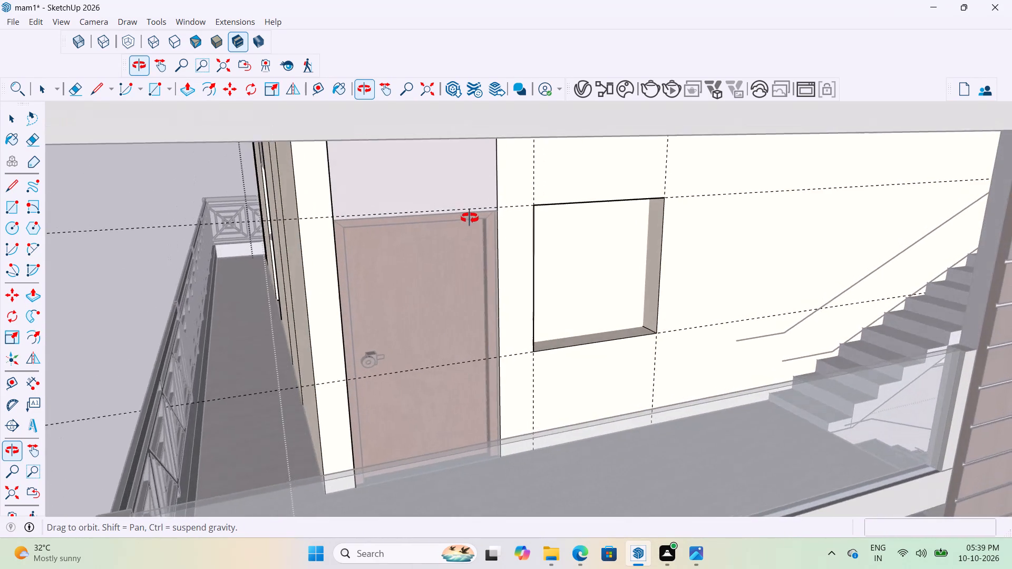
middle_click_drag(470, 218, 468, 228)
left_click(558, 223)
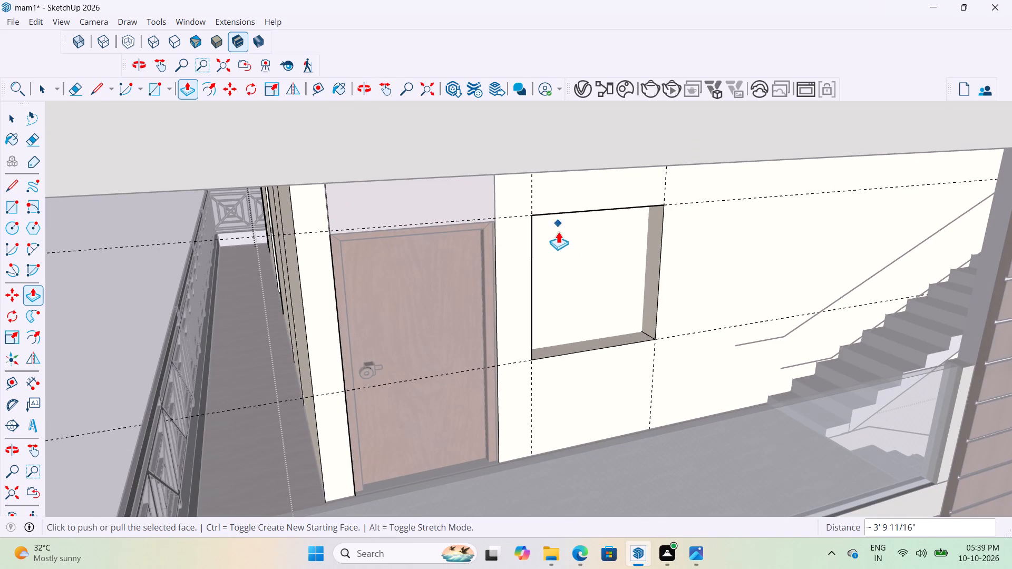
Delete the faces blocking the window recess so the opening passes fully through the balcony wall.
key("space")
left_click(591, 289)
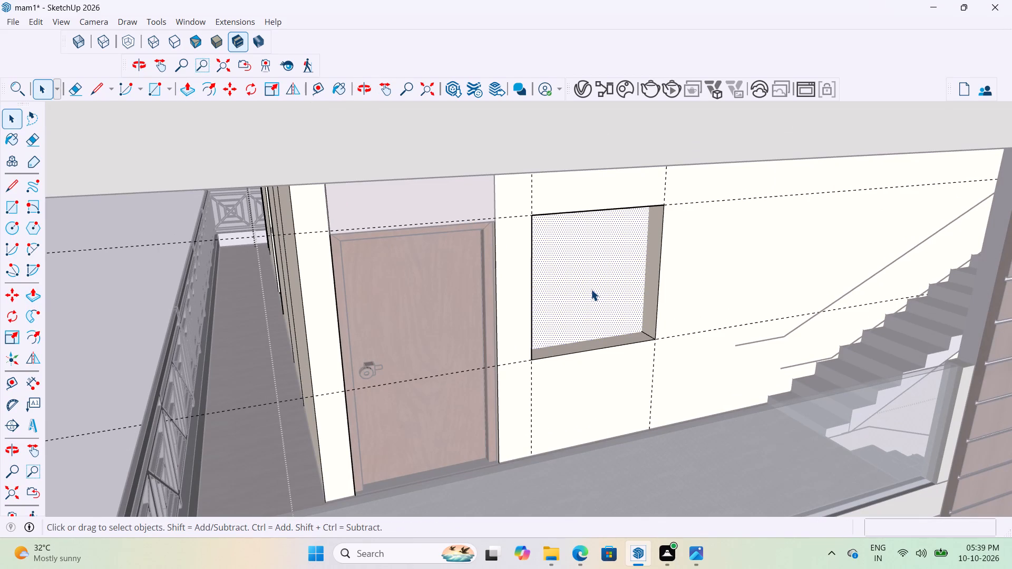
key("Delete")
scroll(591, 289, "up", 2)
middle_click_drag(593, 285, 515, 280)
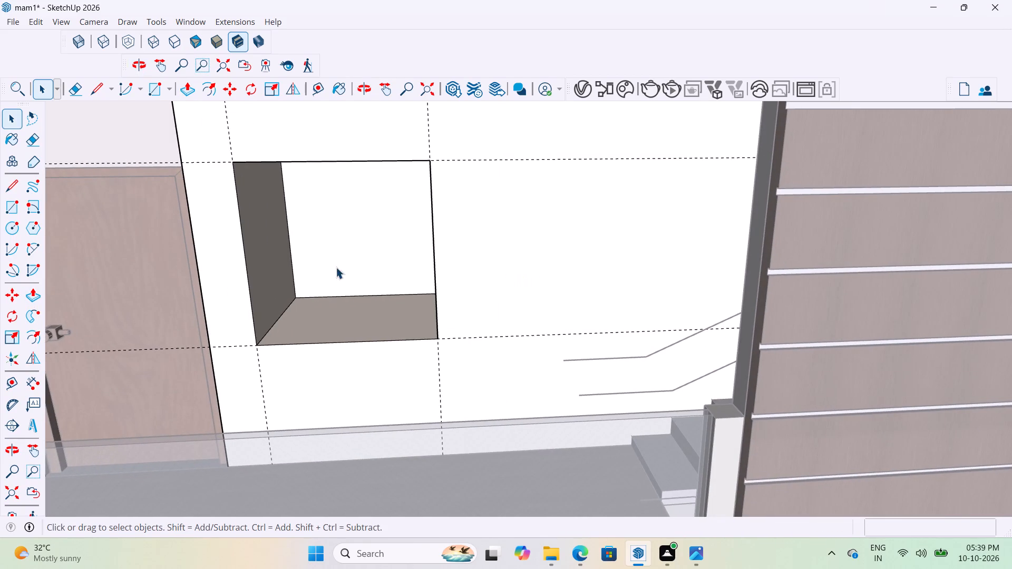
scroll(372, 240, "up", 2)
middle_click_drag(392, 218, 462, 231)
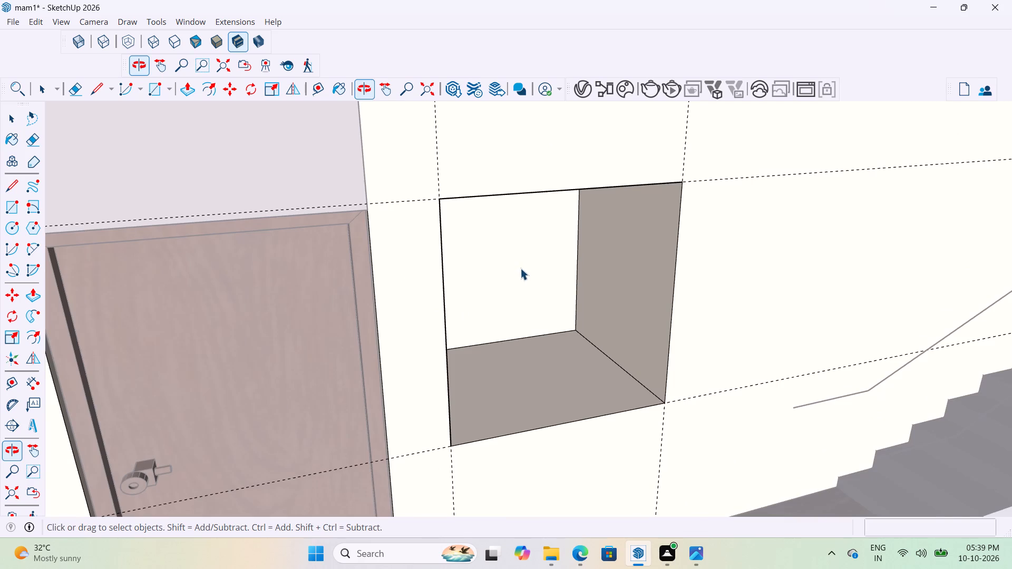
scroll(520, 268, "up", 2)
left_click(520, 264)
key("Delete")
Examine the balcony window opening's side faces, sill and the room behind it from several angles.
middle_click_drag(554, 273, 521, 272)
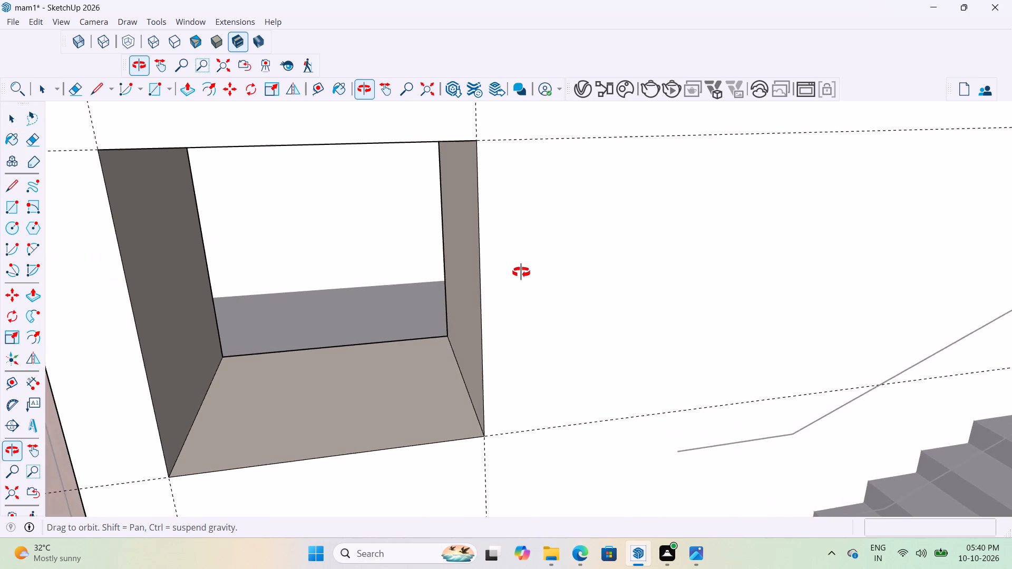
middle_click_drag(521, 272, 540, 272)
scroll(543, 261, "up", 1)
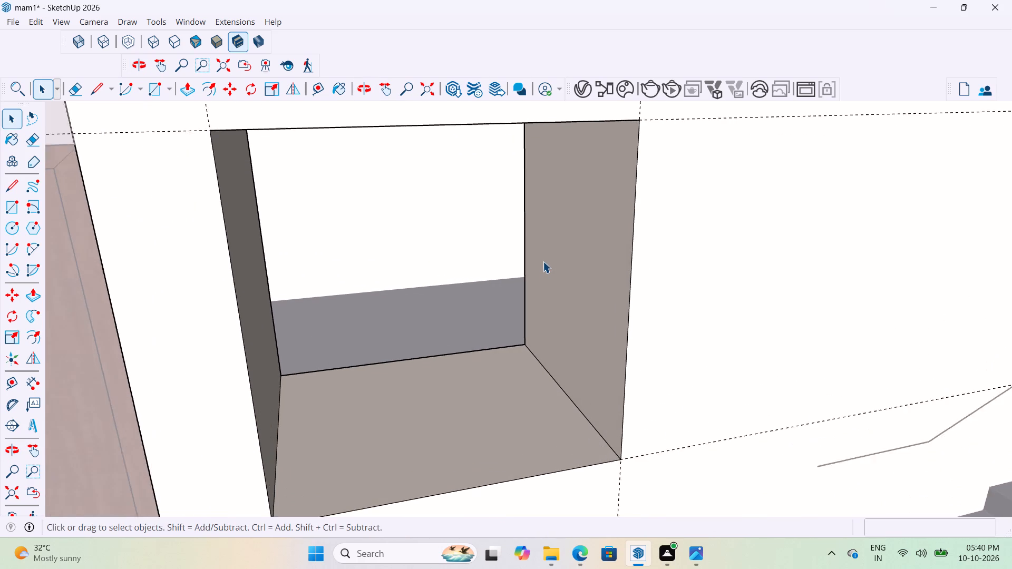
scroll(543, 261, "up", 1)
scroll(543, 261, "down", 3)
middle_click_drag(533, 264, 493, 269)
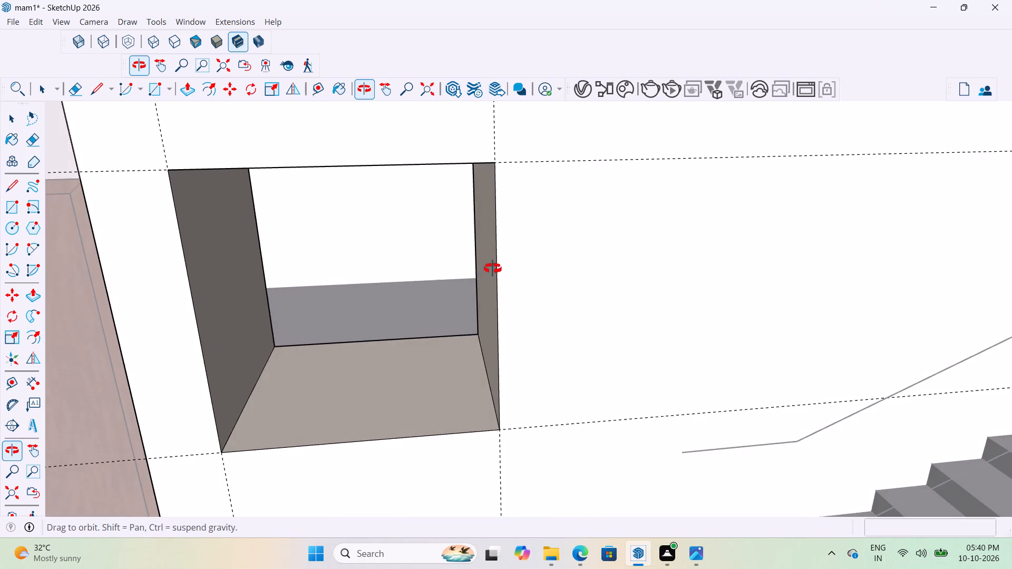
middle_click_drag(493, 269, 549, 270)
scroll(542, 301, "up", 2)
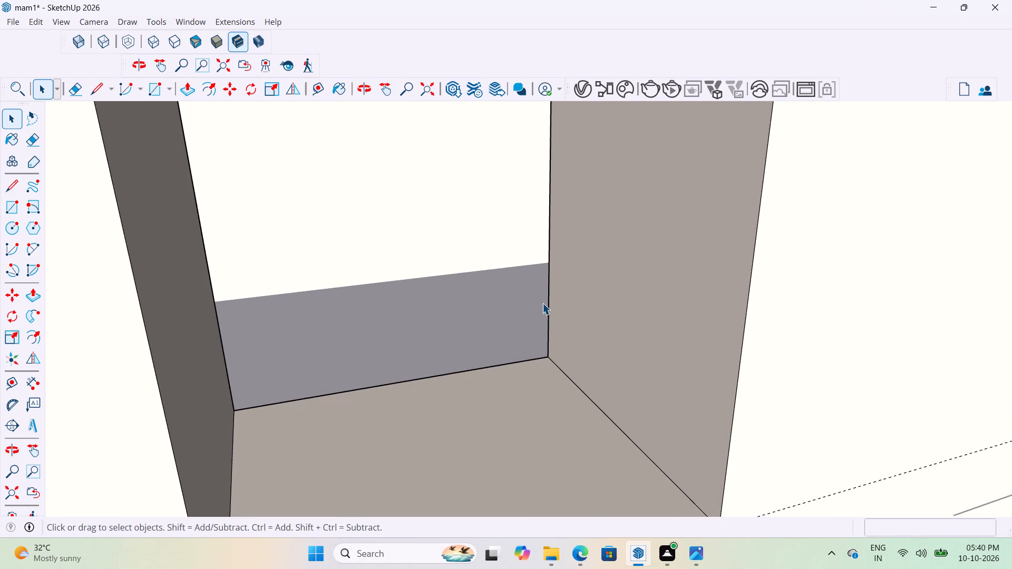
scroll(542, 303, "down", 3)
scroll(536, 292, "up", 2)
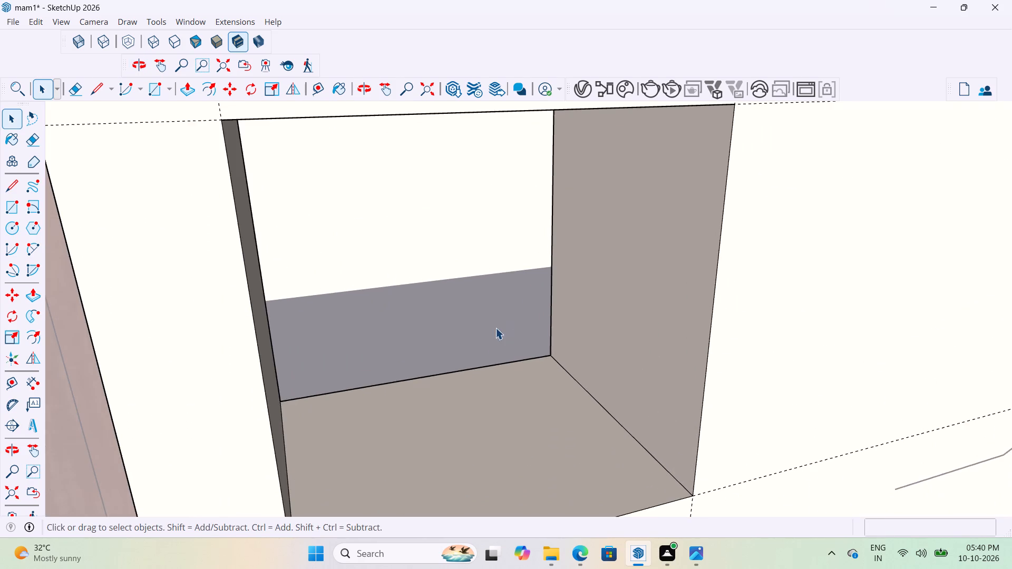
scroll(492, 337, "down", 3)
scroll(481, 281, "up", 2)
scroll(398, 296, "down", 3)
middle_click_drag(617, 262, 616, 233)
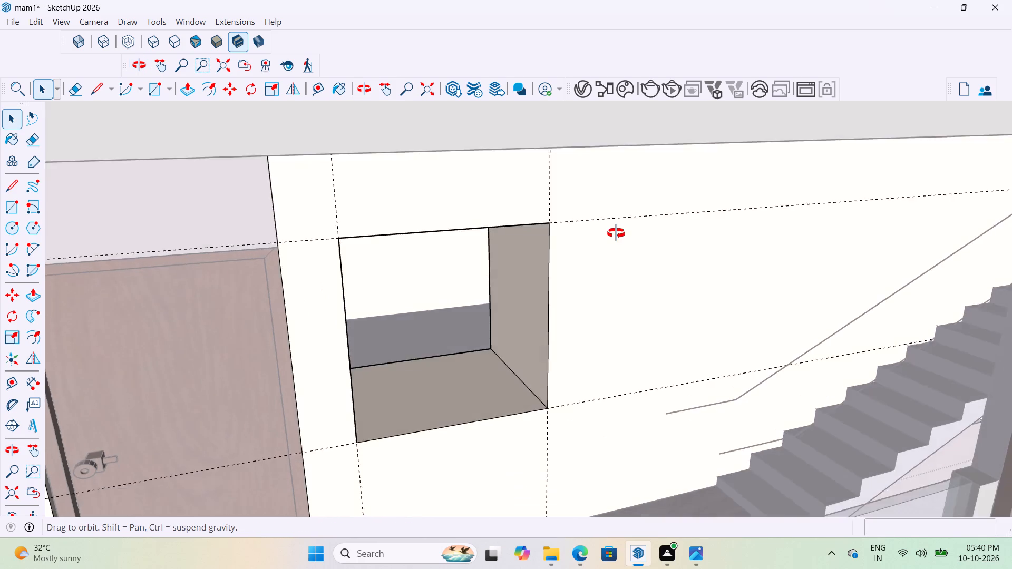
middle_click_drag(616, 233, 677, 231)
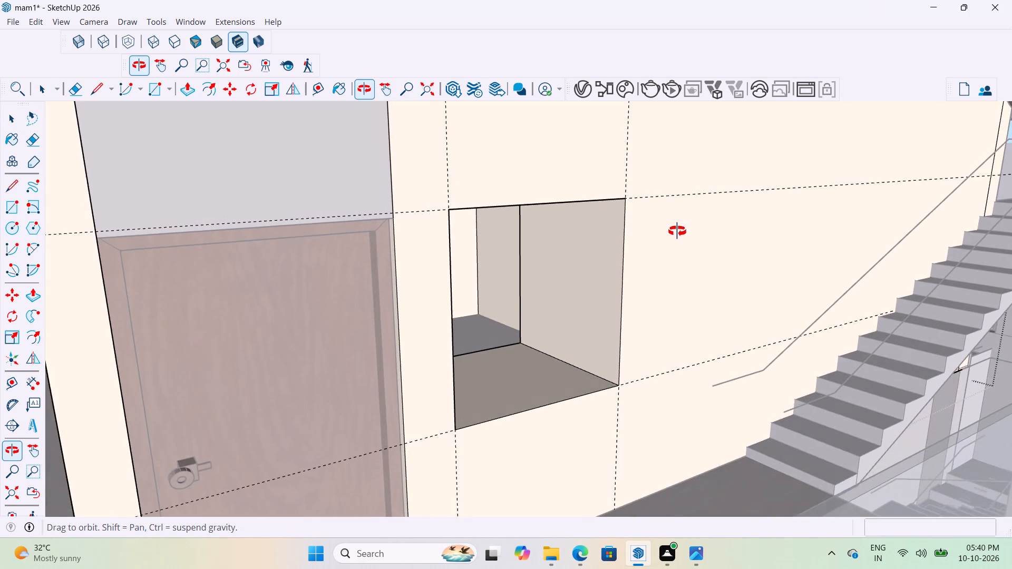
middle_click_drag(677, 231, 670, 236)
scroll(609, 302, "down", 2)
middle_click_drag(635, 310, 616, 310)
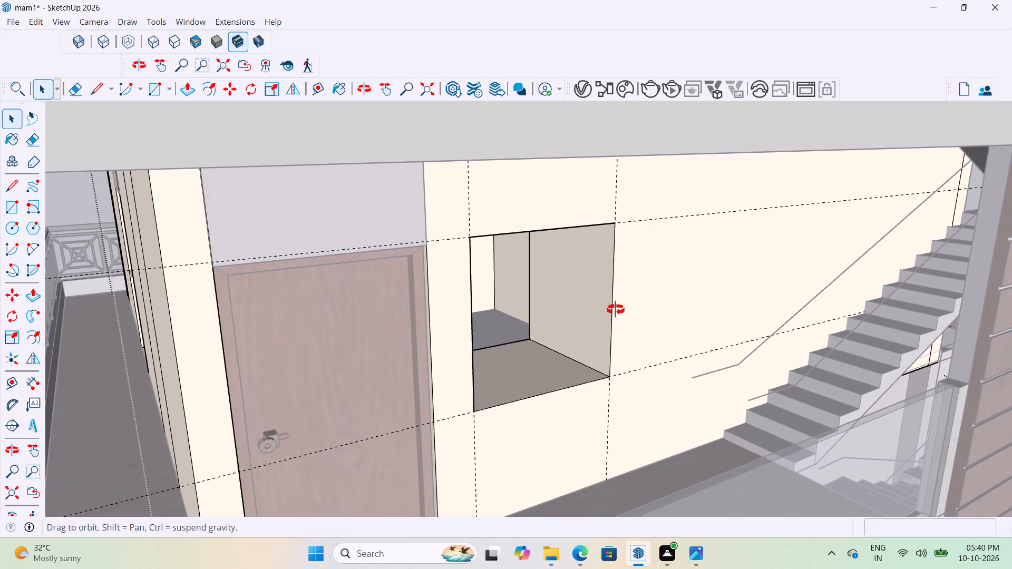
middle_click_drag(616, 310, 556, 320)
scroll(556, 320, "down", 14)
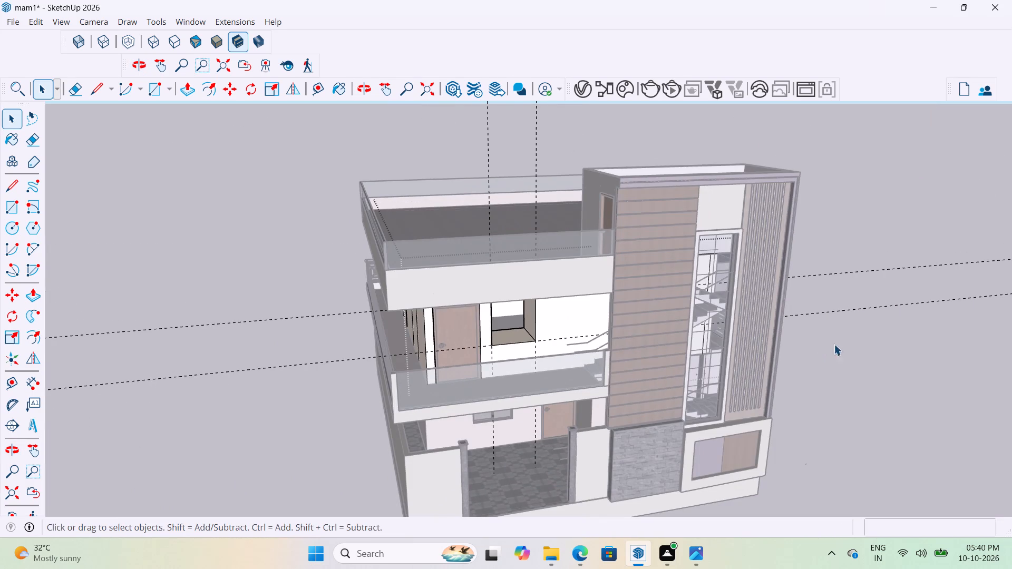
Close the first-floor wall group.
left_click(873, 316)
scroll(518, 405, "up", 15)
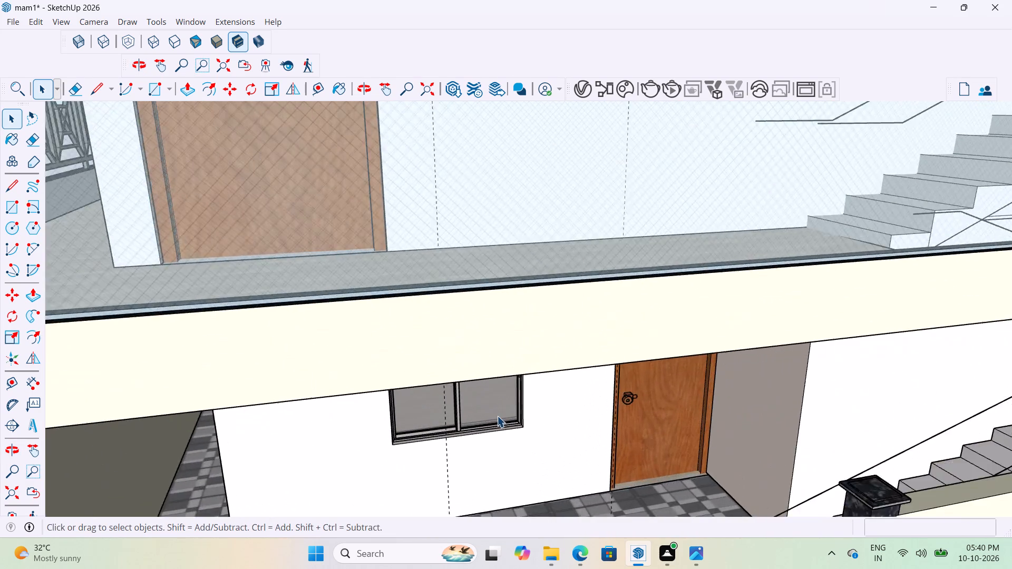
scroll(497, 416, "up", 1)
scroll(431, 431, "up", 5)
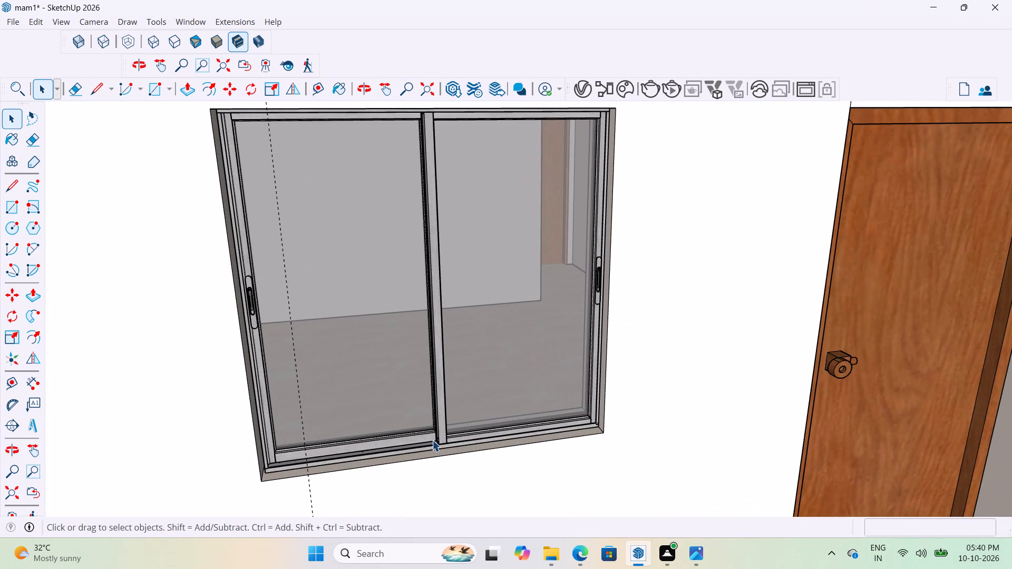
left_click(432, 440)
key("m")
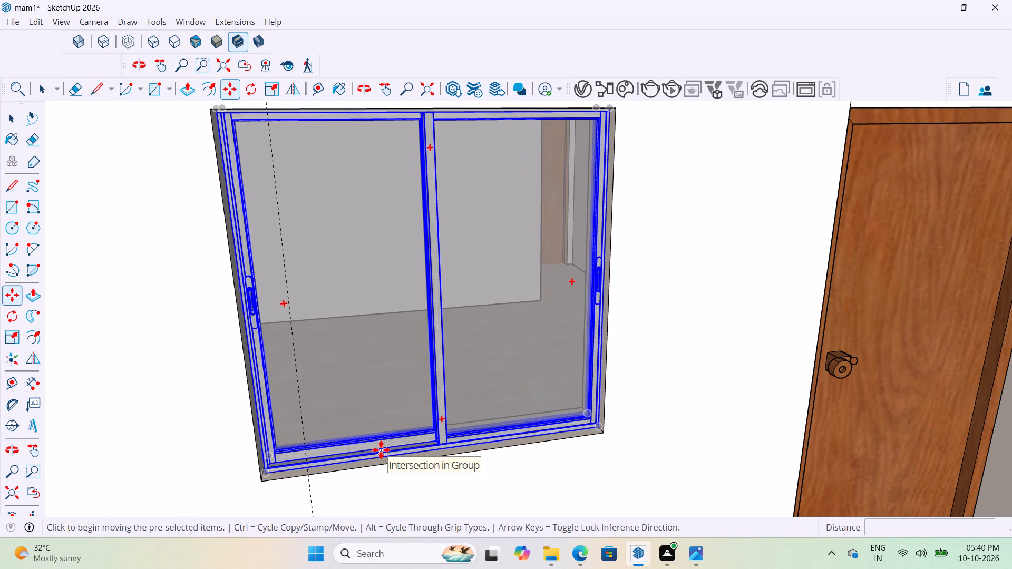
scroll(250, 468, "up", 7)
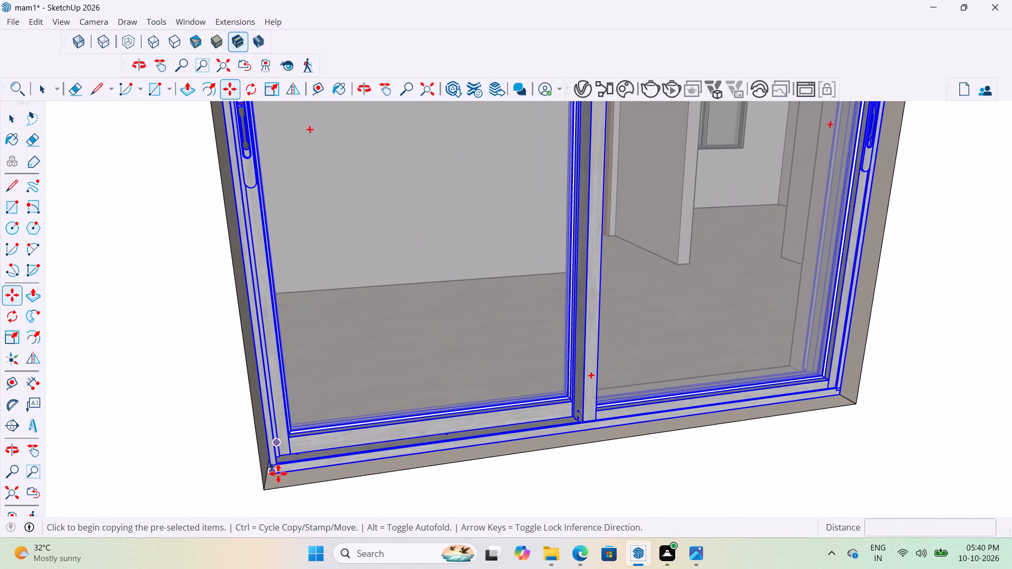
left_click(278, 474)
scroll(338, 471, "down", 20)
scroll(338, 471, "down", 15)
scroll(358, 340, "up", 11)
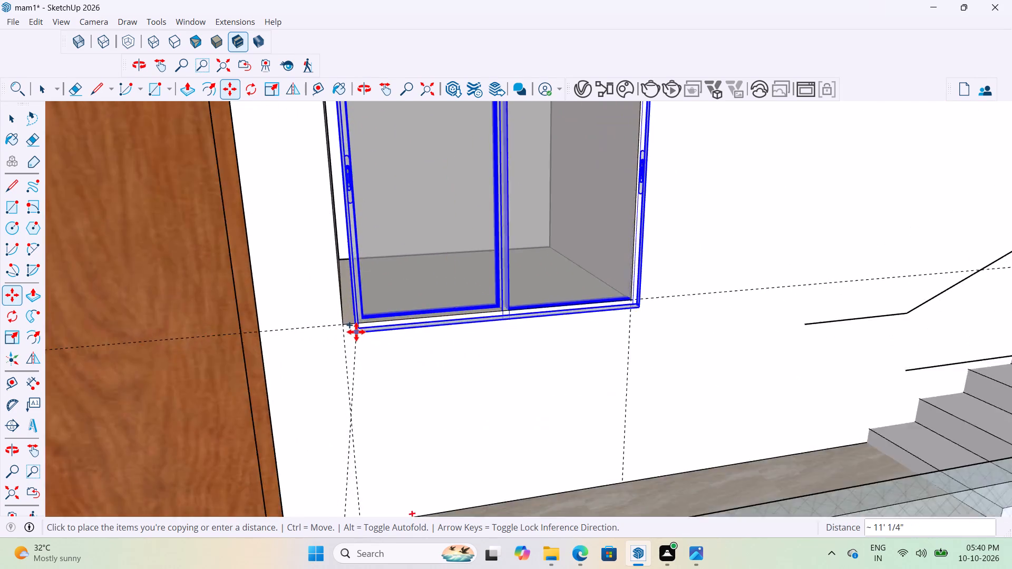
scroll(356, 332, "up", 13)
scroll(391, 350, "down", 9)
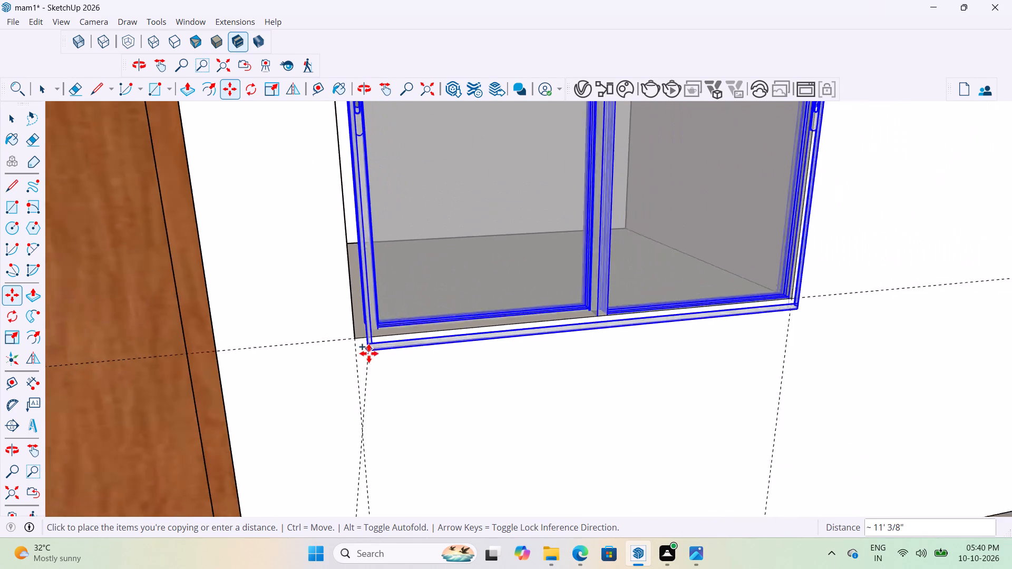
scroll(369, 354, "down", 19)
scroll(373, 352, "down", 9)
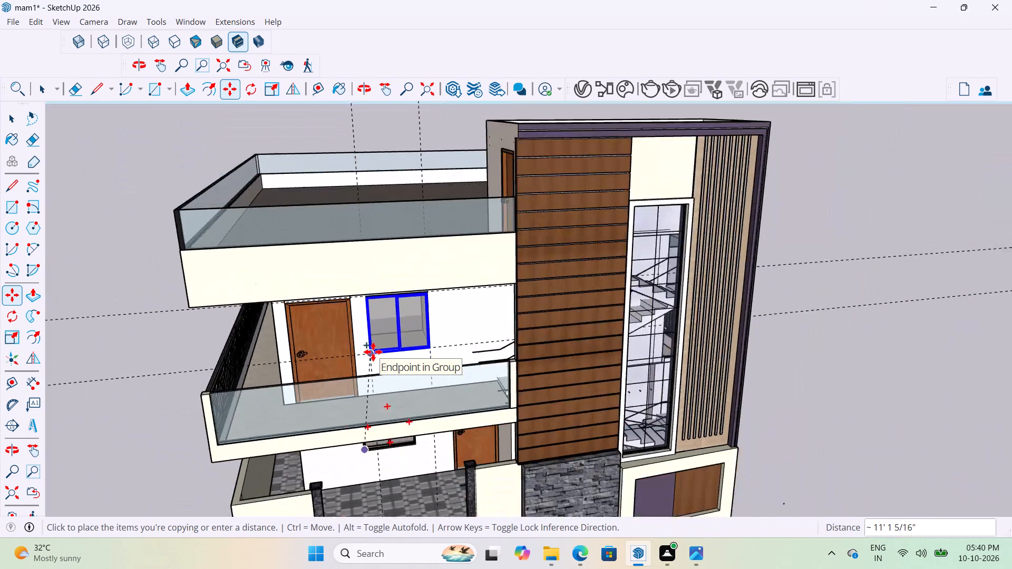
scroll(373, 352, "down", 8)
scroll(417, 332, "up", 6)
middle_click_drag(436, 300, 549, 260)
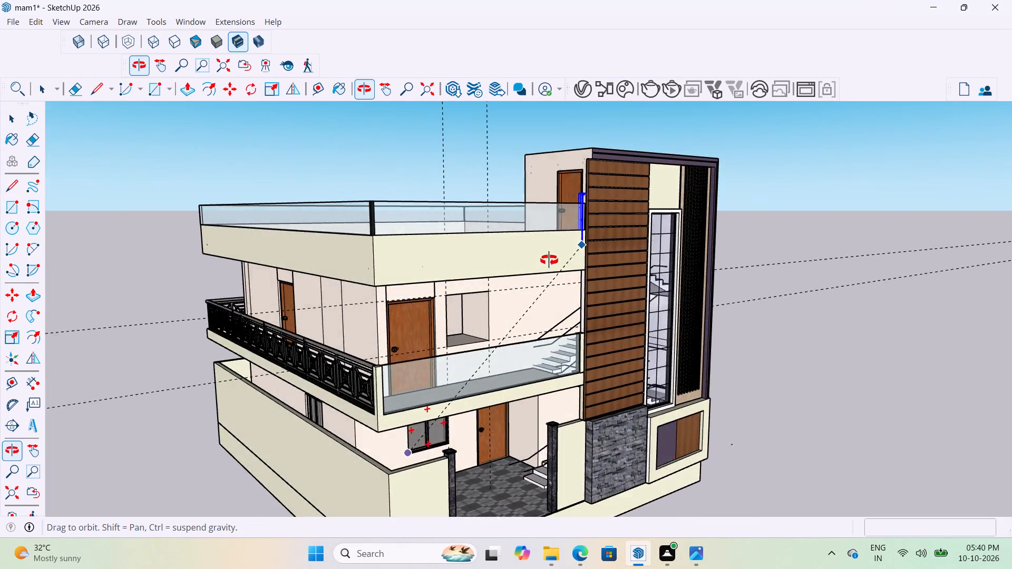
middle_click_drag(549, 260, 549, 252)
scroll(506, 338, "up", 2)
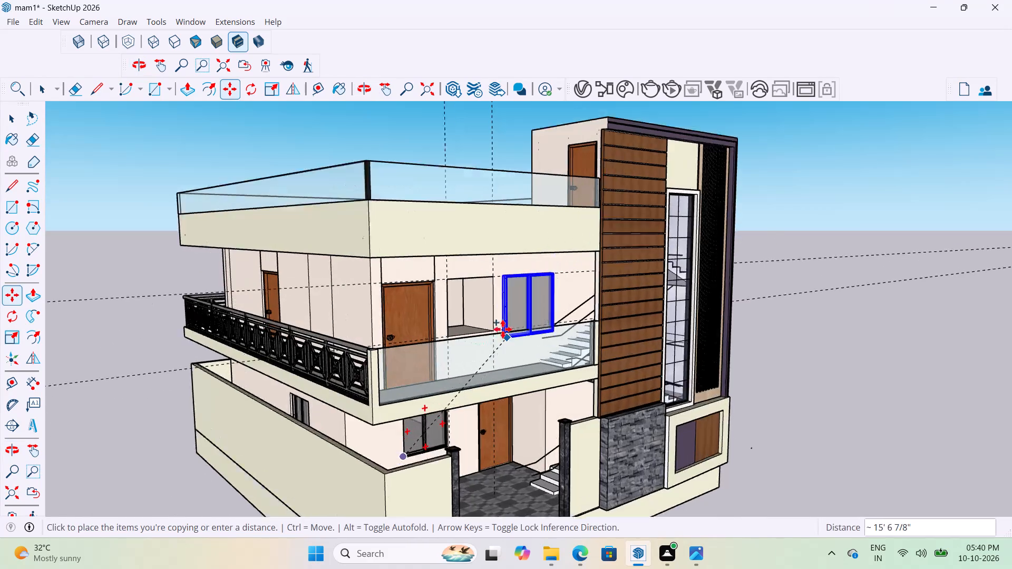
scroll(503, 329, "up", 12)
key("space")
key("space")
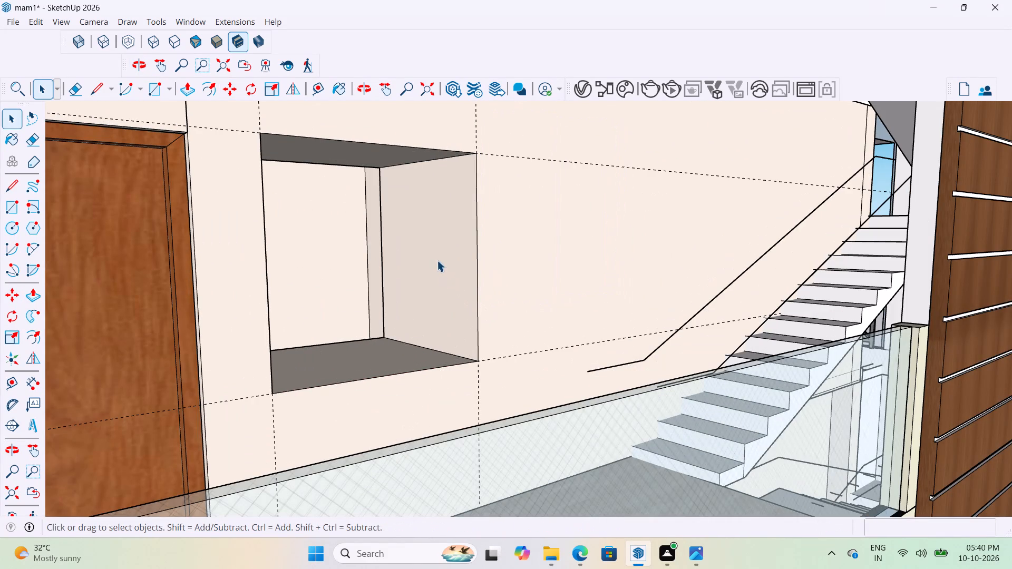
Examine how deep the balcony window opening extends into the first-floor room.
middle_click_drag(461, 285, 470, 344)
scroll(425, 350, "up", 3)
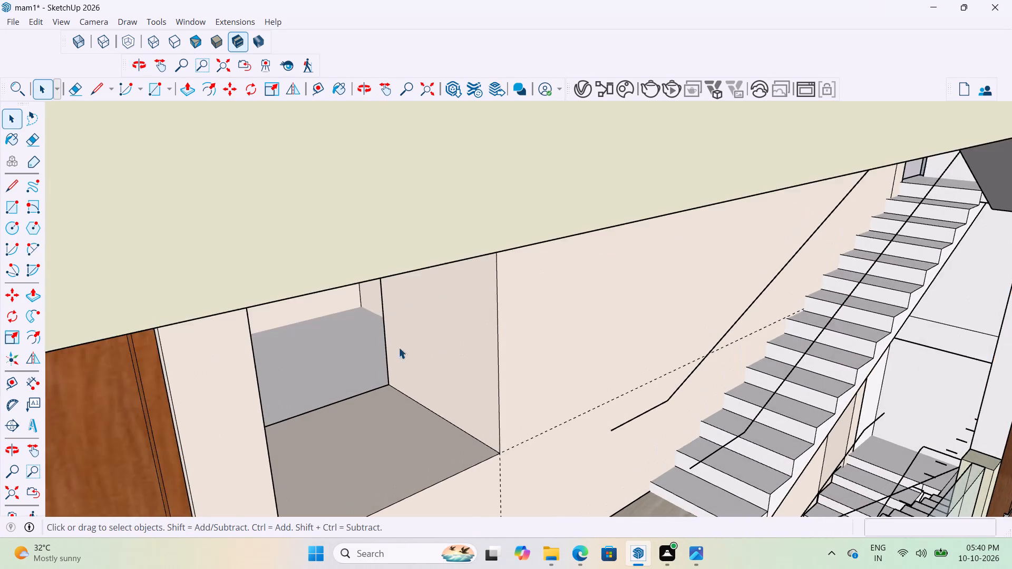
scroll(398, 347, "up", 5)
middle_click_drag(391, 288, 476, 275)
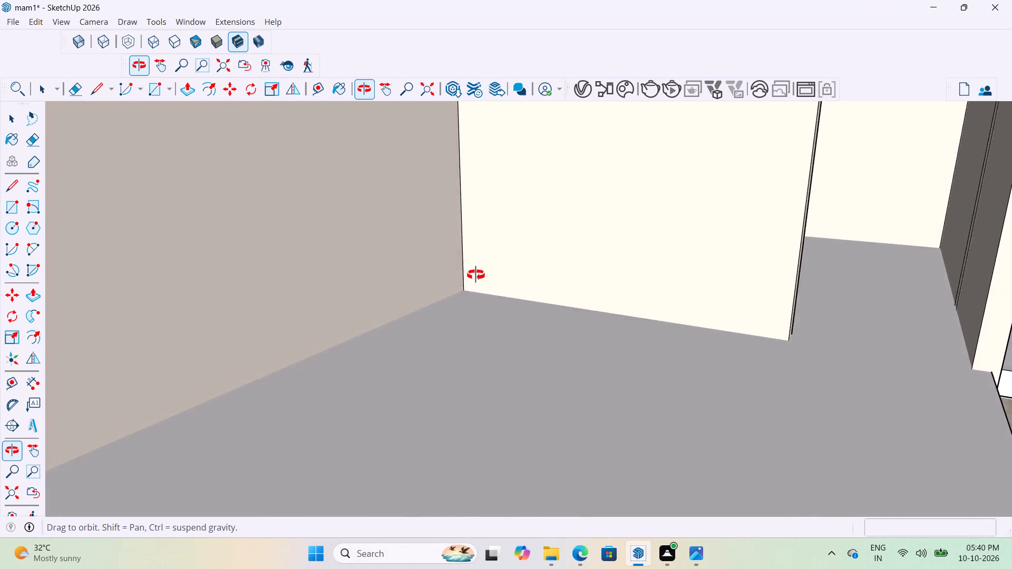
middle_click_drag(476, 275, 491, 277)
scroll(400, 290, "down", 2)
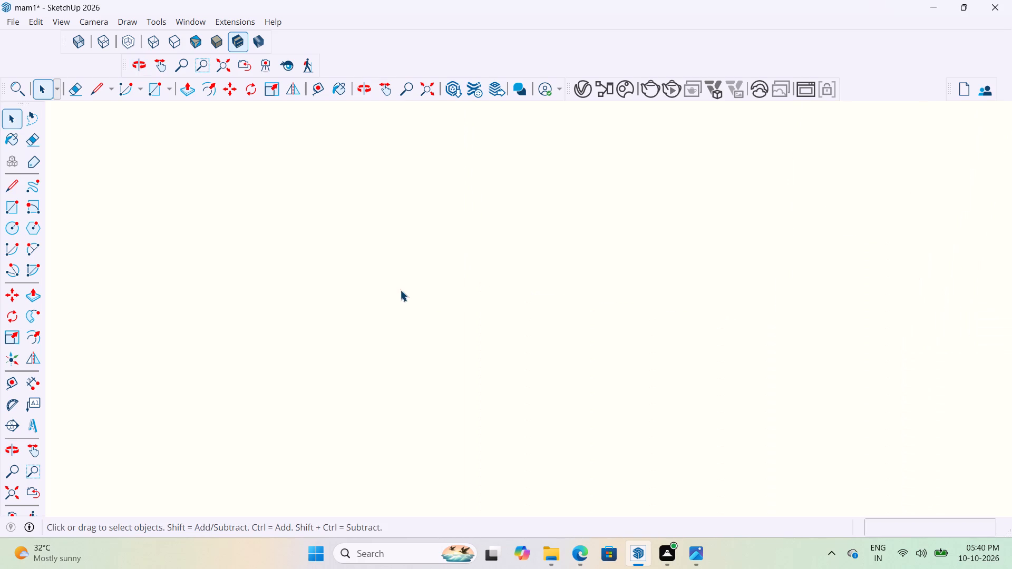
scroll(400, 290, "down", 5)
scroll(421, 245, "down", 20)
scroll(421, 245, "down", 4)
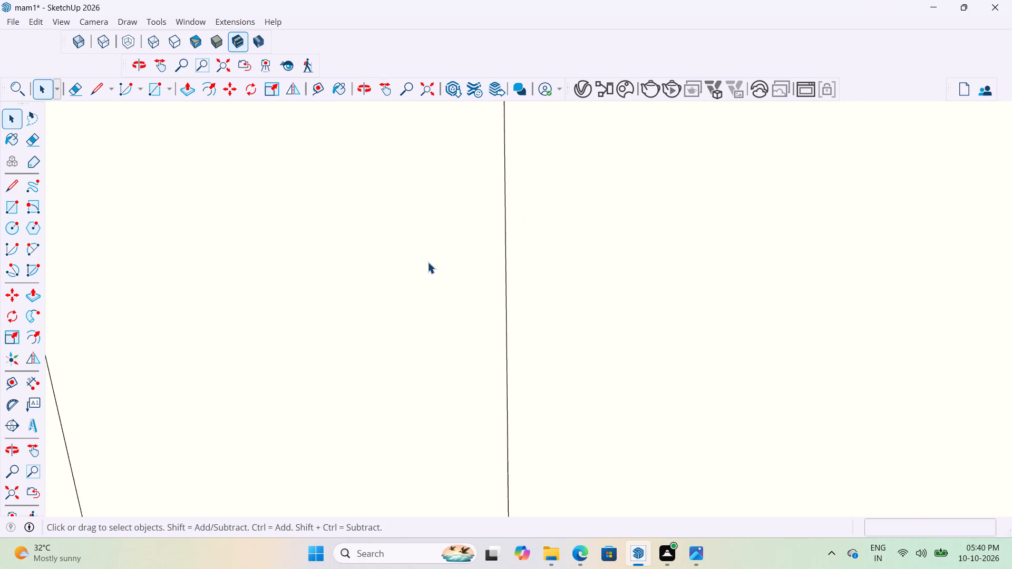
scroll(427, 262, "down", 20)
scroll(427, 262, "down", 8)
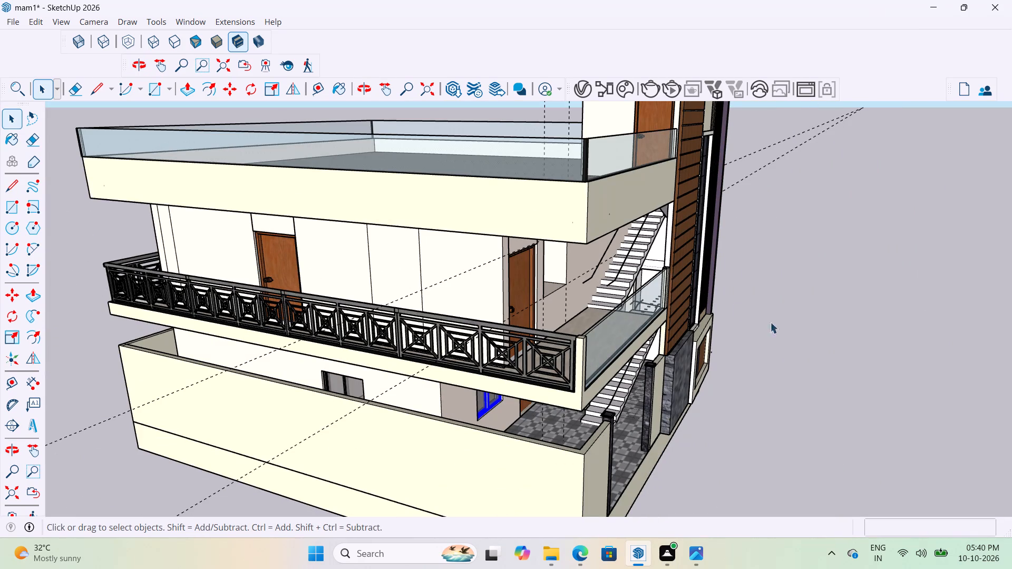
Delete all guides from the model and clear the selection.
left_click(36, 22)
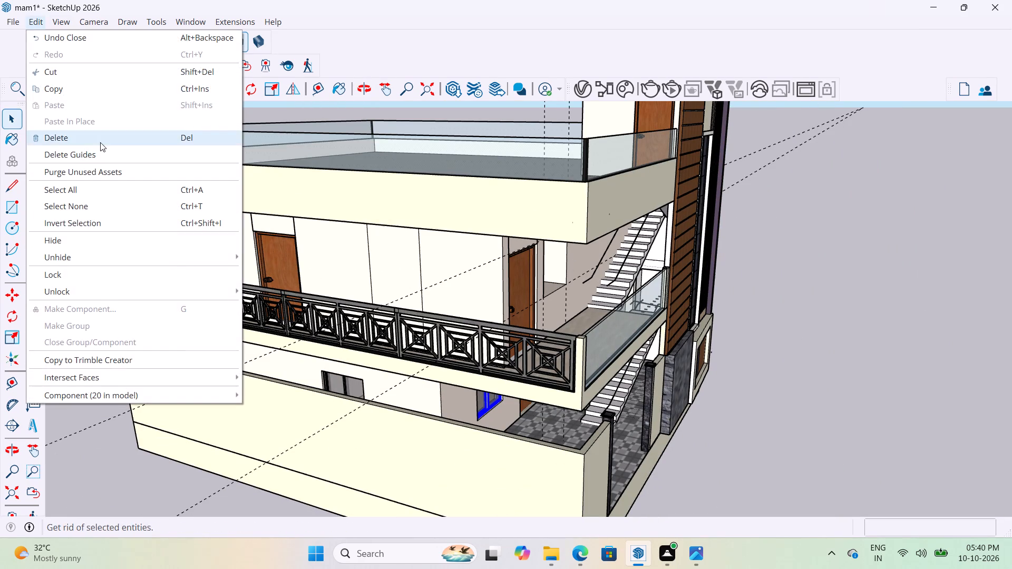
left_click(101, 154)
left_click(844, 273)
scroll(626, 293, "up", 6)
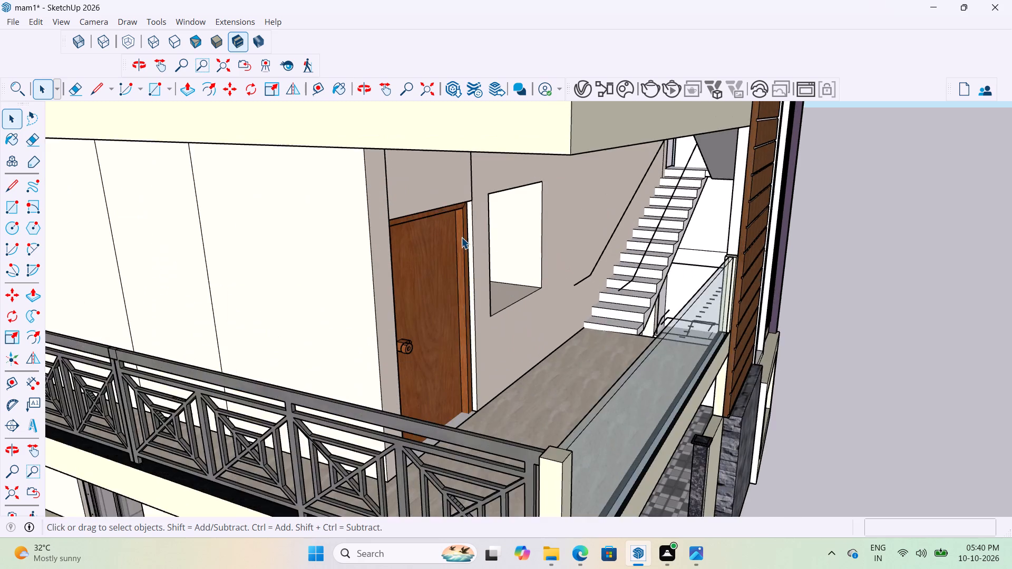
Hide the outer and inner faces of the balcony-front wall panel nearest the corner, within the first-floor wall group.
scroll(478, 248, "down", 4)
middle_click_drag(639, 260, 736, 268)
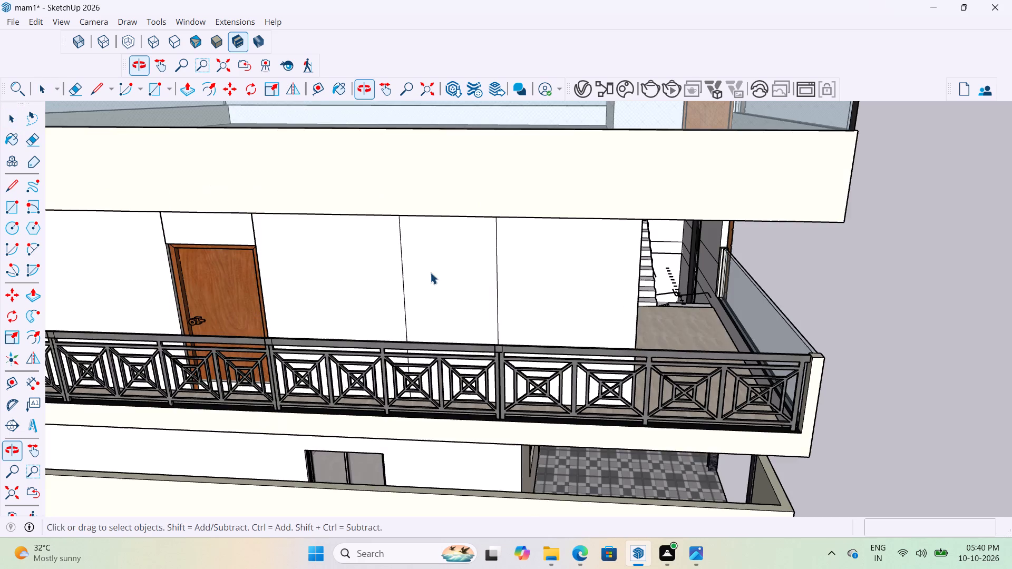
left_click(588, 305)
double_click(573, 293)
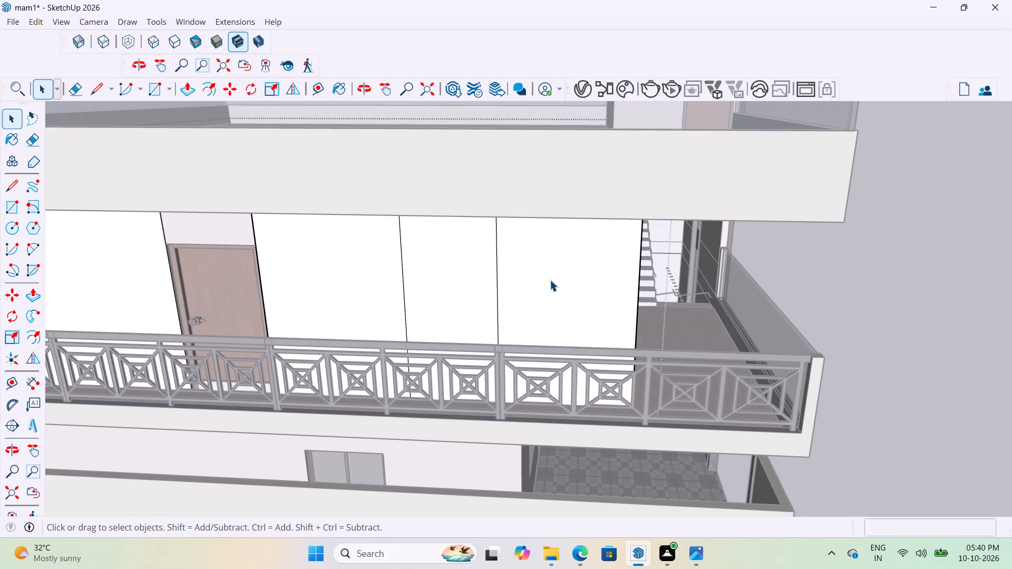
right_click(540, 274)
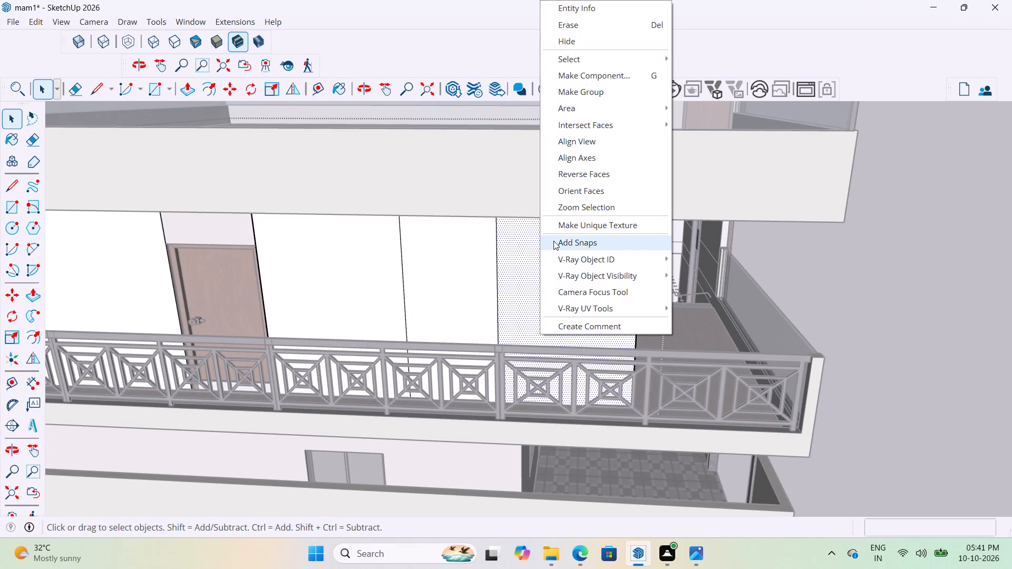
left_click(591, 37)
scroll(590, 284, "up", 3)
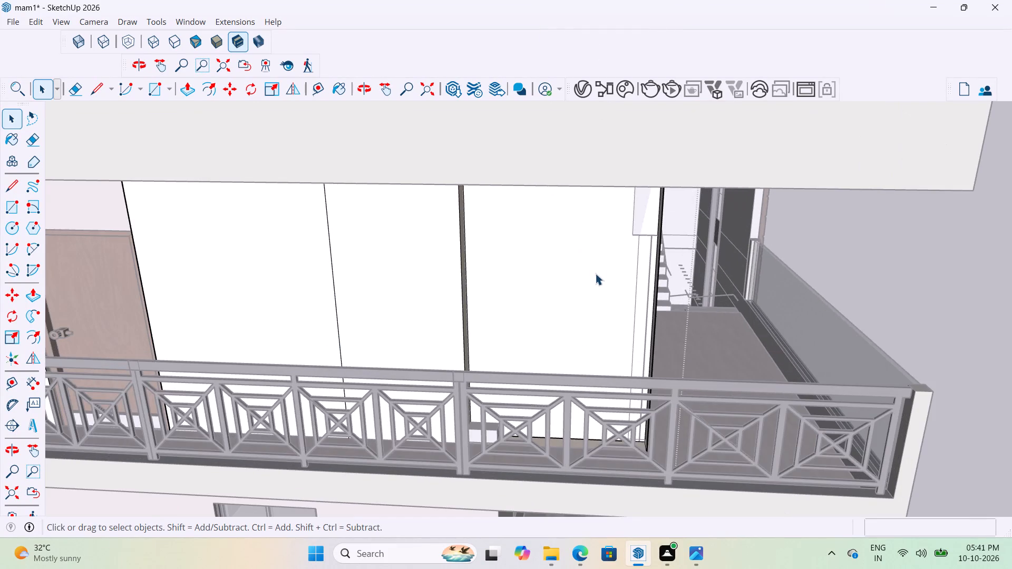
middle_click_drag(595, 263, 532, 262)
scroll(505, 265, "up", 2)
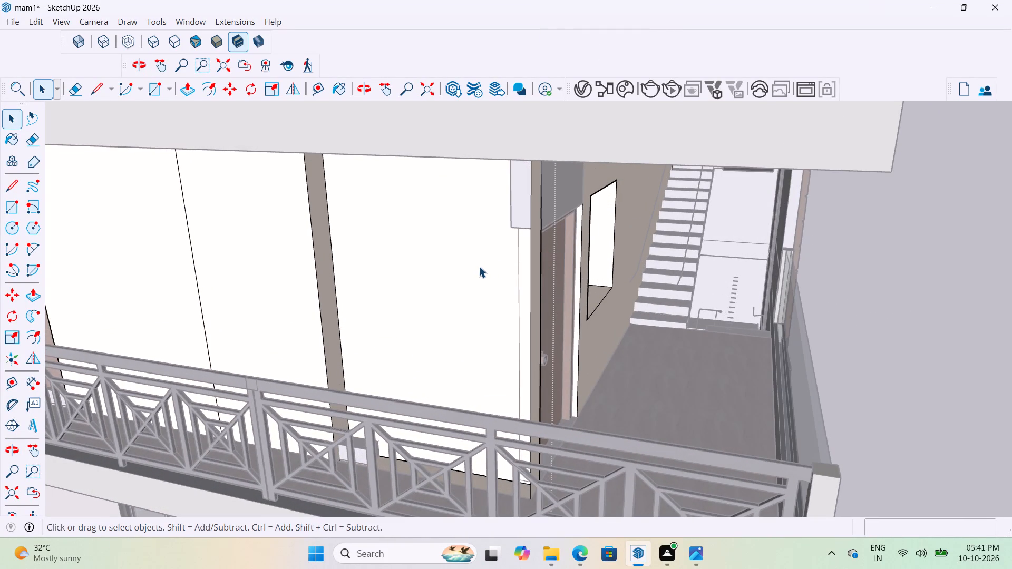
right_click(431, 270)
left_click(483, 37)
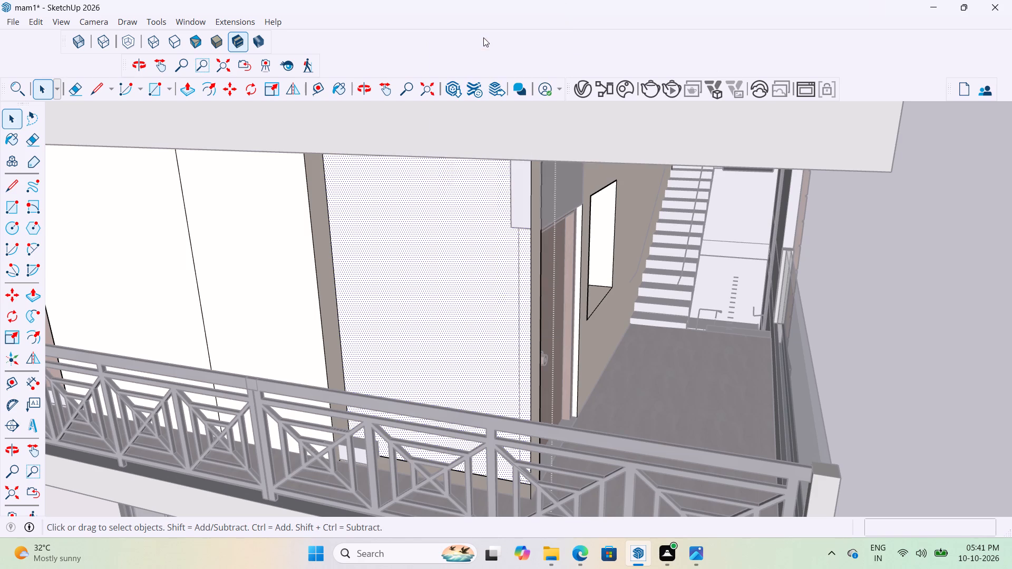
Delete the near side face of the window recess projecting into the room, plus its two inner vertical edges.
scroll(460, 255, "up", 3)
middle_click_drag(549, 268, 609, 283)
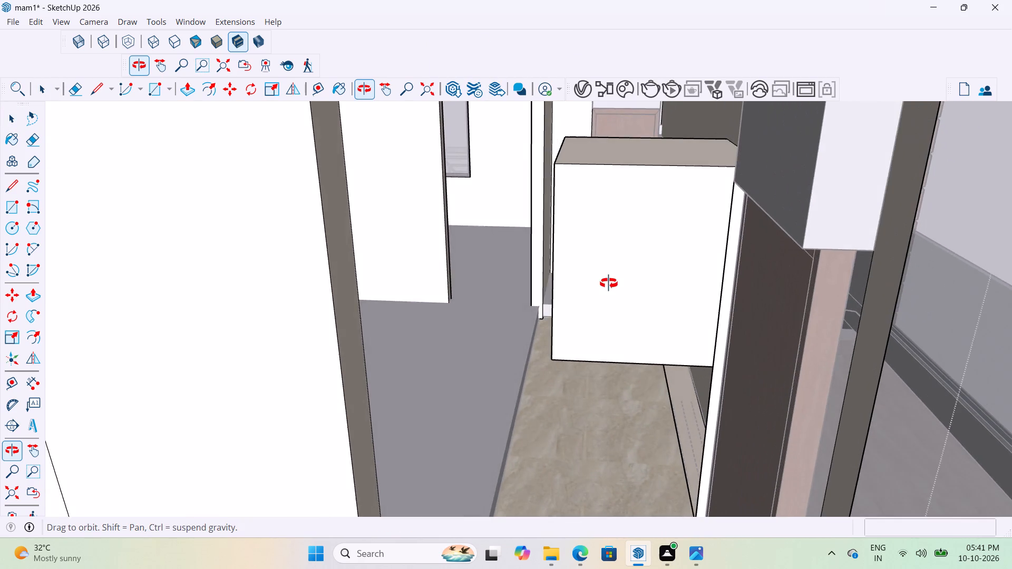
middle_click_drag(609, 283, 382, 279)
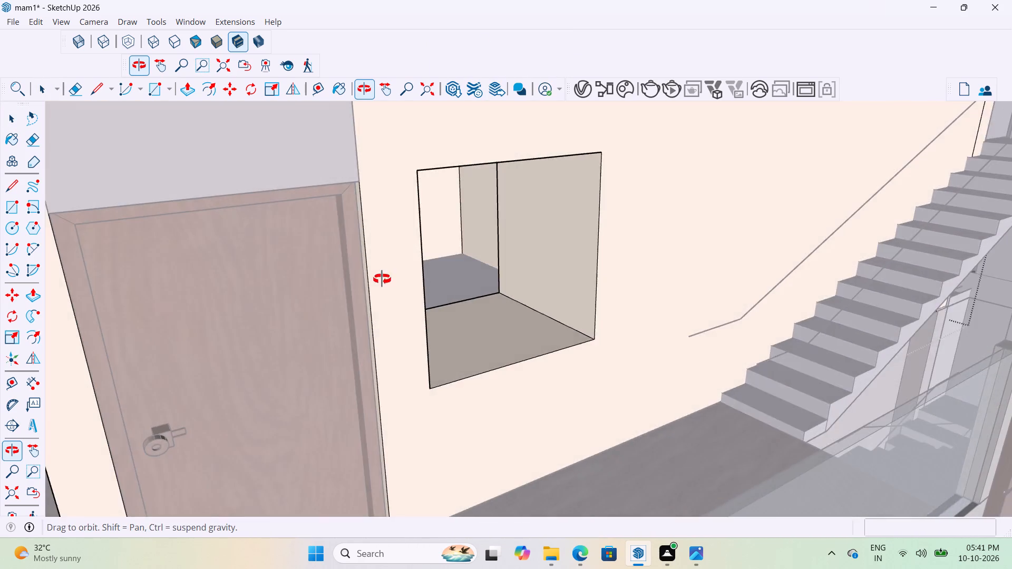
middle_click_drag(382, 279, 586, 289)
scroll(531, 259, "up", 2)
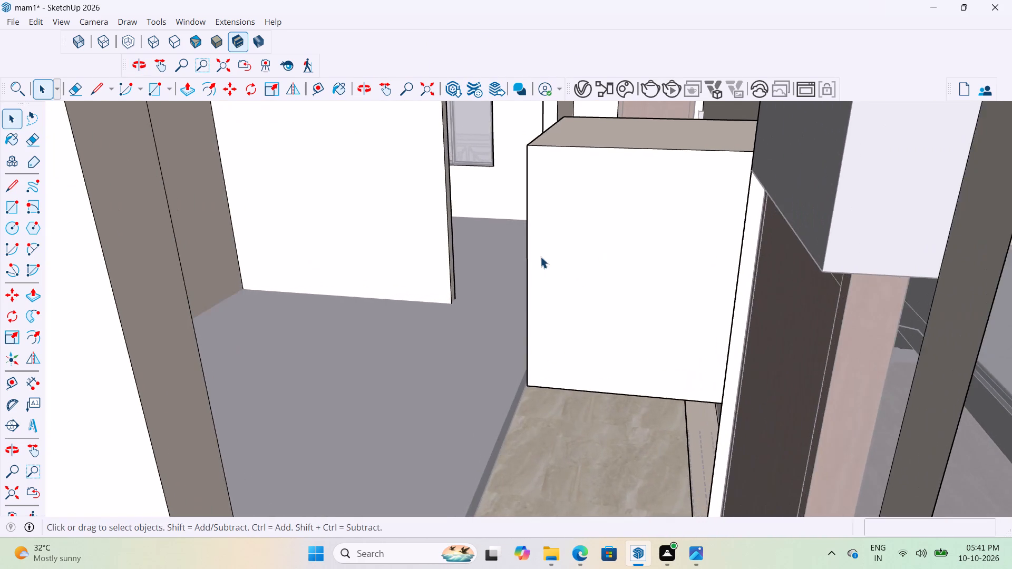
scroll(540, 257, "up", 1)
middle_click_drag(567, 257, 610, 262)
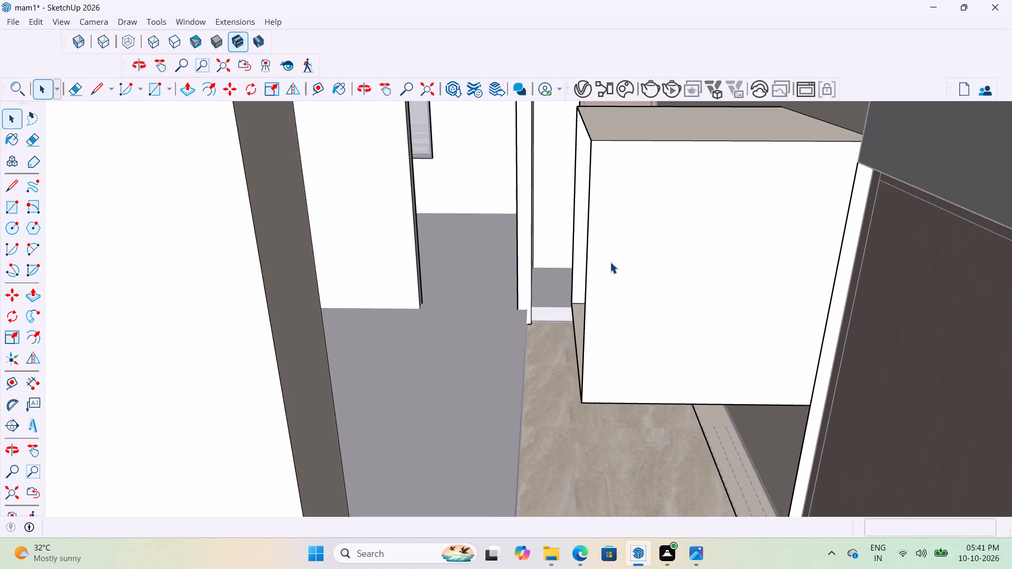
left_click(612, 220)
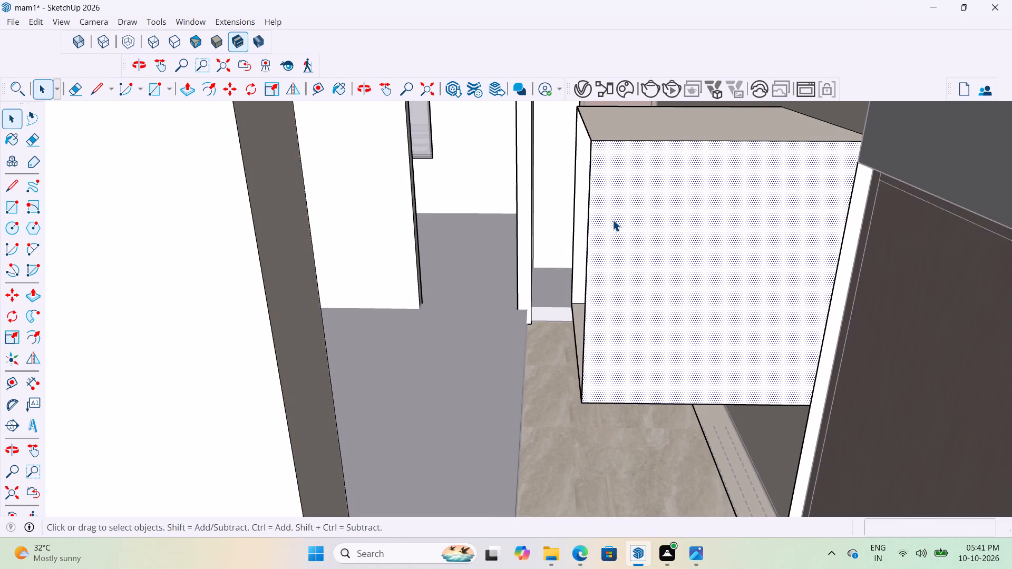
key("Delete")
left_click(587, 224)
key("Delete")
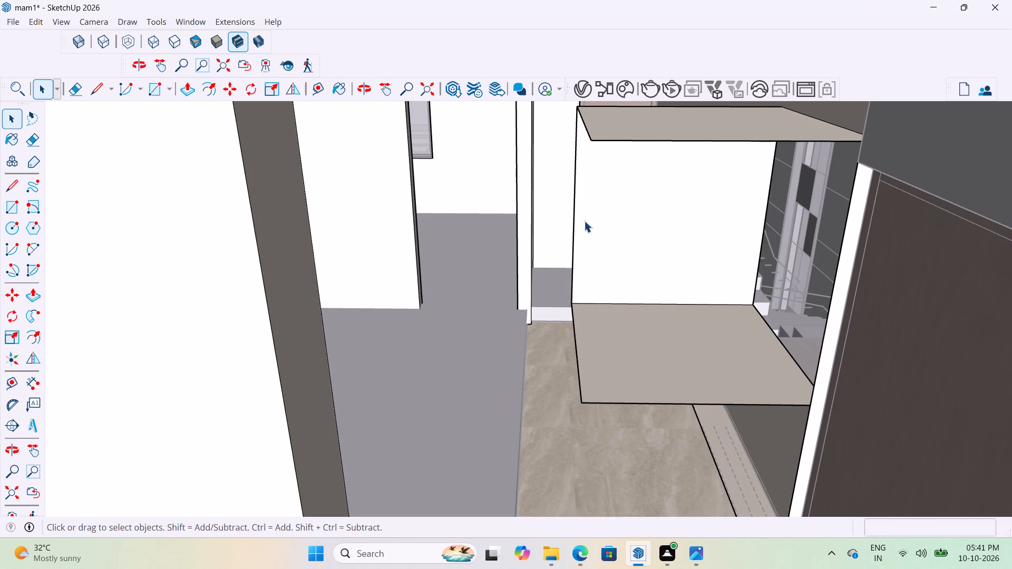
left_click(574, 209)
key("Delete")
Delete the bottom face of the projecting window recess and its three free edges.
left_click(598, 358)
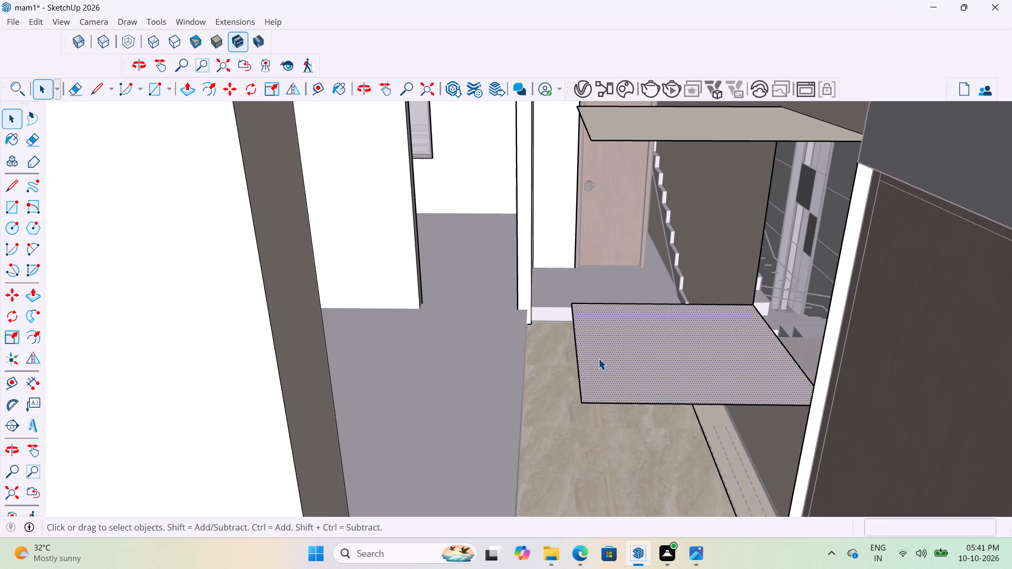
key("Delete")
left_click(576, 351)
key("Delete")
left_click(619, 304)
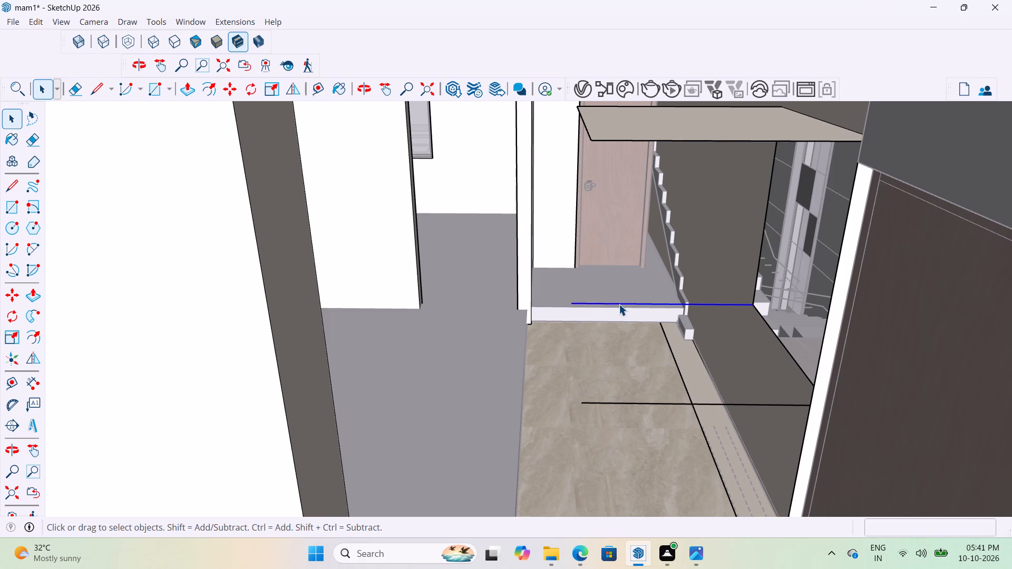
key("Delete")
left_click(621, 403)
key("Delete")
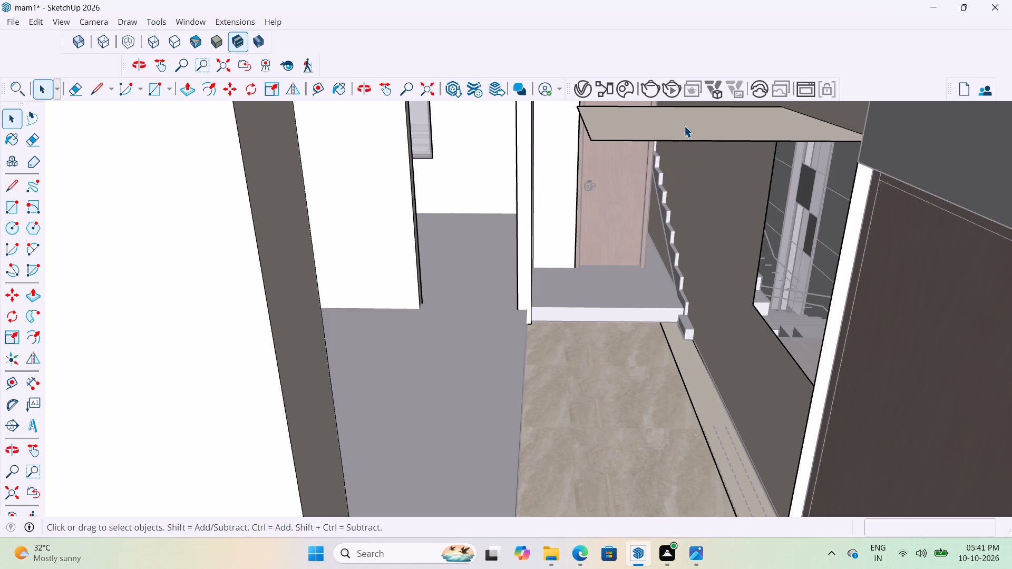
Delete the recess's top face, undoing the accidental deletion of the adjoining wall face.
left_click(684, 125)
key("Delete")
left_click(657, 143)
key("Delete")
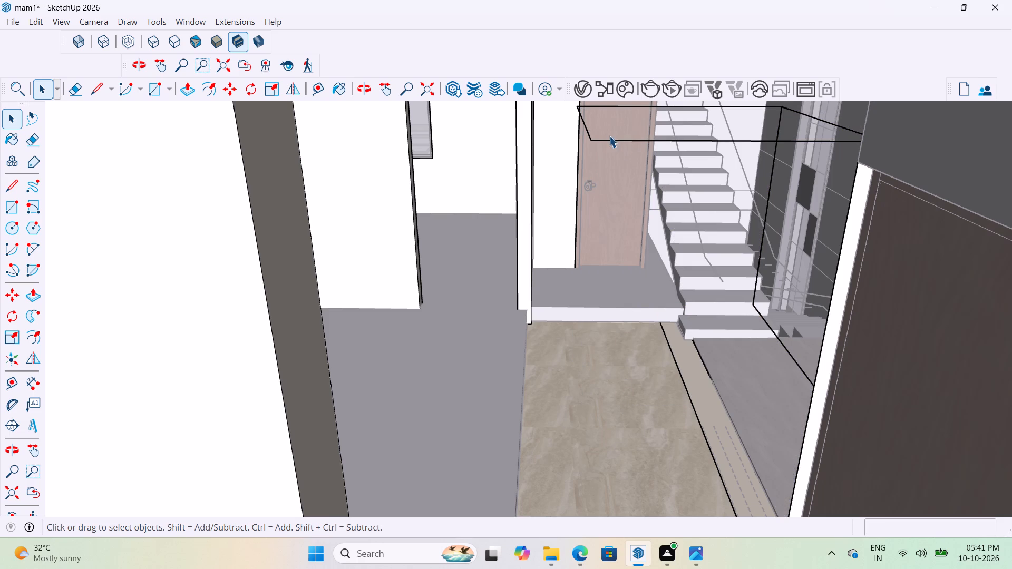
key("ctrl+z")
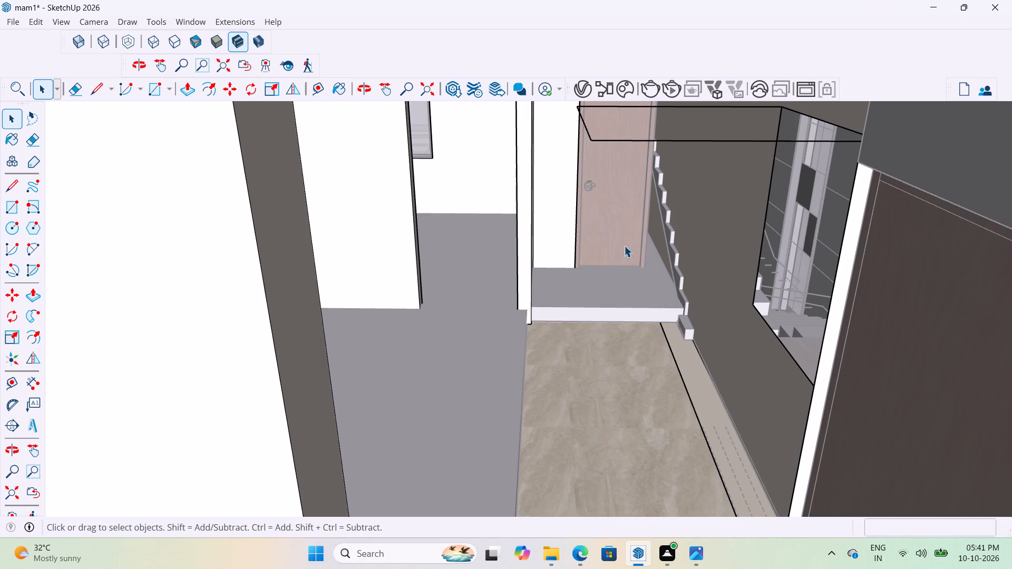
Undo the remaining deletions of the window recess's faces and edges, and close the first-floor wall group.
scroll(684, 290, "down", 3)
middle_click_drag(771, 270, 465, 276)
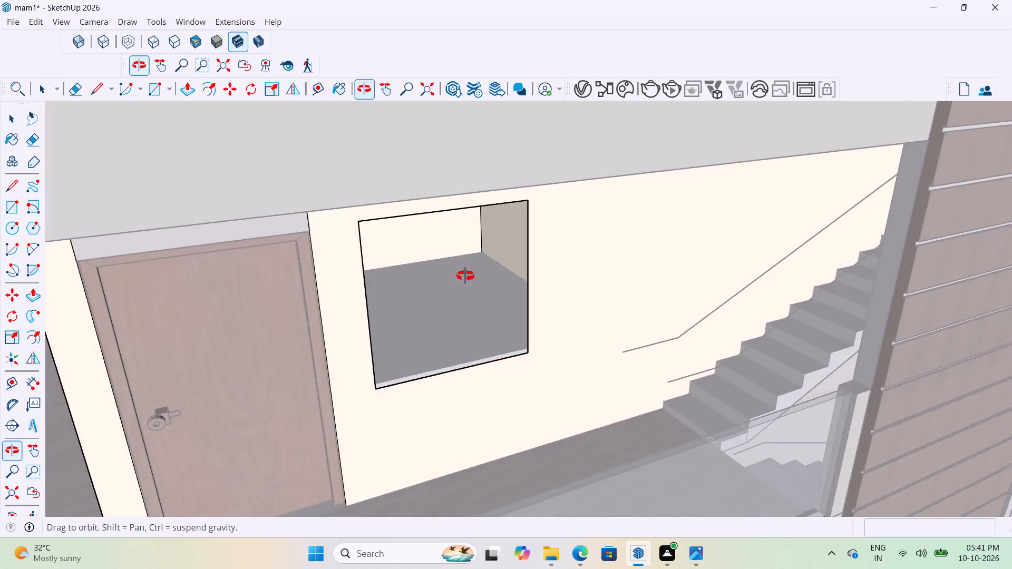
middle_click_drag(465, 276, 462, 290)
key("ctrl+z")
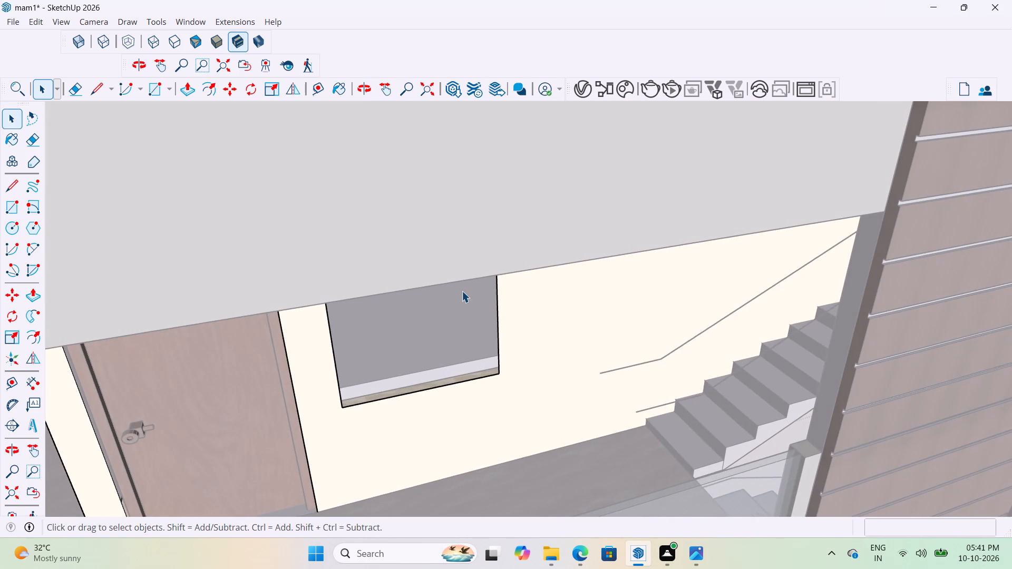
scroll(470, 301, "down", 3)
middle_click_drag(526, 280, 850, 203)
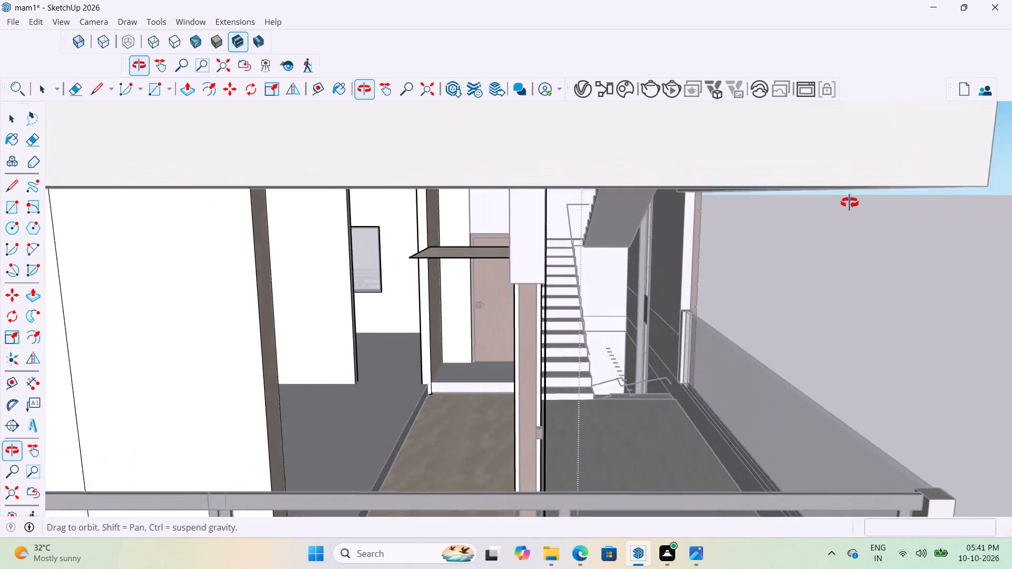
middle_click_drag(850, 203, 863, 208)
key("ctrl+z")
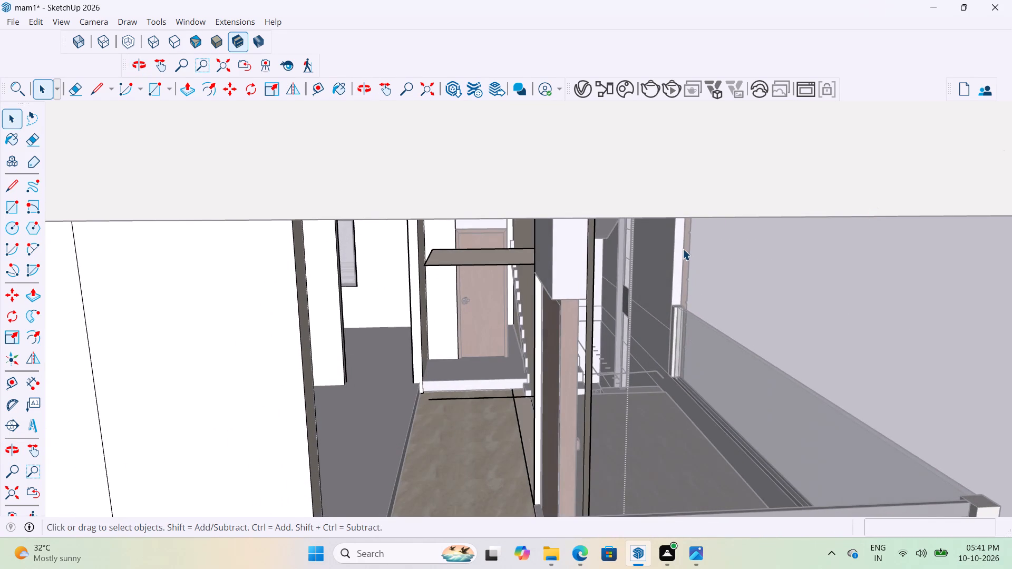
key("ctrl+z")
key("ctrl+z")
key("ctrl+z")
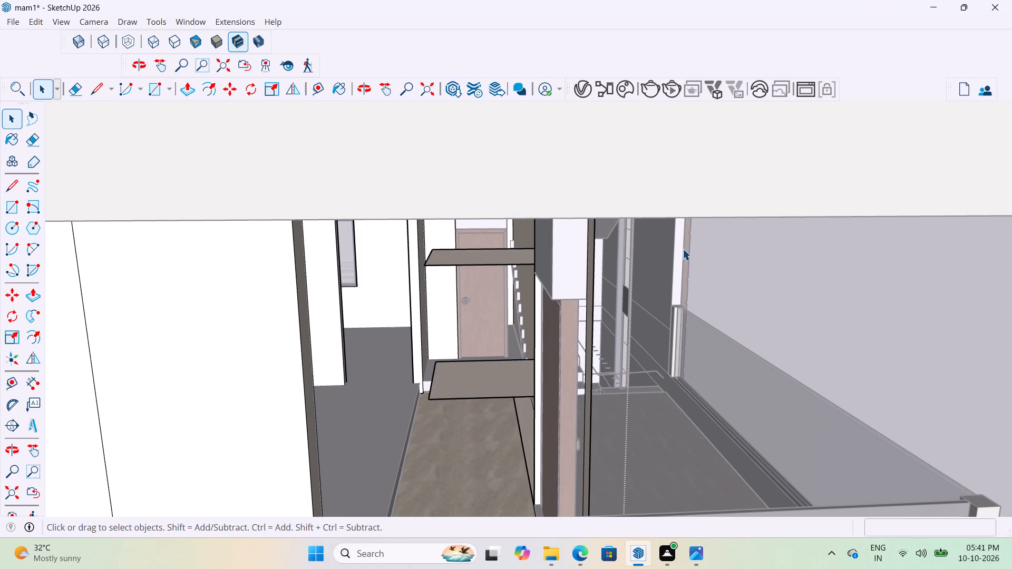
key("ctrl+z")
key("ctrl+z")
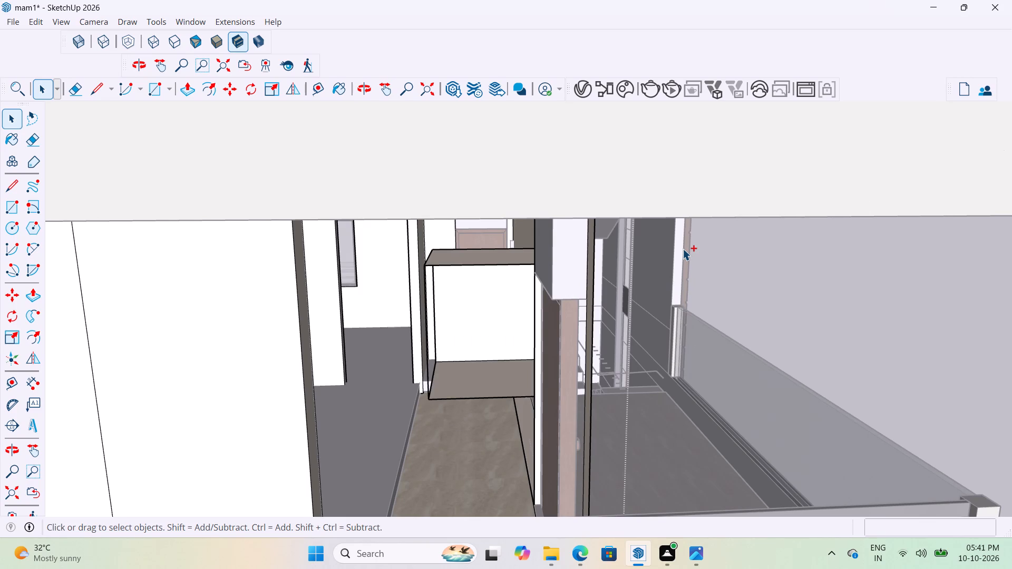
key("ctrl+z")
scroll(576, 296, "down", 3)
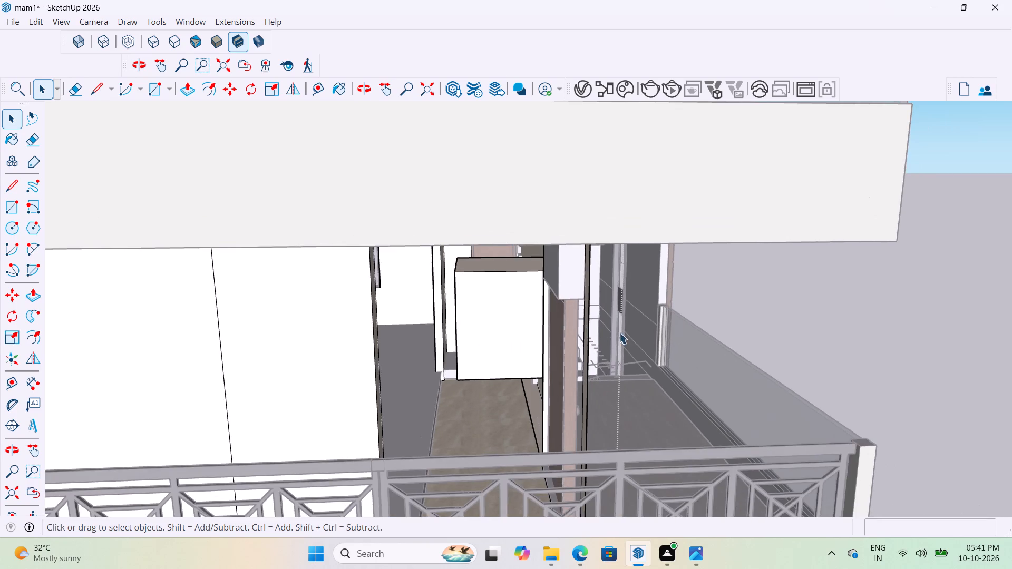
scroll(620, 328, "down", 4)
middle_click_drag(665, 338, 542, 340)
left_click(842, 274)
Undo the last two actions and close the first-floor wall group.
scroll(439, 301, "up", 1)
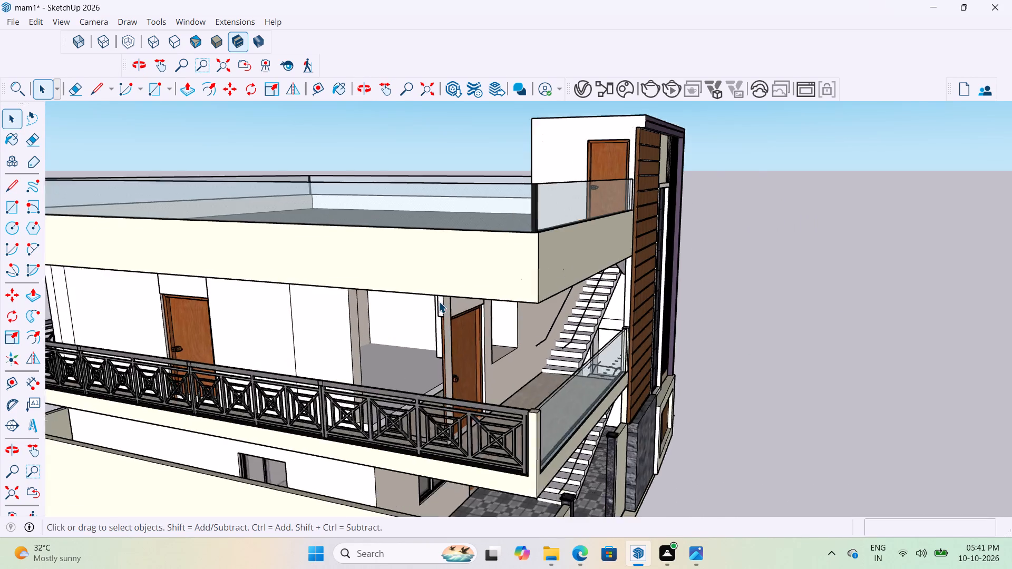
scroll(439, 301, "up", 8)
middle_click_drag(510, 305, 618, 309)
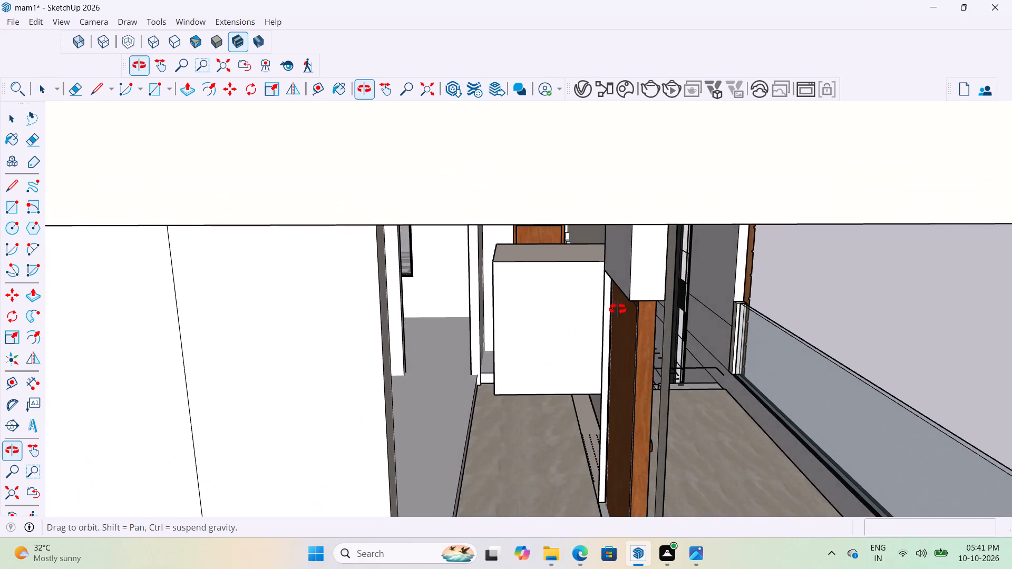
middle_click_drag(618, 309, 587, 262)
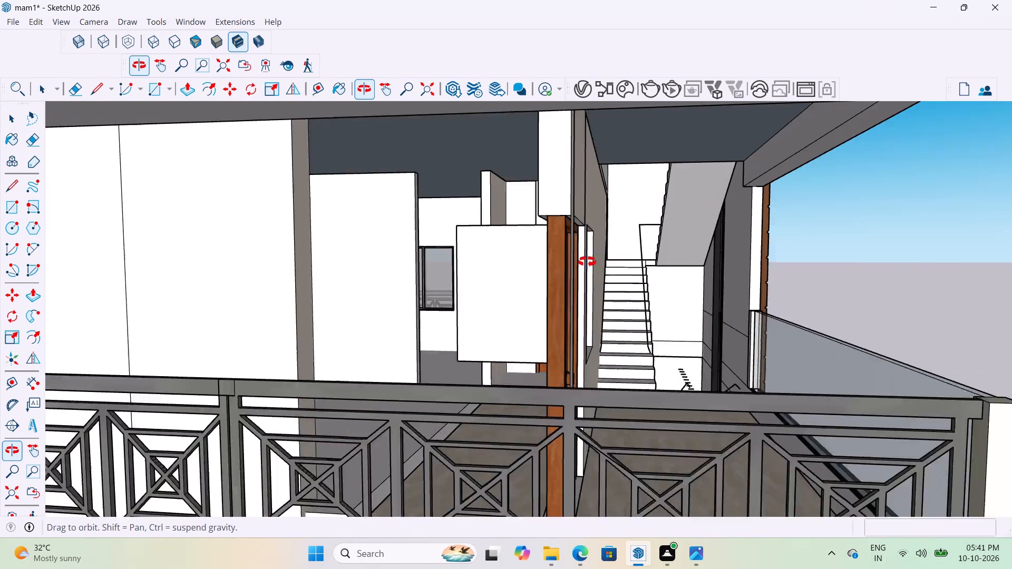
middle_click_drag(587, 262, 602, 269)
key("ctrl+z")
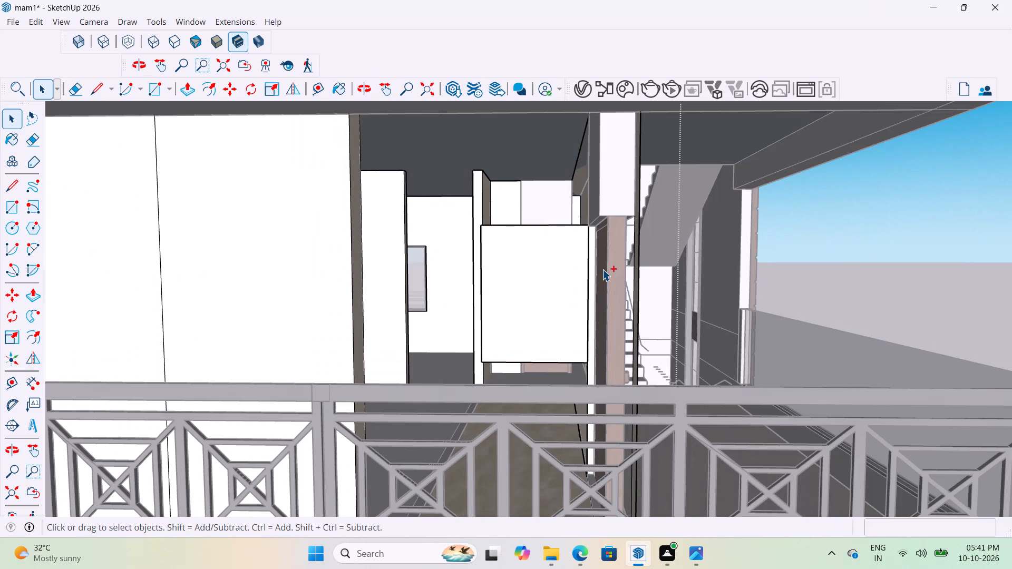
key("ctrl+z")
scroll(602, 269, "down", 4)
middle_click_drag(623, 333, 398, 417)
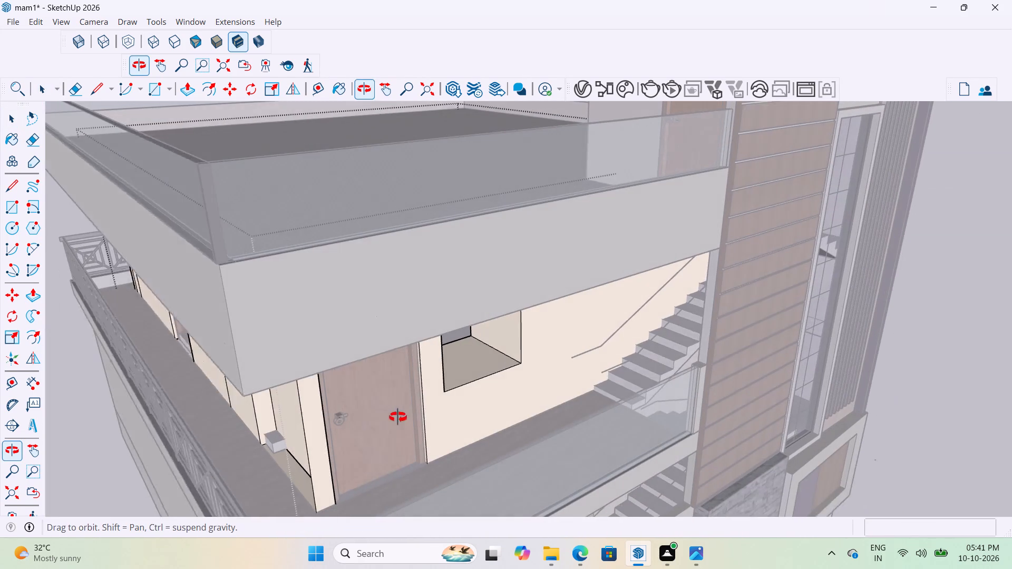
middle_click_drag(398, 417, 394, 417)
left_click(991, 340)
Examine the balcony window opening's depth, side faces and sill from the balcony side.
scroll(634, 330, "up", 8)
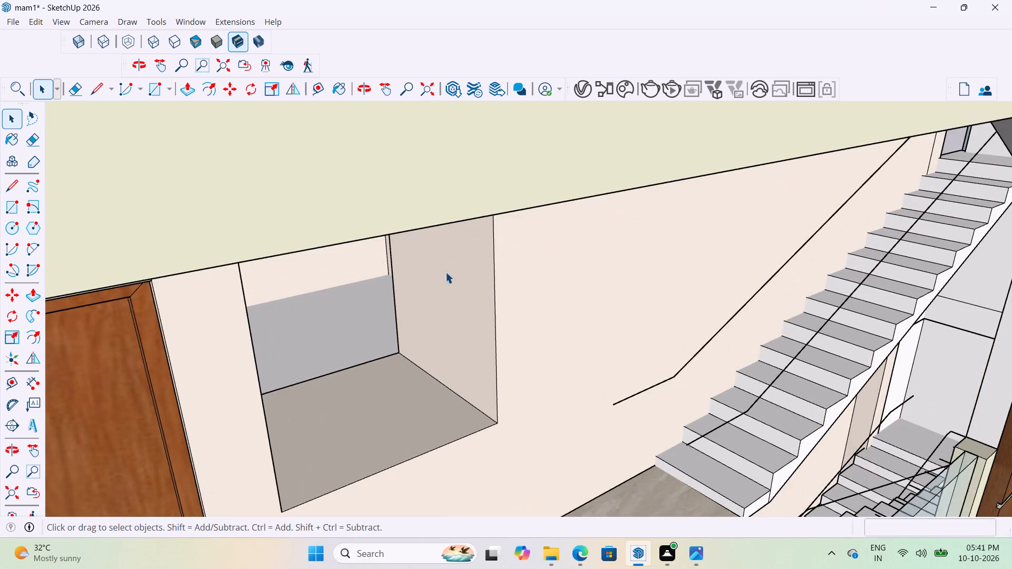
scroll(445, 272, "up", 3)
scroll(477, 257, "down", 4)
scroll(537, 321, "up", 1)
middle_click_drag(537, 306, 622, 274)
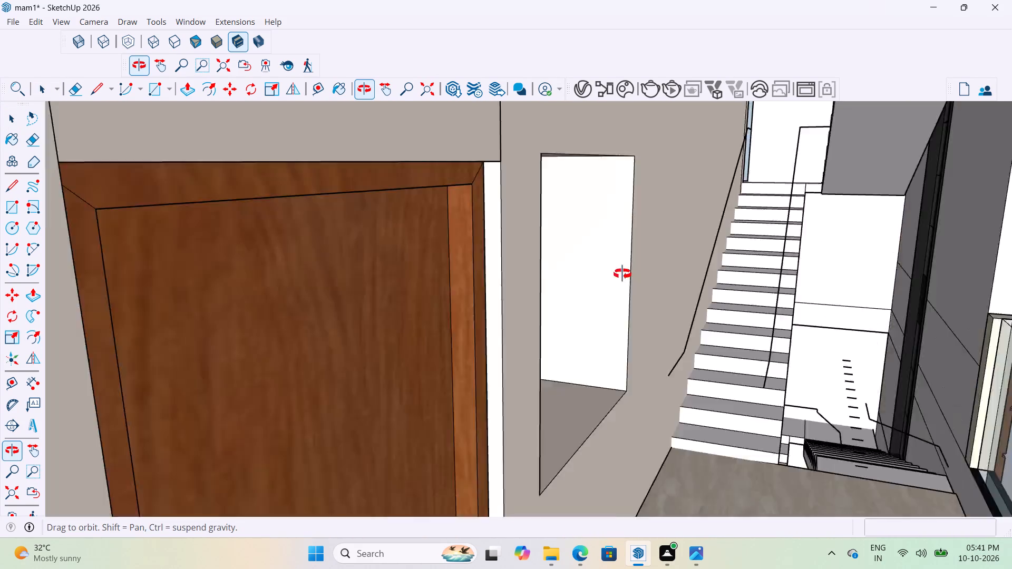
middle_click_drag(622, 274, 592, 276)
scroll(534, 329, "down", 8)
scroll(593, 417, "up", 3)
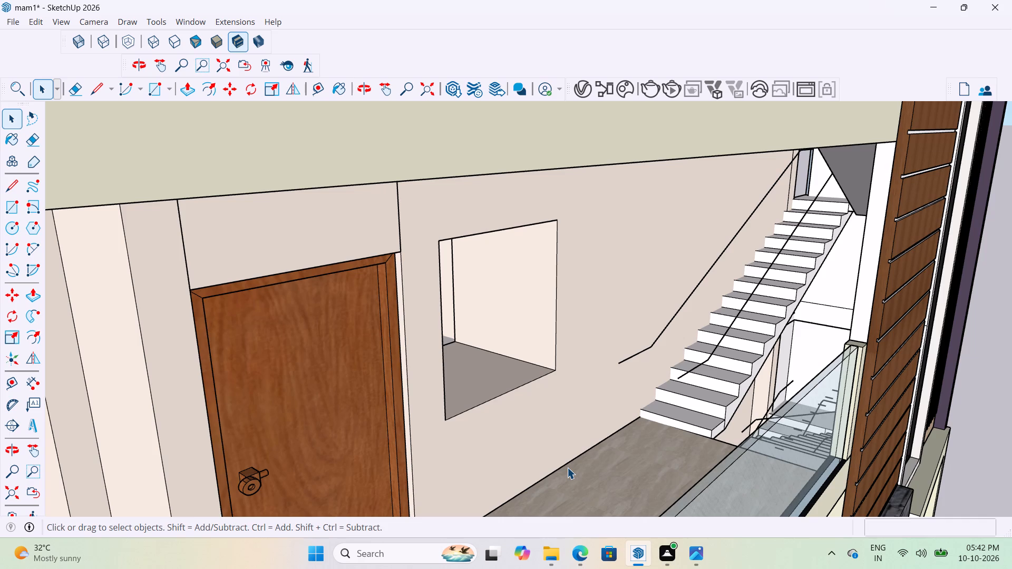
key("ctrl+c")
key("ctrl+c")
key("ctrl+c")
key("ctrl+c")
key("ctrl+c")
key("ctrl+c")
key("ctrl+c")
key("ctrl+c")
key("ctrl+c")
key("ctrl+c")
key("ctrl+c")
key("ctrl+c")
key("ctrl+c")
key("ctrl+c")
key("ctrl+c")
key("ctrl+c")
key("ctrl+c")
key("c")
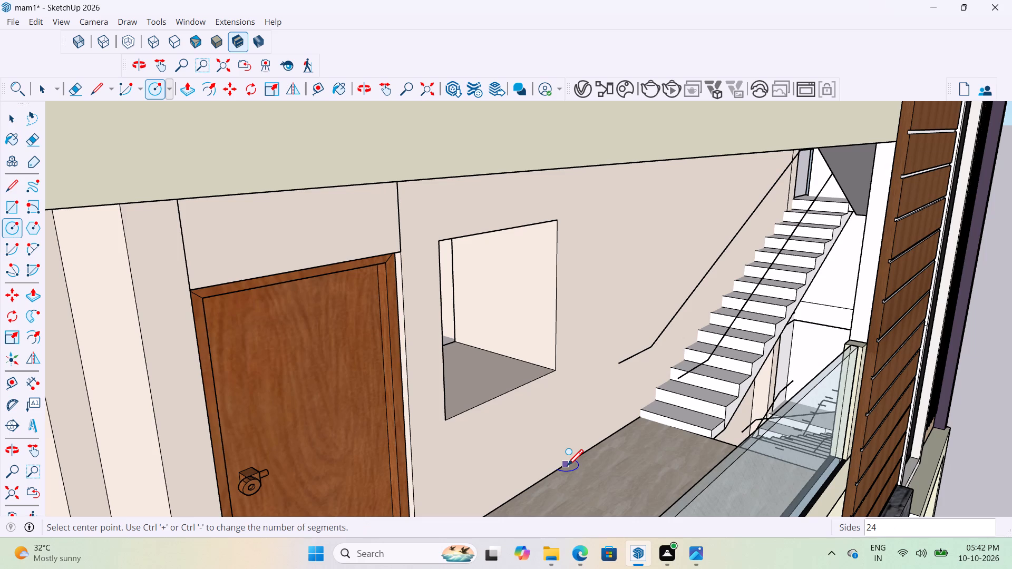
Undo the earlier window recess edits until only the window outline remains on the balcony wall, and close the wall group.
key("ctrl+z")
key("ctrl+z")
key("ctrl+z")
key("ctrl+z")
key("ctrl+z")
type("zzzzzzzzzzz")
key("ctrl+z")
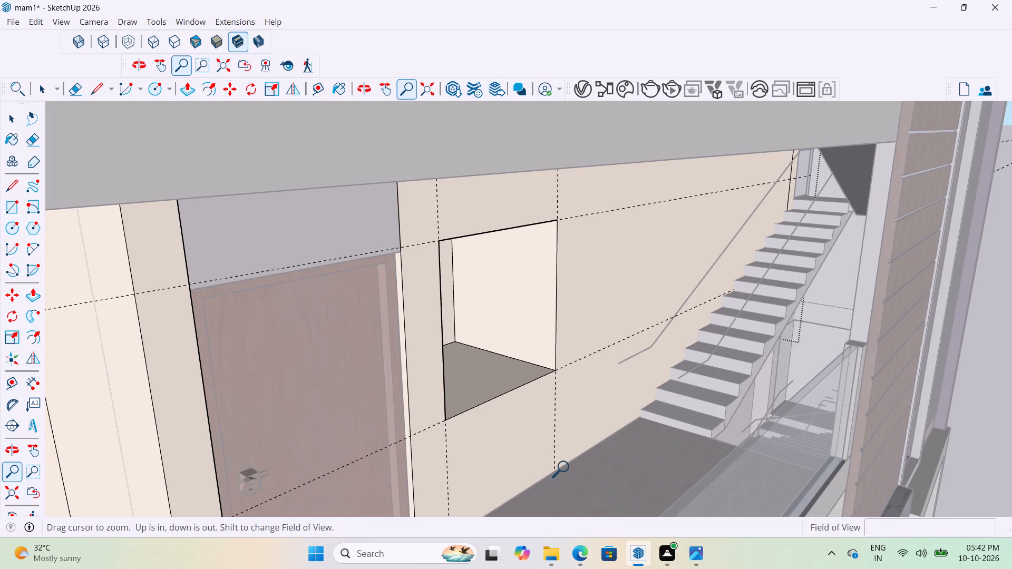
key("ctrl+z")
key("ctrl+z")
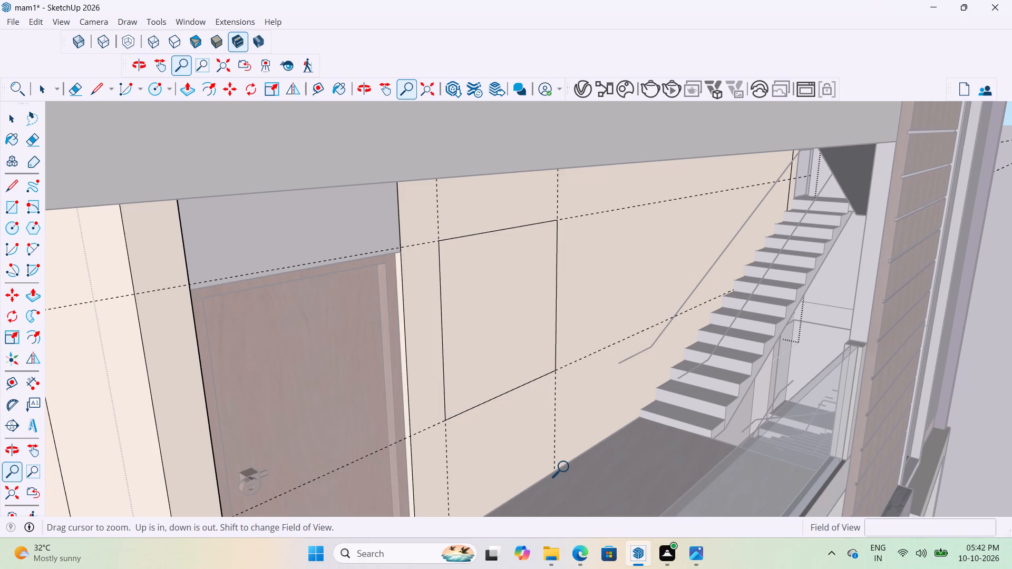
scroll(528, 339, "down", 14)
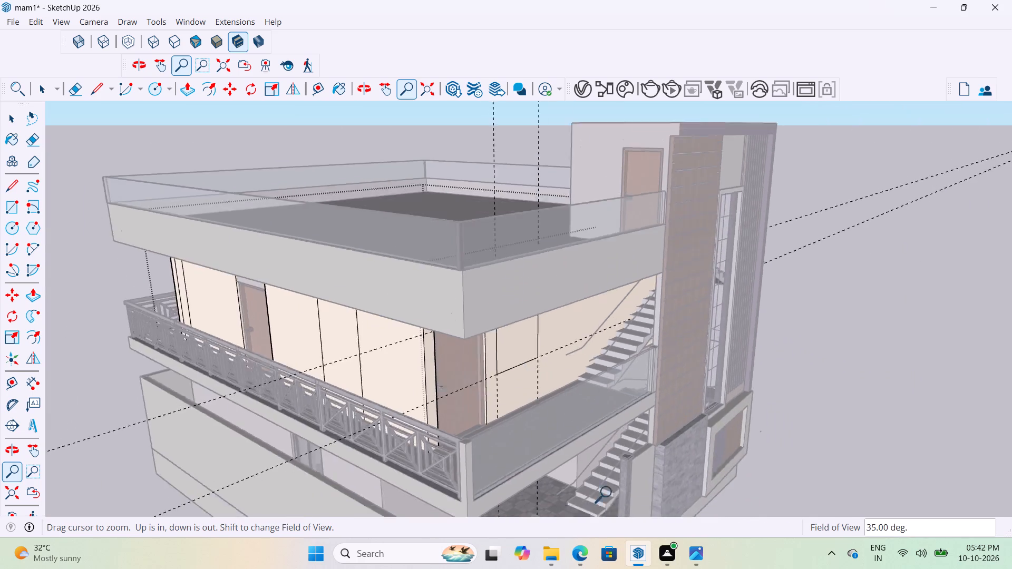
key("space")
left_click(806, 387)
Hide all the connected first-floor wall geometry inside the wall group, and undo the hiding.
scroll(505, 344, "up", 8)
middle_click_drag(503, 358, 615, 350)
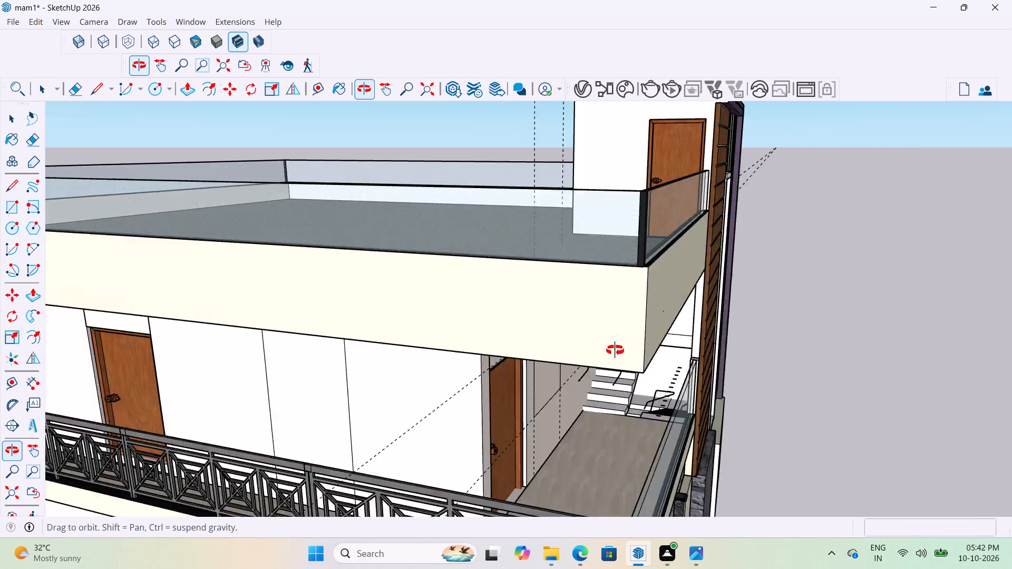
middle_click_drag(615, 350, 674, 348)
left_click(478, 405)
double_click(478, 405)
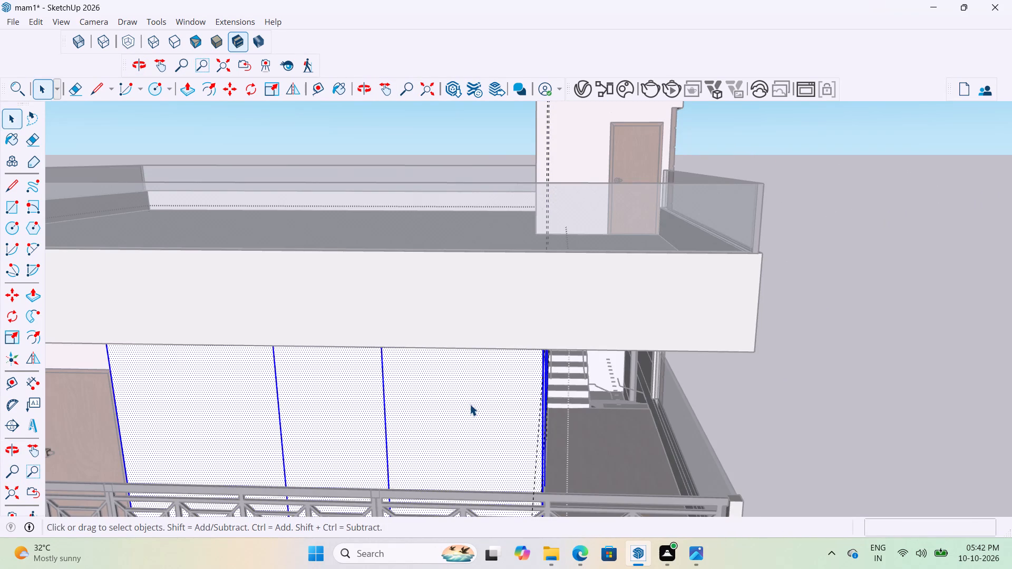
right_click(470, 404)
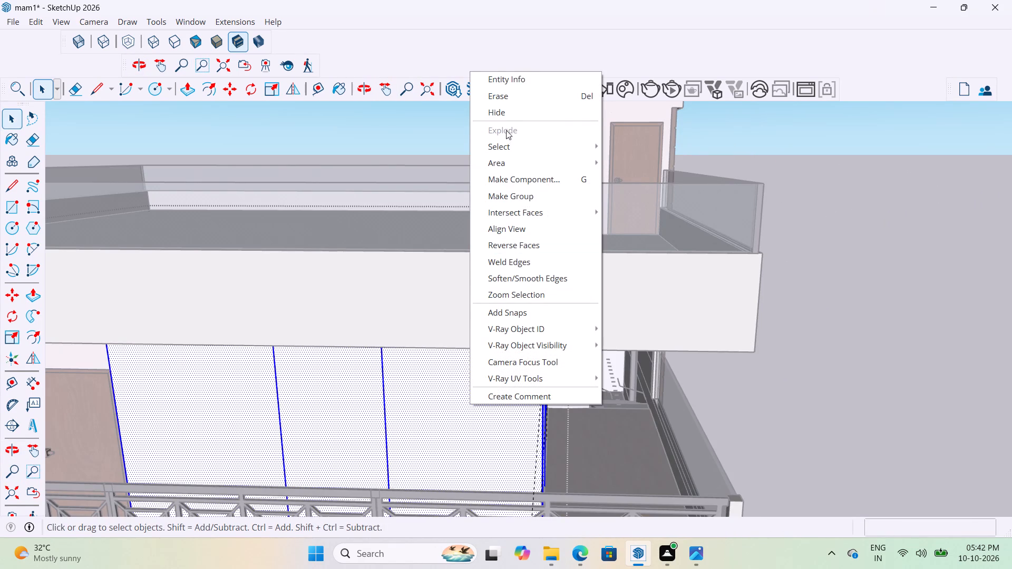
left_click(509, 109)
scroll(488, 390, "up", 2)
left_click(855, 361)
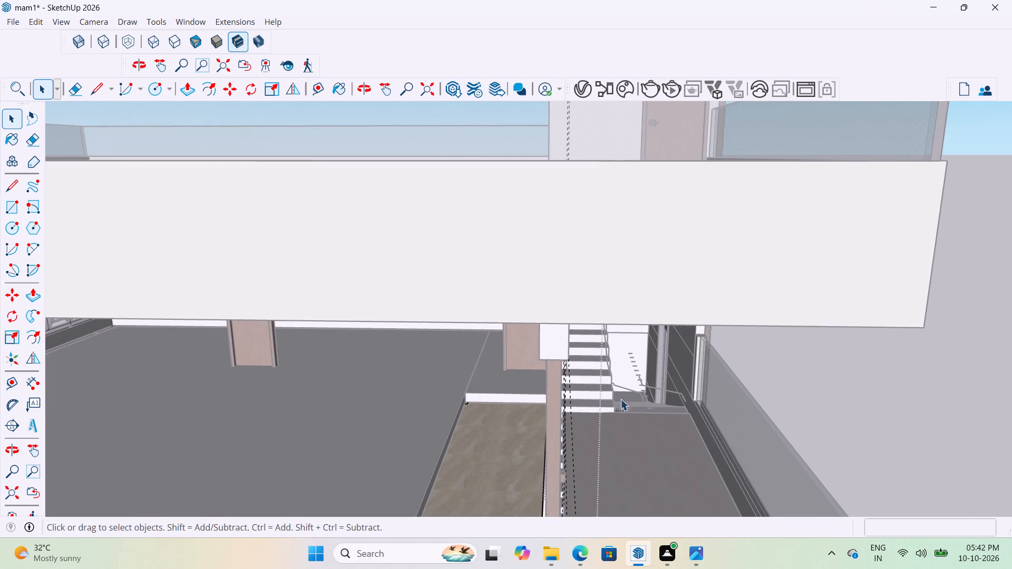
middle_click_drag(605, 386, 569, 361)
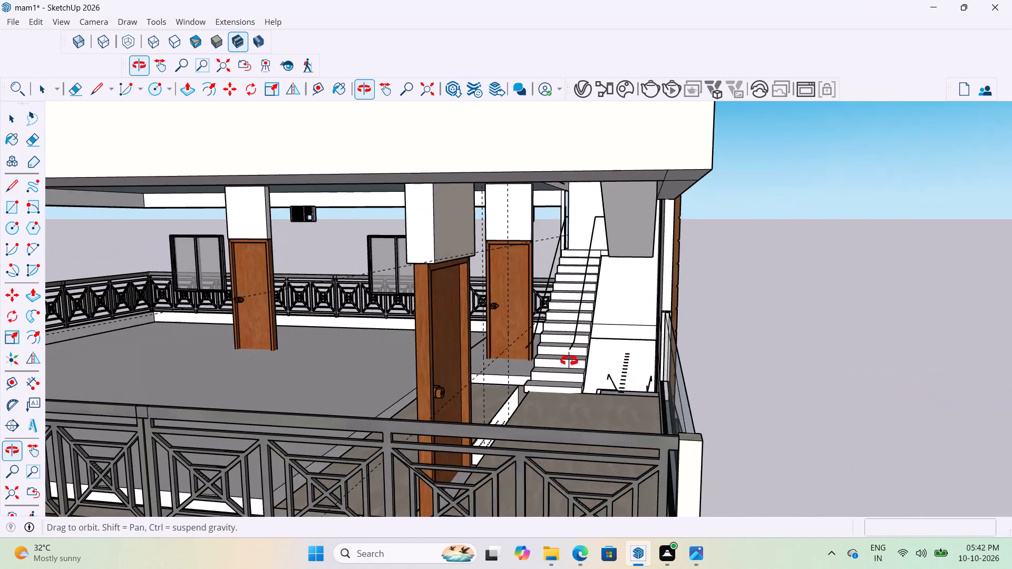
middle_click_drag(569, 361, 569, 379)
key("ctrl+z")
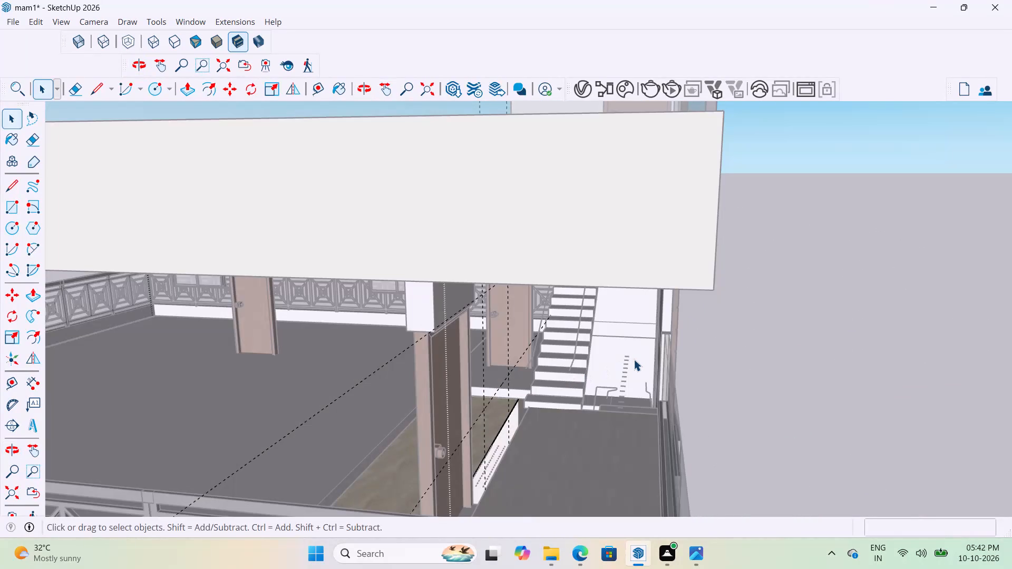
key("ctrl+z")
Hide the outer and inner wall faces beside the corner door to open a view into the room.
left_click(358, 357)
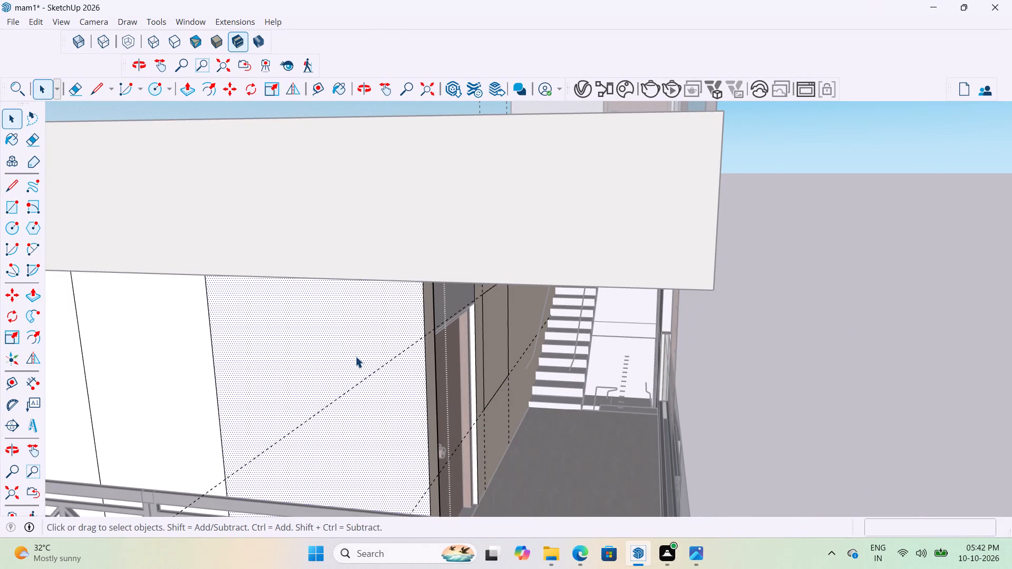
right_click(352, 354)
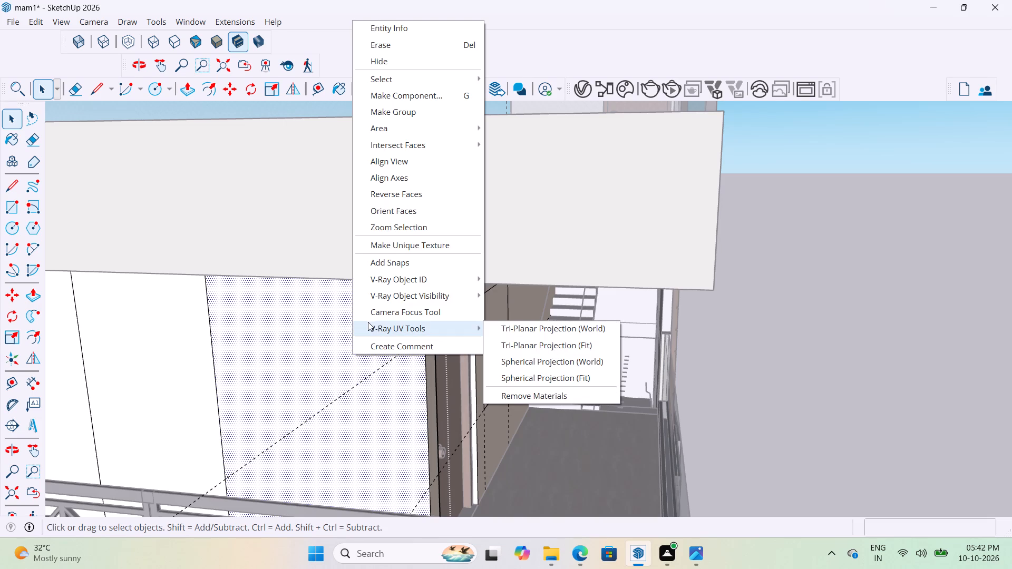
left_click(392, 61)
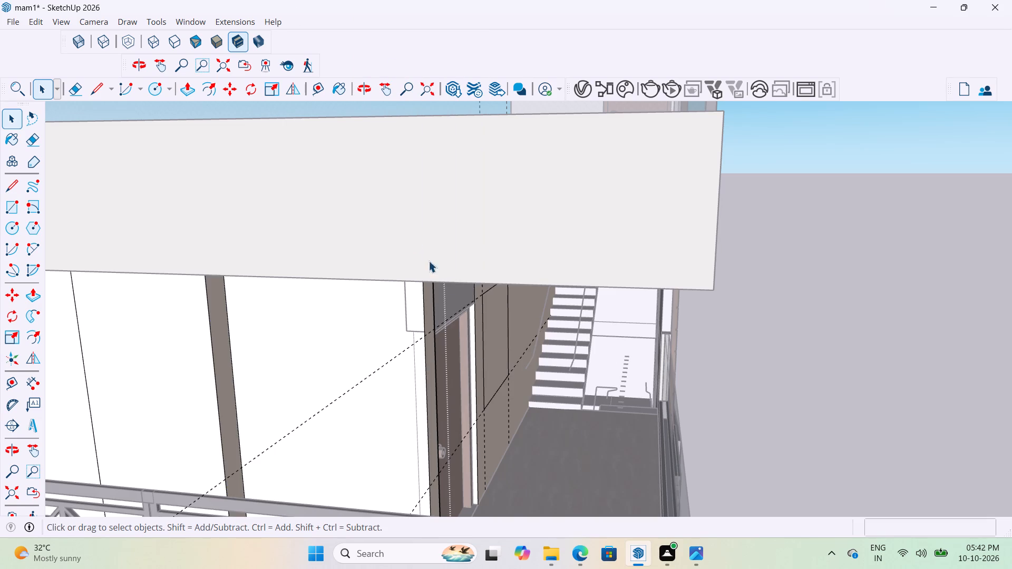
middle_click_drag(528, 276, 592, 262)
left_click(332, 344)
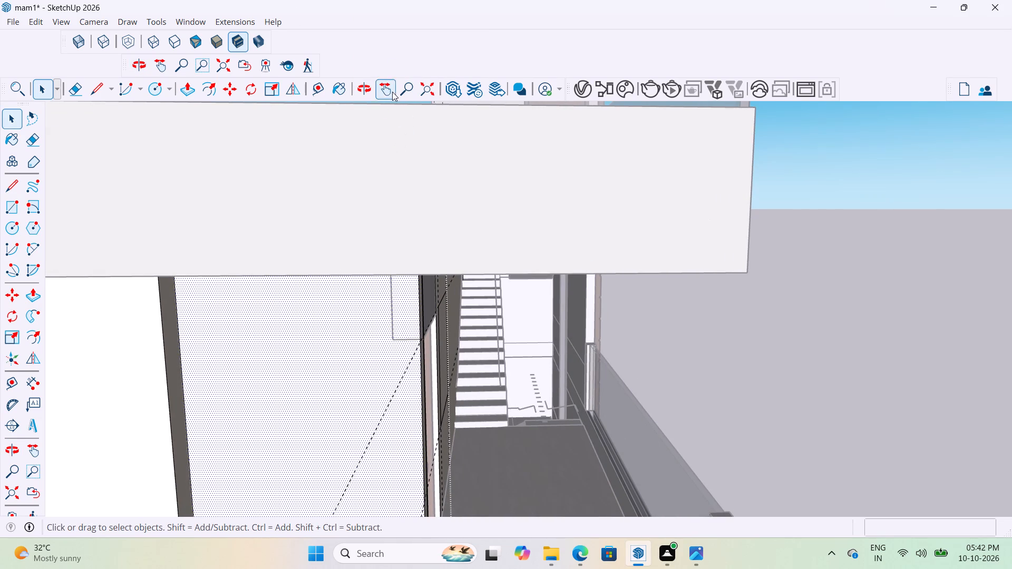
right_click(268, 318)
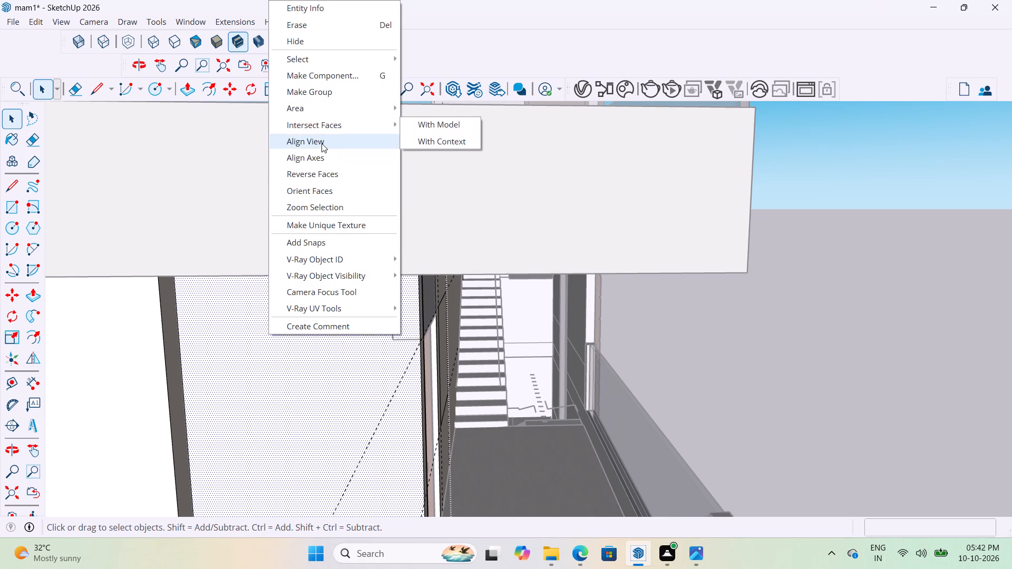
left_click(317, 44)
Push the window outline 9" through the balcony wall to its inner face, and close the wall group.
scroll(370, 286, "up", 2)
middle_click_drag(408, 278, 449, 276)
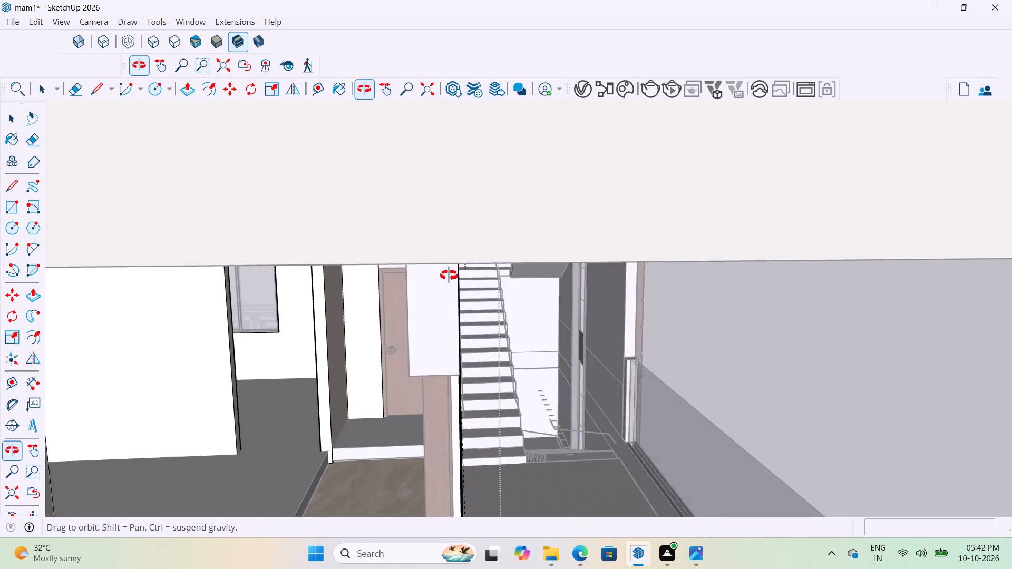
middle_click_drag(449, 276, 621, 270)
scroll(476, 329, "down", 3)
middle_click_drag(464, 333, 414, 331)
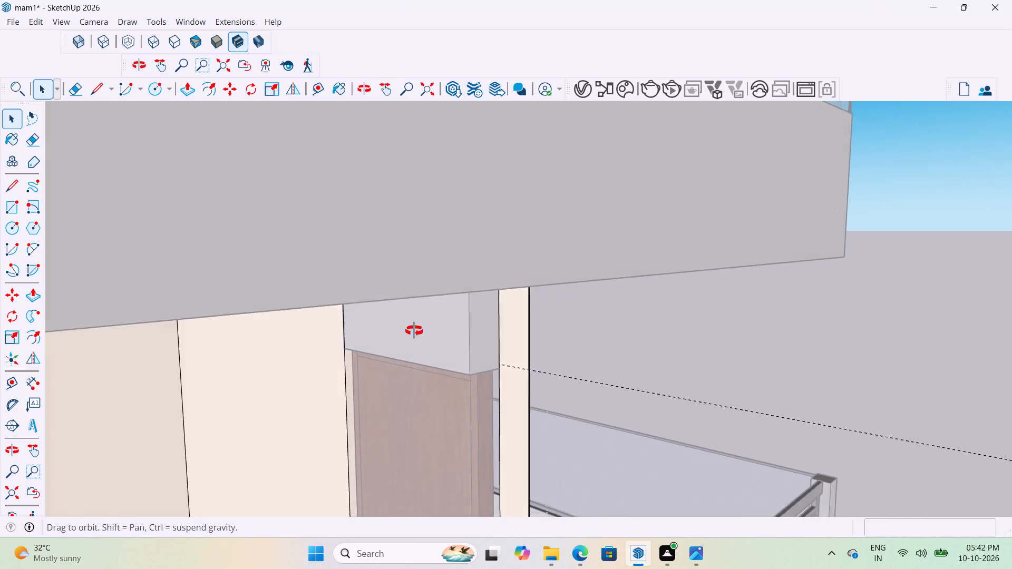
middle_click_drag(414, 331, 118, 356)
scroll(348, 349, "up", 2)
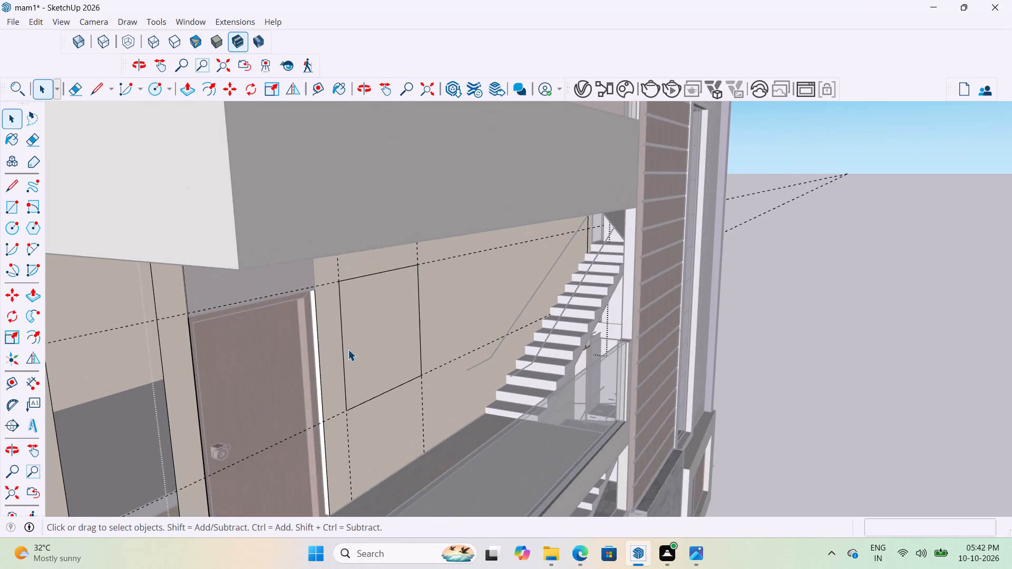
scroll(392, 351, "up", 2)
key("p")
left_click(373, 338)
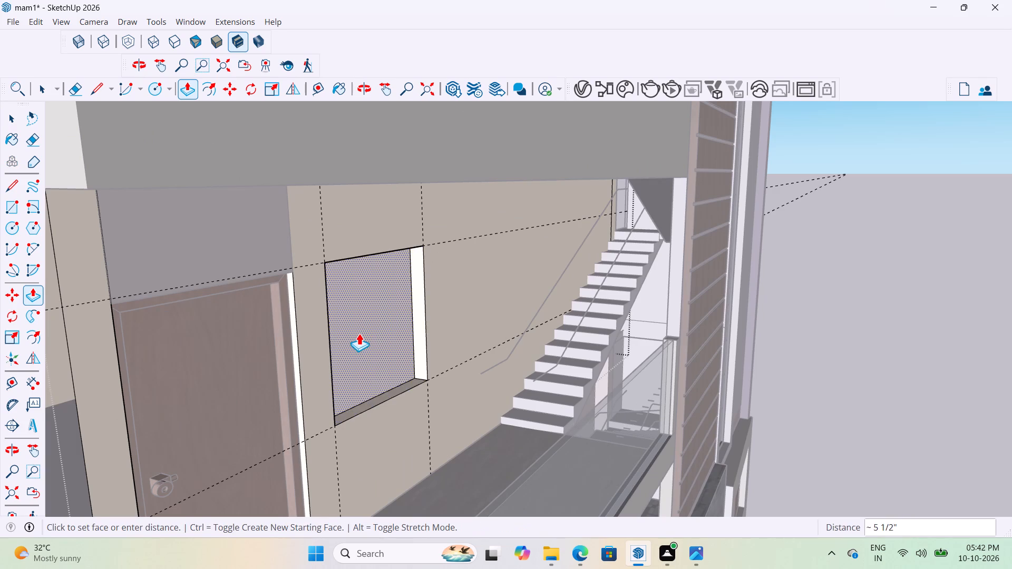
middle_click_drag(359, 333, 505, 325)
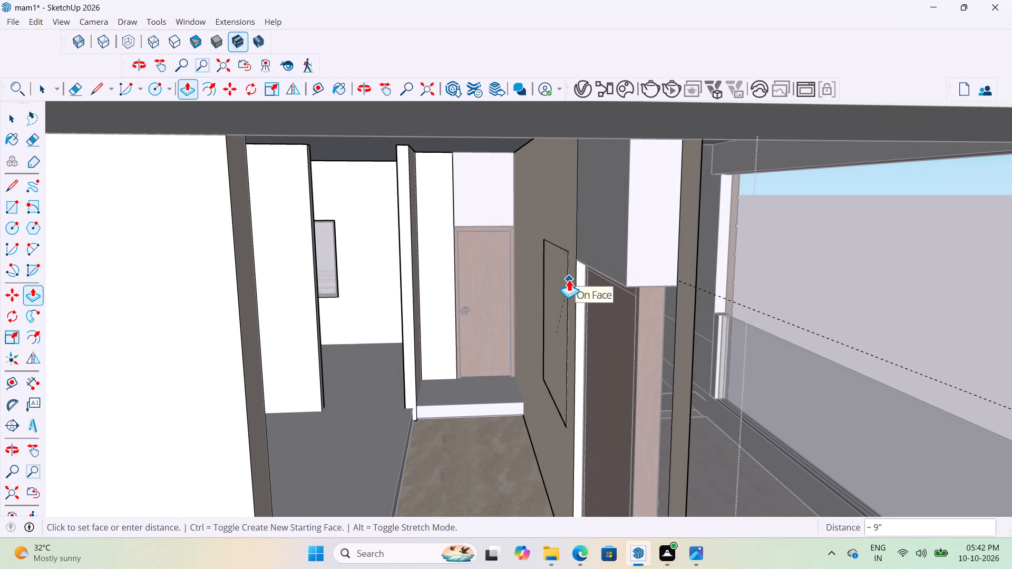
left_click(569, 279)
middle_click_drag(646, 336, 320, 340)
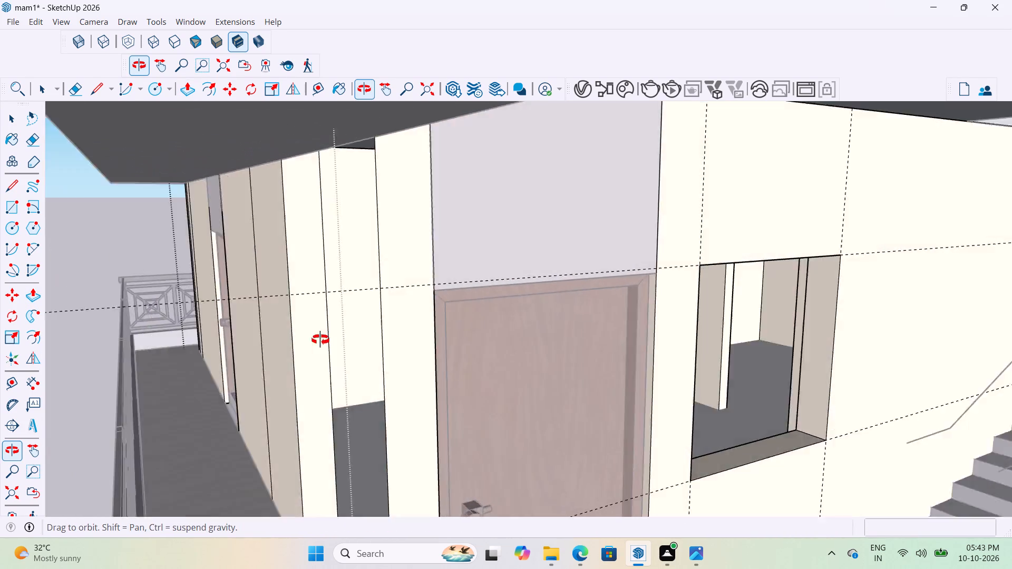
middle_click_drag(320, 340, 258, 346)
scroll(651, 367, "down", 14)
scroll(602, 405, "up", 3)
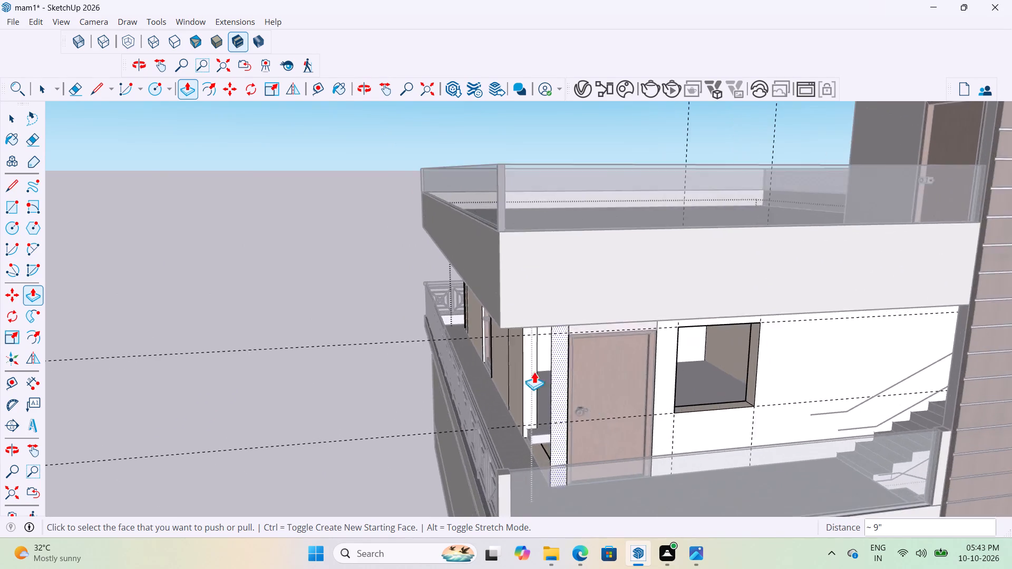
scroll(512, 375, "down", 9)
key("space")
left_click(393, 295)
Unhide the last hidden wall faces beside the corner door.
scroll(632, 393, "up", 5)
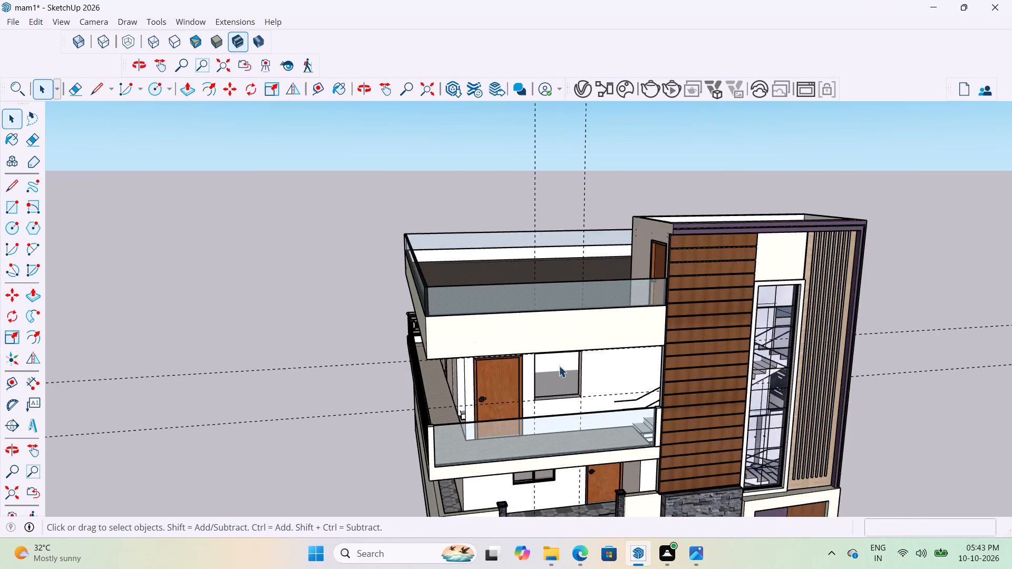
scroll(559, 366, "up", 5)
middle_click_drag(551, 348, 469, 332)
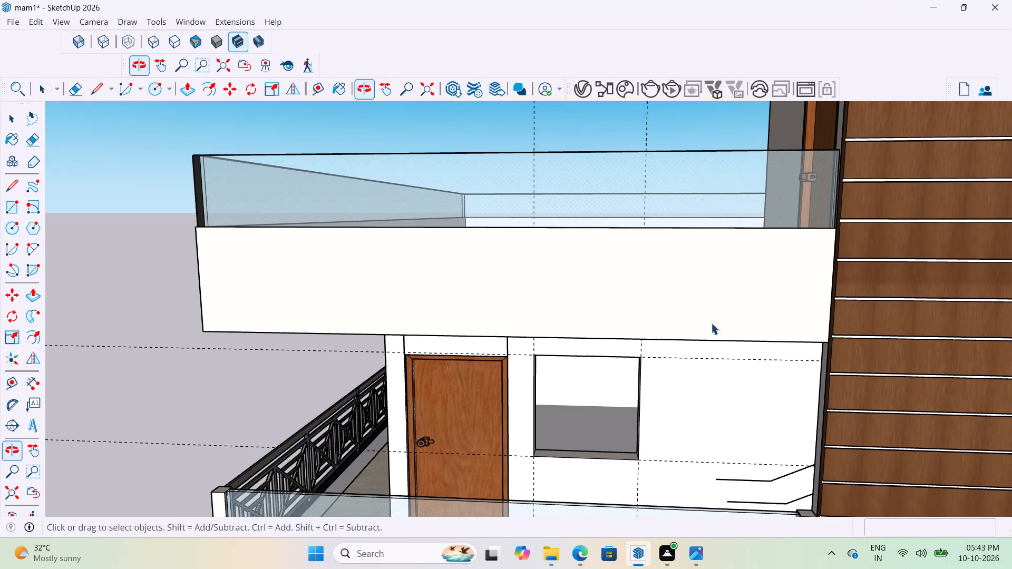
scroll(702, 328, "down", 4)
middle_click_drag(576, 383, 725, 377)
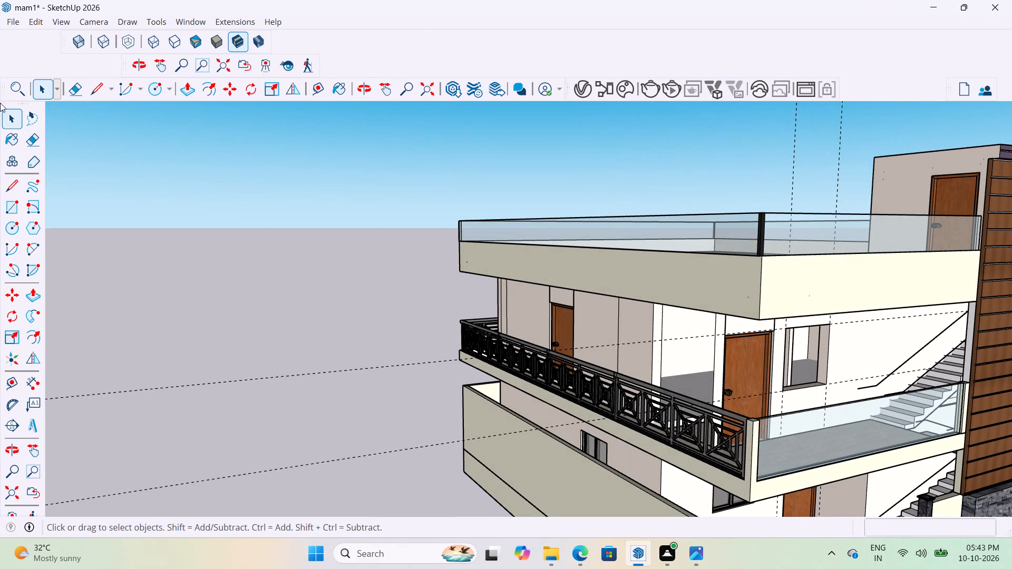
left_click(41, 18)
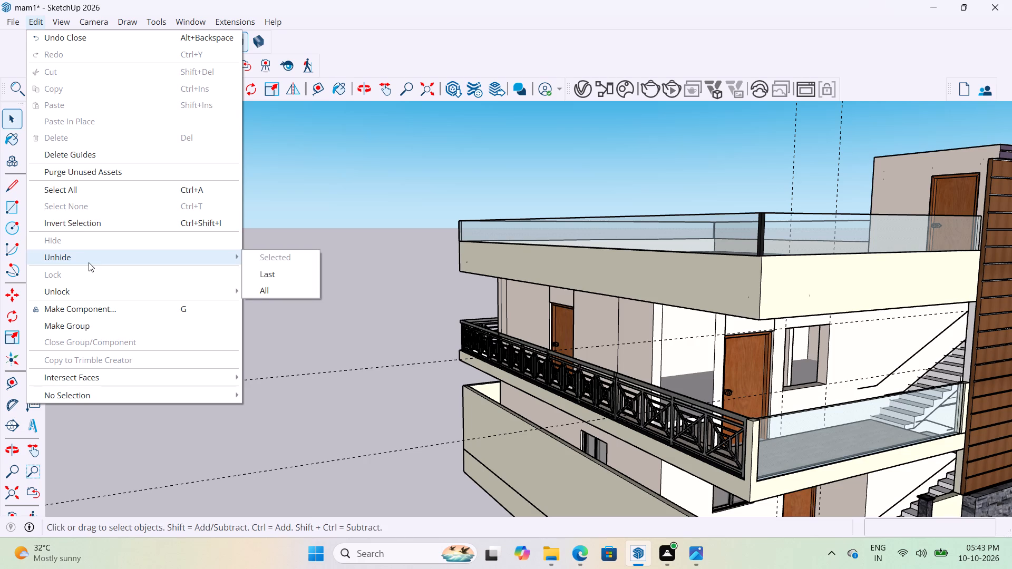
left_click(260, 271)
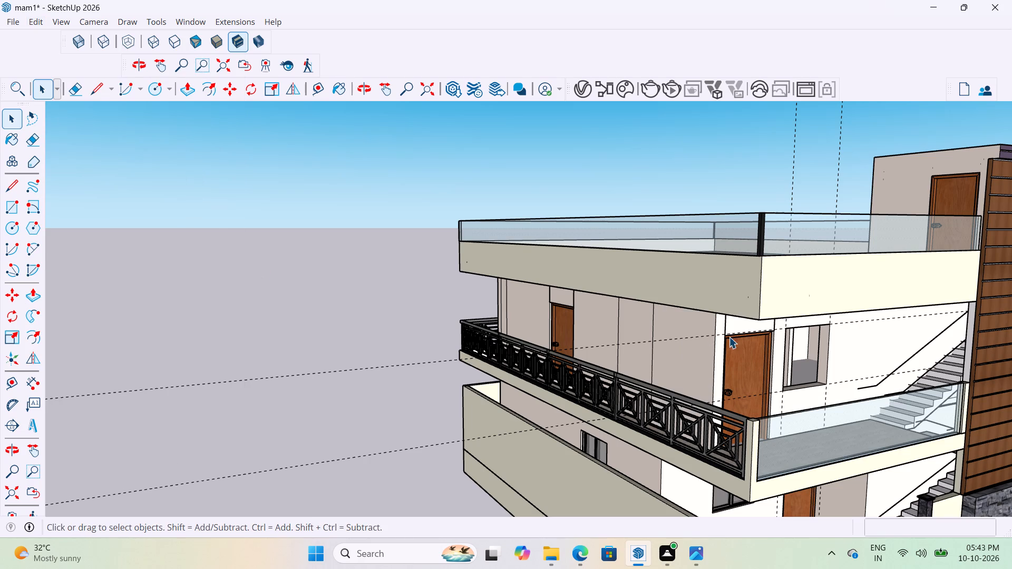
Examine the balcony window opening and the surrounding first-floor walls from outside.
scroll(734, 343, "up", 3)
scroll(821, 339, "up", 1)
middle_click_drag(784, 329, 554, 310)
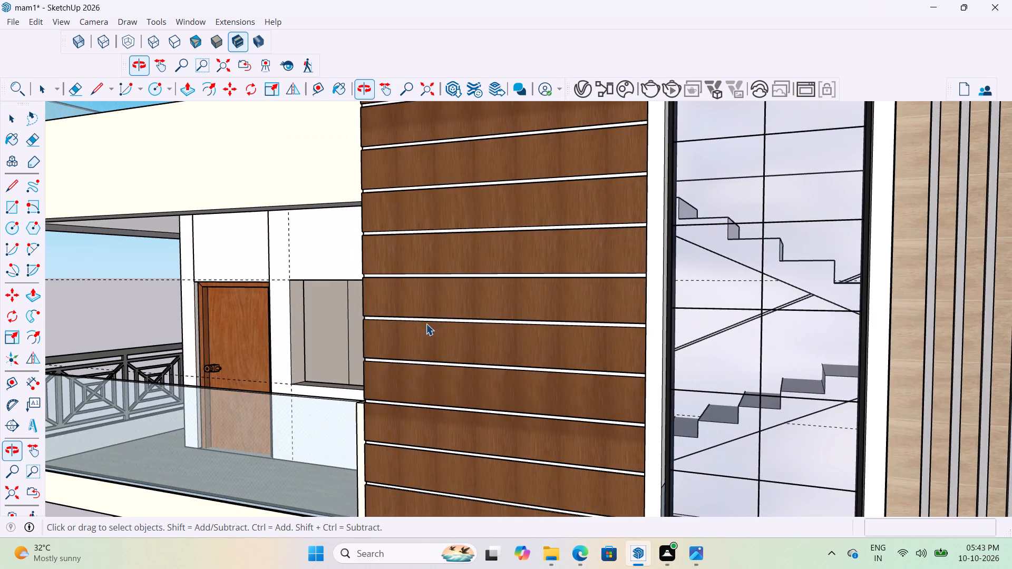
scroll(408, 323, "up", 3)
middle_click_drag(355, 328, 579, 348)
scroll(577, 347, "down", 5)
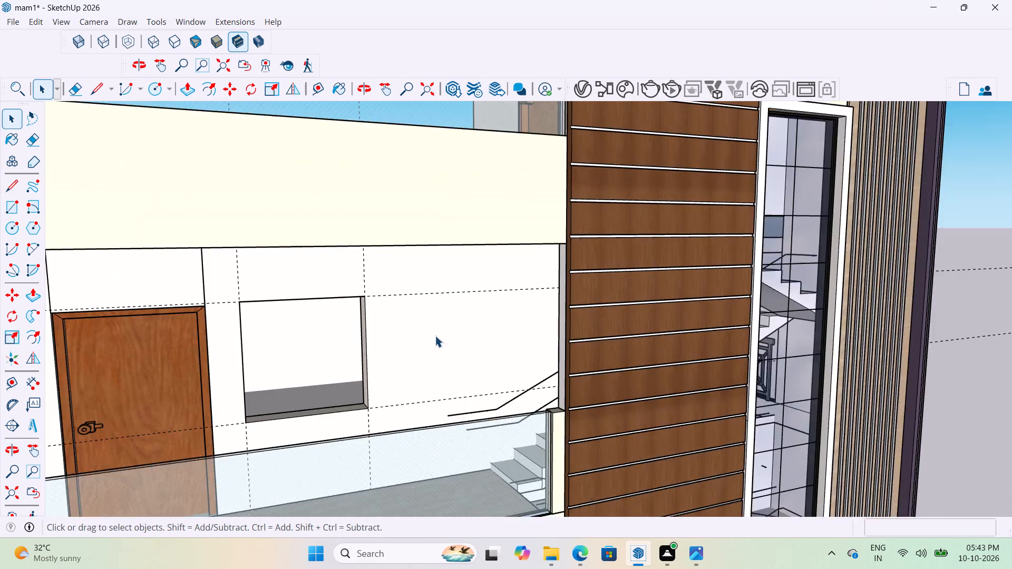
scroll(435, 336, "down", 4)
middle_click_drag(415, 333, 511, 312)
scroll(408, 319, "down", 7)
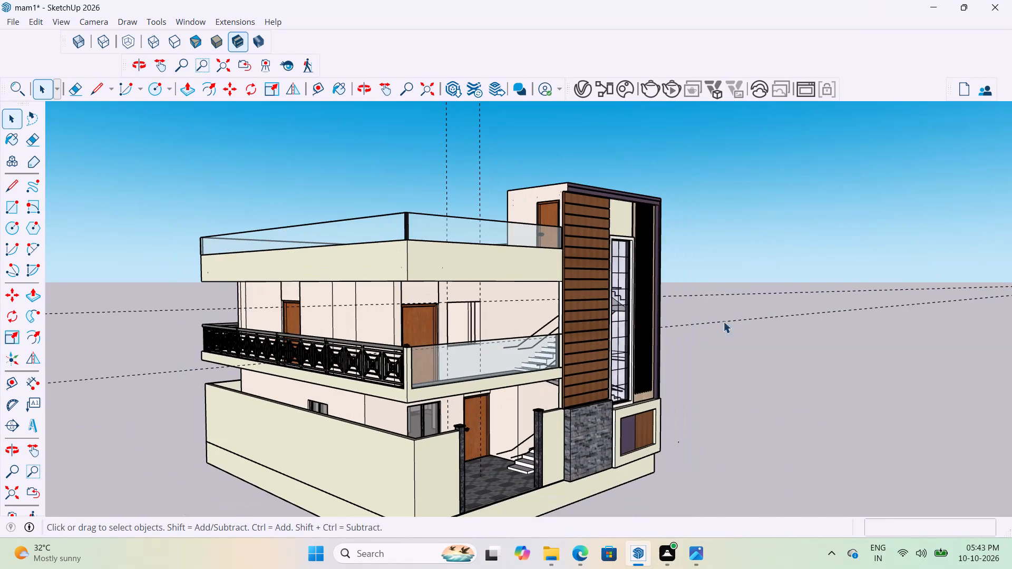
Delete all guides from the model.
left_click(721, 241)
left_click(37, 21)
left_click(90, 155)
Examine the cleared balcony window opening and the house front from close up and from a distance.
scroll(677, 306, "up", 2)
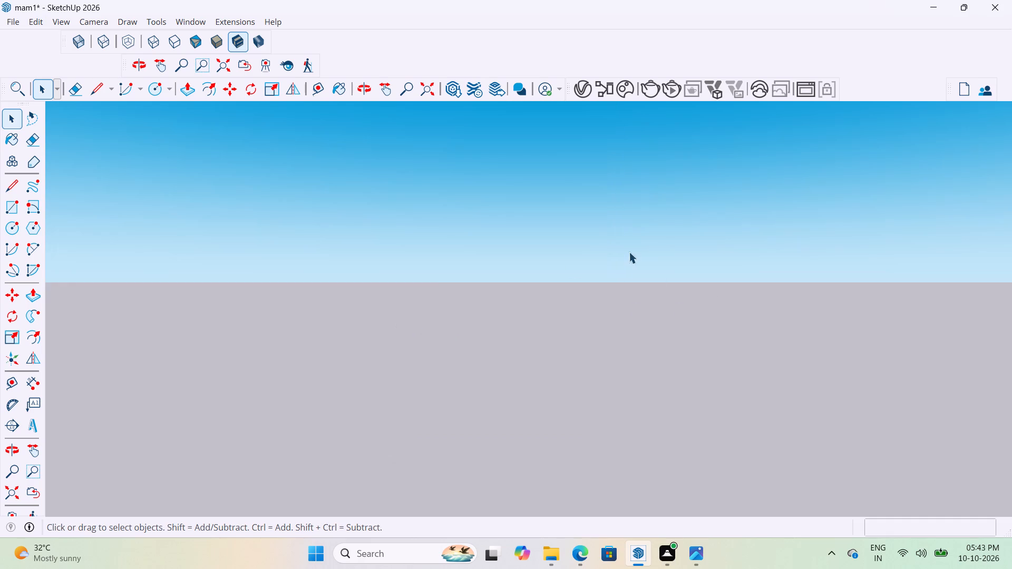
scroll(620, 260, "down", 3)
middle_click_drag(679, 318, 365, 406)
scroll(608, 311, "up", 8)
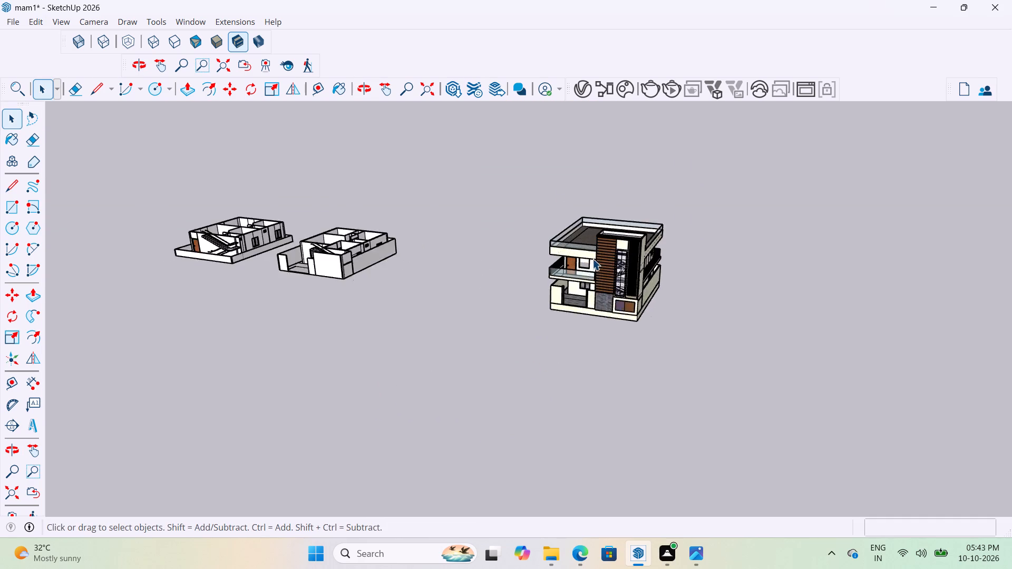
scroll(592, 259, "up", 18)
scroll(551, 277, "up", 4)
scroll(534, 278, "down", 4)
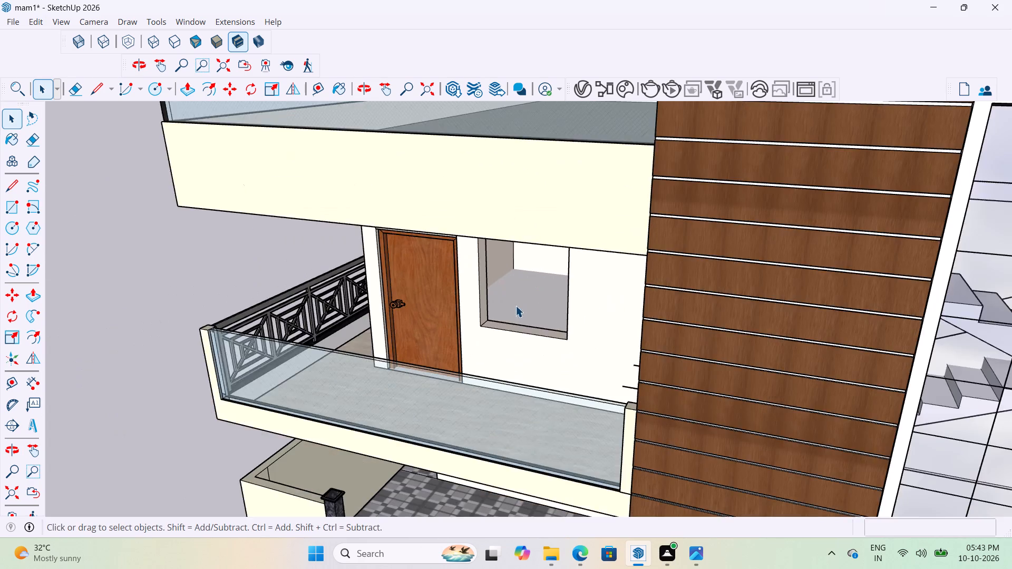
scroll(534, 293, "down", 5)
scroll(536, 387, "up", 8)
scroll(551, 324, "down", 16)
scroll(534, 330, "down", 5)
scroll(550, 339, "up", 6)
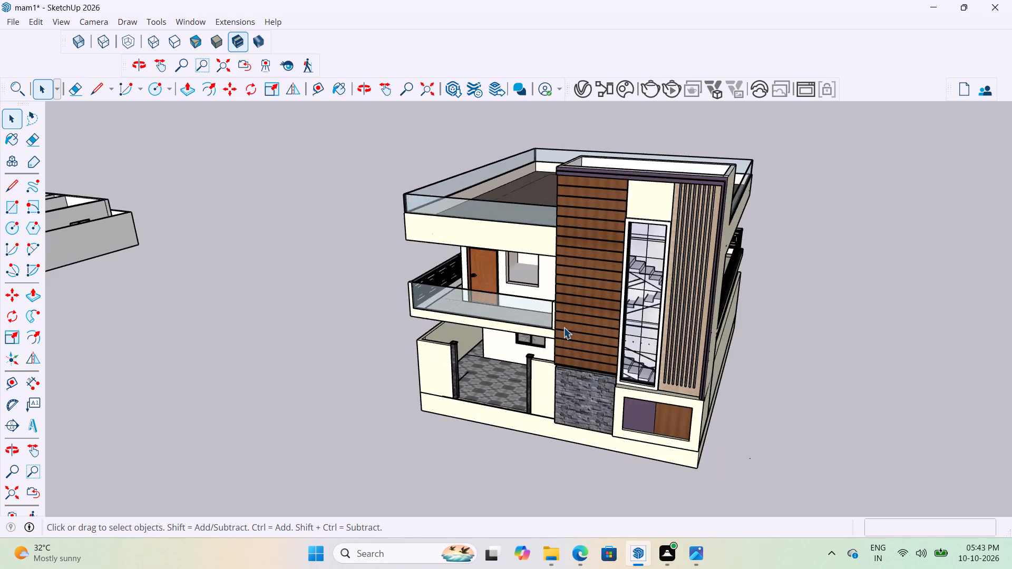
Copy the two-pane sliding window from the separate floor model's front wall into the first-floor balcony opening, matching their lower corners.
scroll(638, 320, "down", 14)
scroll(323, 311, "up", 5)
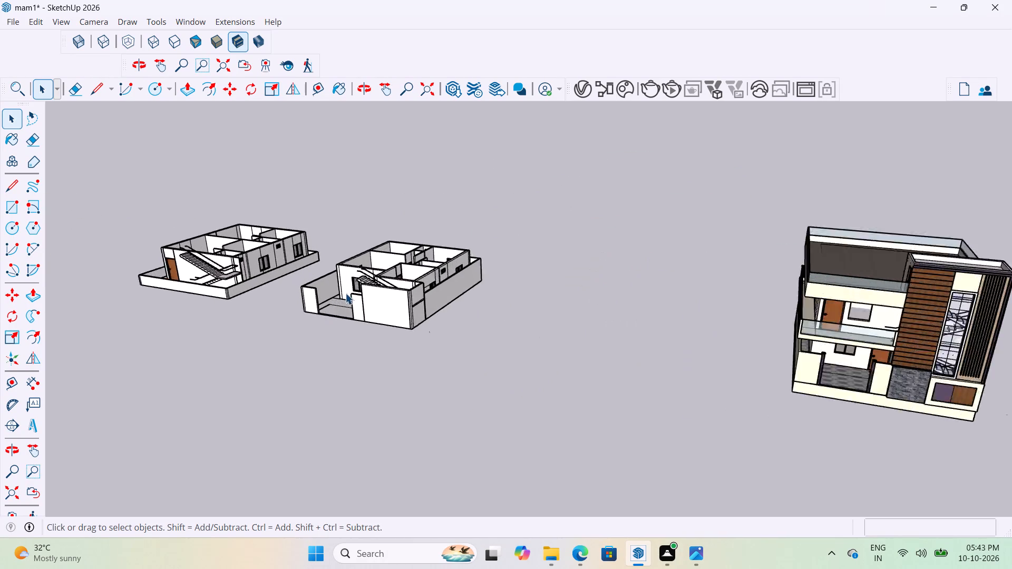
scroll(345, 293, "up", 9)
middle_click_drag(385, 282, 513, 310)
scroll(421, 279, "up", 1)
scroll(431, 327, "up", 6)
left_click(430, 317)
key("m")
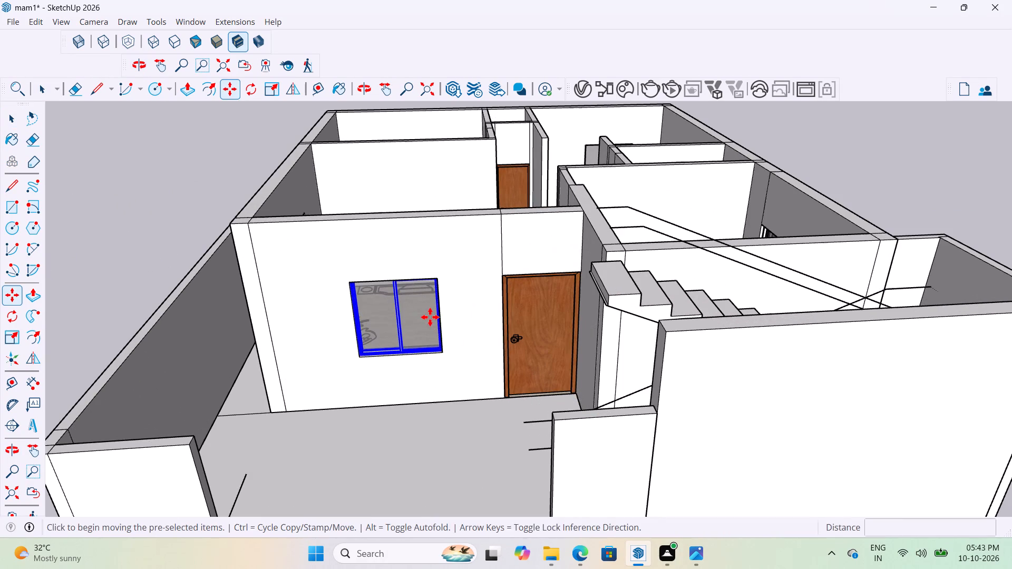
scroll(354, 333, "up", 20)
scroll(354, 333, "up", 9)
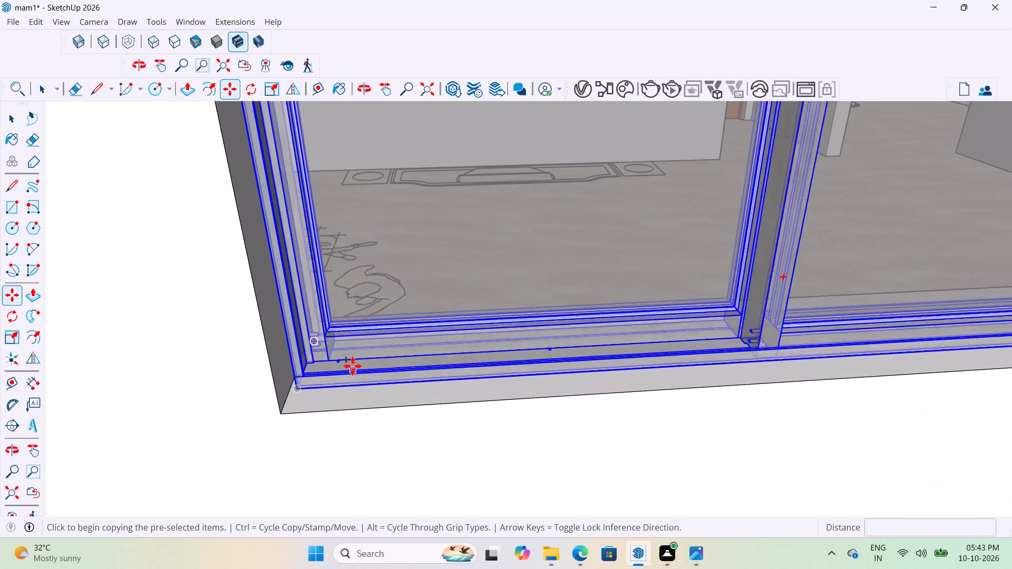
left_click(286, 391)
scroll(398, 383, "down", 16)
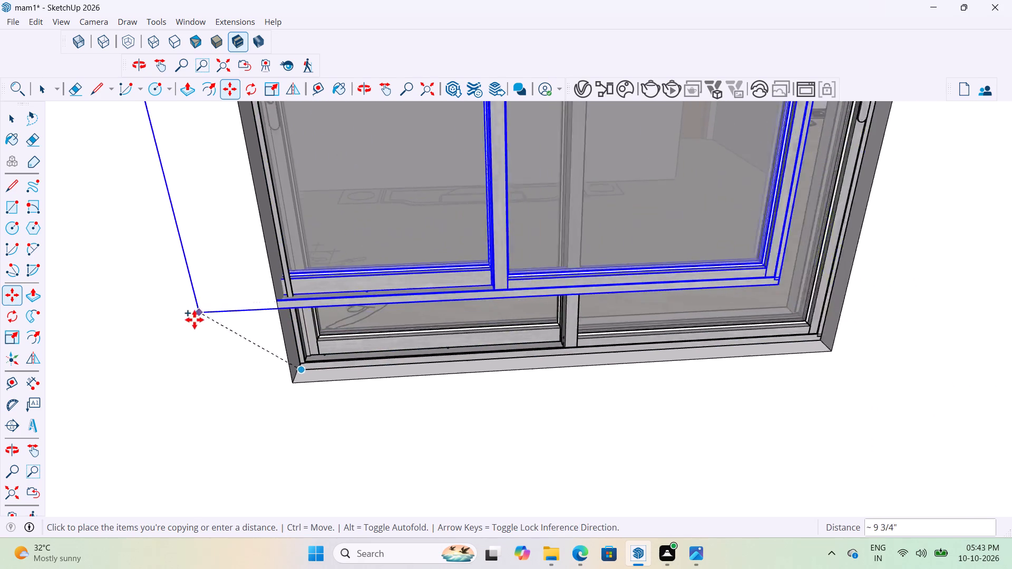
scroll(194, 320, "down", 20)
scroll(194, 320, "down", 13)
scroll(170, 368, "down", 3)
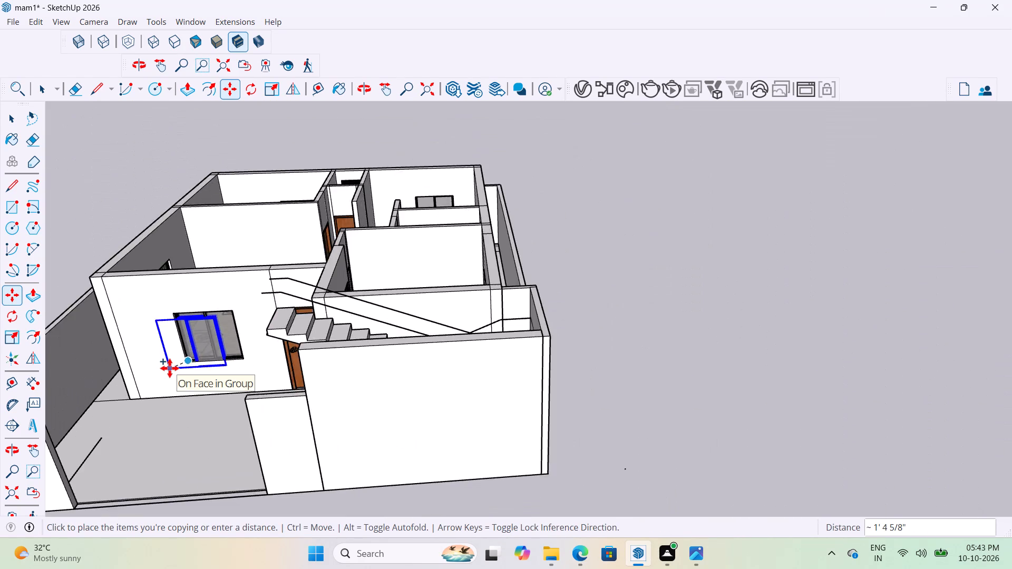
scroll(170, 368, "down", 17)
scroll(613, 324, "up", 9)
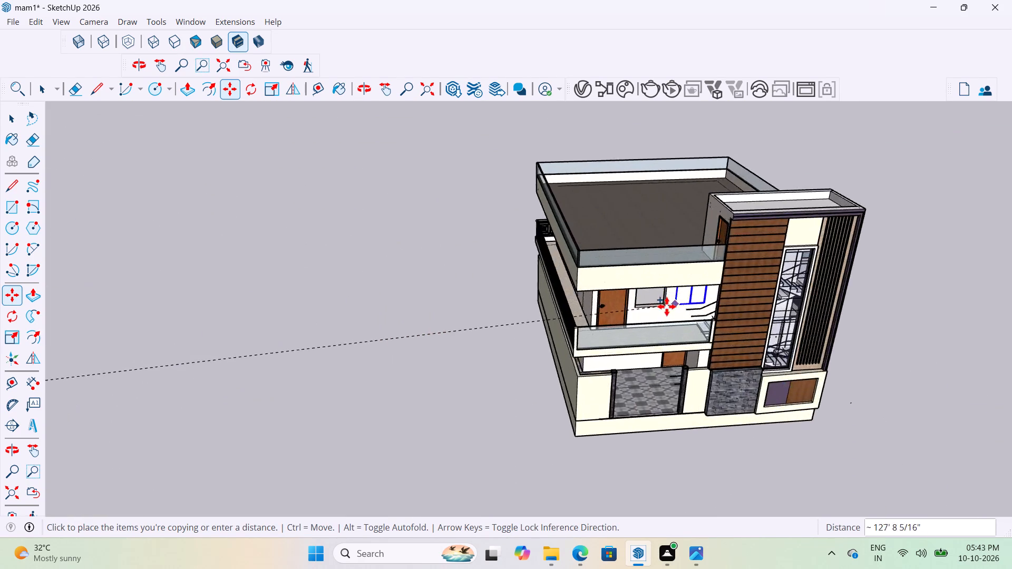
scroll(667, 307, "up", 10)
scroll(625, 298, "up", 3)
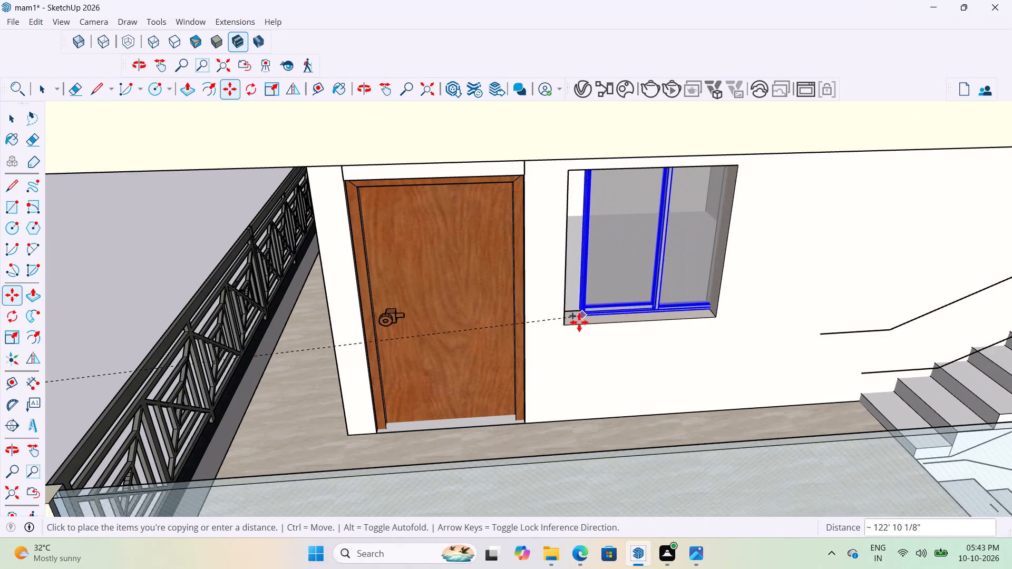
scroll(576, 328, "up", 12)
middle_click_drag(562, 311, 480, 298)
left_click(539, 300)
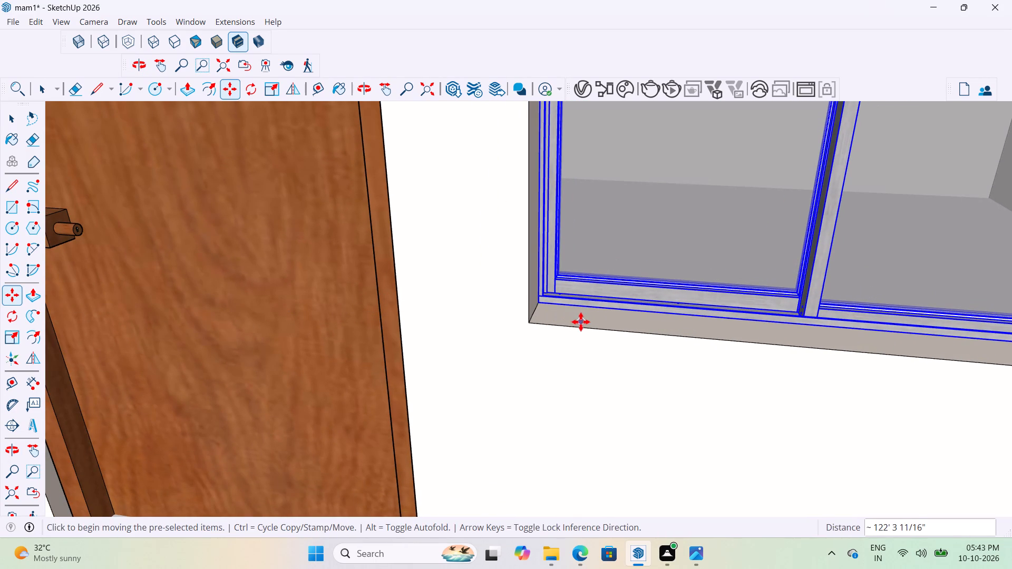
key("space")
Place a guide 2" in from the outer bottom edge of the balcony window opening.
type("t")
left_click(591, 330)
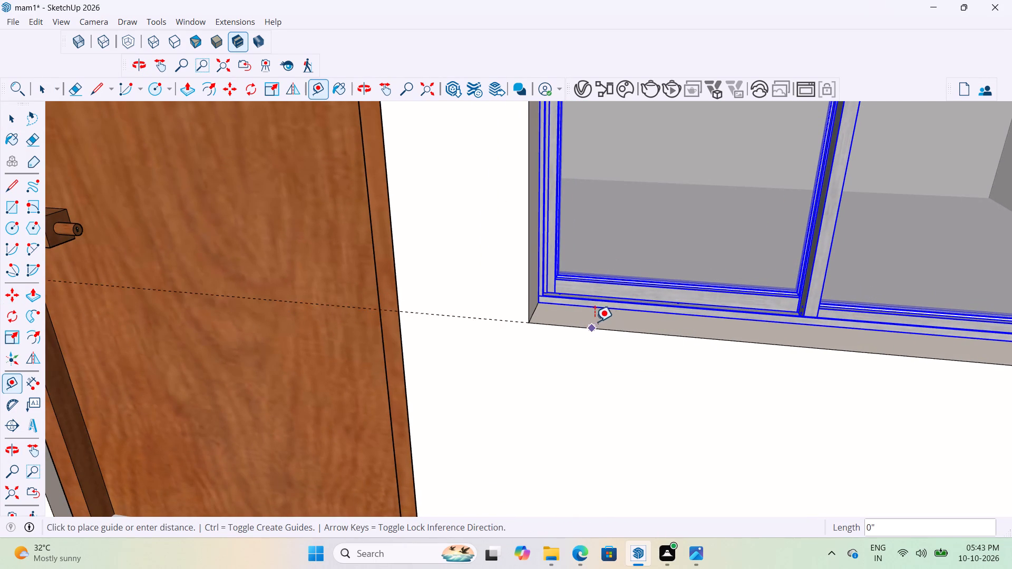
type("2\"")
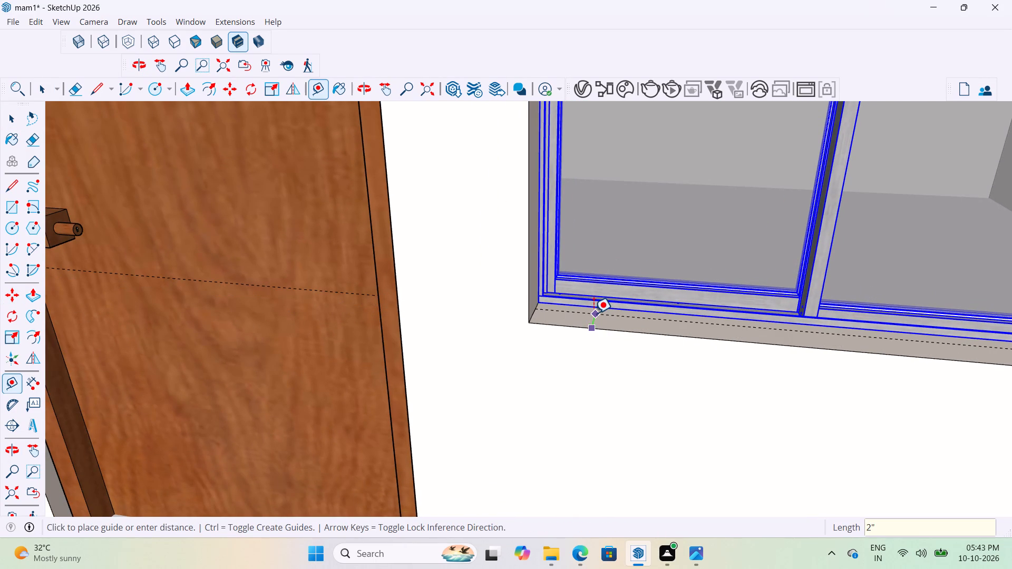
key("Return")
key("space")
Move the copied window about 2 9/16" outward along the opening's sill to the guide.
scroll(566, 254, "up", 6)
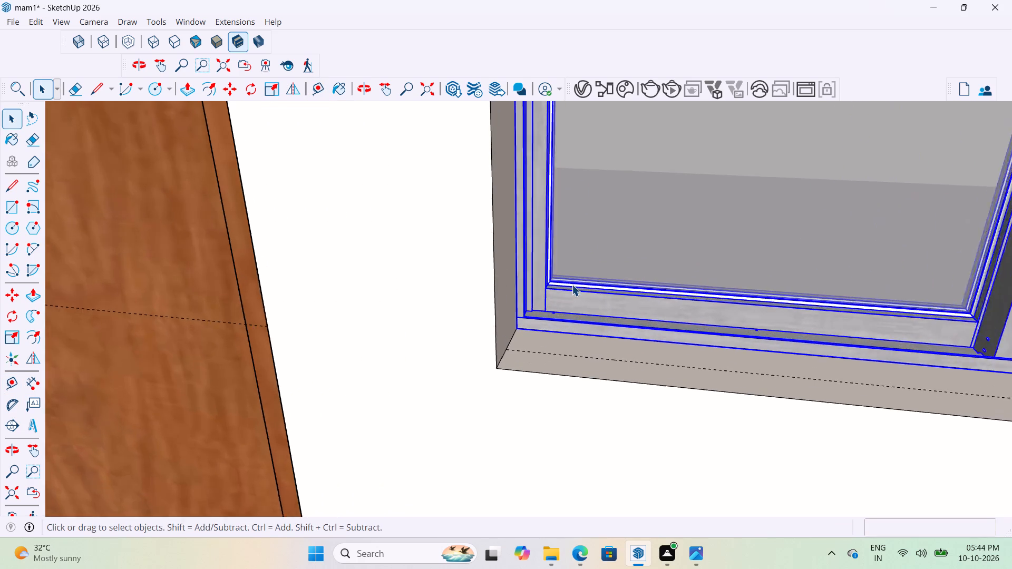
scroll(572, 284, "up", 1)
key("m")
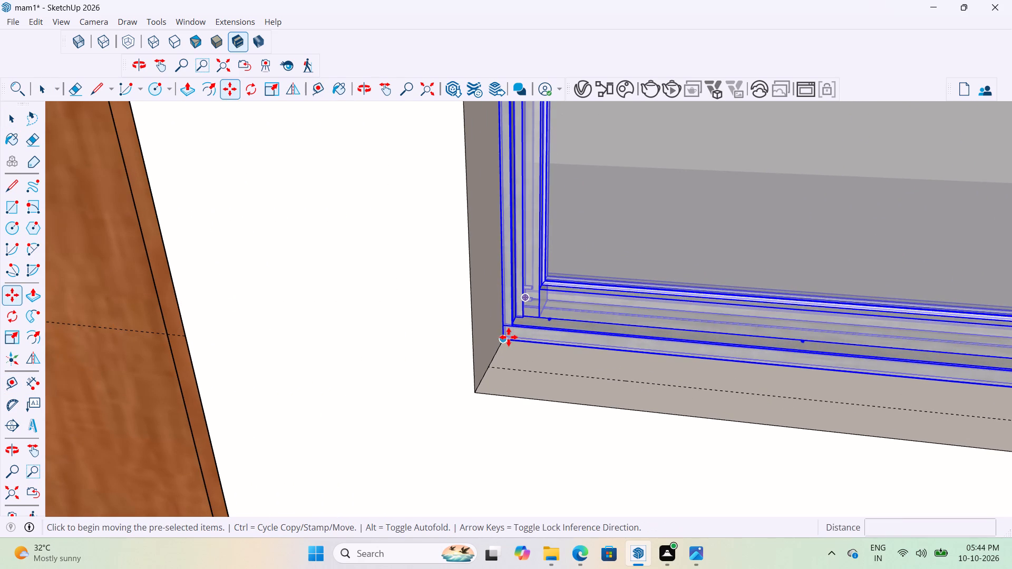
left_click(507, 337)
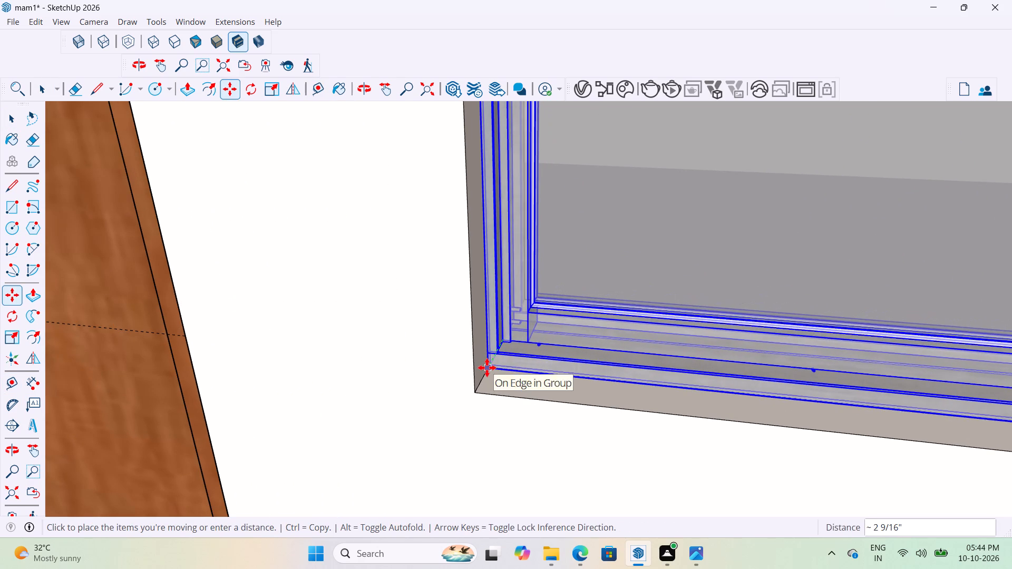
left_click(487, 368)
Scale the balcony window's width by about 1.01 to meet the stair-side edge of the opening.
scroll(432, 377, "down", 15)
scroll(281, 361, "down", 5)
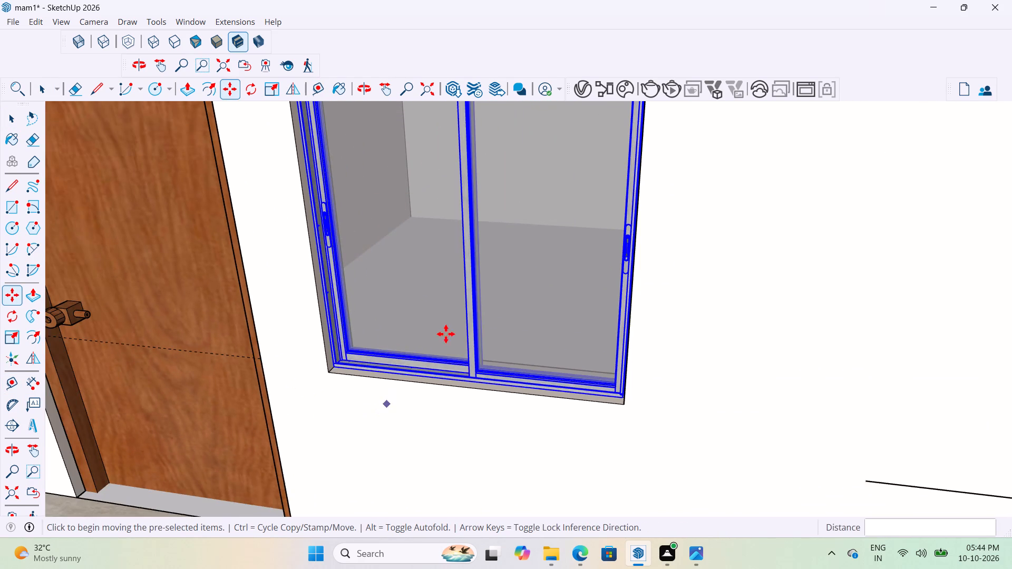
scroll(450, 374, "down", 9)
middle_click_drag(472, 383, 510, 336)
key("s")
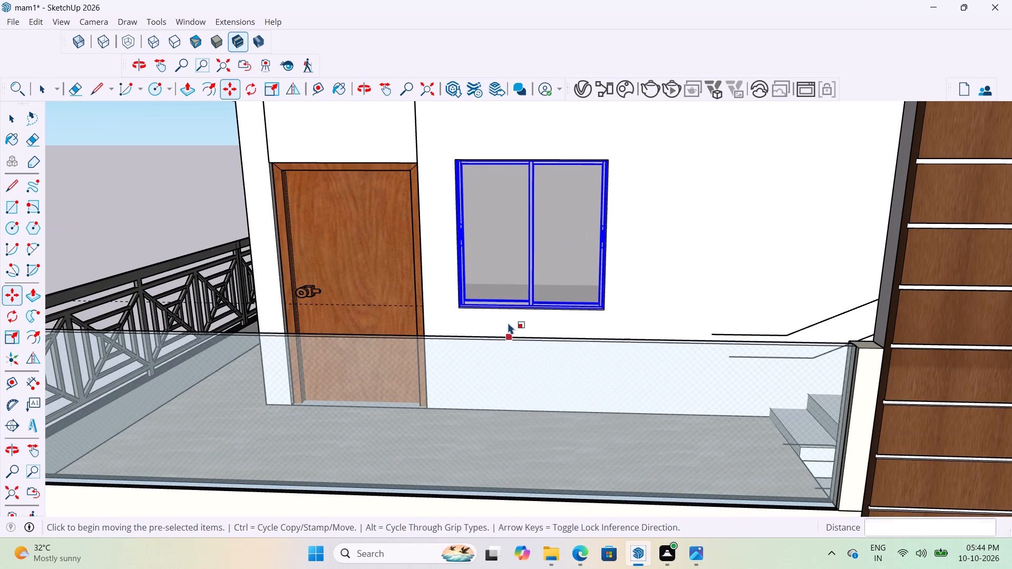
scroll(534, 160, "up", 6)
scroll(672, 303, "up", 8)
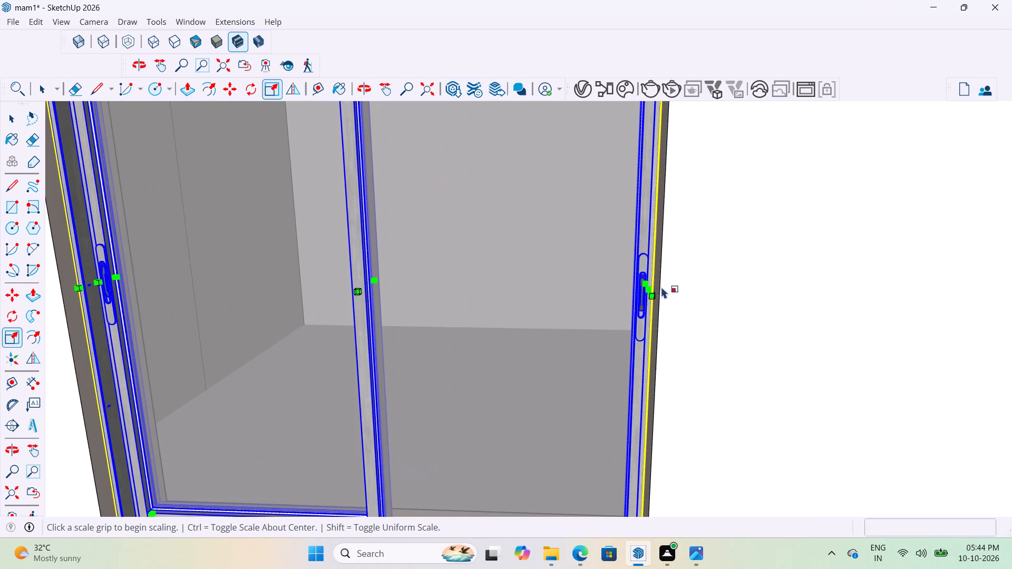
left_click(646, 287)
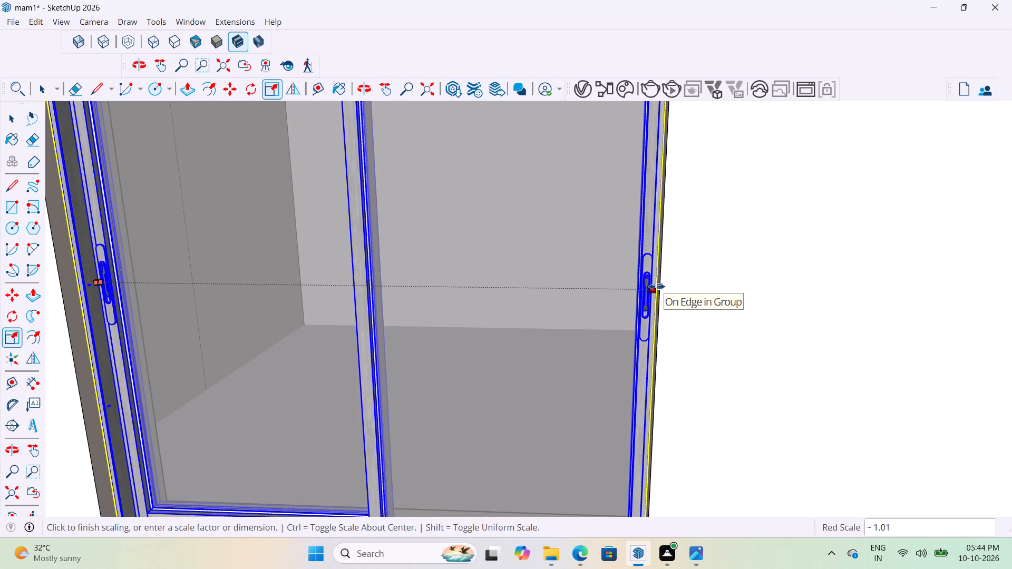
left_click(657, 287)
Scale the balcony window's height to the top edge of the opening and deselect it.
scroll(655, 351, "down", 9)
scroll(532, 203, "up", 12)
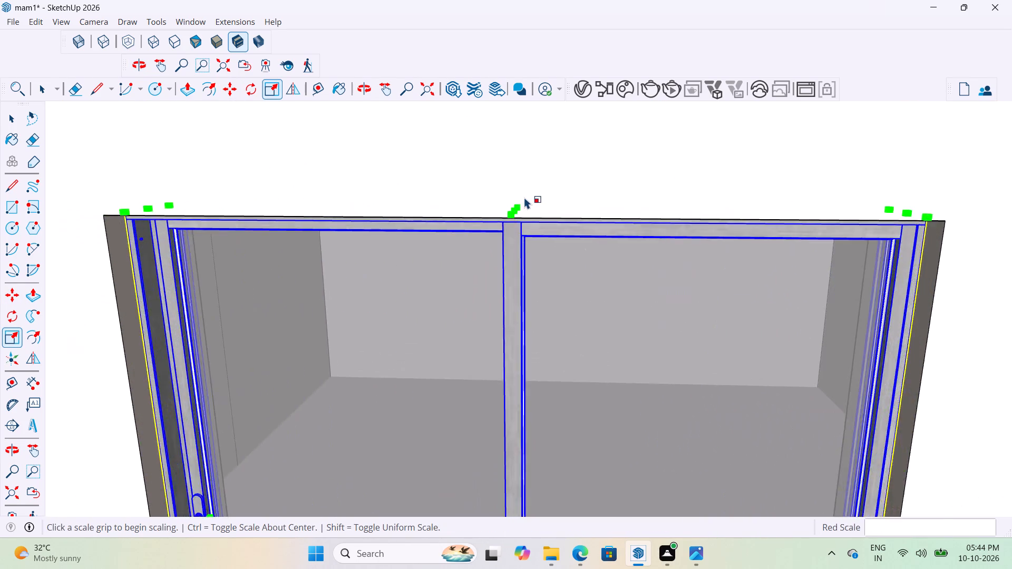
scroll(524, 197, "up", 3)
left_click(511, 213)
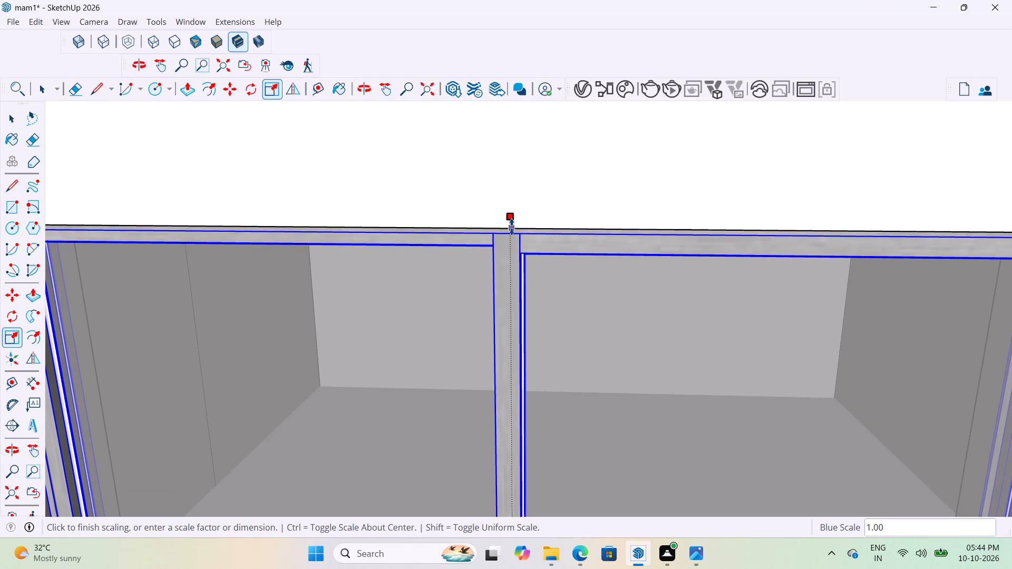
left_click(512, 225)
scroll(524, 223, "down", 20)
scroll(524, 223, "down", 2)
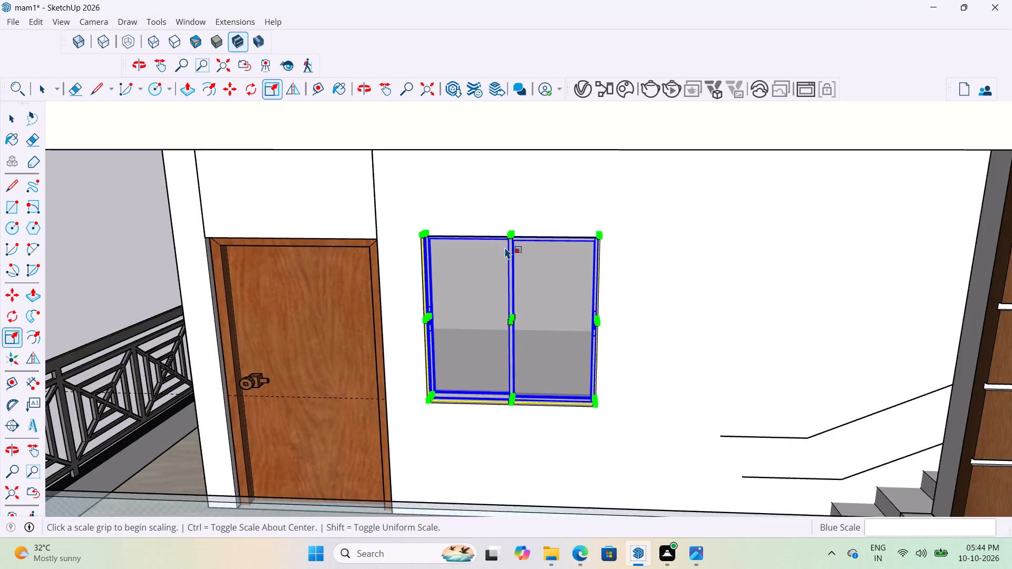
scroll(504, 247, "down", 11)
key("space")
left_click(184, 274)
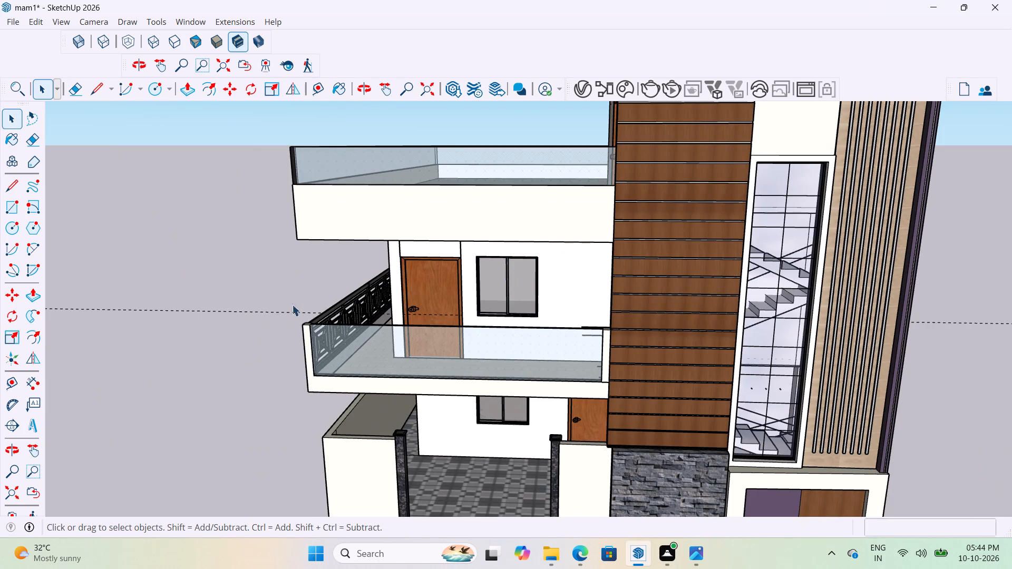
Examine the fitted balcony window, the corner door and the first-floor side wall behind the patterned railing.
scroll(475, 321, "up", 3)
middle_click_drag(489, 315, 620, 335)
scroll(472, 323, "down", 4)
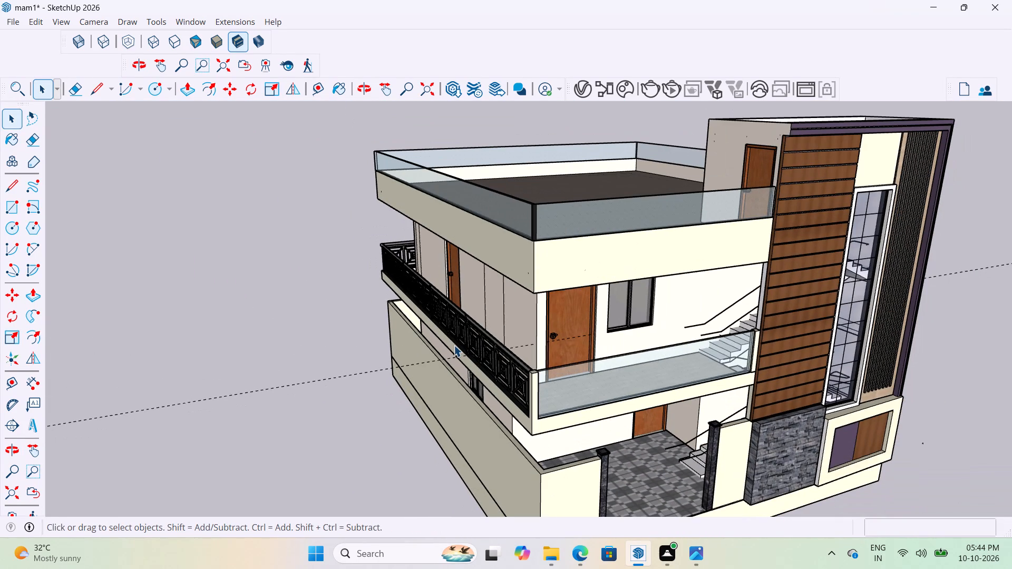
scroll(529, 325, "up", 3)
middle_click_drag(530, 311, 952, 324)
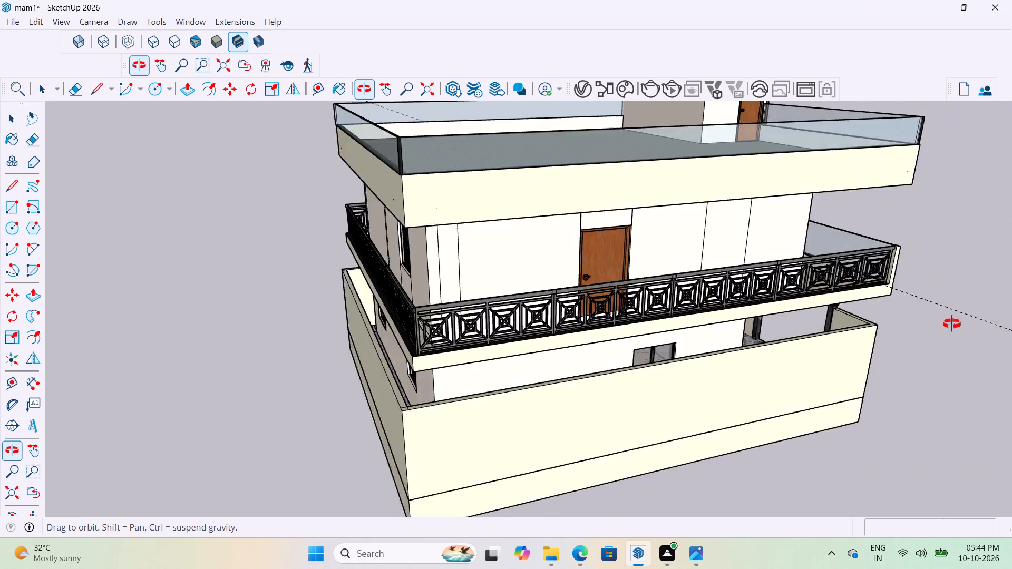
middle_click_drag(952, 324, 541, 321)
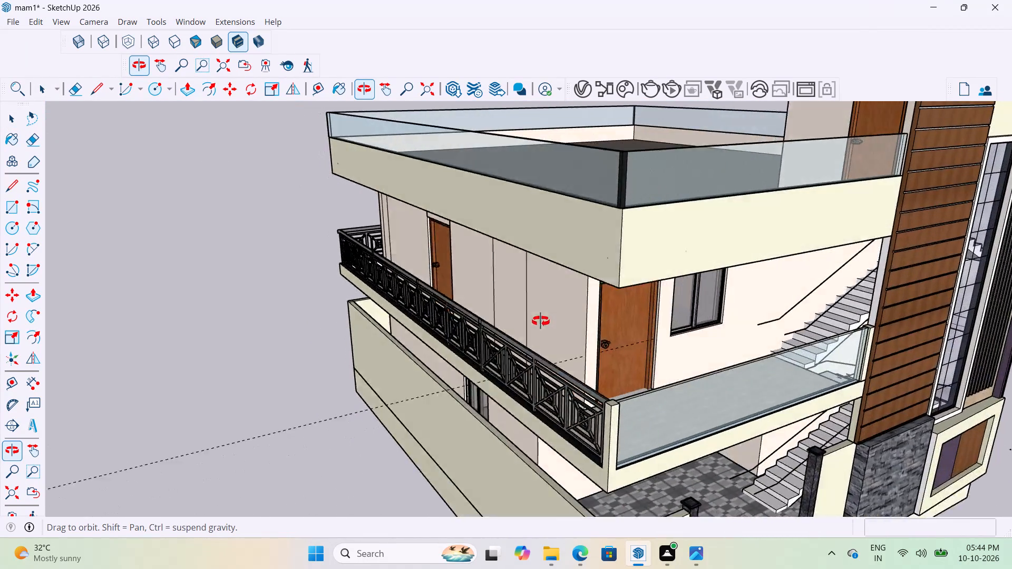
middle_click_drag(541, 321, 526, 326)
scroll(517, 326, "up", 5)
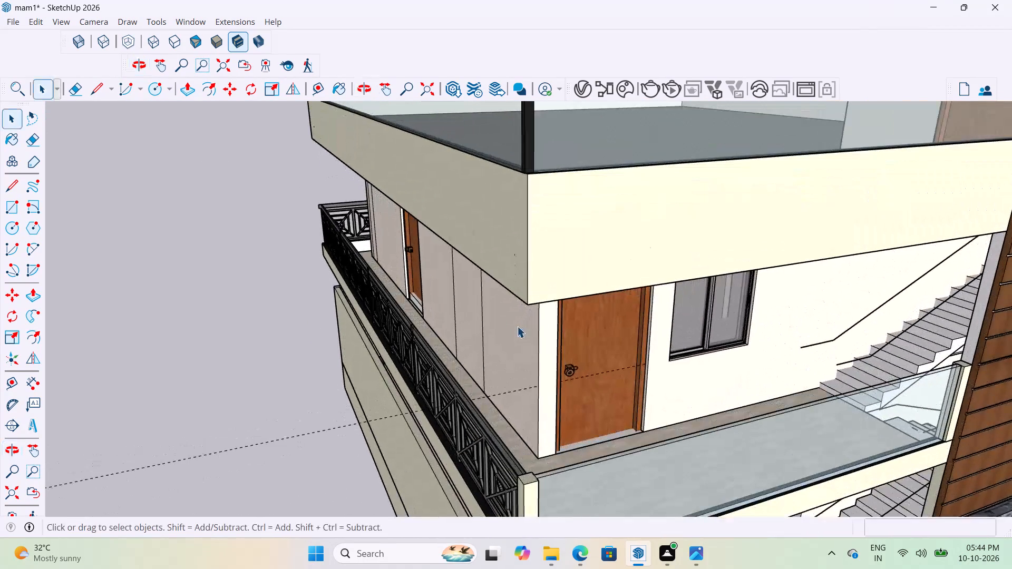
scroll(517, 326, "up", 1)
scroll(444, 345, "down", 3)
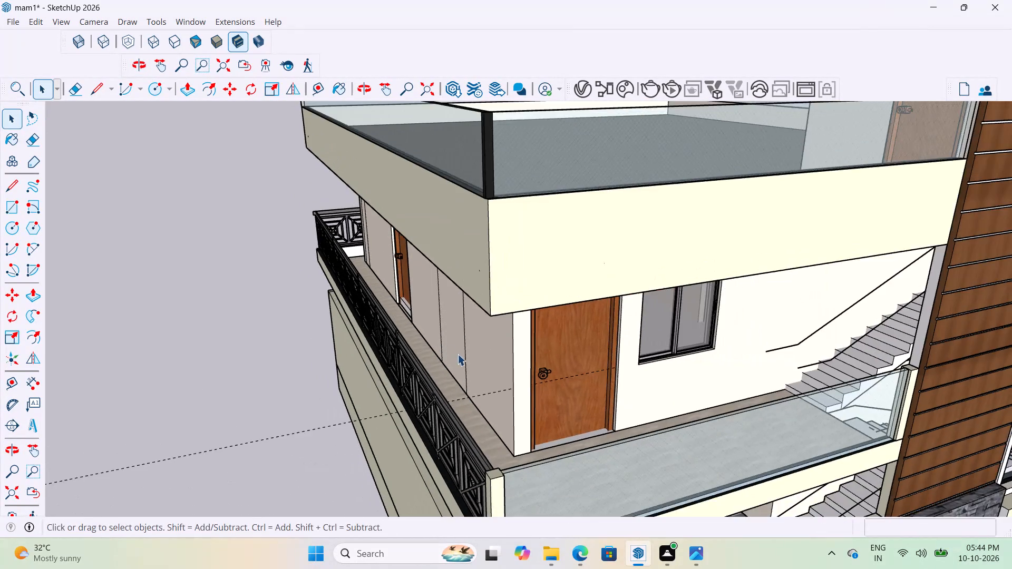
middle_click_drag(459, 354, 557, 377)
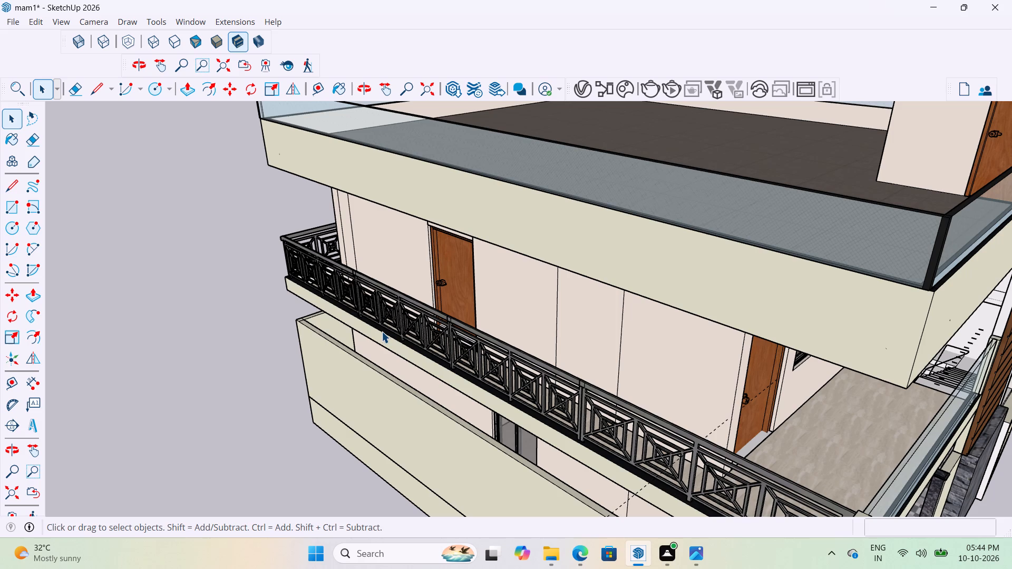
scroll(626, 399, "up", 8)
middle_click_drag(643, 362, 544, 345)
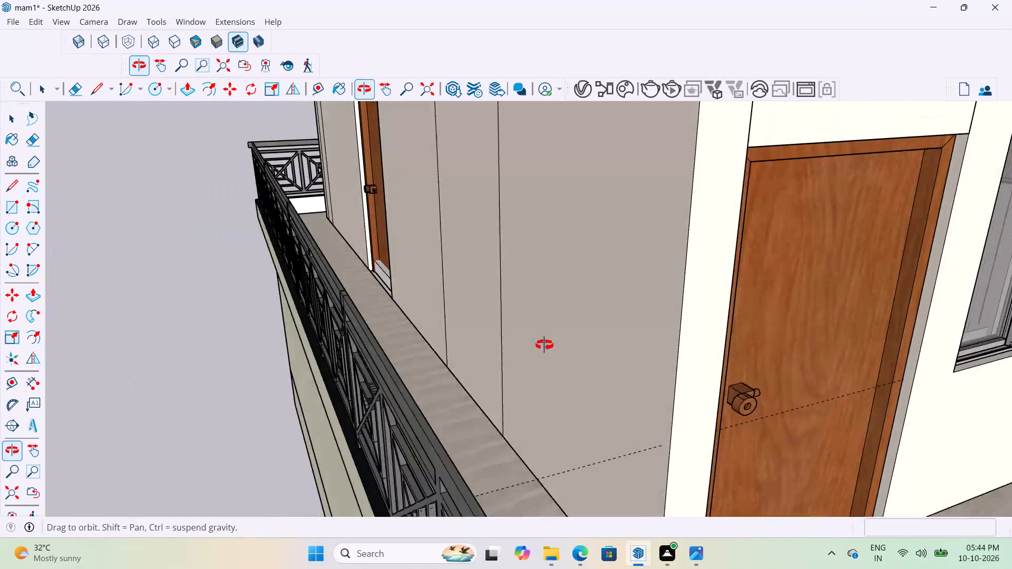
middle_click_drag(544, 345, 538, 357)
scroll(485, 320, "down", 10)
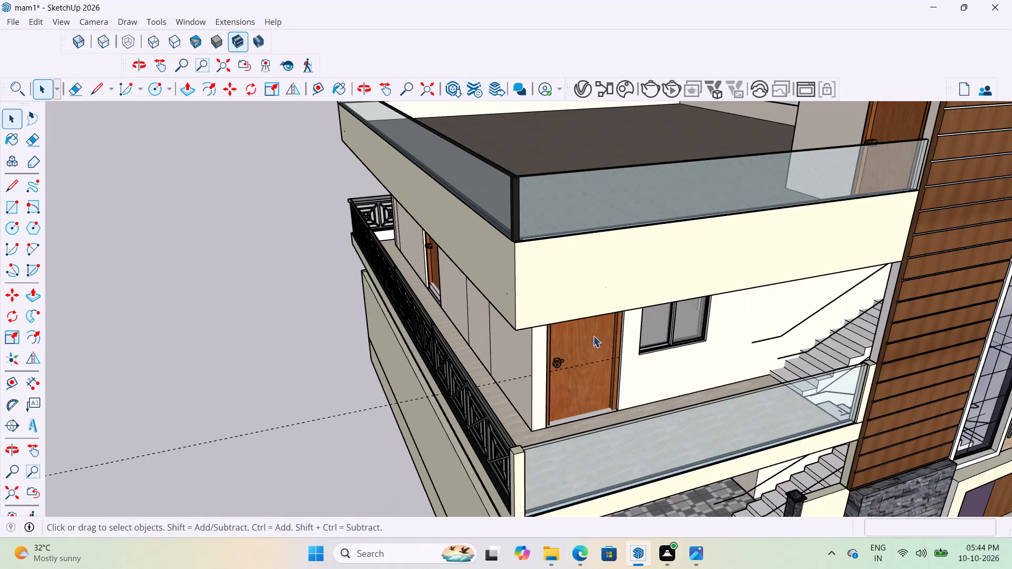
scroll(611, 331, "up", 3)
scroll(371, 375, "down", 4)
scroll(347, 337, "up", 3)
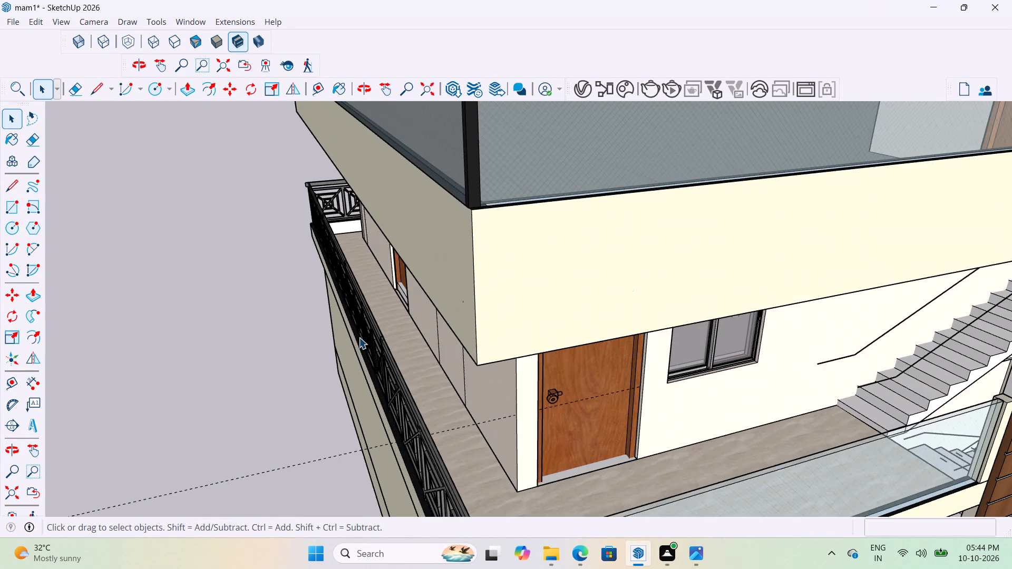
scroll(289, 334, "down", 4)
middle_click_drag(360, 390, 570, 397)
scroll(567, 370, "up", 1)
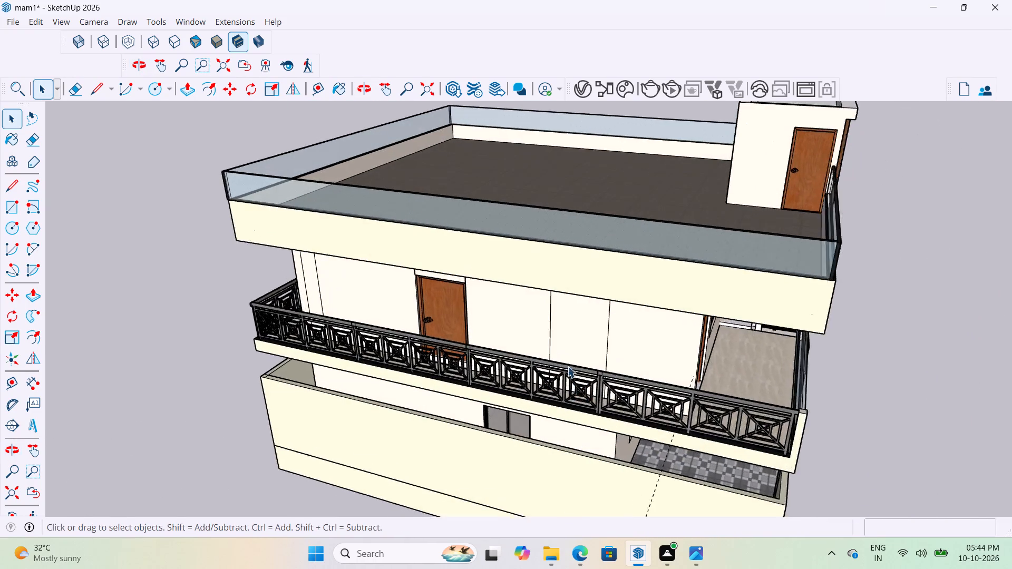
Delete all construction guides from the model.
scroll(568, 366, "up", 6)
scroll(536, 332, "down", 4)
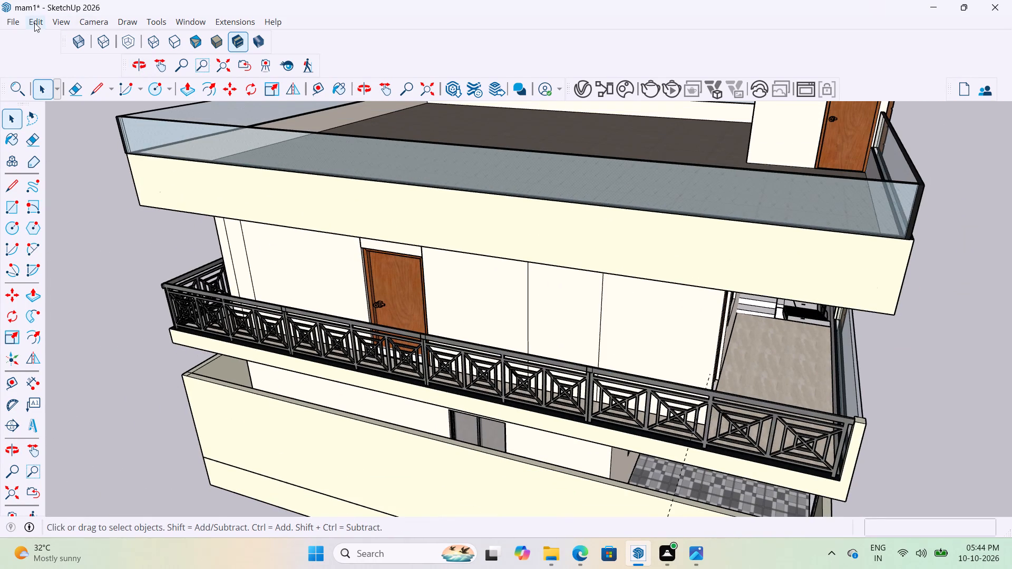
left_click(34, 23)
left_click(73, 155)
Examine the corner door, the glass-railed balcony and the blank first-floor wall panels behind the patterned railing.
scroll(291, 257, "down", 4)
scroll(788, 409, "up", 3)
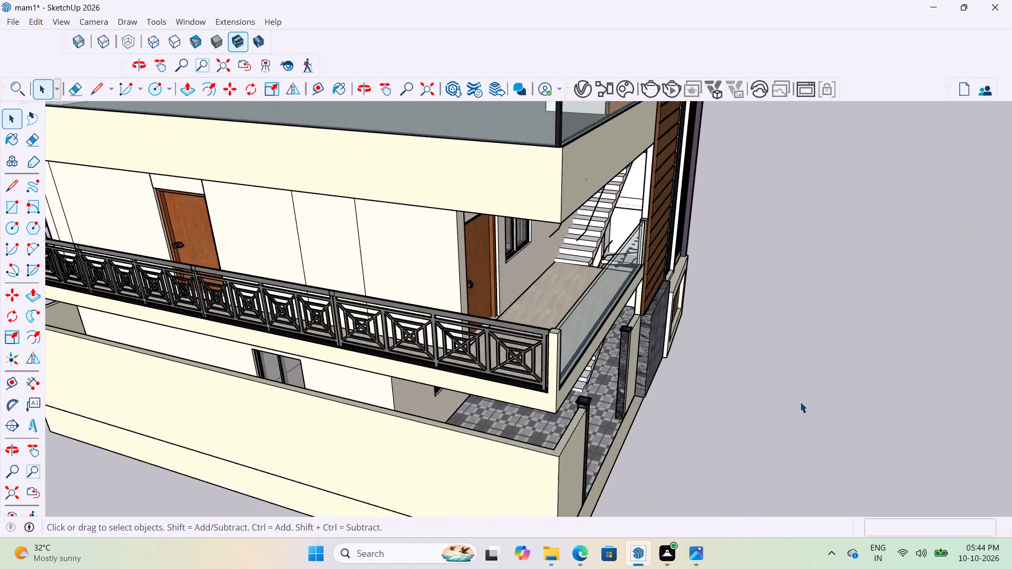
middle_click_drag(788, 396, 648, 389)
scroll(452, 175, "up", 6)
middle_click_drag(453, 165, 485, 172)
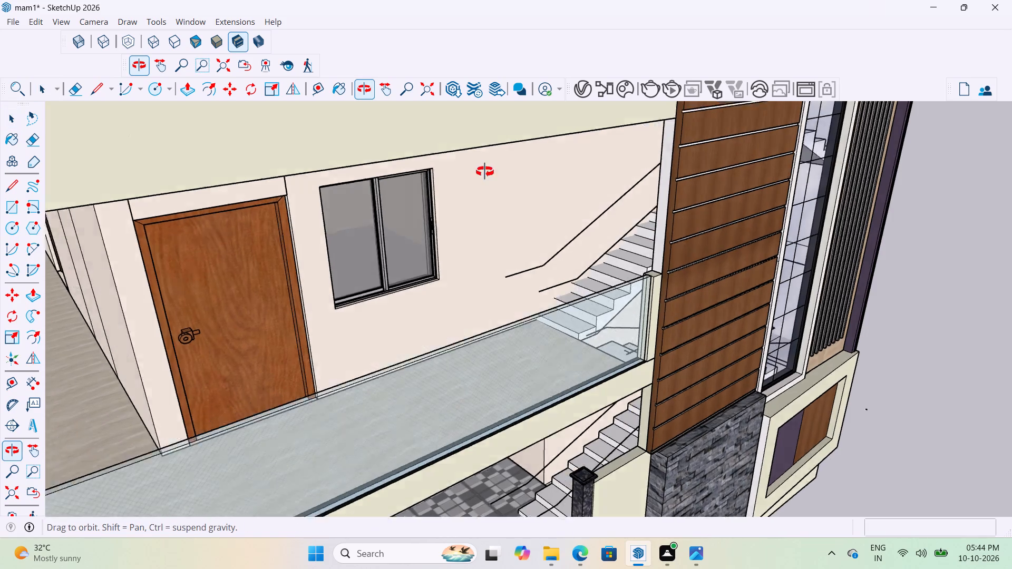
middle_click_drag(485, 172, 446, 164)
scroll(451, 253, "down", 7)
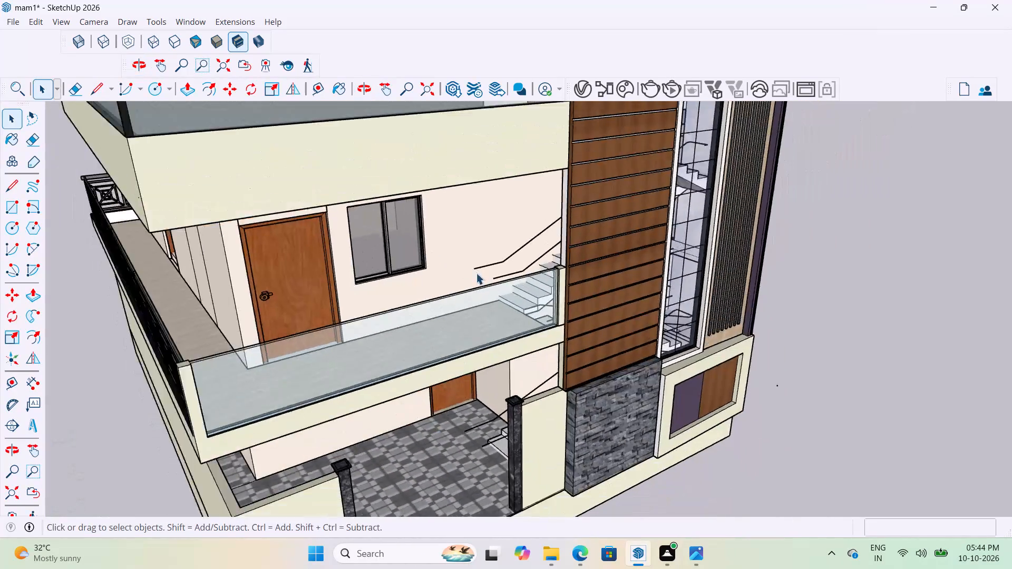
scroll(476, 273, "down", 2)
middle_click_drag(371, 262, 580, 307)
scroll(521, 339, "up", 11)
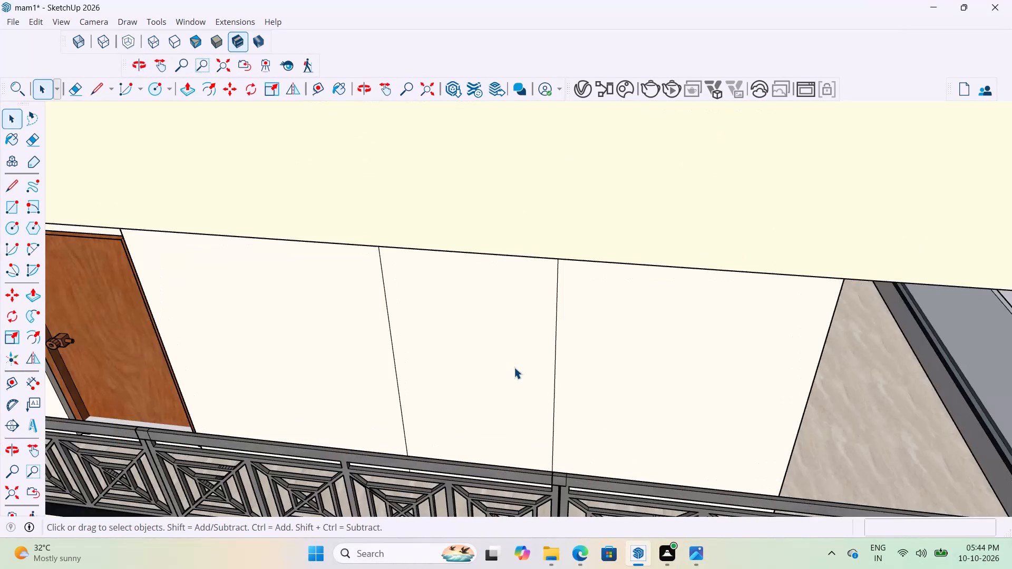
middle_click_drag(512, 366, 427, 372)
scroll(390, 418, "up", 5)
middle_click_drag(393, 429, 475, 421)
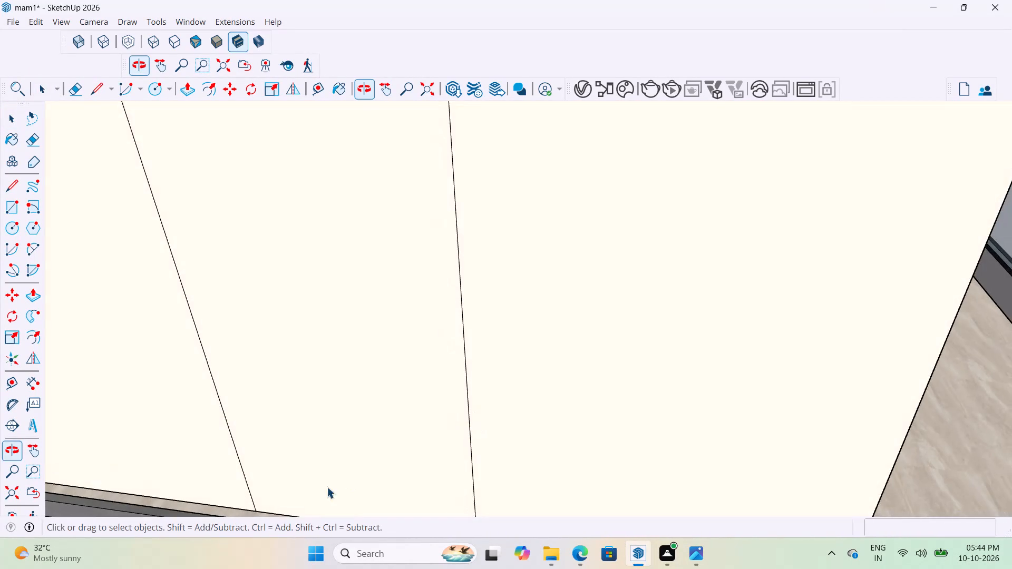
scroll(436, 380, "down", 7)
Open the first-floor wall group and hide the outer and inner faces of the panel beside the balcony door.
double_click(413, 370)
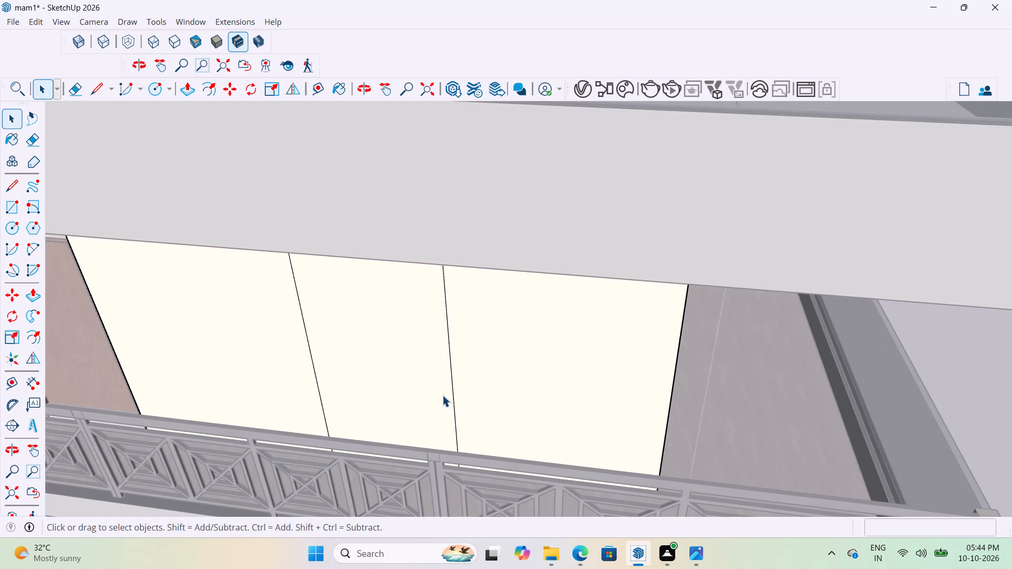
scroll(449, 394, "up", 2)
scroll(462, 359, "down", 7)
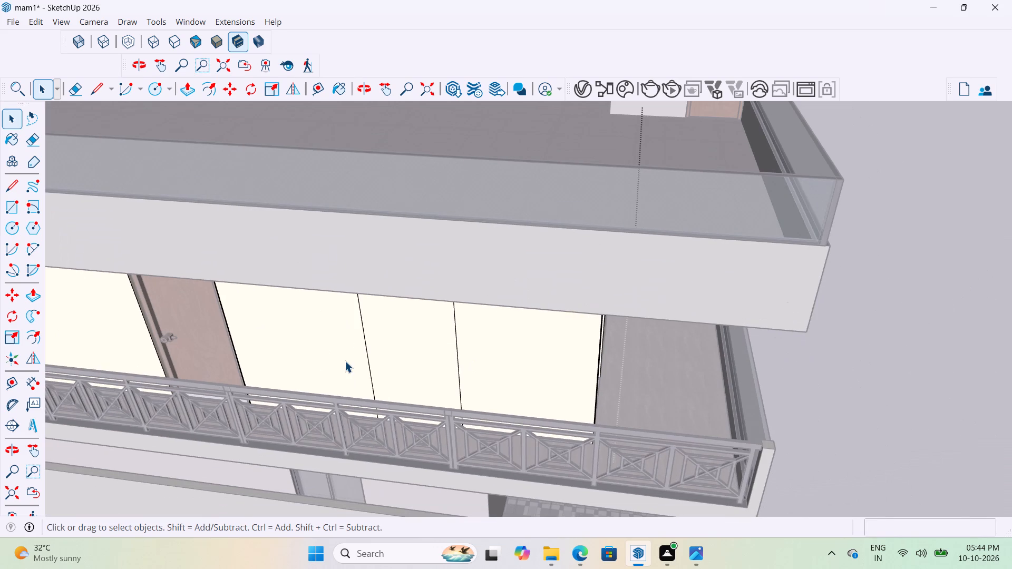
left_click(345, 361)
right_click(338, 358)
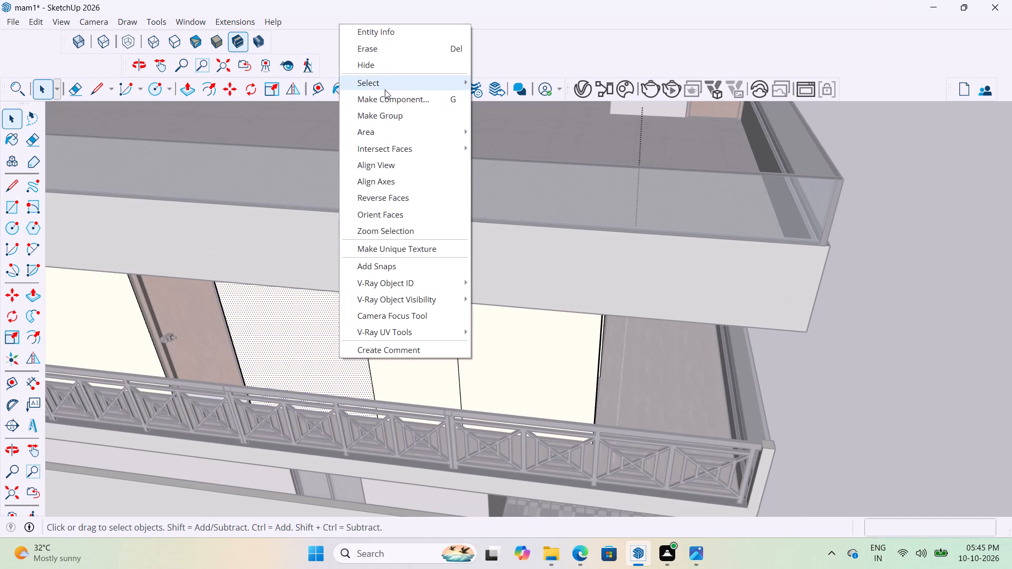
left_click(392, 73)
right_click(308, 323)
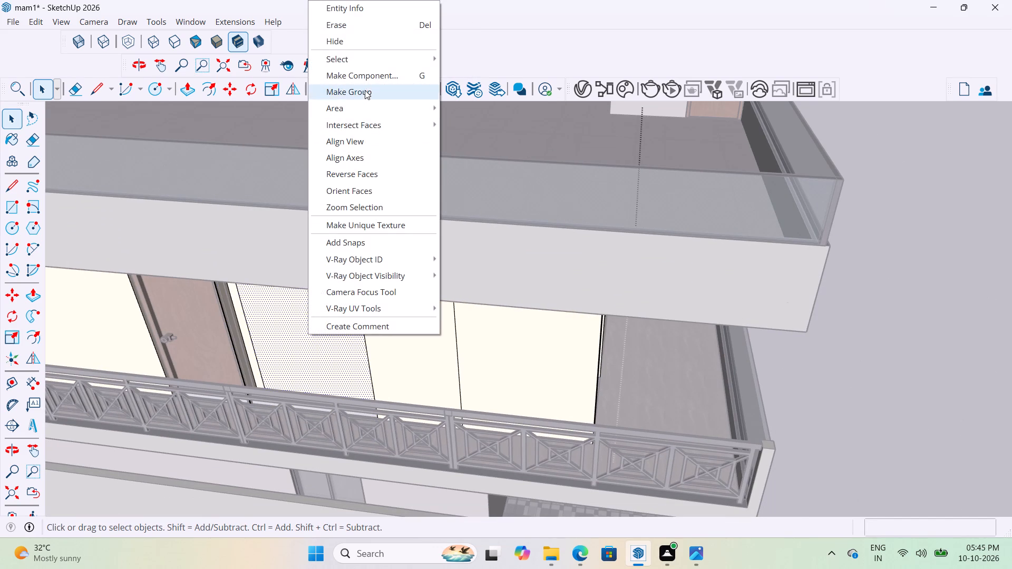
left_click(360, 45)
Place a horizontal guide 3' above the bottom edge of the narrow middle wall panel behind the patterned railing.
scroll(376, 345, "up", 2)
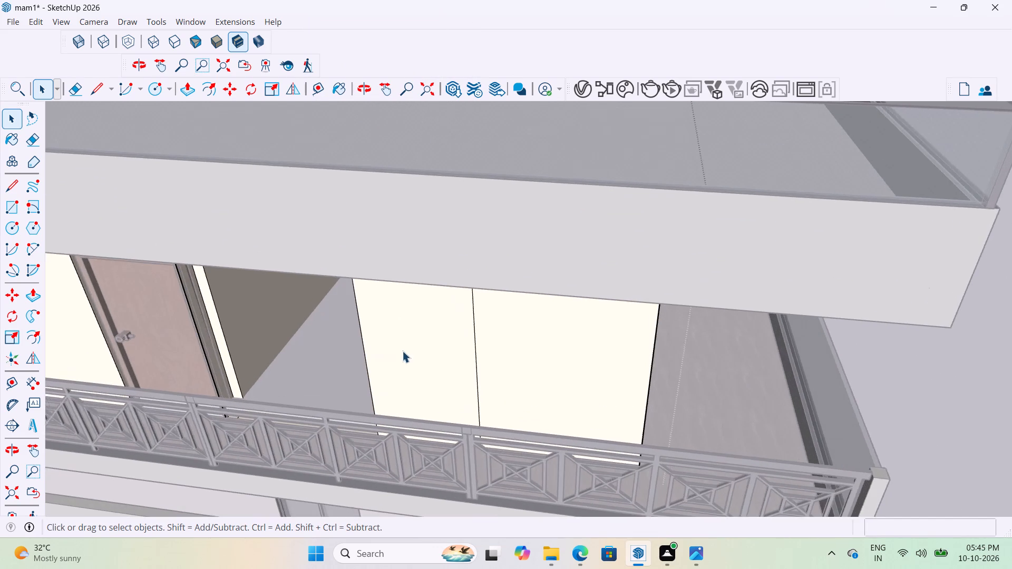
scroll(411, 345, "up", 3)
middle_click_drag(423, 326, 452, 329)
scroll(447, 432, "up", 3)
scroll(446, 309, "down", 5)
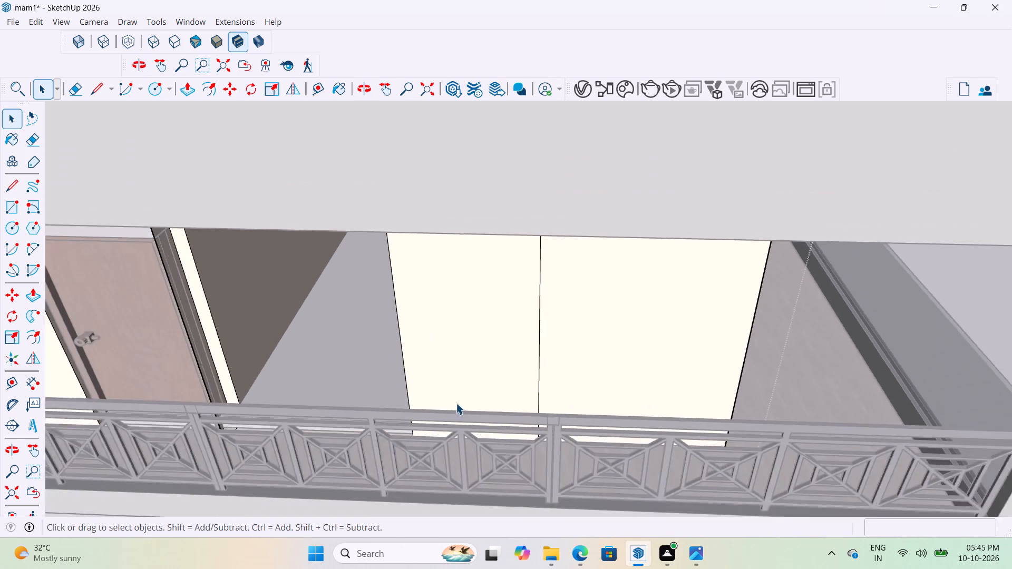
scroll(456, 403, "up", 4)
middle_click_drag(471, 417, 500, 471)
scroll(483, 458, "up", 2)
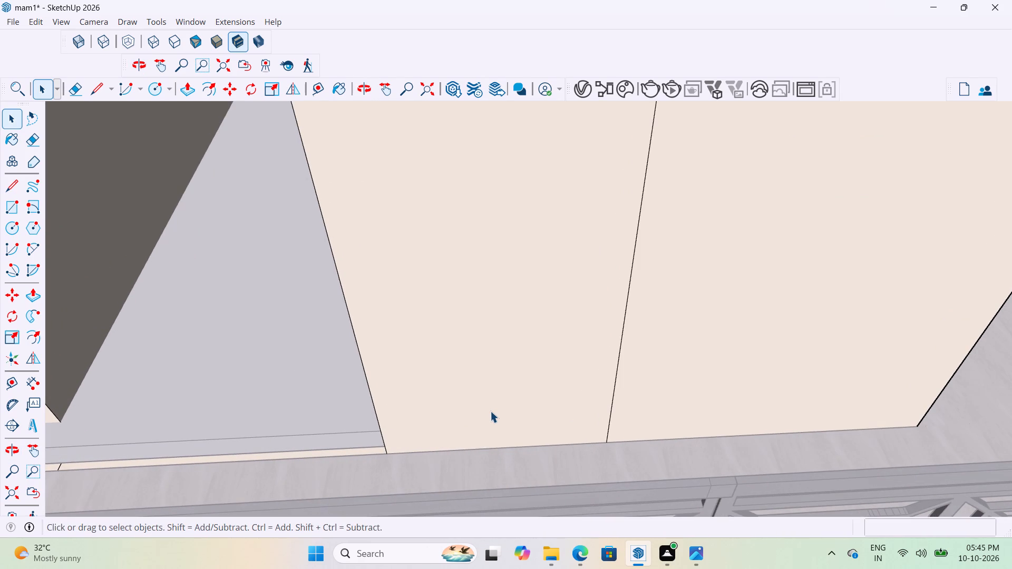
double_click(490, 411)
key("t")
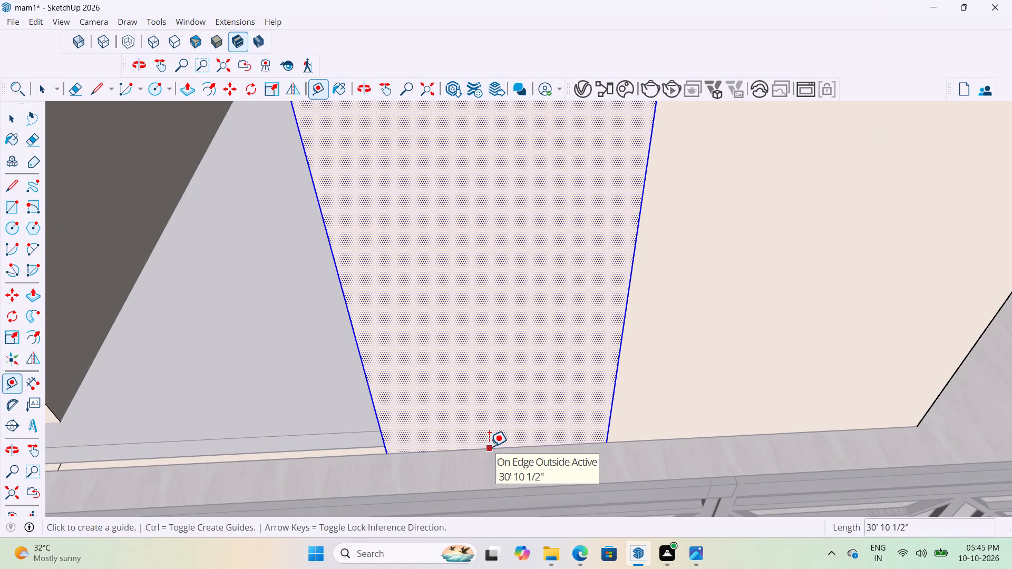
left_click(489, 447)
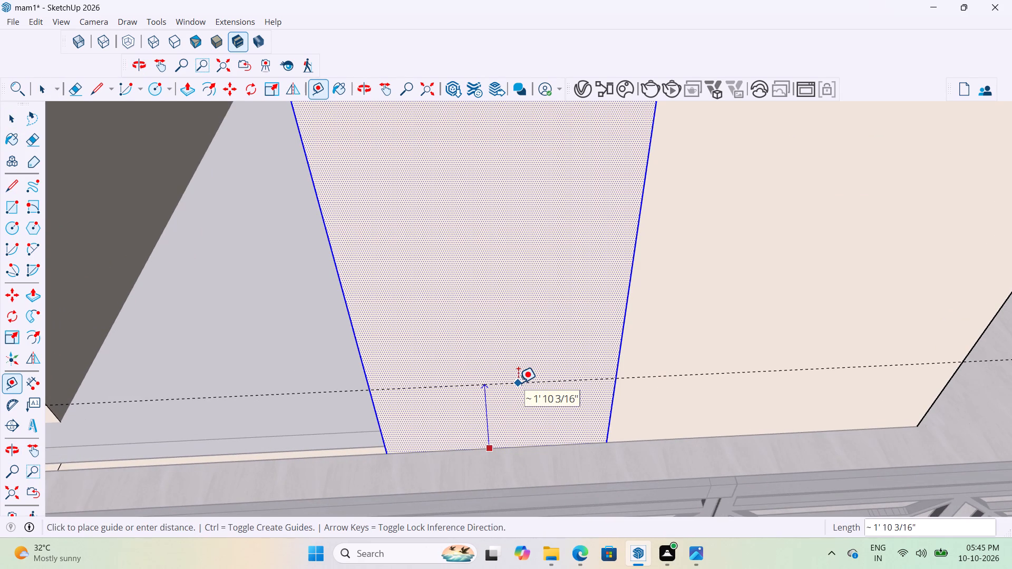
type("3'")
key("Return")
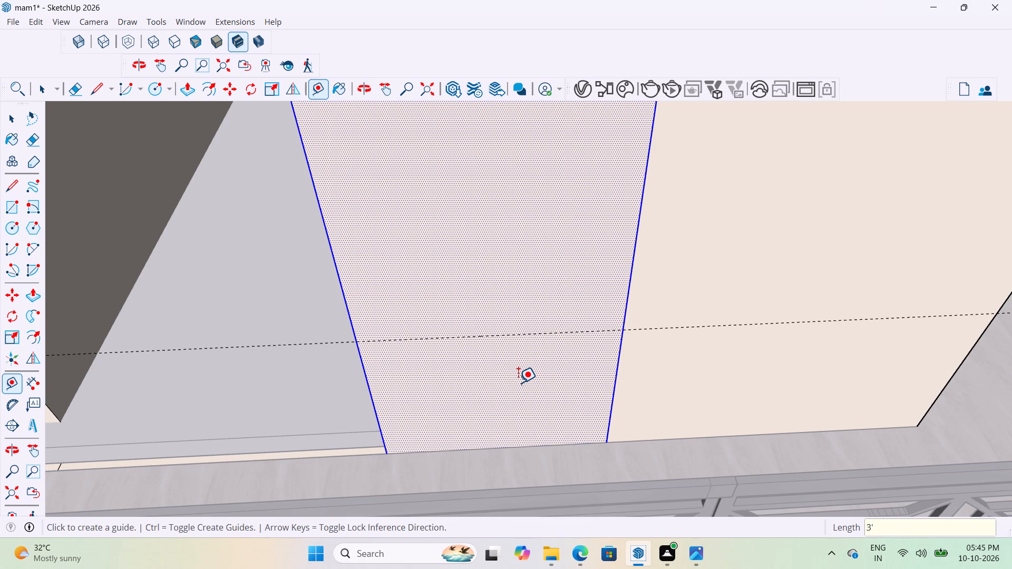
Place a second horizontal guide 4' above the sill guide on the middle wall panel.
scroll(451, 249, "down", 3)
middle_click_drag(481, 311, 546, 282)
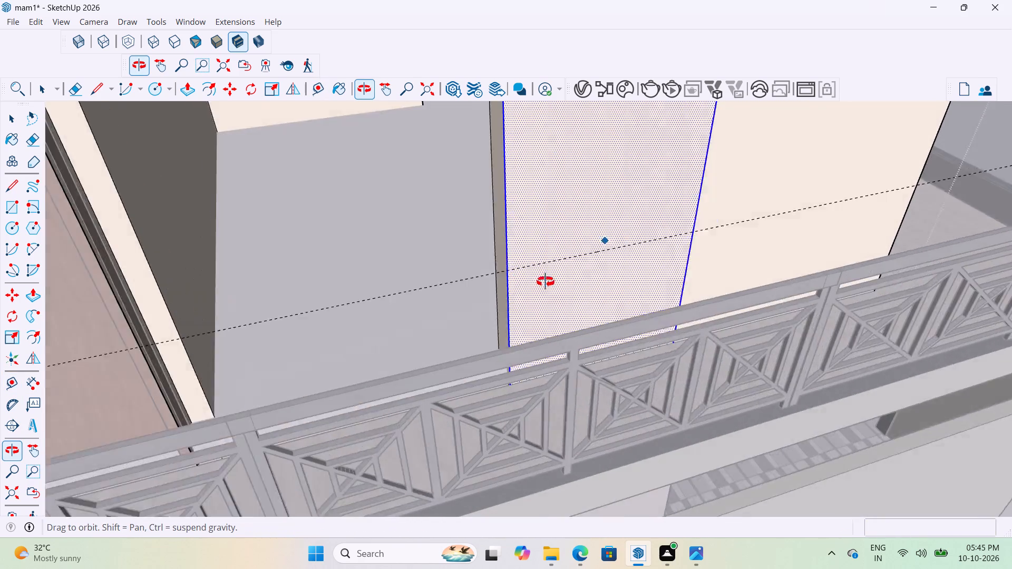
middle_click_drag(546, 282, 515, 282)
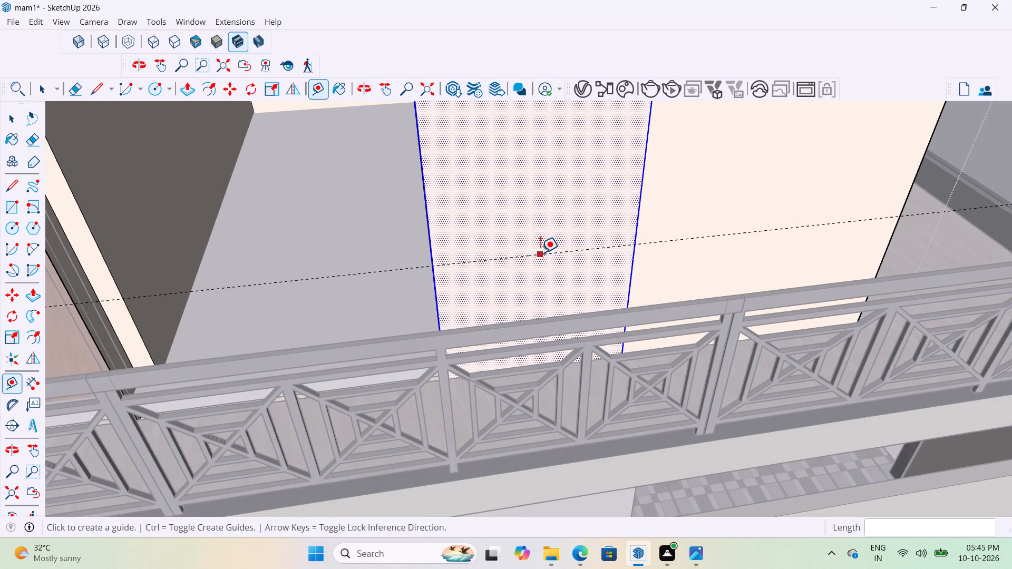
left_click(540, 253)
type("4'")
key("Return")
Draw a window rectangle about 4' by 4' across the middle wall panel between the two guides.
scroll(542, 238, "down", 2)
scroll(536, 333, "down", 4)
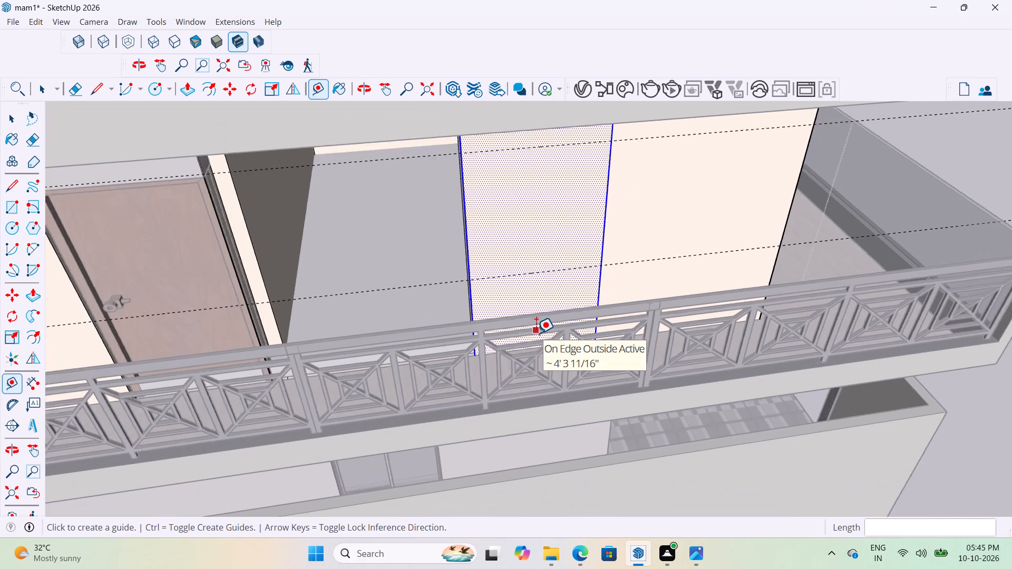
key("r")
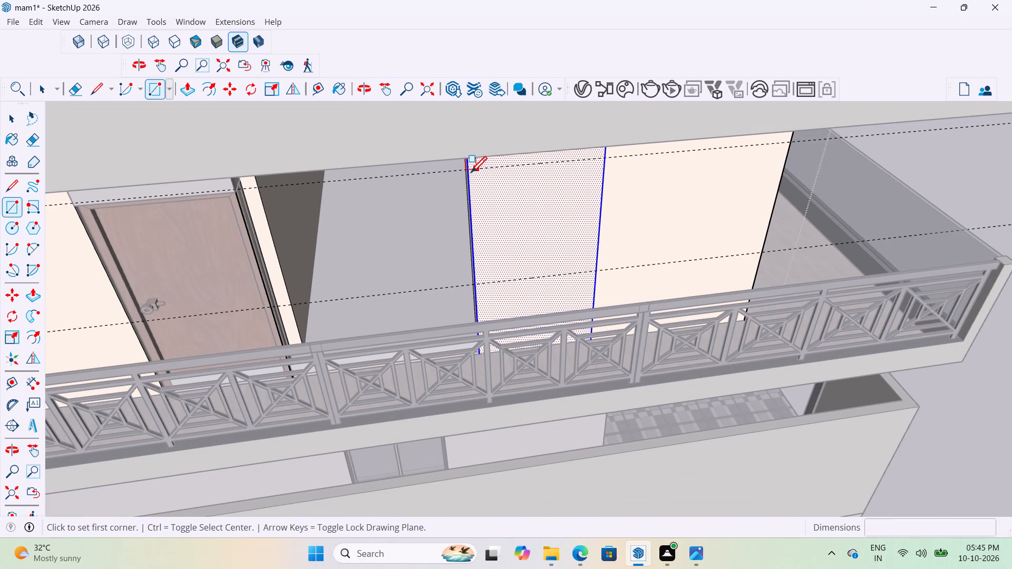
left_click(469, 171)
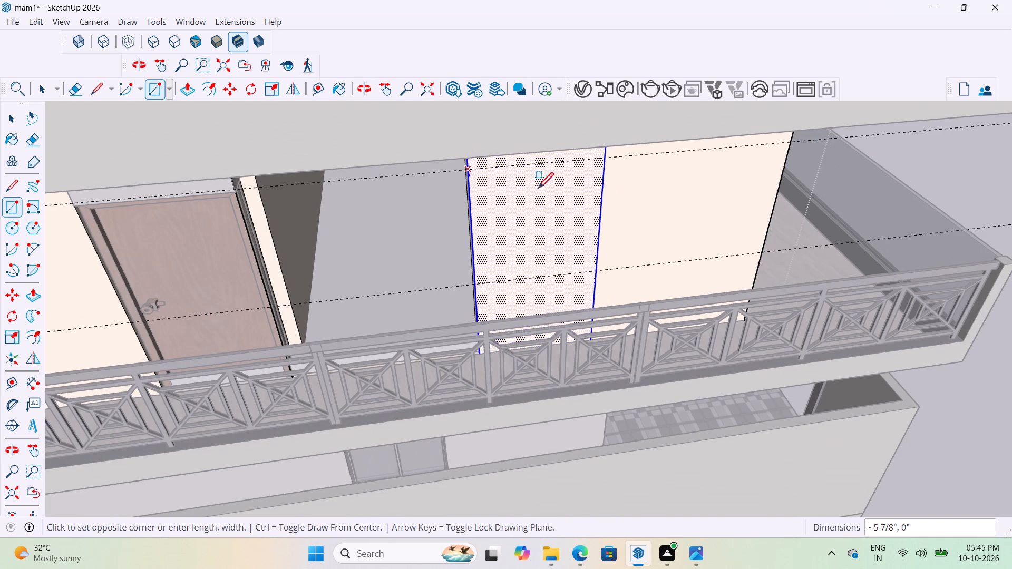
left_click(599, 270)
Push the window rectangle inward about 9", through the wall thickness to its inner edge.
key("p")
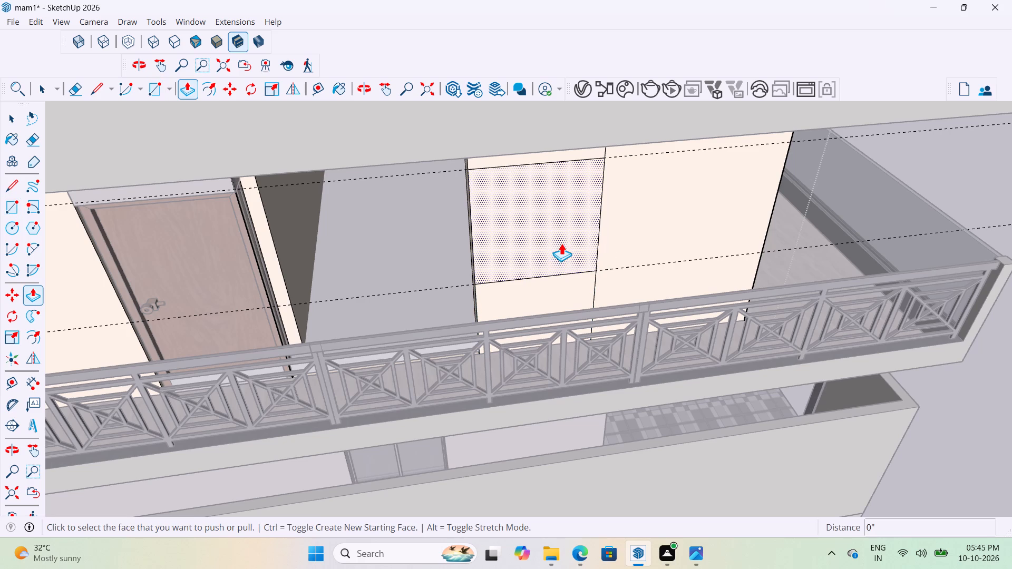
left_click(561, 243)
middle_click_drag(545, 214, 696, 191)
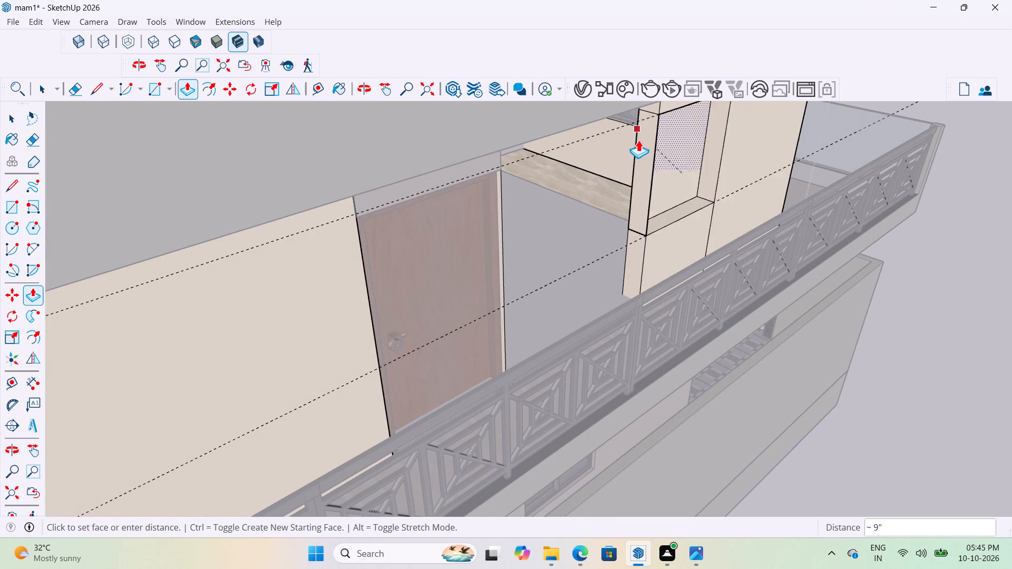
scroll(638, 140, "down", 8)
middle_click_drag(631, 160, 620, 138)
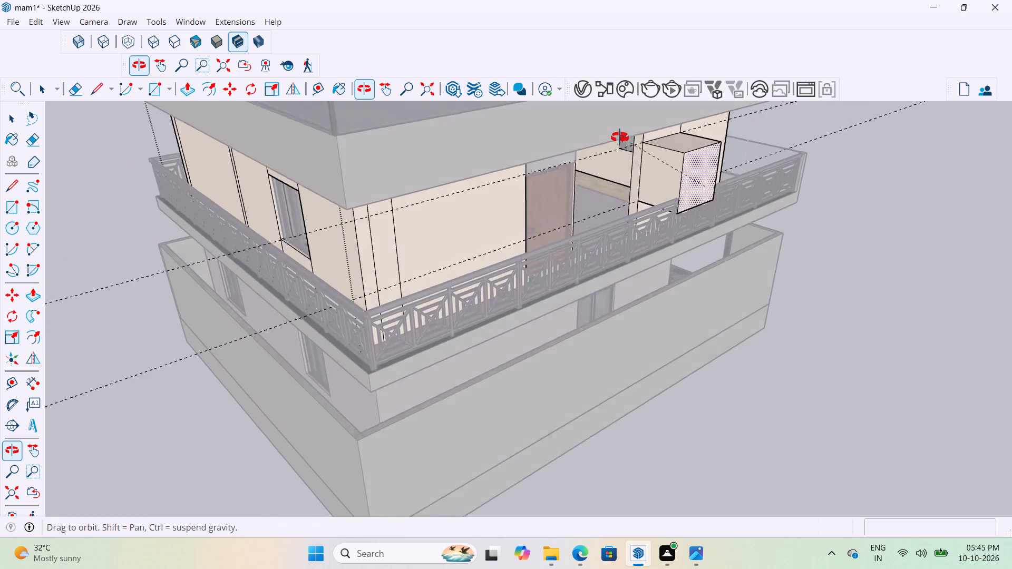
middle_click_drag(620, 138, 574, 115)
scroll(624, 123, "up", 9)
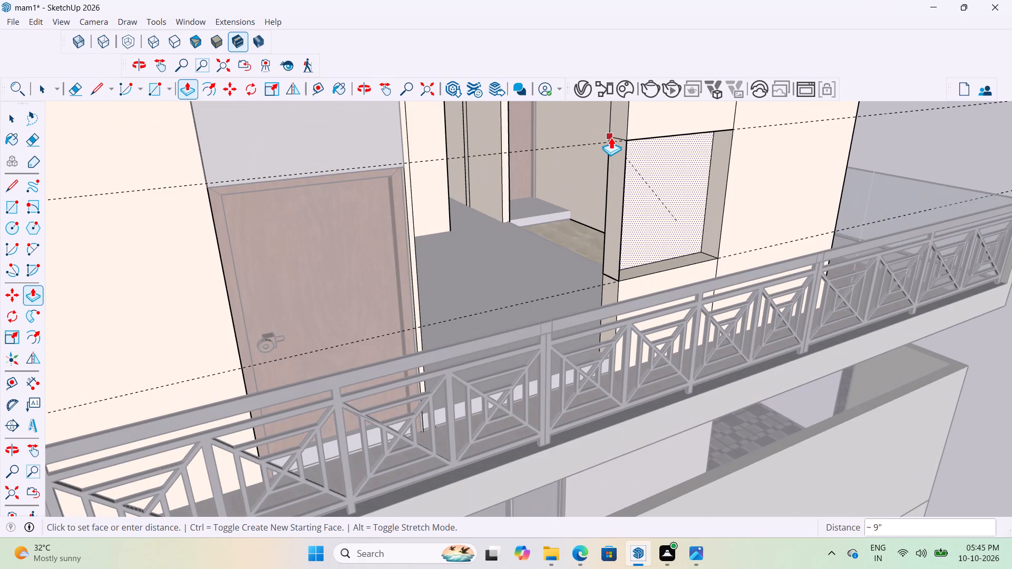
scroll(607, 135, "up", 3)
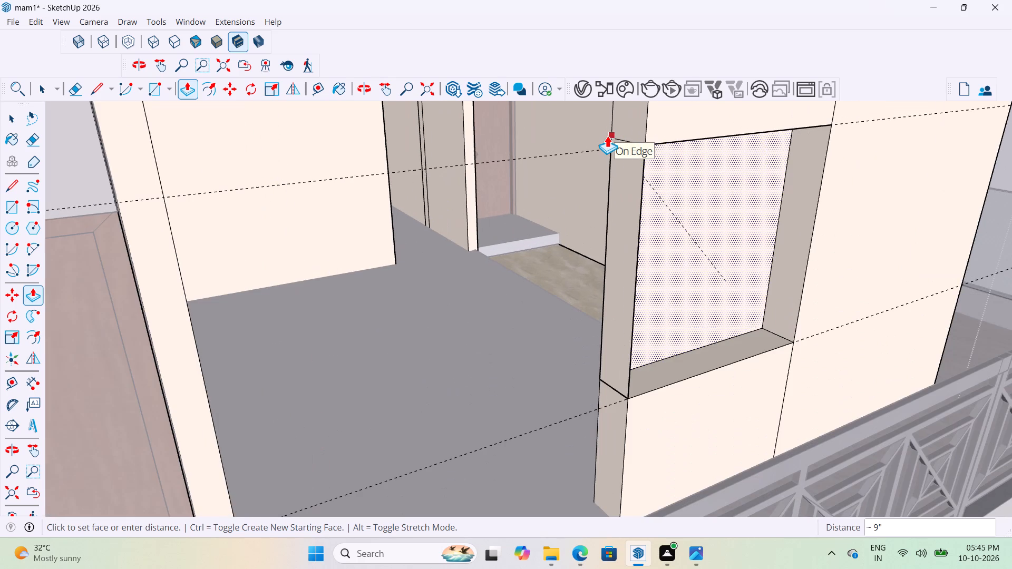
left_click(609, 135)
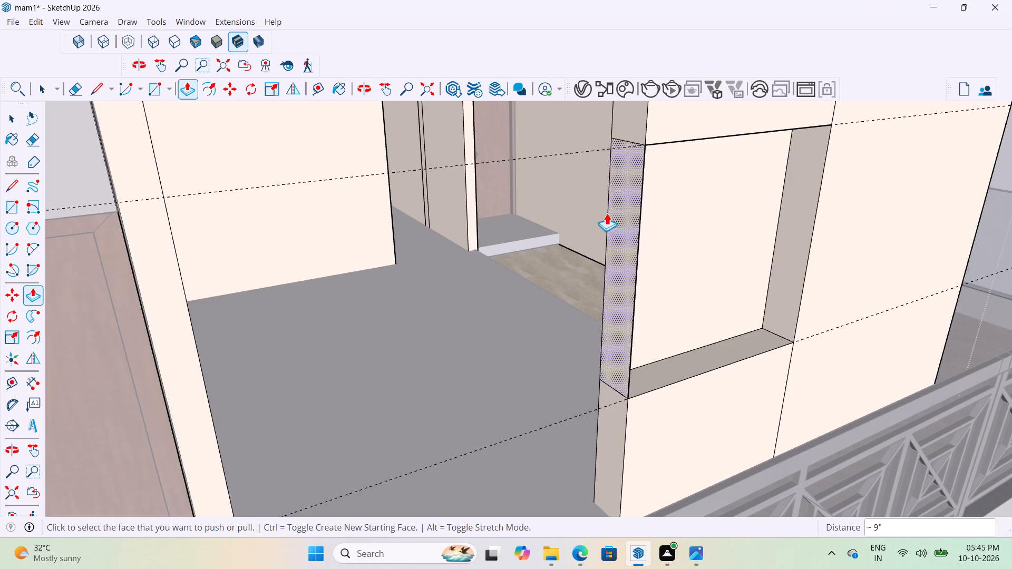
Delete the leftover face at the back of the recess to open the window hole.
scroll(596, 233, "down", 4)
scroll(656, 270, "up", 5)
key("space")
left_click(647, 252)
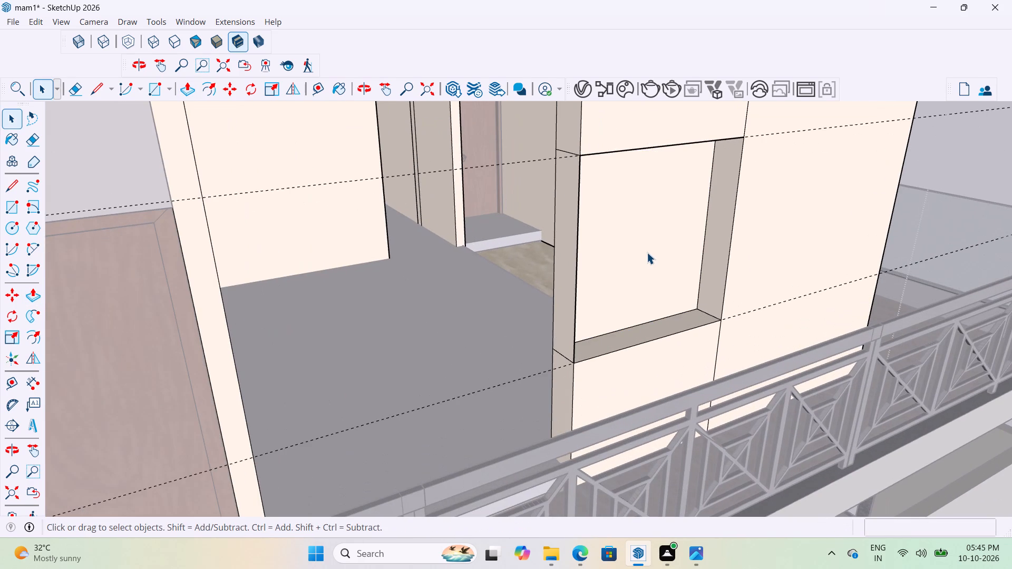
key("Delete")
Unhide the hidden wall faces beside the balcony door.
scroll(647, 252, "down", 3)
middle_click_drag(679, 266, 593, 293)
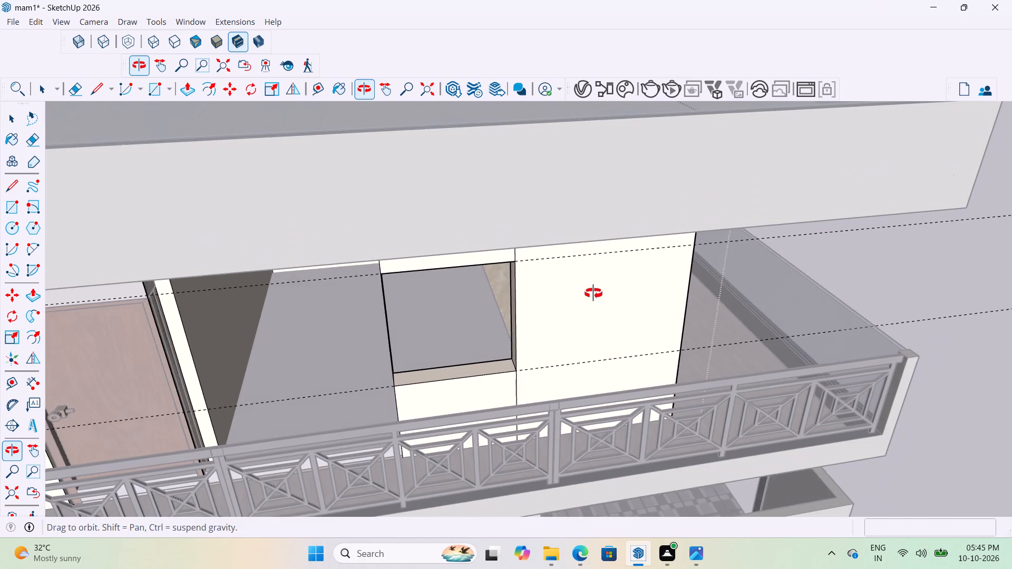
middle_click_drag(593, 293, 593, 293)
scroll(388, 374, "up", 5)
middle_click_drag(424, 348, 385, 348)
scroll(560, 344, "down", 3)
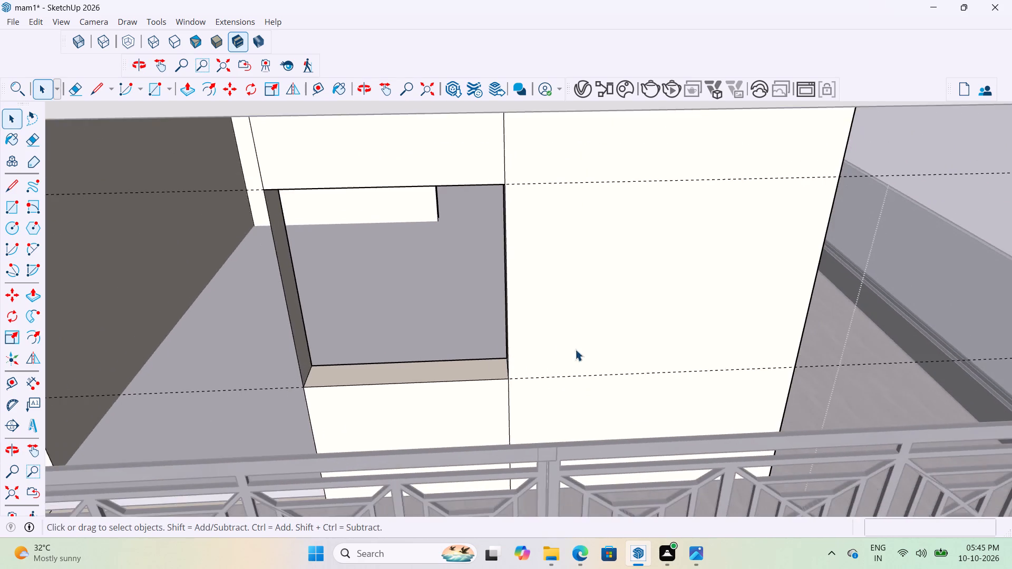
scroll(575, 349, "down", 8)
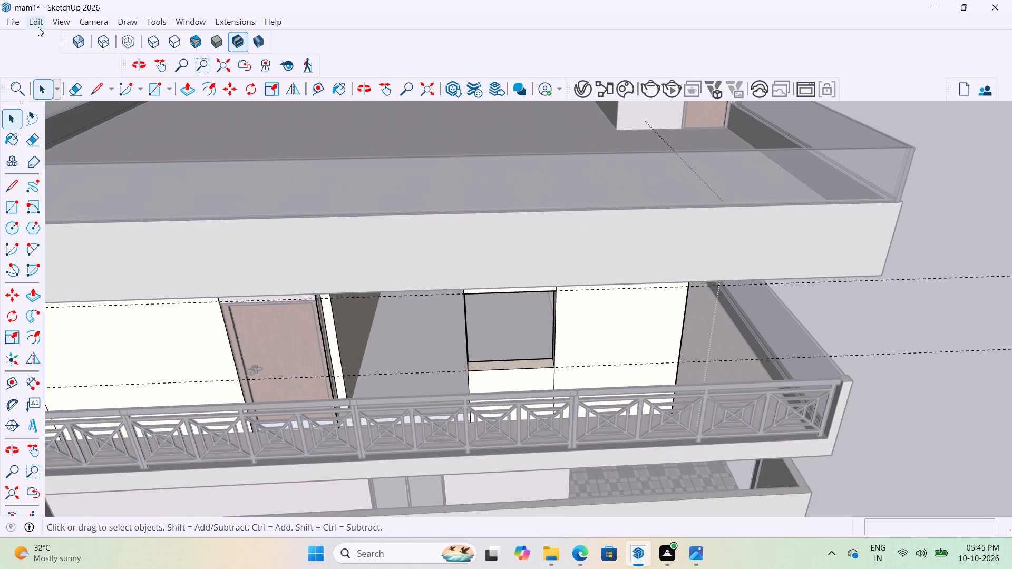
left_click(39, 23)
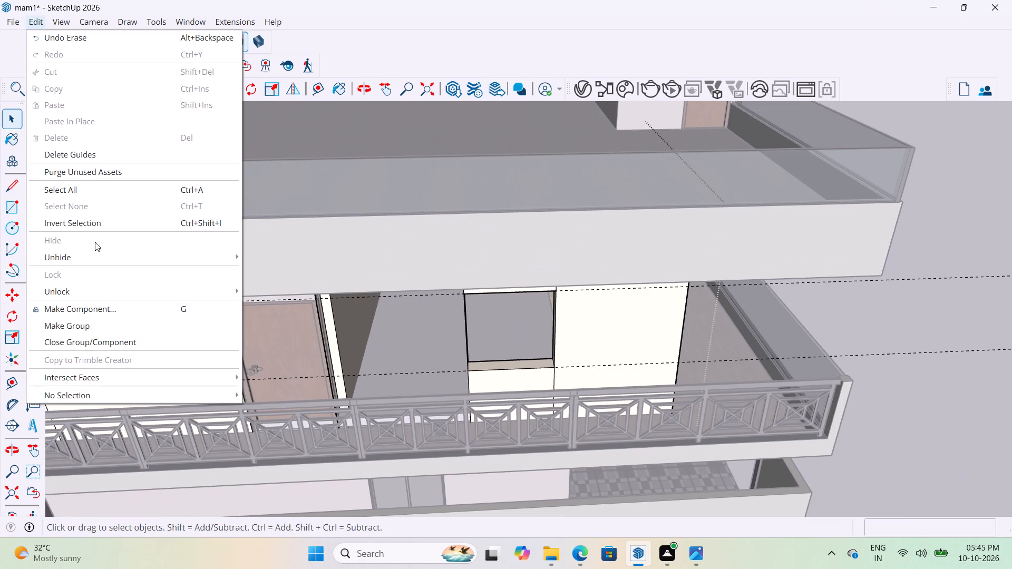
left_click(260, 272)
Delete all the guides in the model and close the first-floor wall group.
scroll(387, 302, "down", 4)
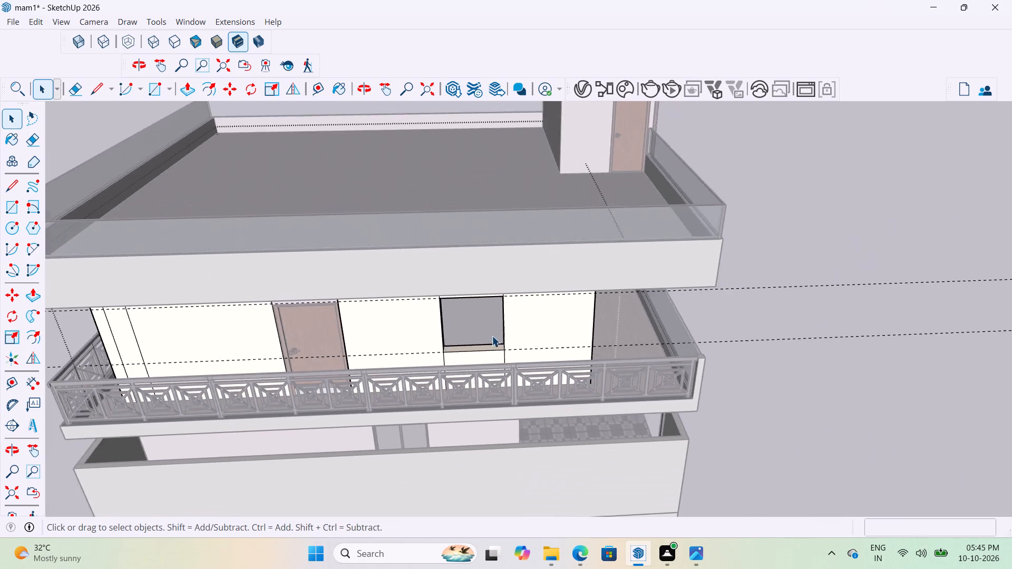
scroll(495, 333, "up", 7)
middle_click_drag(434, 295, 299, 282)
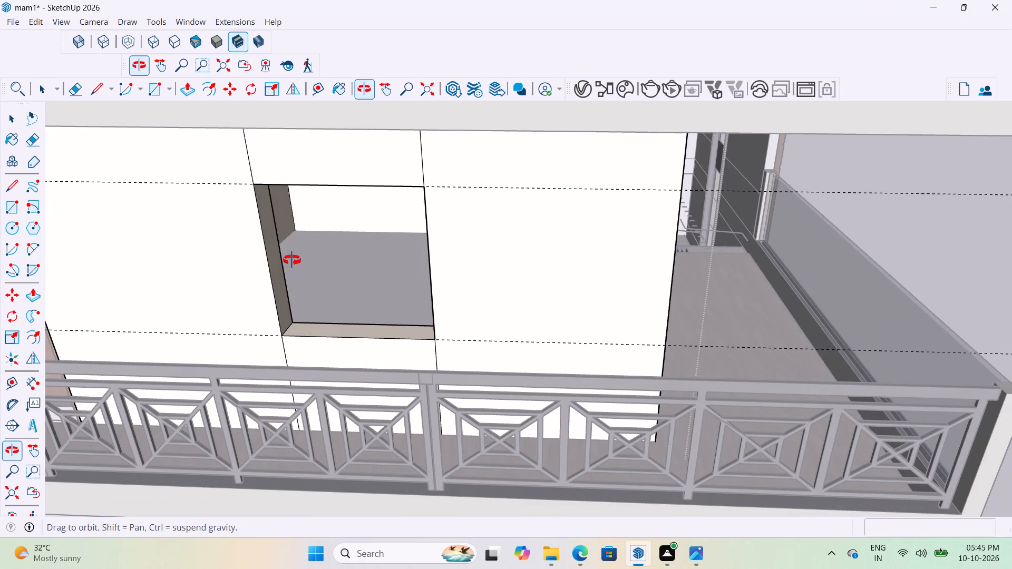
scroll(283, 209, "up", 2)
scroll(315, 261, "down", 3)
scroll(91, 164, "up", 3)
middle_click_drag(126, 143, 232, 146)
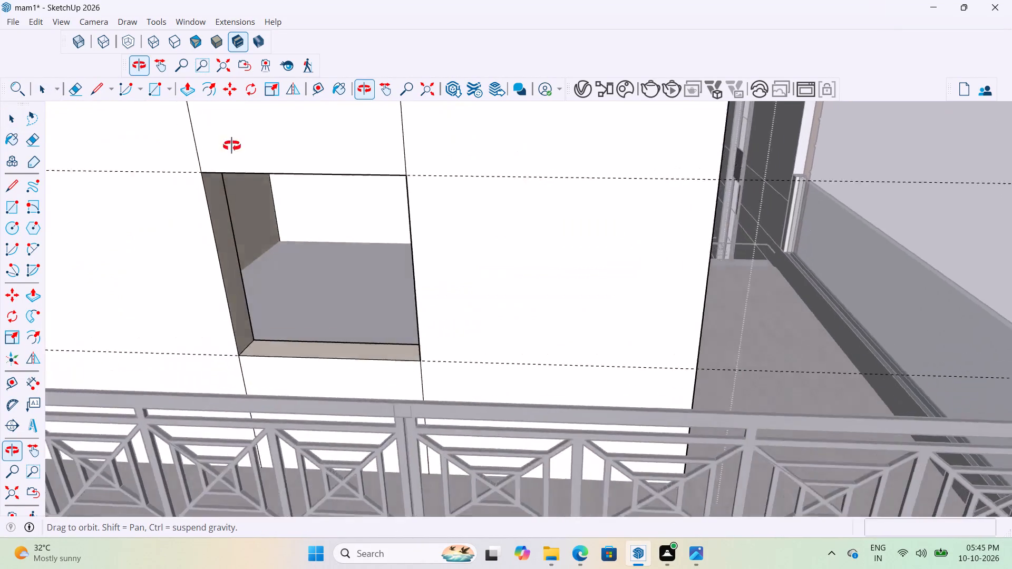
middle_click_drag(232, 146, 256, 181)
scroll(376, 389, "down", 4)
scroll(379, 436, "up", 6)
scroll(465, 420, "down", 7)
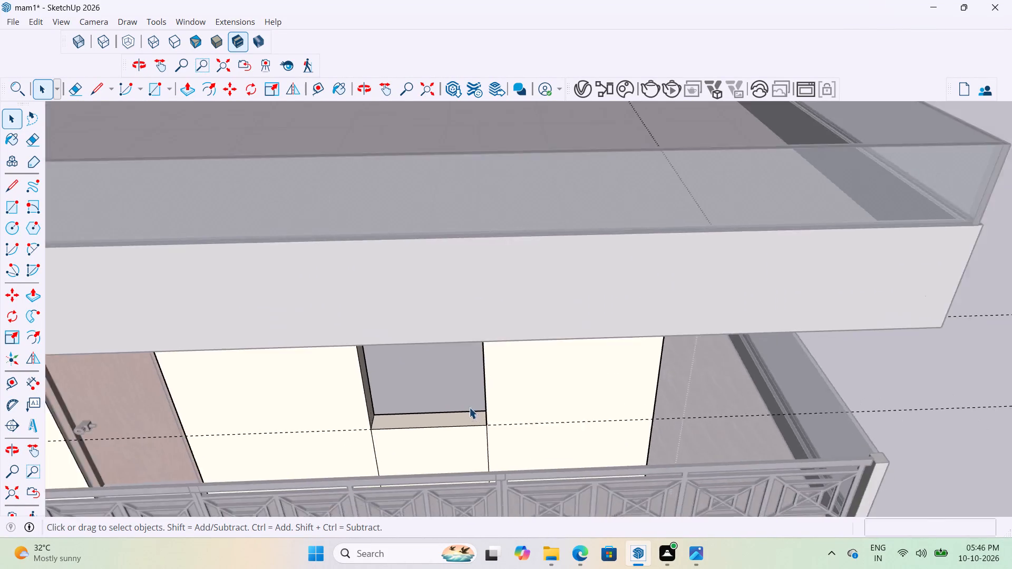
scroll(469, 407, "down", 8)
left_click(40, 24)
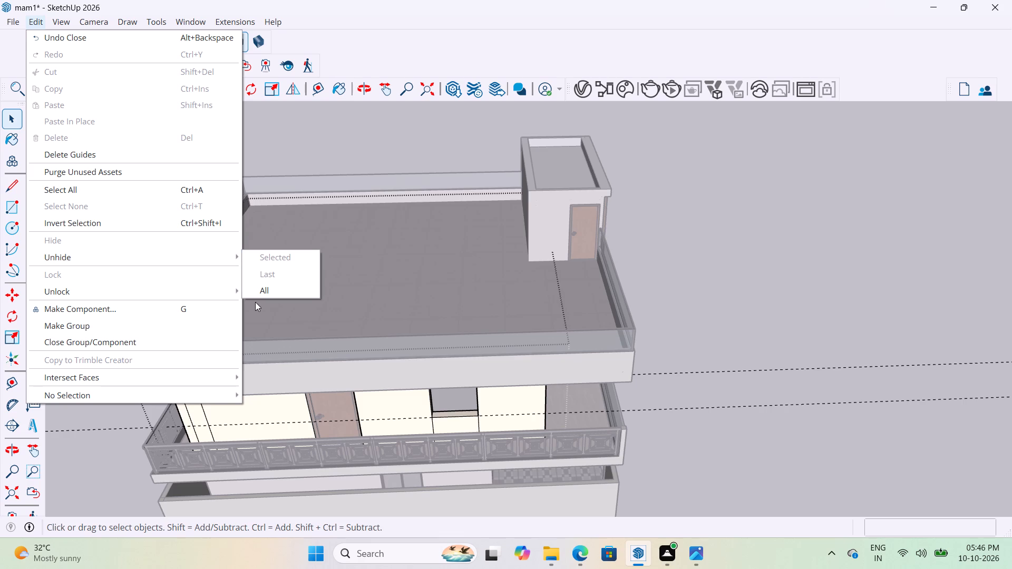
left_click(99, 154)
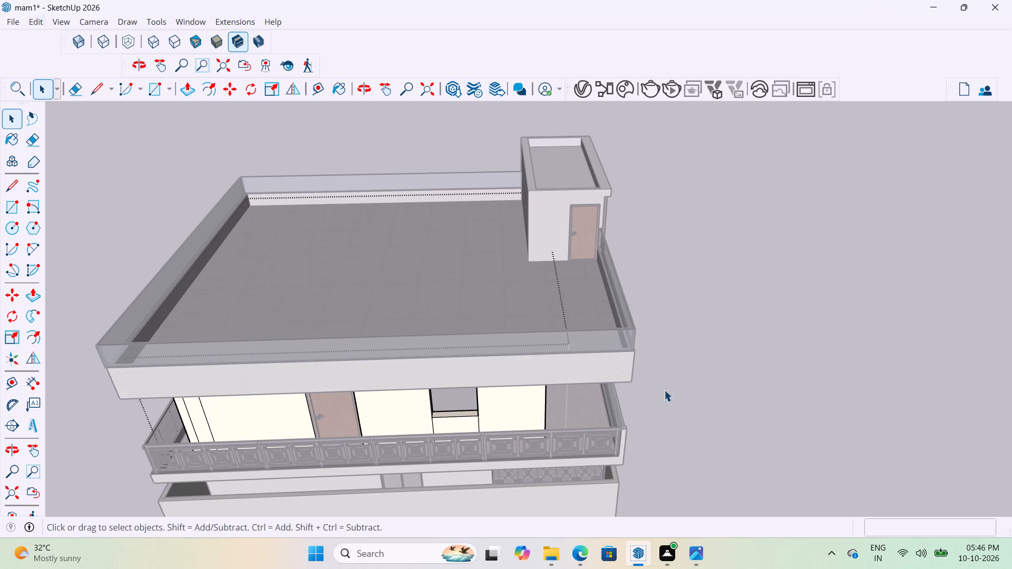
left_click(786, 365)
Copy the two-pane sliding window from the front wall of the separate floor model into the lower inner corner of the new balcony-wall opening.
scroll(333, 472, "up", 9)
middle_click_drag(463, 306, 432, 258)
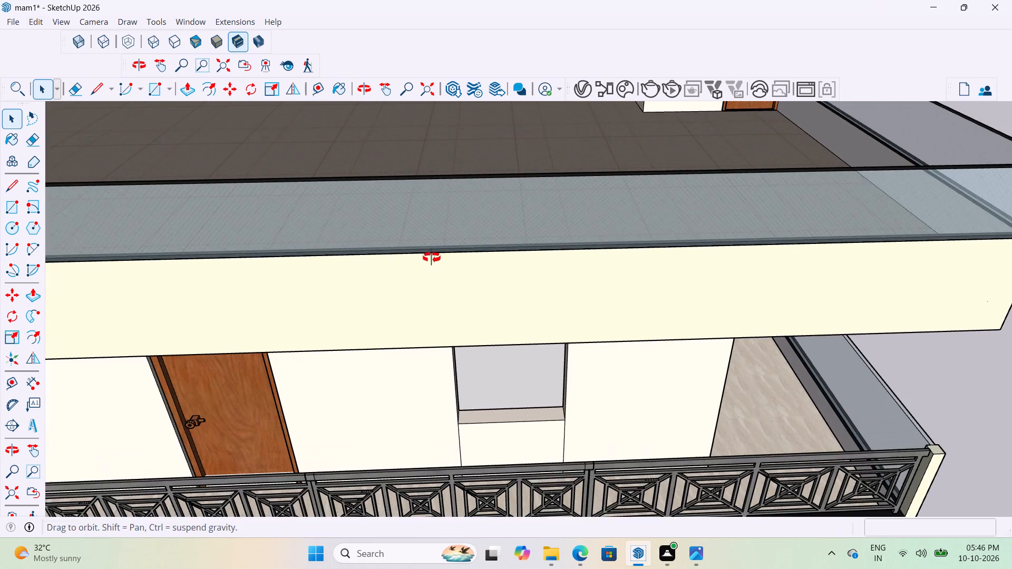
middle_click_drag(432, 258, 435, 229)
scroll(432, 229, "up", 1)
scroll(342, 267, "down", 7)
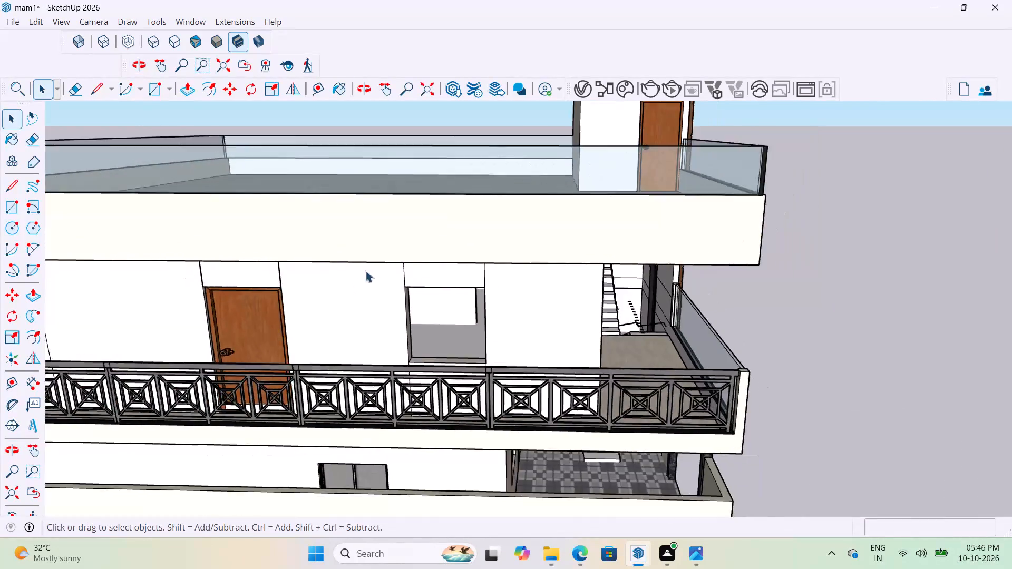
scroll(365, 271, "down", 20)
scroll(365, 271, "down", 4)
scroll(361, 384, "up", 7)
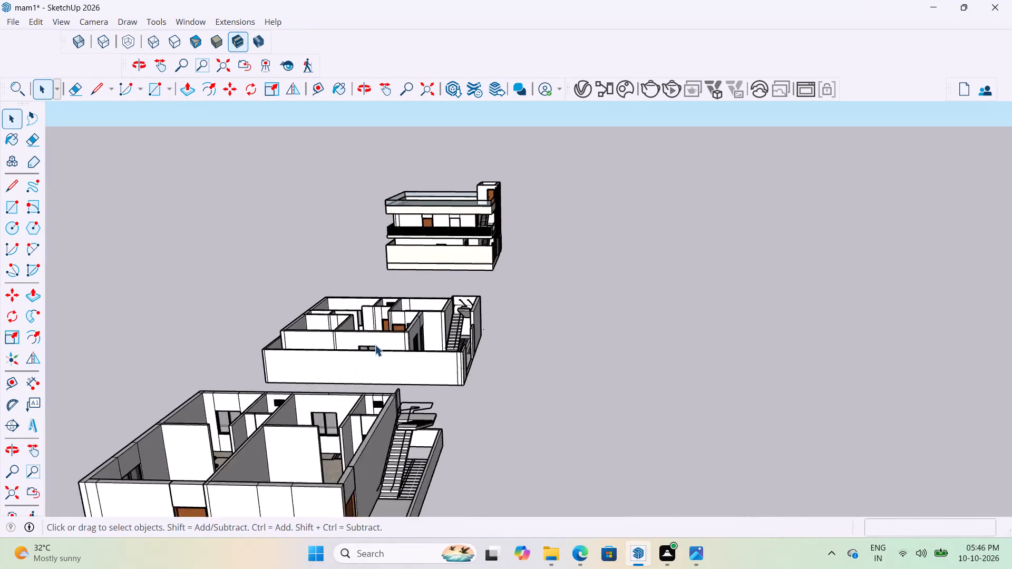
scroll(375, 345, "up", 10)
middle_click_drag(379, 349, 395, 380)
scroll(385, 391, "up", 8)
middle_click_drag(405, 397, 418, 407)
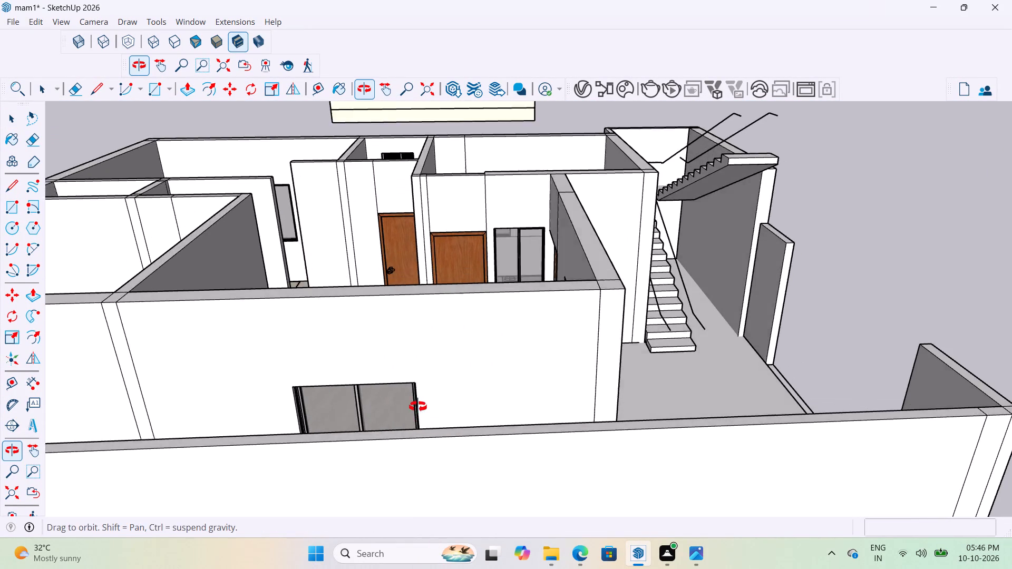
middle_click_drag(418, 407, 427, 419)
scroll(383, 468, "up", 4)
middle_click_drag(413, 442, 411, 492)
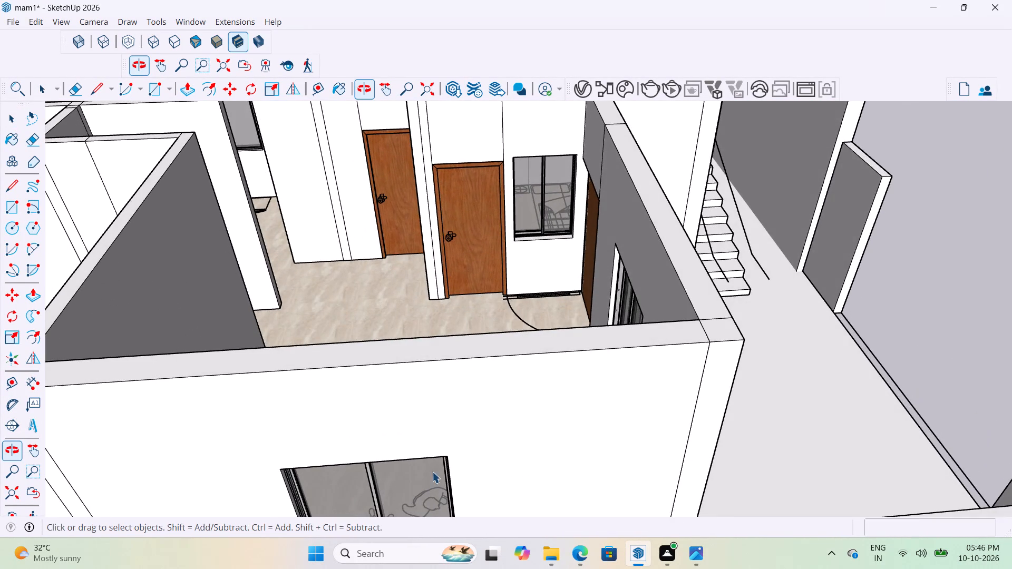
scroll(469, 390, "down", 10)
scroll(431, 458, "up", 4)
scroll(509, 370, "down", 5)
middle_click_drag(484, 439, 481, 462)
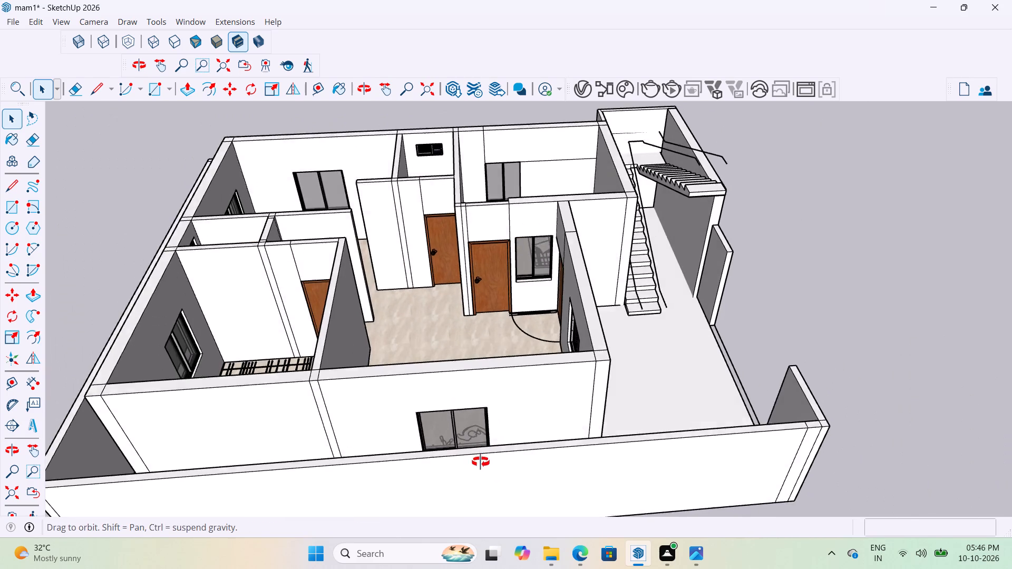
middle_click_drag(481, 462, 476, 498)
scroll(460, 498, "up", 8)
left_click(455, 452)
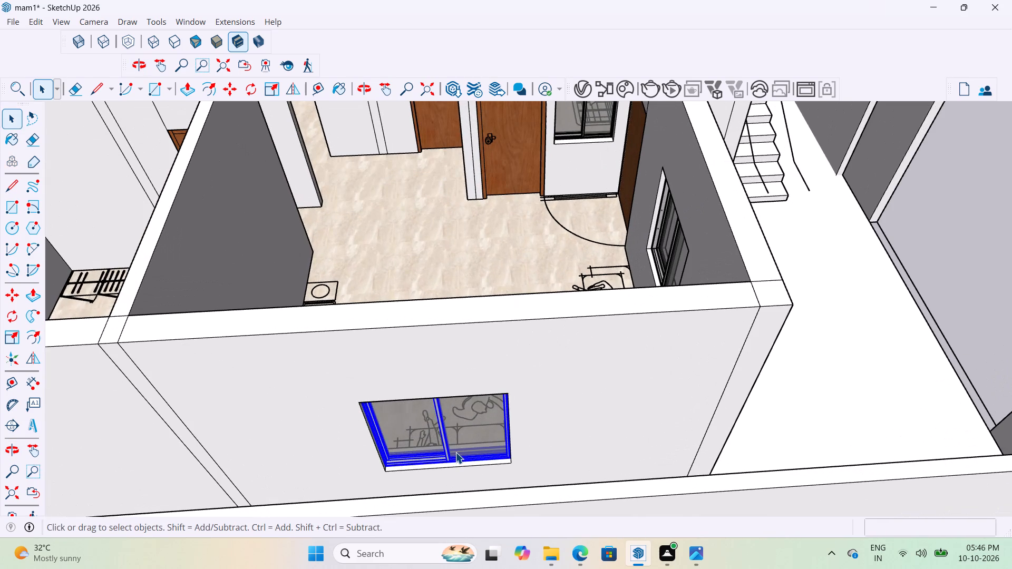
key("m")
scroll(400, 482, "up", 15)
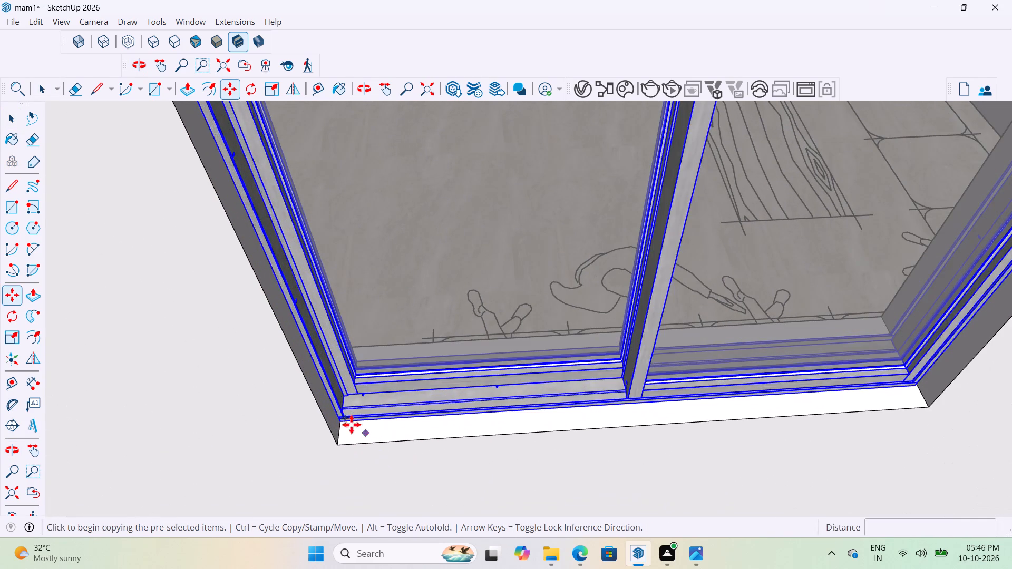
left_click(337, 422)
scroll(467, 437, "down", 9)
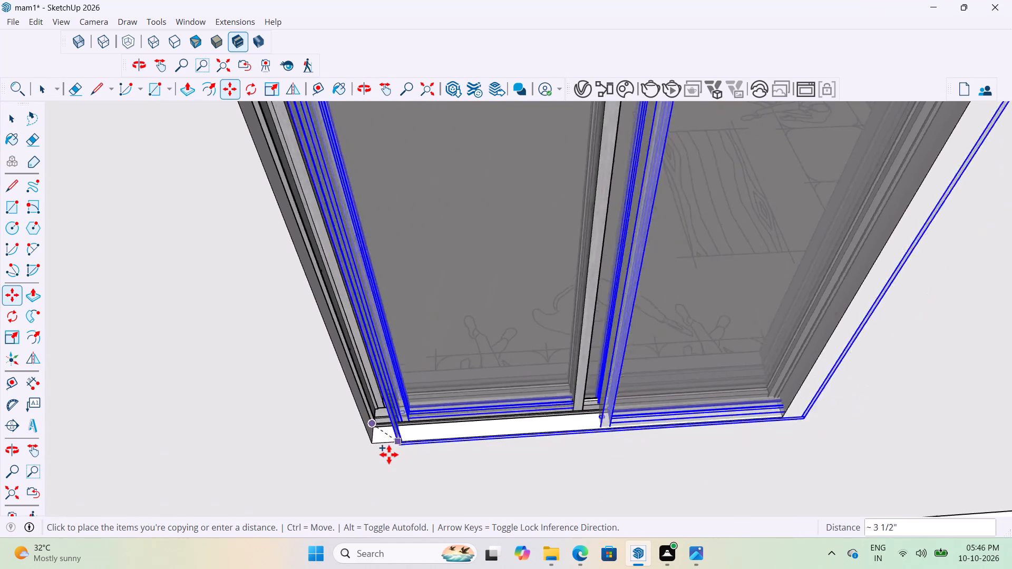
scroll(389, 455, "down", 20)
scroll(389, 455, "down", 18)
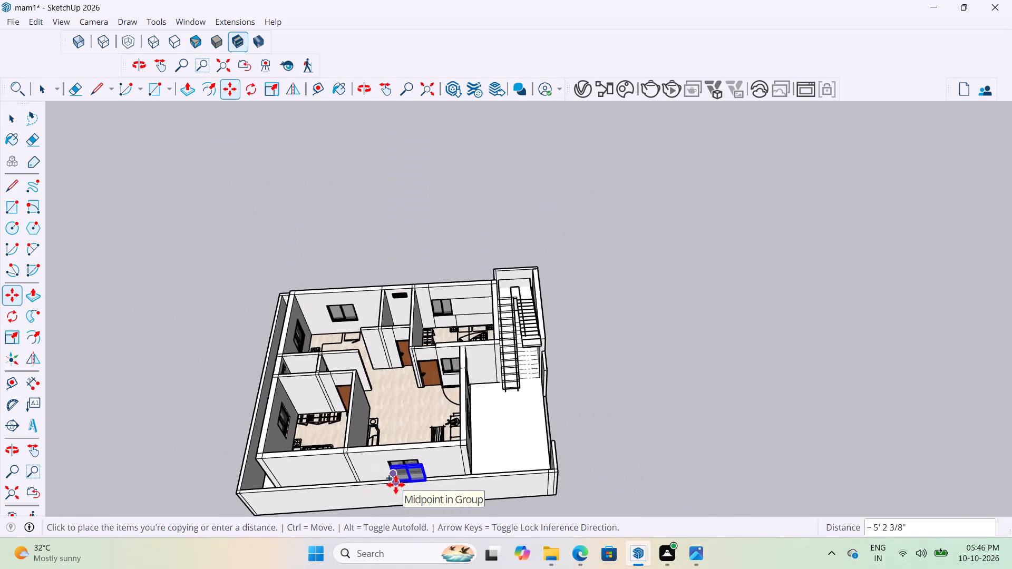
scroll(402, 484, "down", 11)
scroll(414, 256, "up", 9)
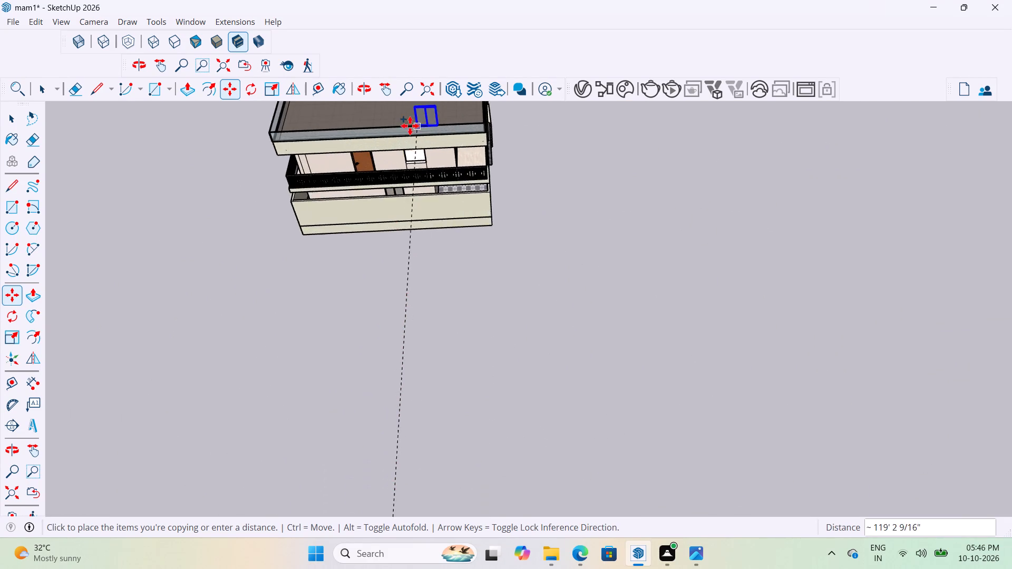
scroll(410, 126, "up", 15)
scroll(419, 174, "up", 1)
middle_click_drag(419, 173, 381, 134)
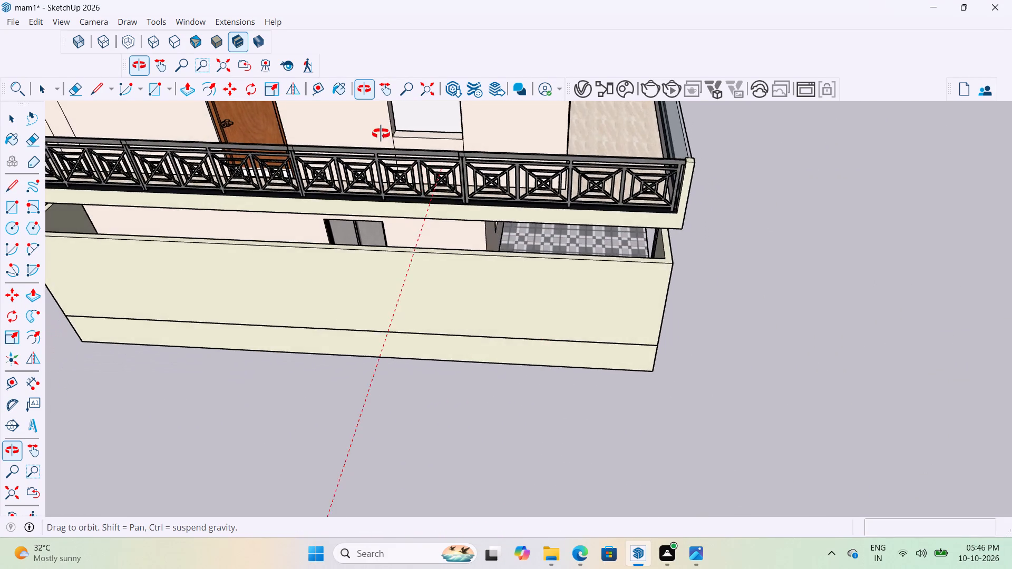
middle_click_drag(381, 134, 376, 158)
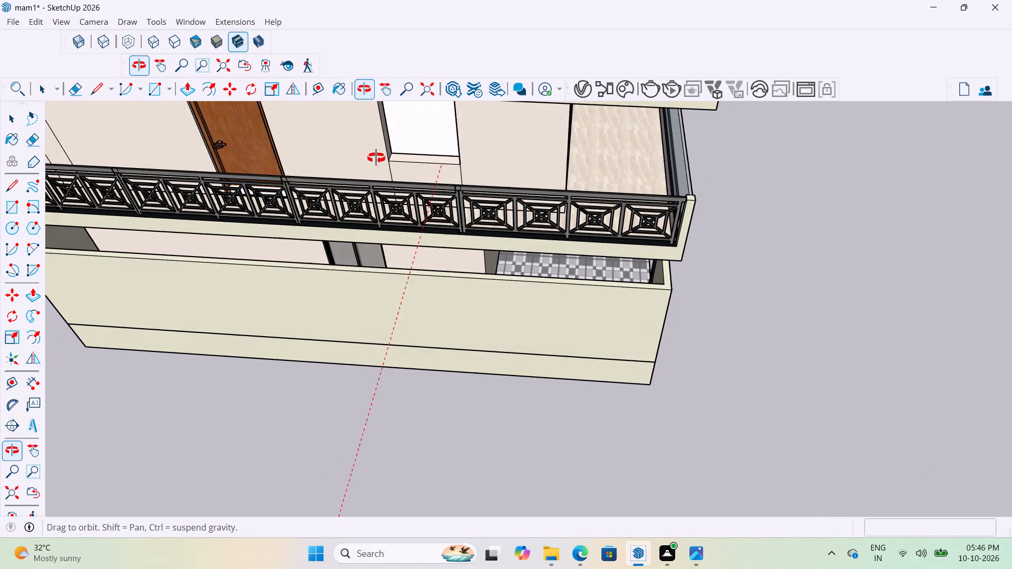
middle_click_drag(376, 158, 392, 167)
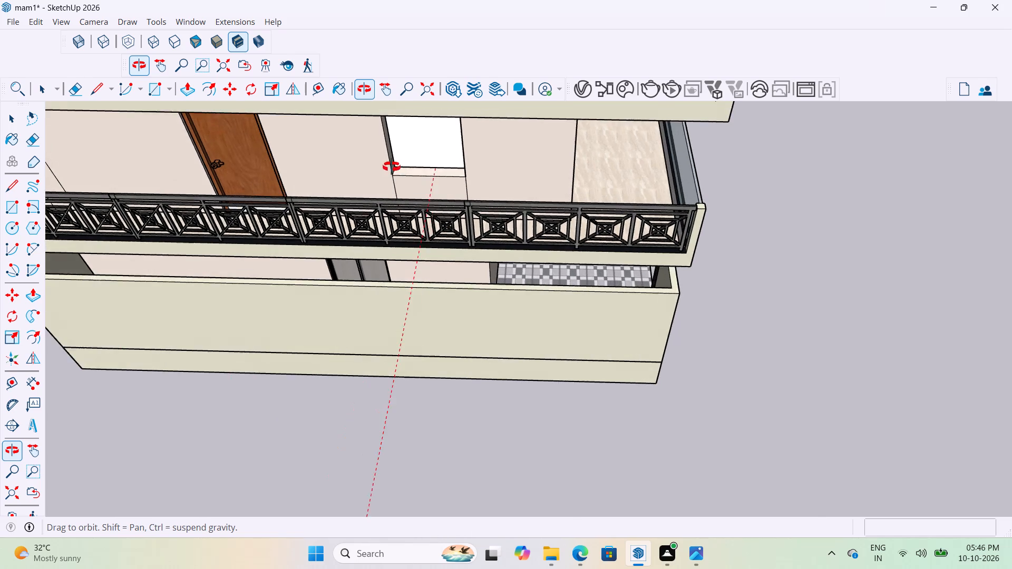
middle_click_drag(392, 167, 392, 167)
scroll(400, 167, "up", 10)
left_click(386, 171)
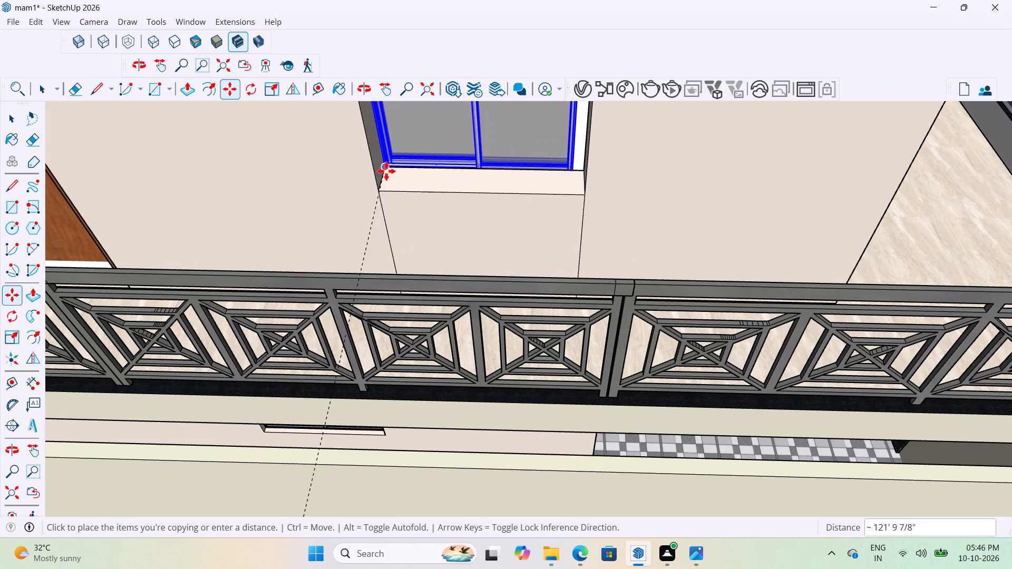
key("space")
Place a guide 2" inward from the outer edge of the window opening's sill.
key("t")
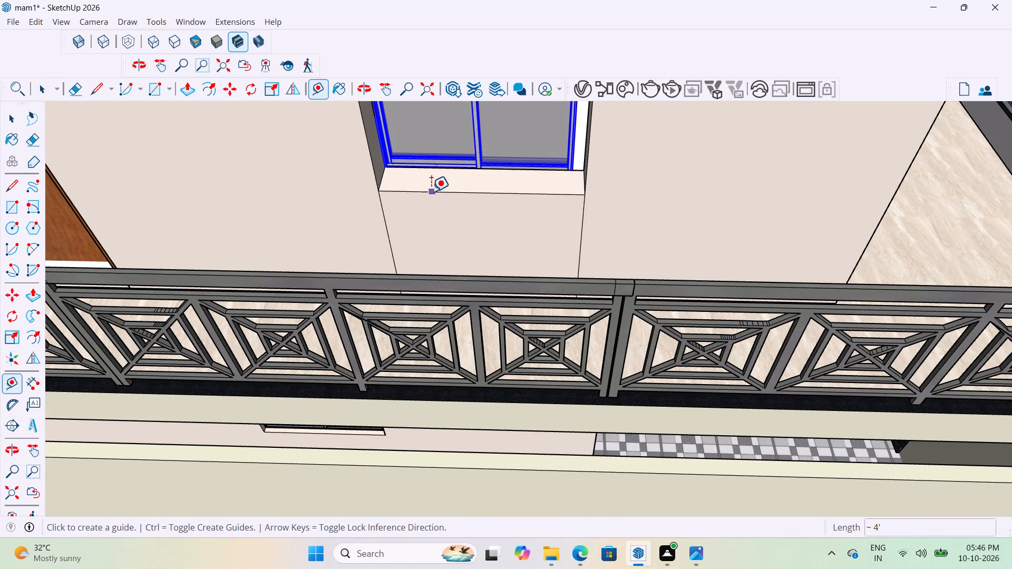
left_click(431, 192)
type("2\"")
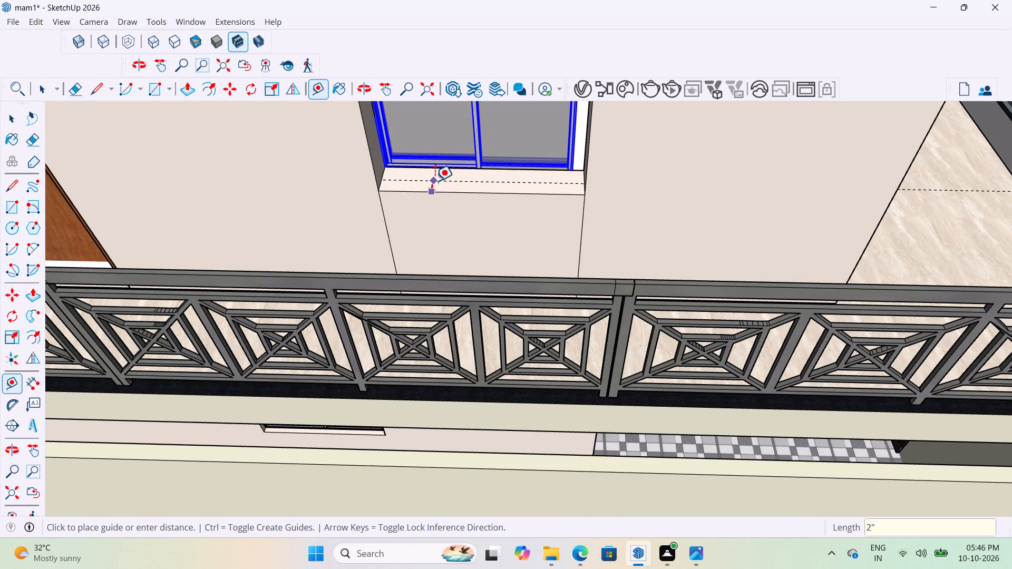
key("Return")
scroll(440, 235, "down", 3)
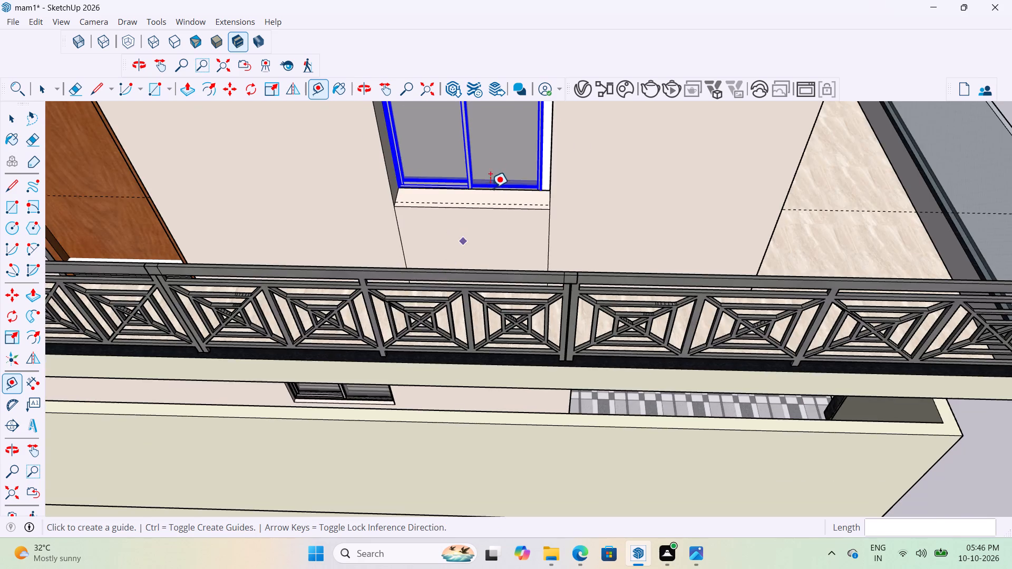
scroll(491, 183, "up", 3)
scroll(521, 237, "down", 8)
key("space")
Move the copied window outward by its bottom corner onto the sill guide, against the side of the opening.
scroll(509, 176, "up", 7)
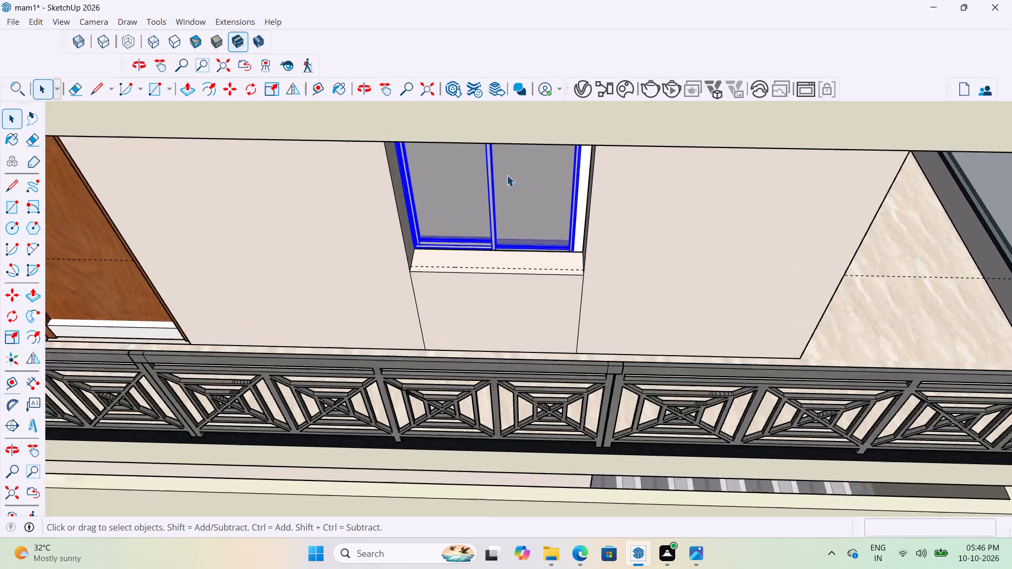
scroll(507, 175, "up", 1)
middle_click_drag(597, 120, 607, 105)
scroll(400, 308, "up", 3)
left_click(445, 271)
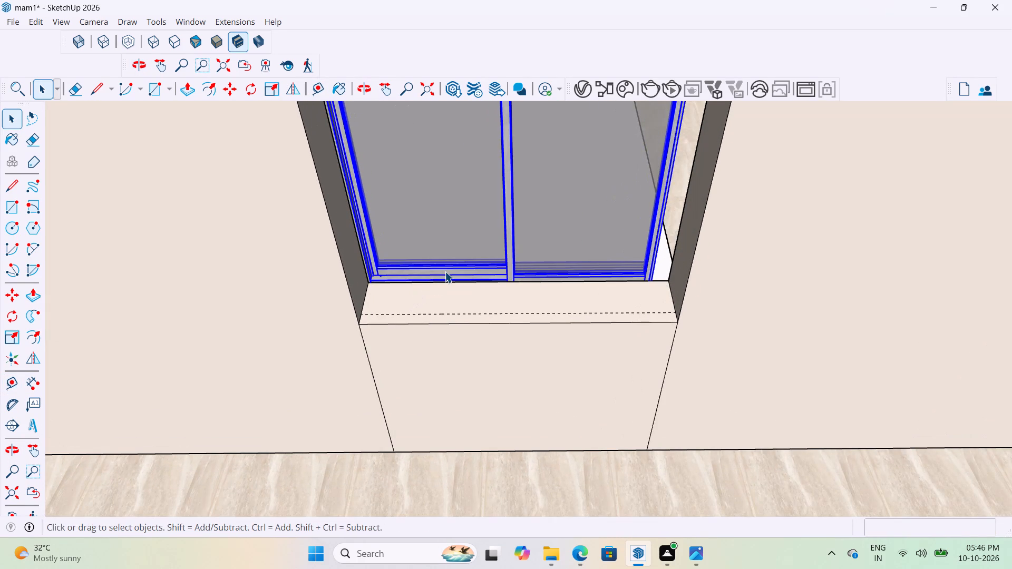
key("m")
left_click(370, 280)
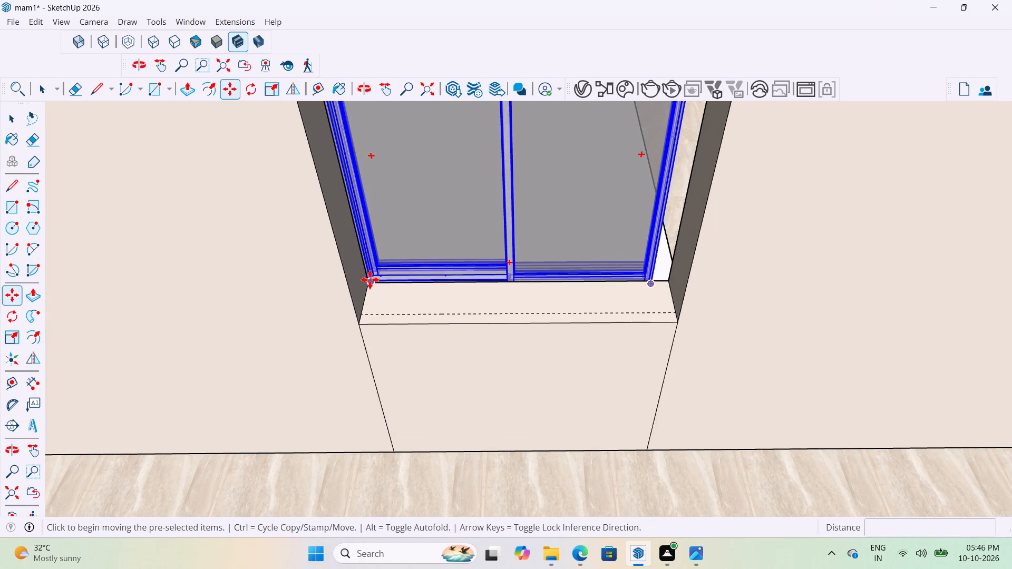
scroll(369, 311, "up", 6)
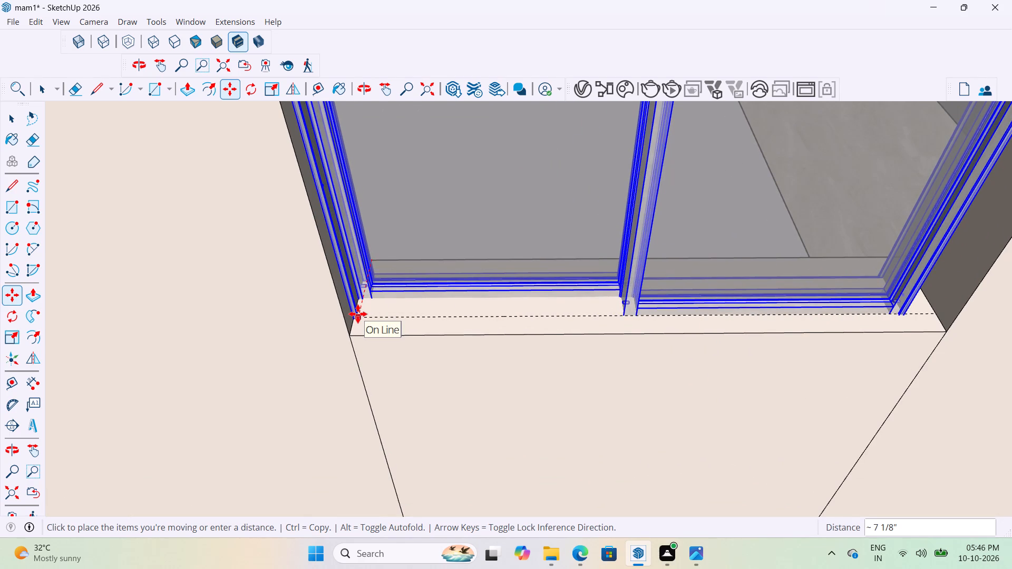
left_click(358, 314)
scroll(317, 360, "down", 9)
scroll(394, 398, "down", 5)
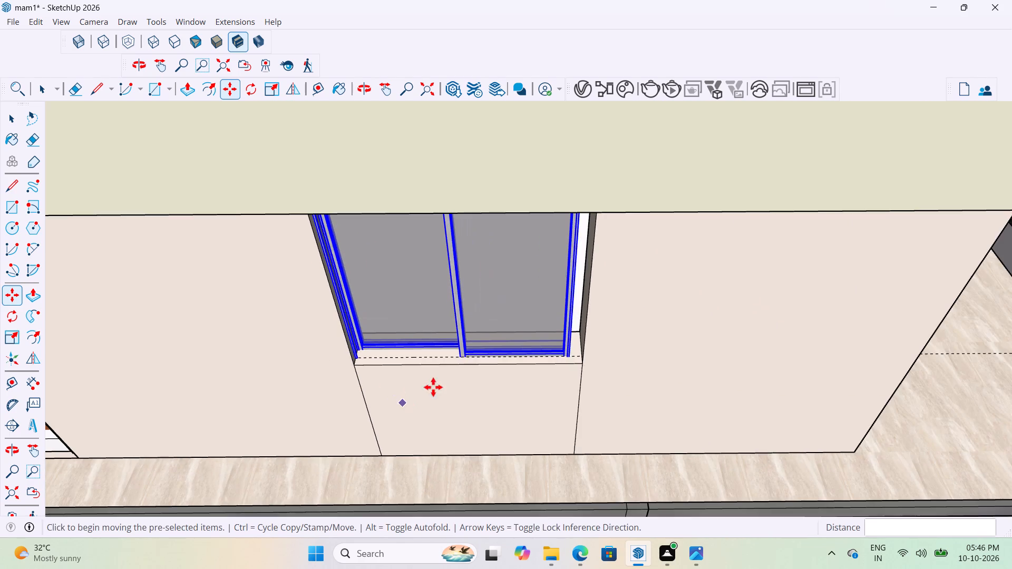
Scale the window's width along the red axis to fill the opening from side to side.
key("s")
scroll(572, 292, "up", 4)
left_click(573, 257)
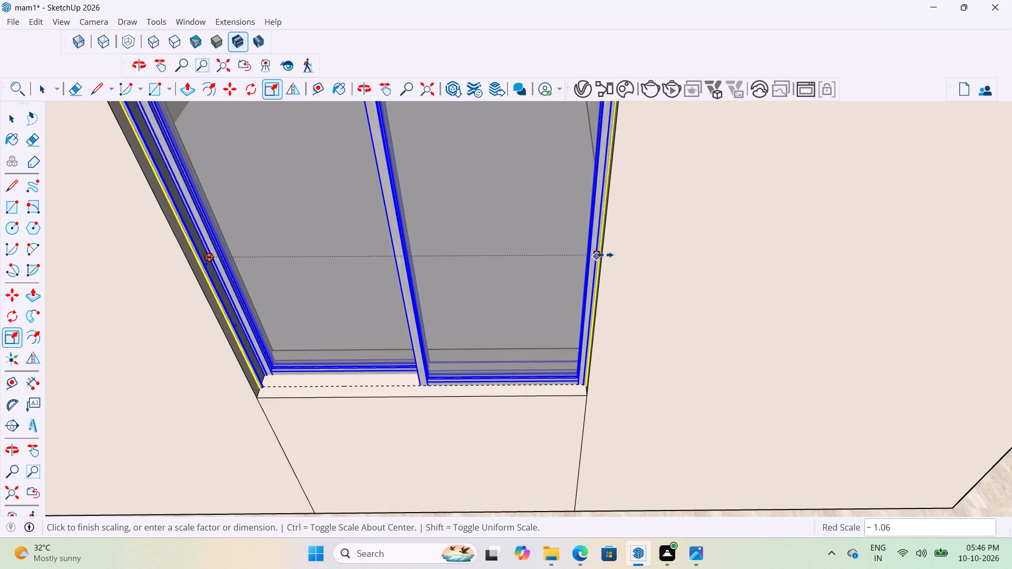
left_click(606, 255)
scroll(581, 359, "down", 7)
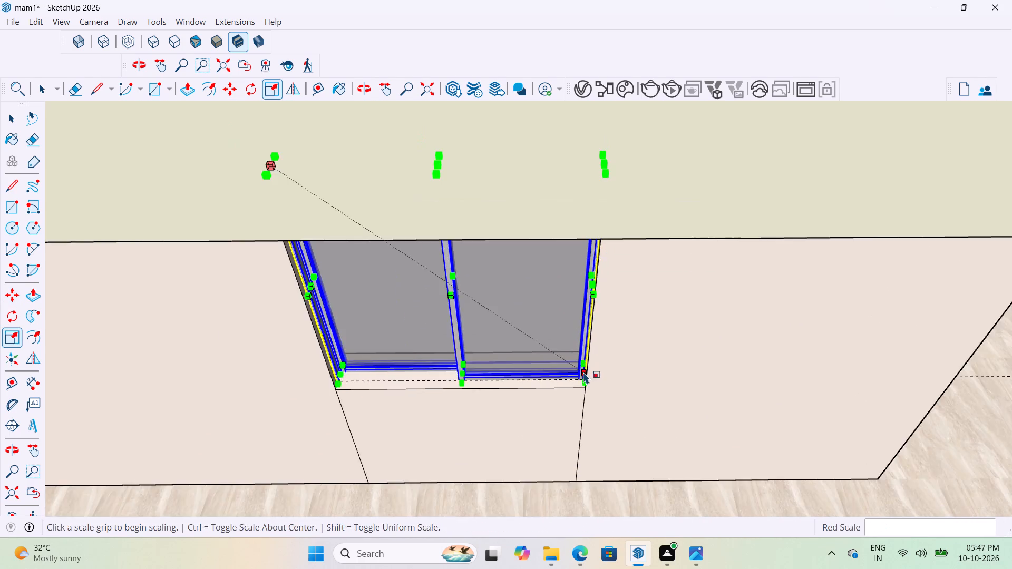
Scale the window's height by about 1.48 along the blue axis to reach the top of the opening, and deselect it.
scroll(583, 372, "down", 2)
middle_click_drag(540, 268, 548, 228)
scroll(511, 270, "up", 7)
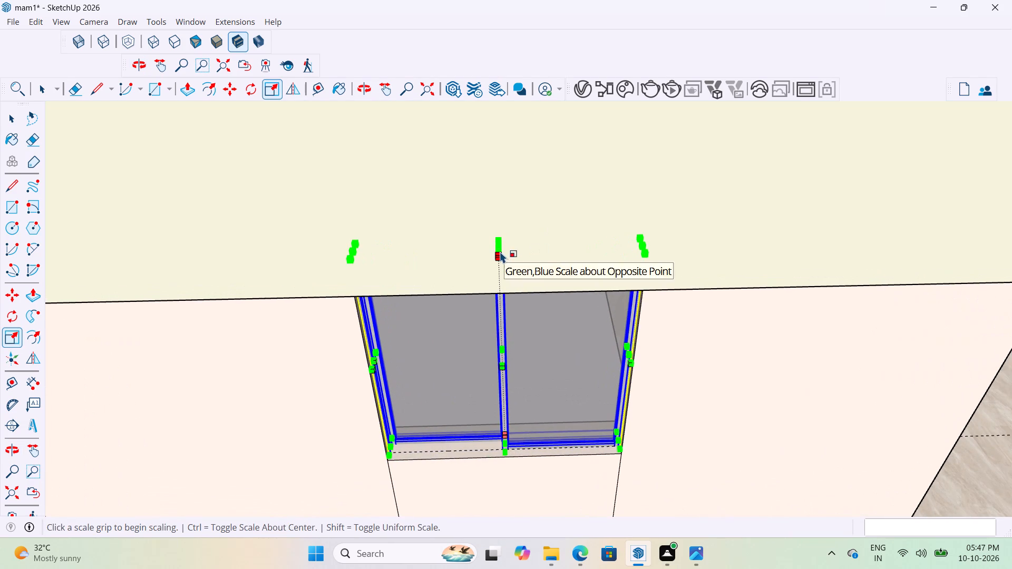
left_click(499, 248)
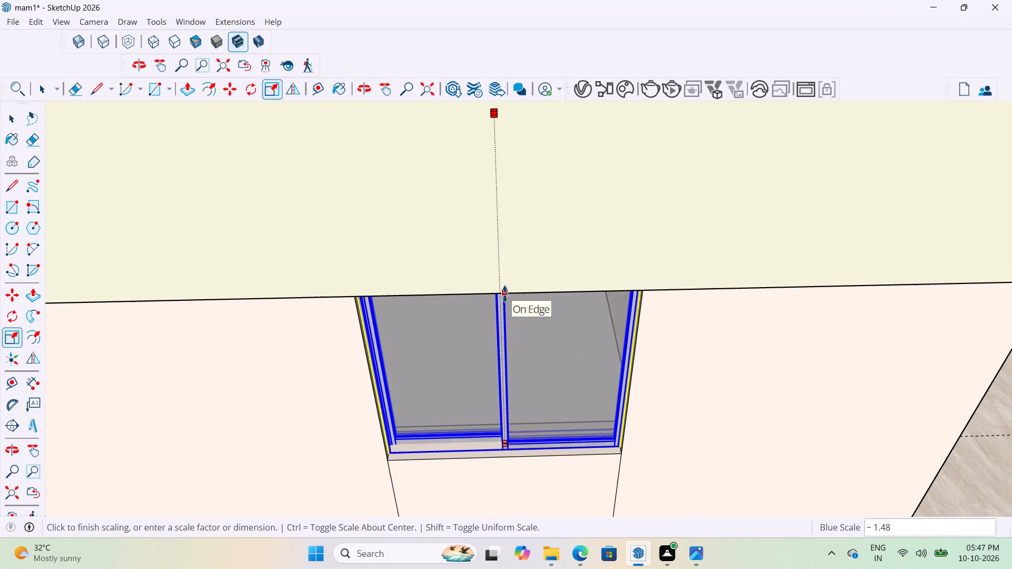
left_click(505, 294)
middle_click_drag(513, 323, 512, 240)
scroll(512, 220, "down", 8)
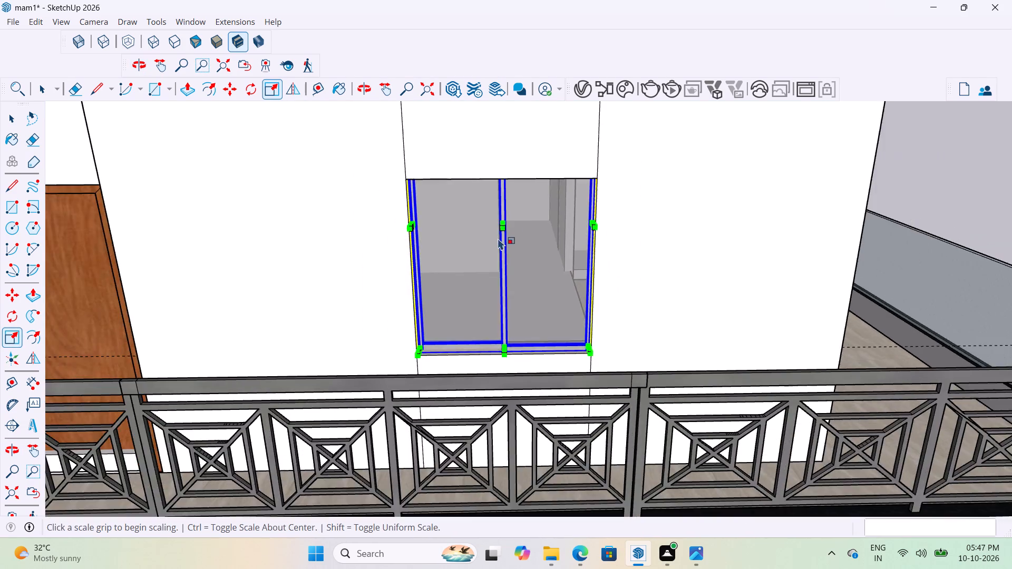
scroll(498, 238, "down", 14)
key("space")
left_click(743, 217)
scroll(529, 290, "up", 2)
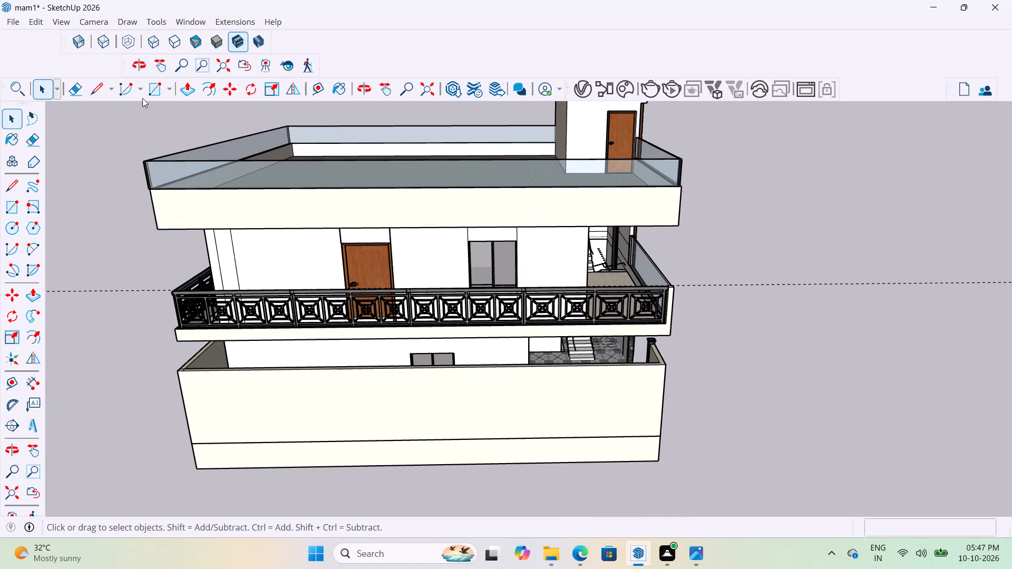
Delete all construction guides from the model.
left_click(40, 22)
left_click(104, 160)
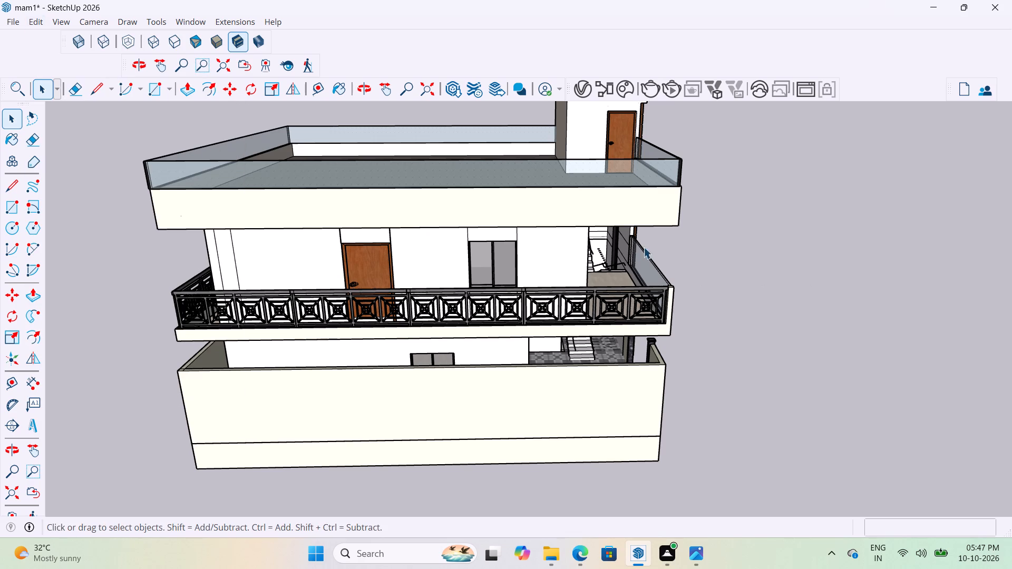
left_click(738, 228)
Examine the doors, windows and railings along the first-floor balcony walls from the side and the front corner.
scroll(561, 287, "up", 7)
middle_click_drag(624, 209, 523, 215)
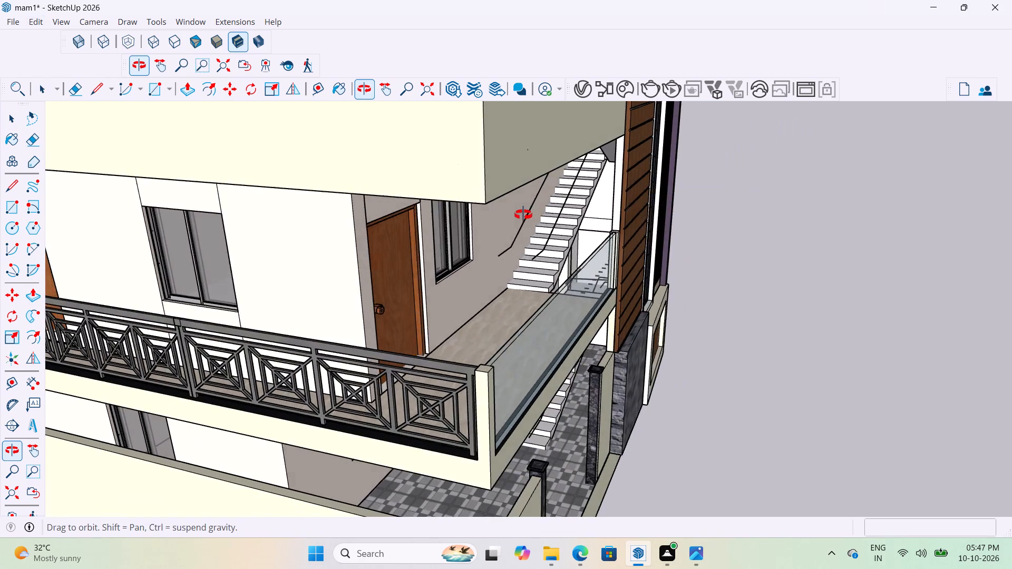
middle_click_drag(523, 215, 567, 211)
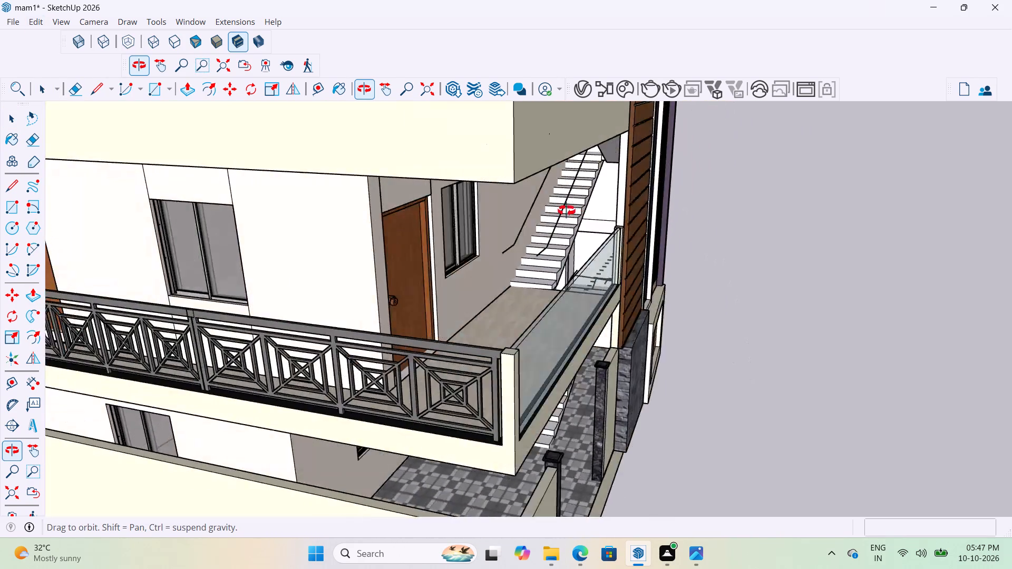
middle_click_drag(567, 211, 588, 211)
scroll(460, 224, "down", 10)
middle_click_drag(679, 286, 600, 296)
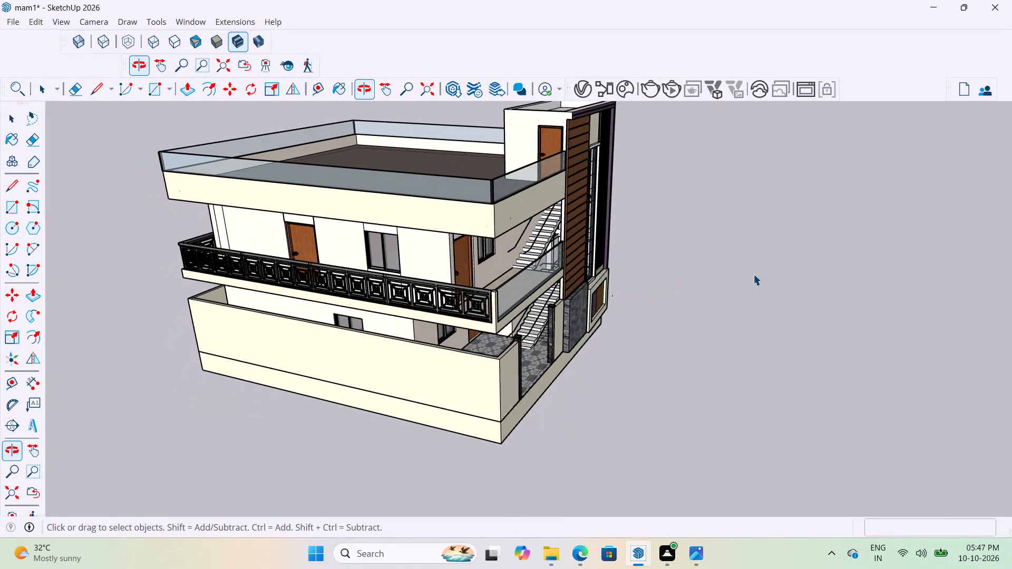
left_click(753, 274)
scroll(375, 254, "up", 7)
middle_click_drag(526, 214, 267, 204)
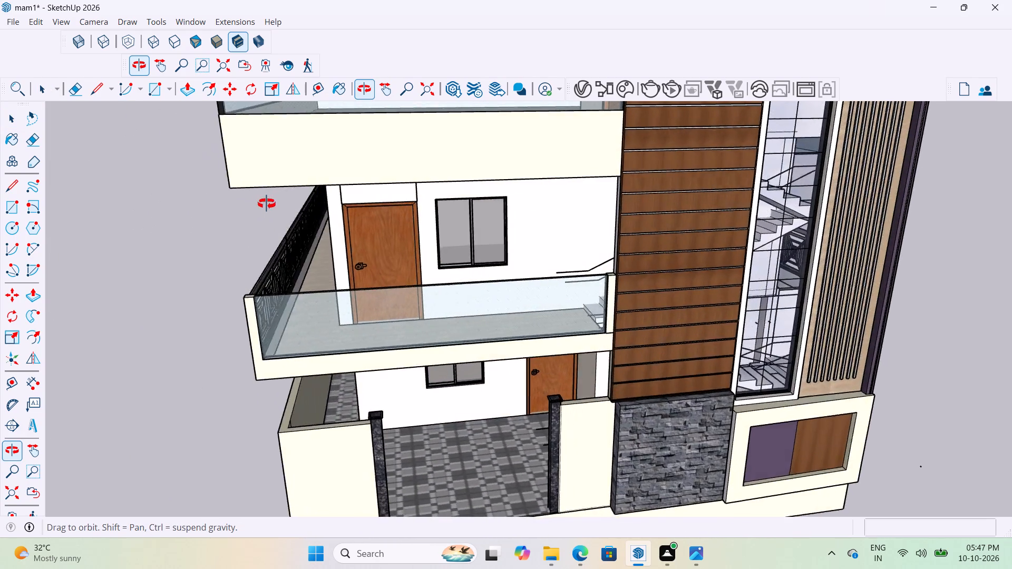
middle_click_drag(267, 204, 499, 223)
scroll(479, 222, "up", 1)
scroll(417, 230, "down", 10)
scroll(452, 340, "up", 3)
middle_click_drag(449, 321, 451, 315)
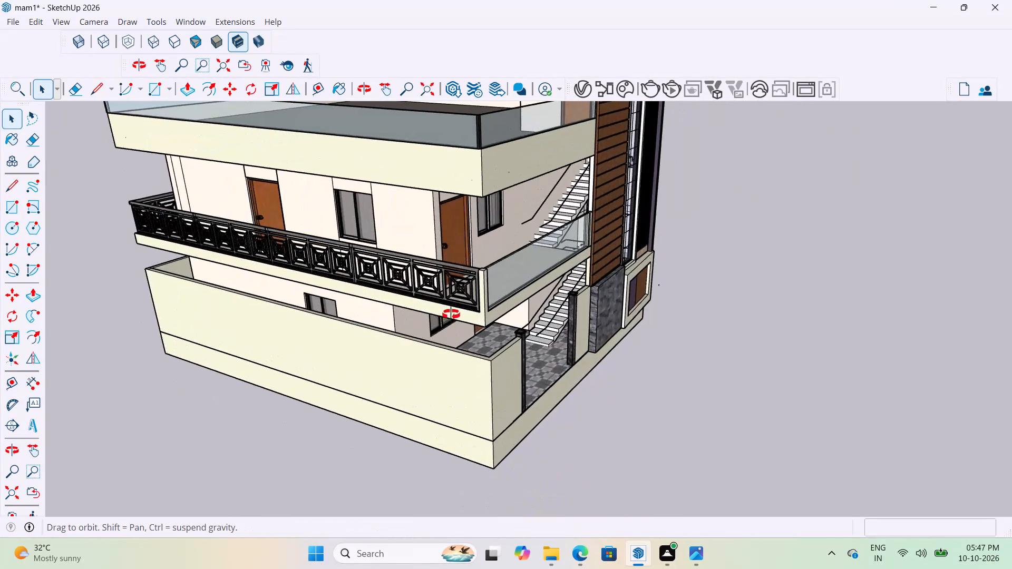
middle_click_drag(451, 315, 578, 317)
scroll(481, 211, "up", 7)
scroll(624, 210, "up", 7)
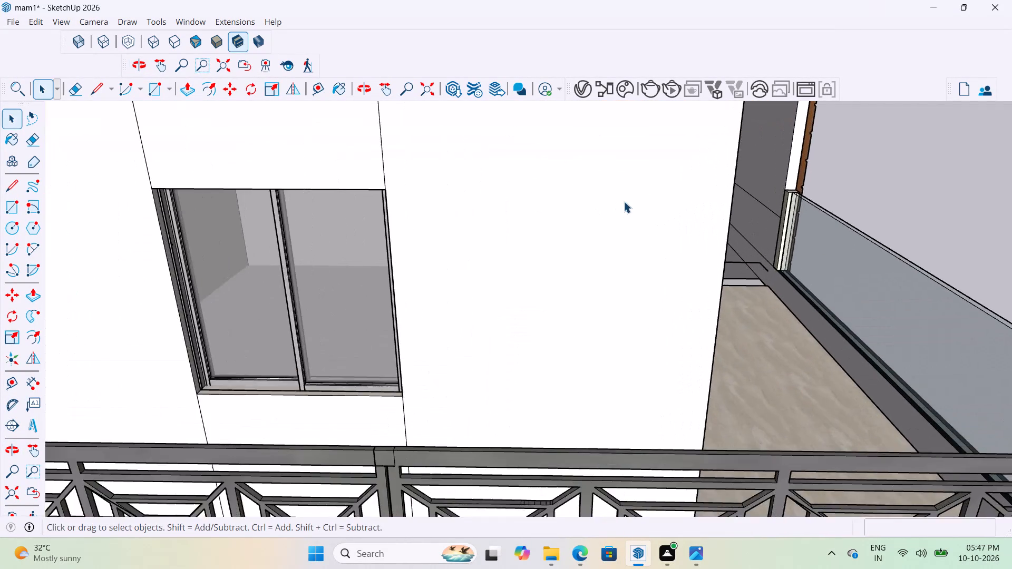
scroll(622, 204, "up", 1)
middle_click_drag(612, 204, 419, 123)
scroll(292, 224, "down", 20)
scroll(292, 224, "down", 1)
scroll(587, 308, "up", 2)
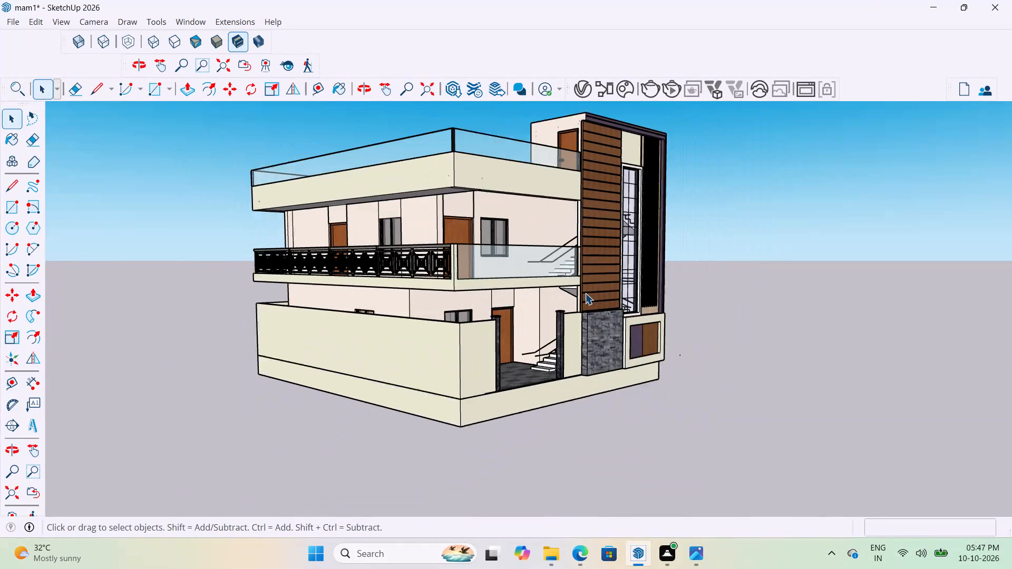
scroll(585, 293, "up", 1)
scroll(423, 162, "up", 12)
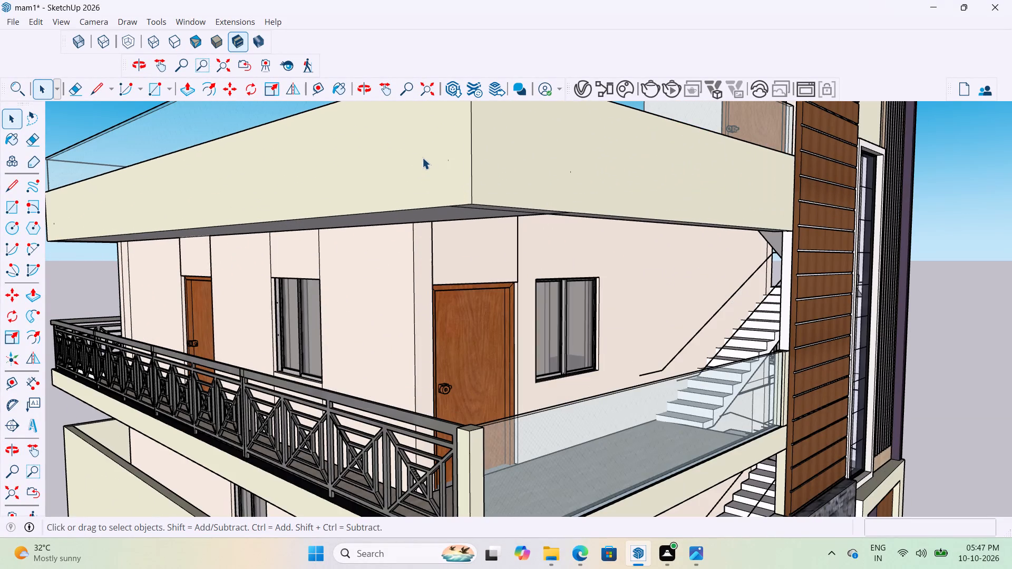
scroll(422, 158, "down", 5)
scroll(456, 230, "down", 4)
scroll(402, 251, "up", 1)
middle_click_drag(409, 256, 527, 276)
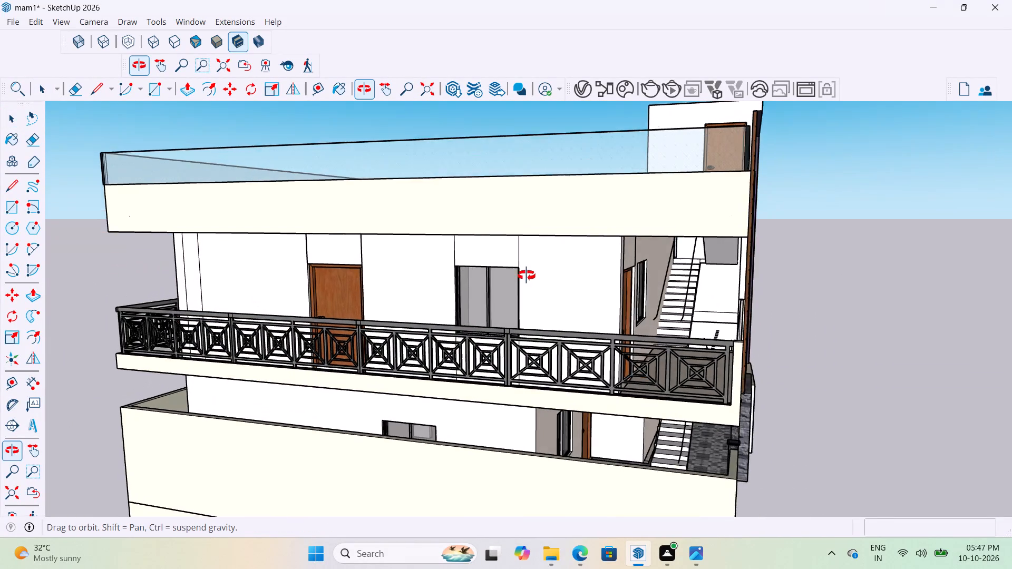
middle_click_drag(527, 276, 524, 277)
Inspect the front elevation's ground-floor and first-floor windows and doors, briefly entering and leaving the first-floor wall group.
middle_click_drag(618, 332, 334, 356)
scroll(712, 188, "down", 8)
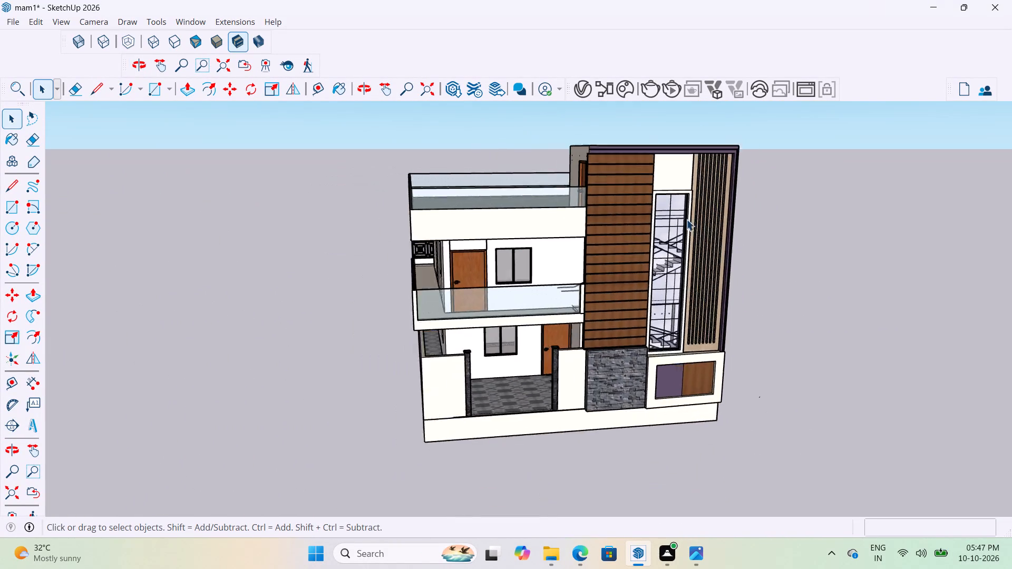
scroll(686, 219, "down", 2)
scroll(566, 329, "up", 11)
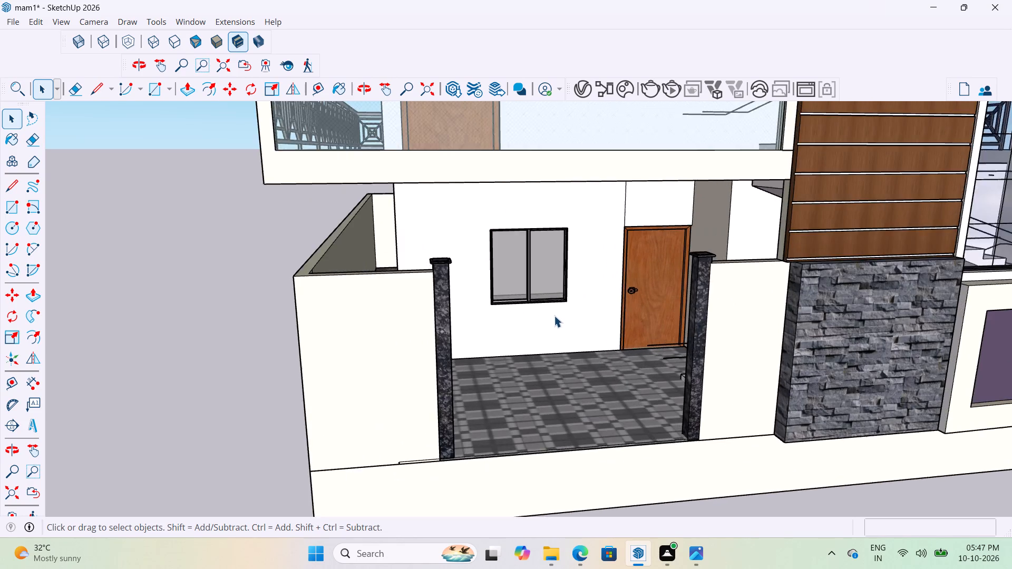
scroll(554, 320, "down", 10)
scroll(674, 321, "down", 5)
scroll(685, 319, "up", 9)
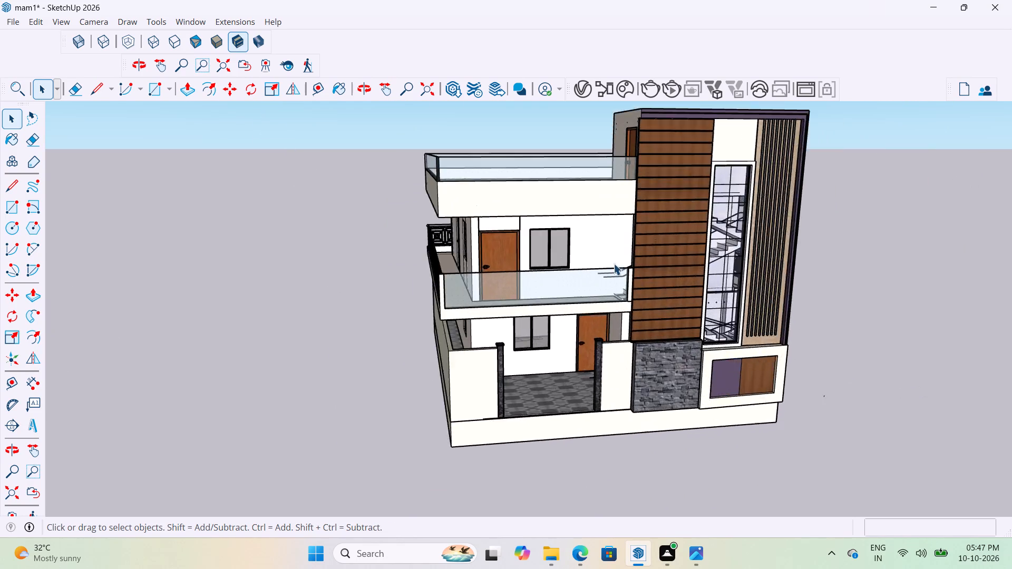
scroll(614, 263, "up", 7)
double_click(578, 231)
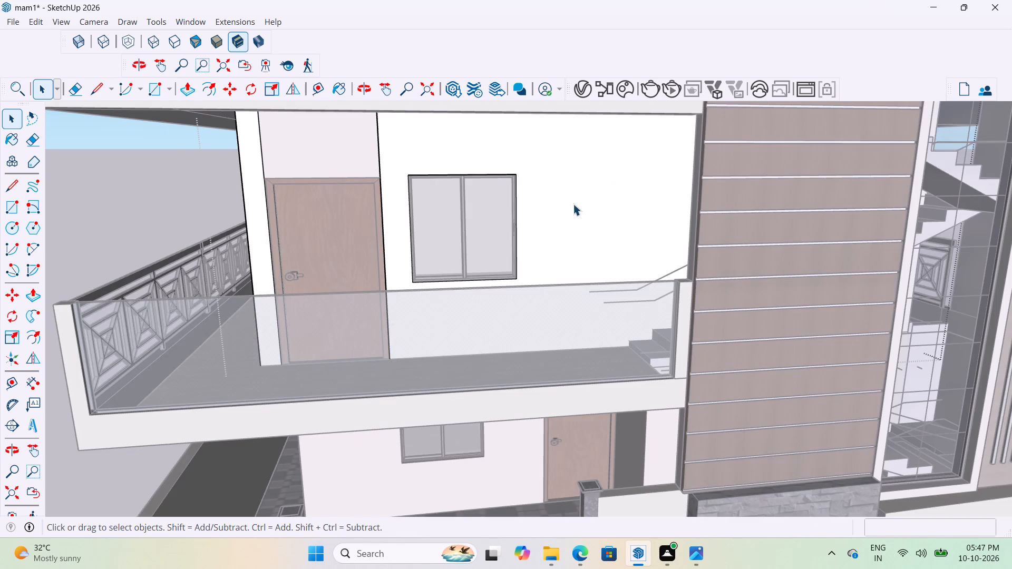
scroll(569, 194, "down", 9)
left_click(285, 272)
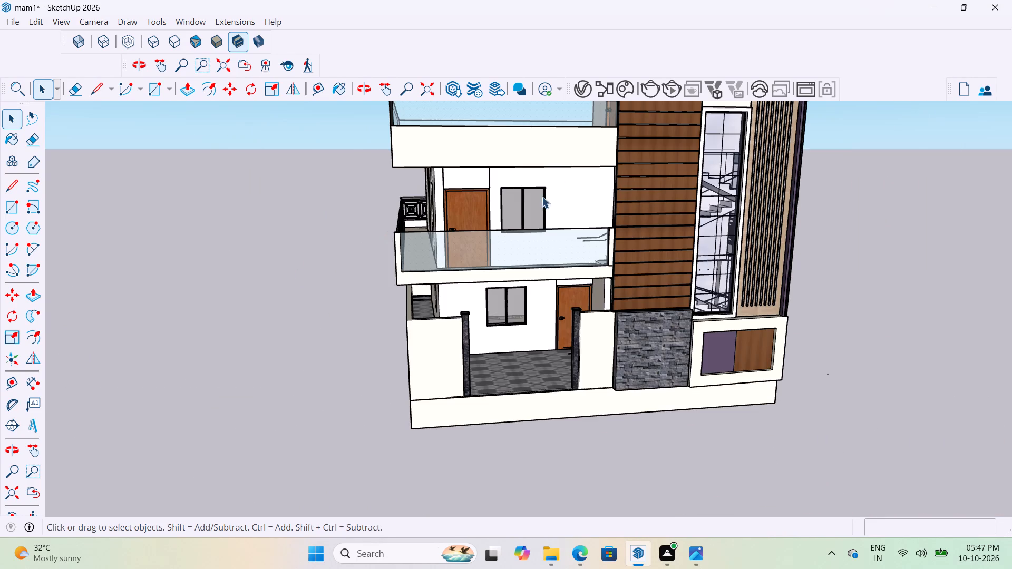
scroll(565, 198, "down", 4)
middle_click_drag(593, 206, 679, 210)
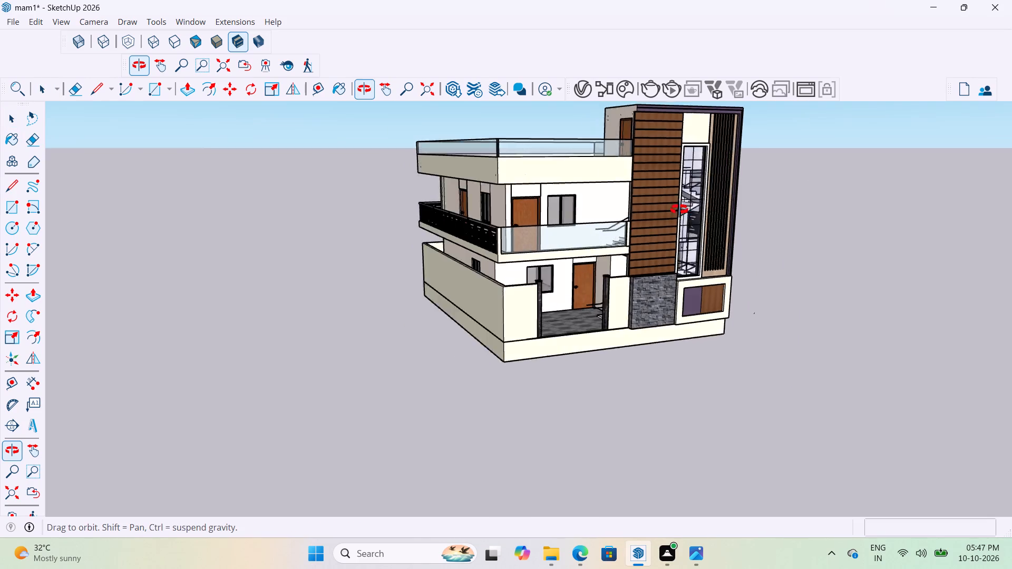
middle_click_drag(679, 210, 806, 224)
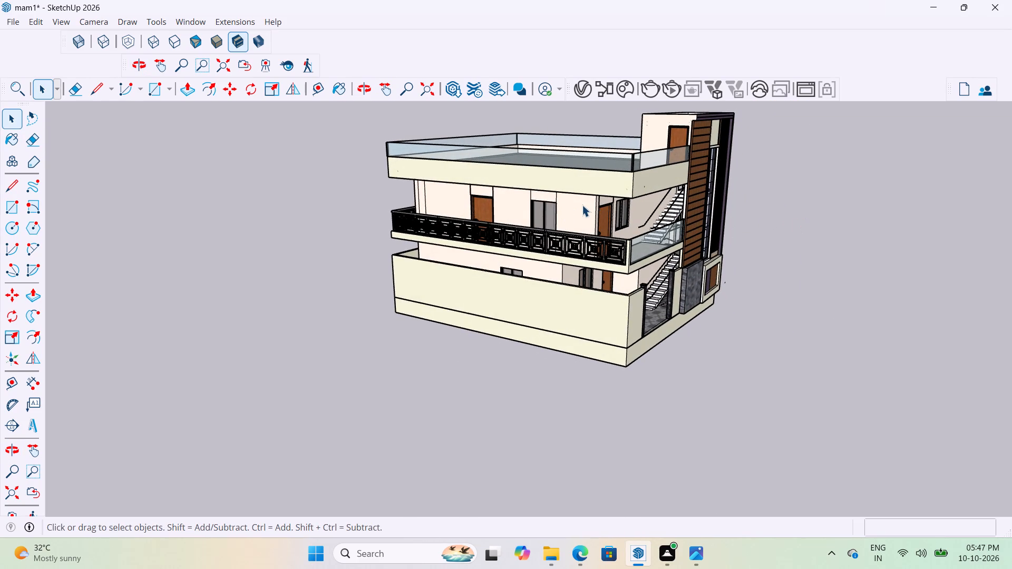
Check the paint material assigned to the first-floor wall group and its edit settings, leaving them unchanged, and deselect the group.
right_click(582, 205)
left_click(612, 210)
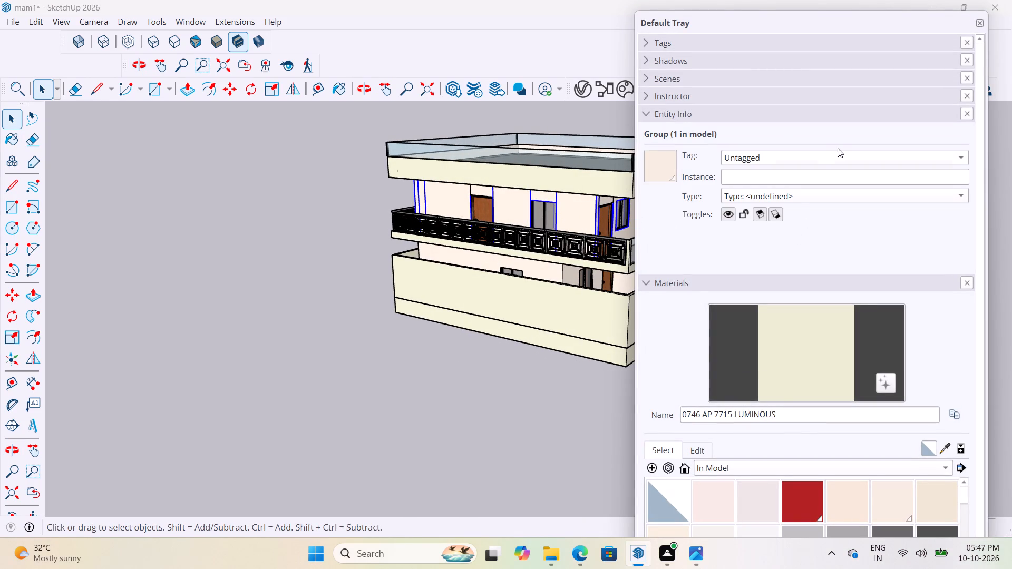
left_click(661, 172)
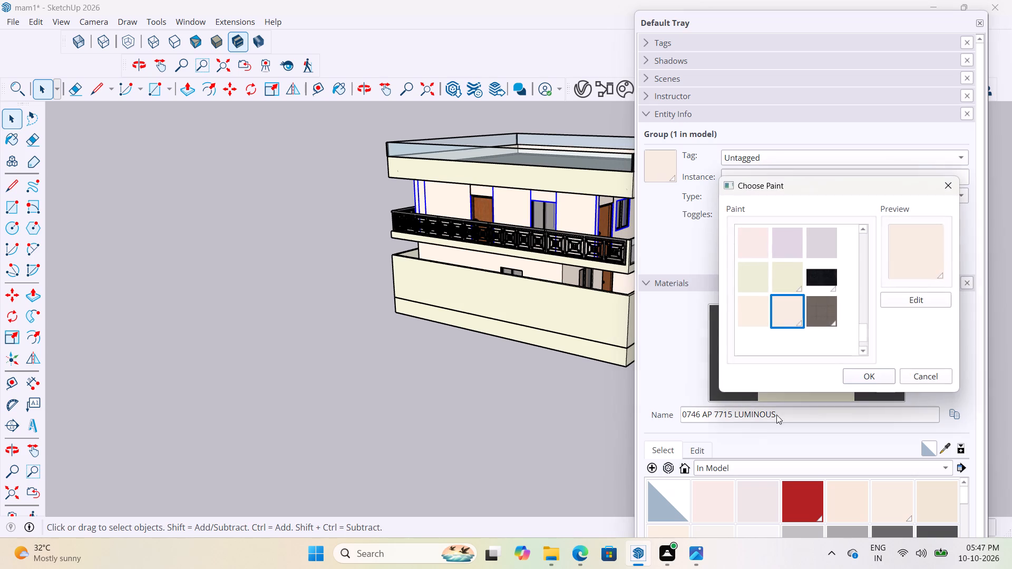
left_click(927, 263)
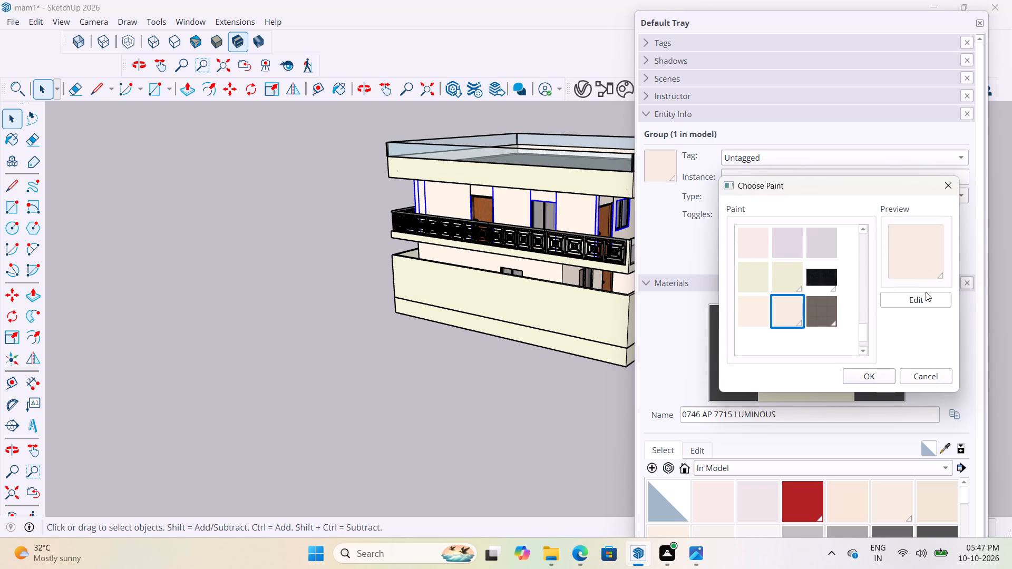
left_click(922, 302)
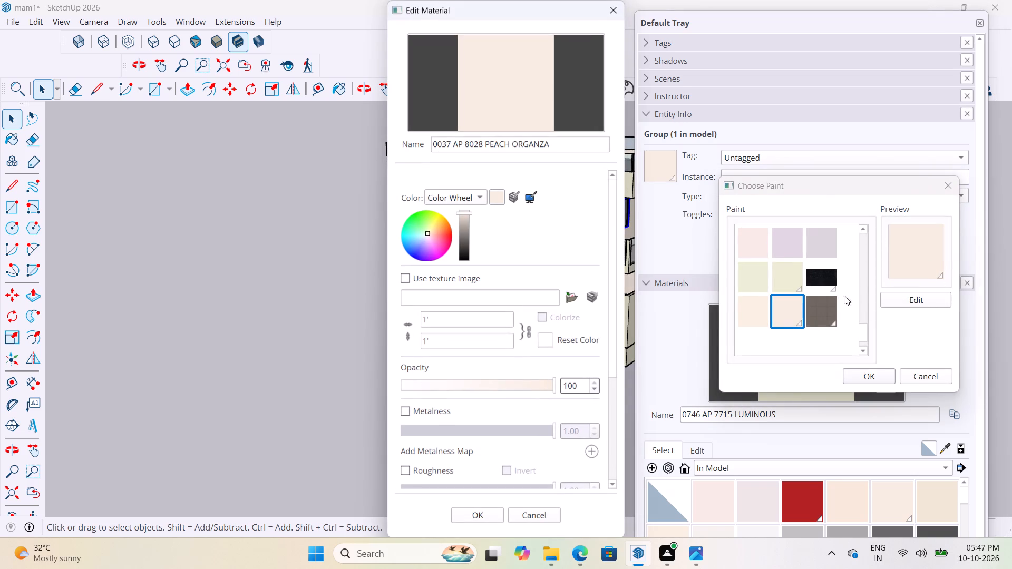
left_click(613, 8)
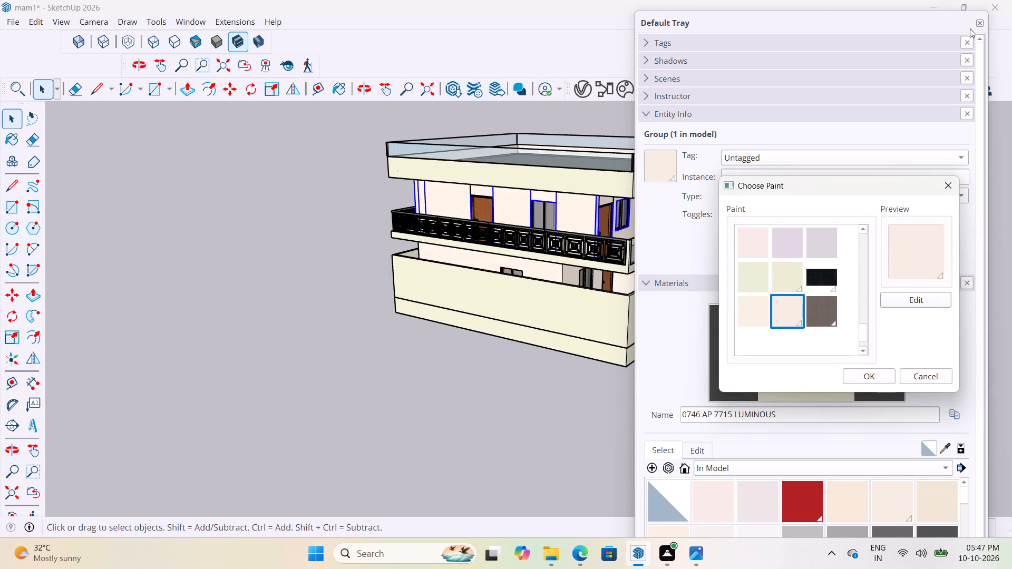
left_click(980, 21)
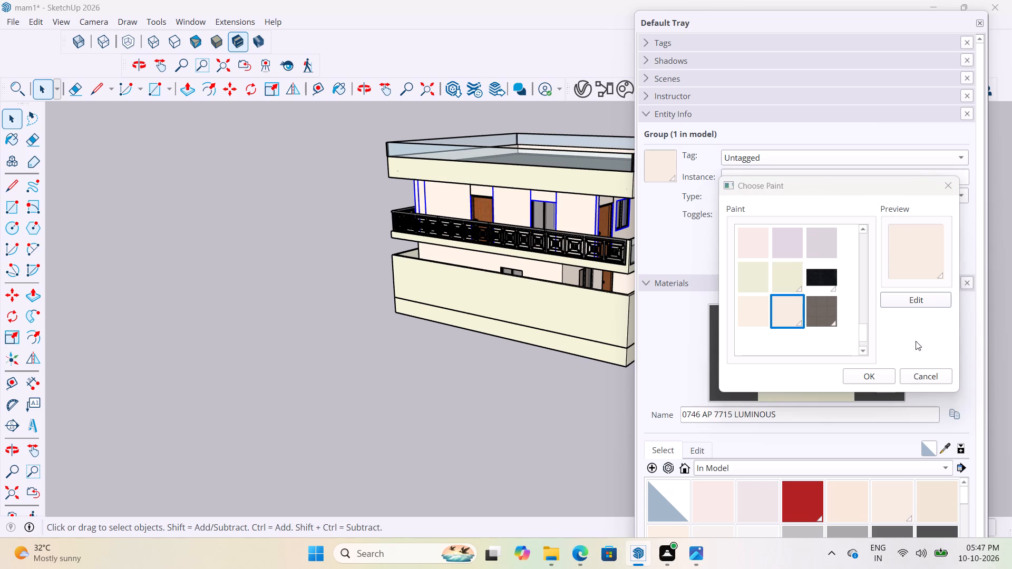
left_click(926, 377)
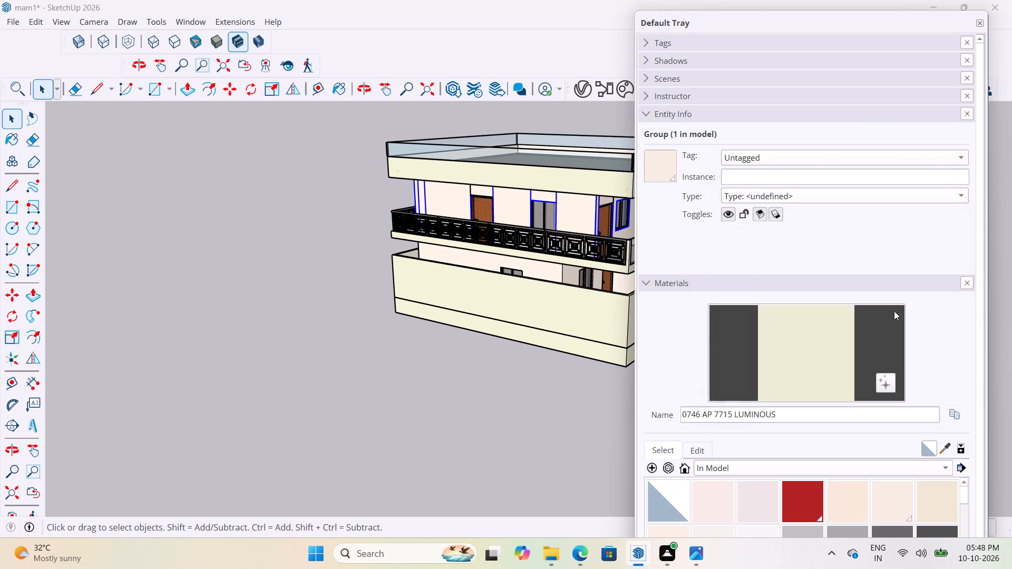
left_click(981, 26)
left_click(406, 418)
Examine the house from all visible sides and inspect the first-floor wall edges around the doors and above the side window.
scroll(406, 411, "down", 4)
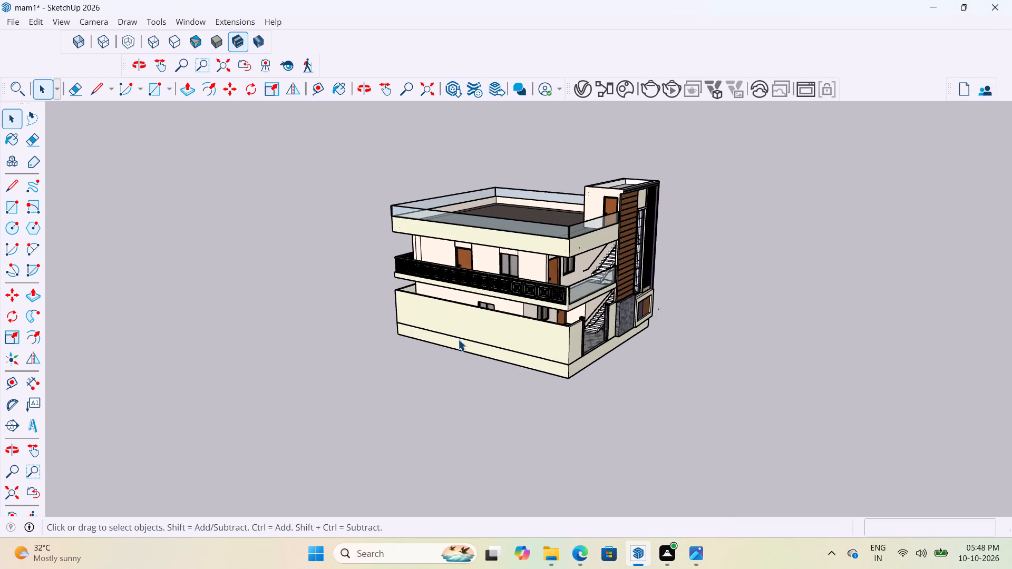
middle_click_drag(471, 336, 632, 345)
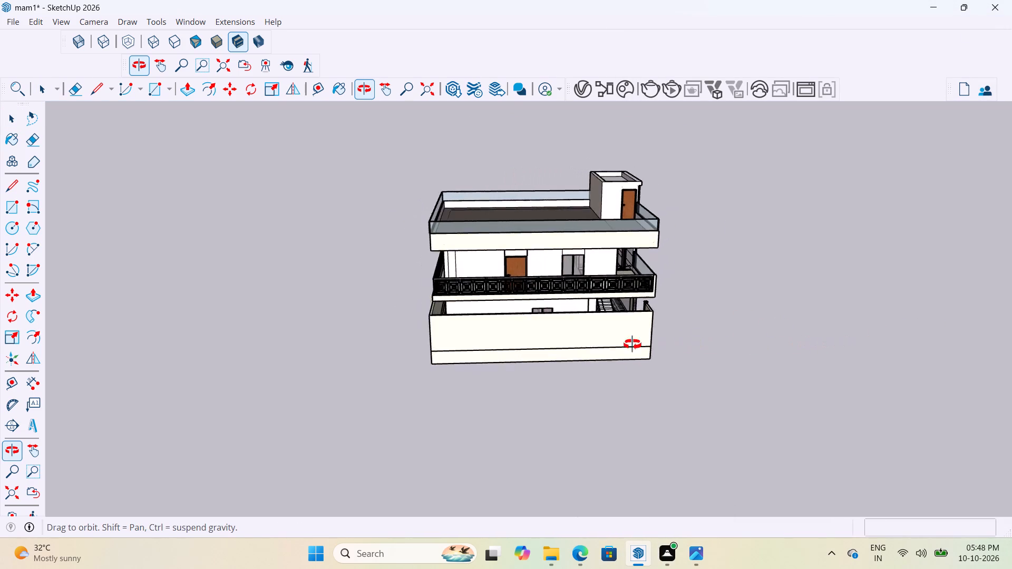
middle_click_drag(632, 345, 582, 357)
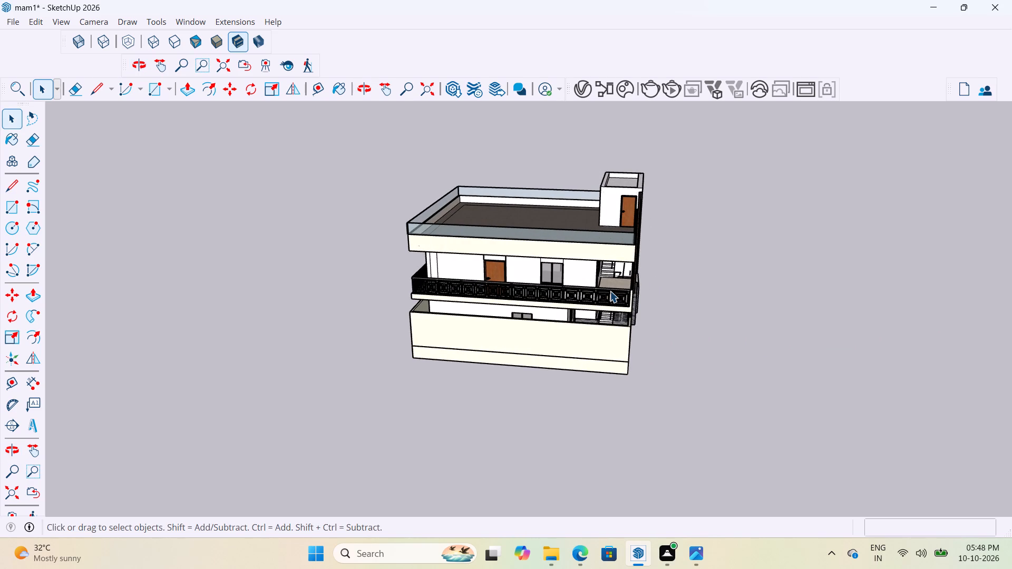
scroll(583, 249, "down", 3)
scroll(522, 254, "up", 6)
middle_click_drag(524, 247, 645, 234)
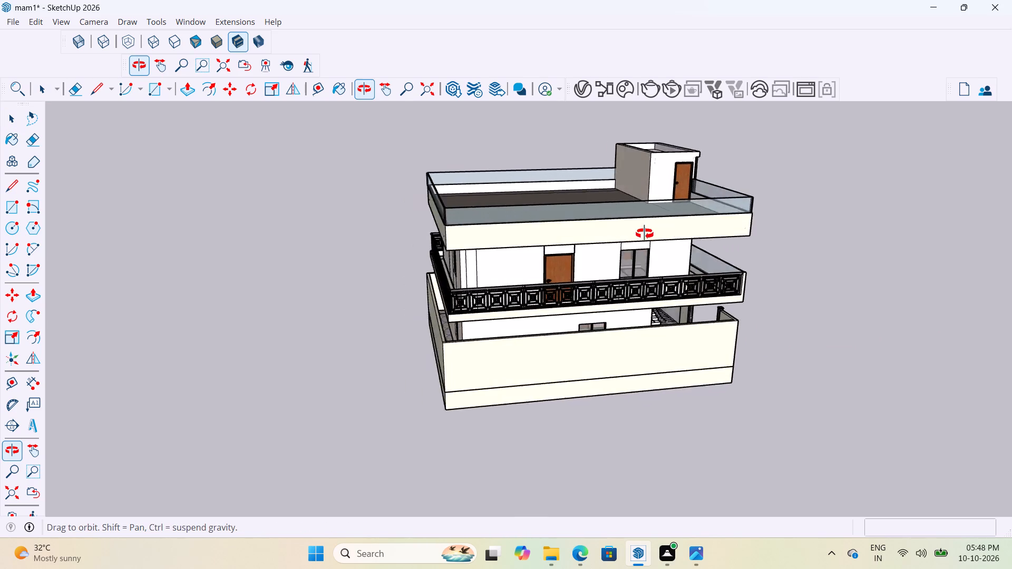
middle_click_drag(645, 234, 461, 287)
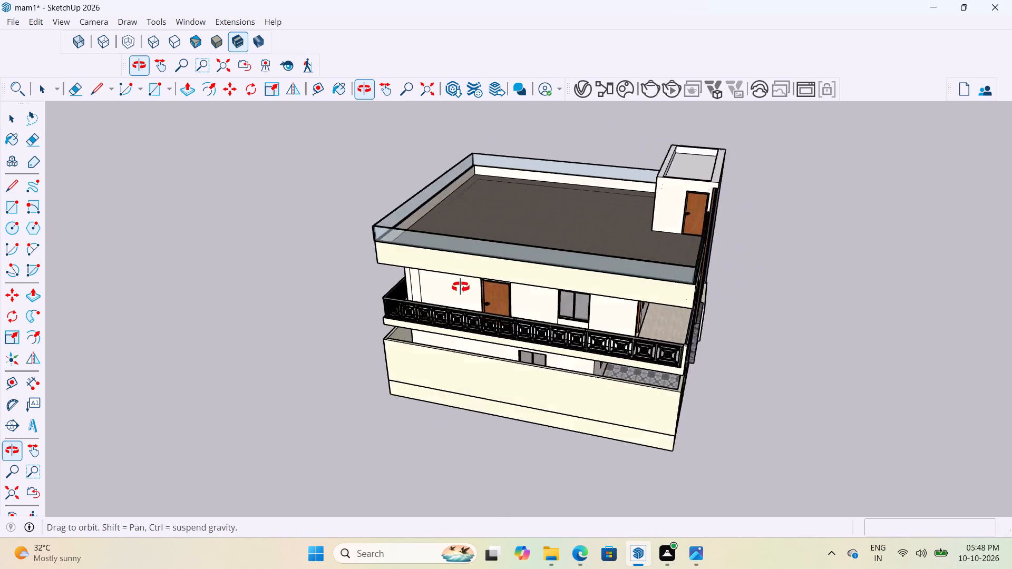
middle_click_drag(461, 287, 313, 271)
scroll(331, 293, "down", 4)
scroll(441, 292, "up", 4)
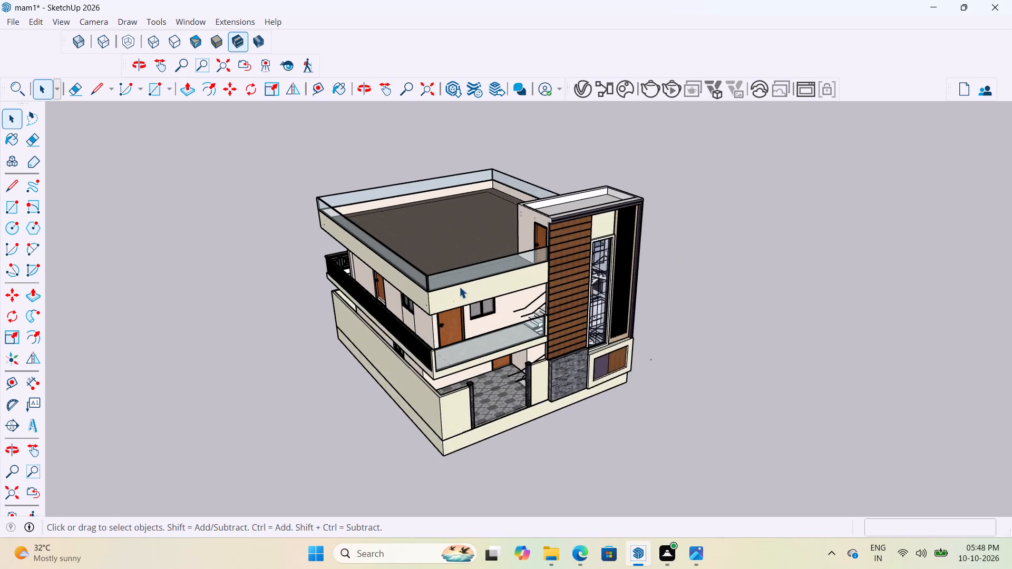
scroll(459, 287, "up", 3)
middle_click_drag(465, 274, 537, 200)
scroll(543, 221, "up", 6)
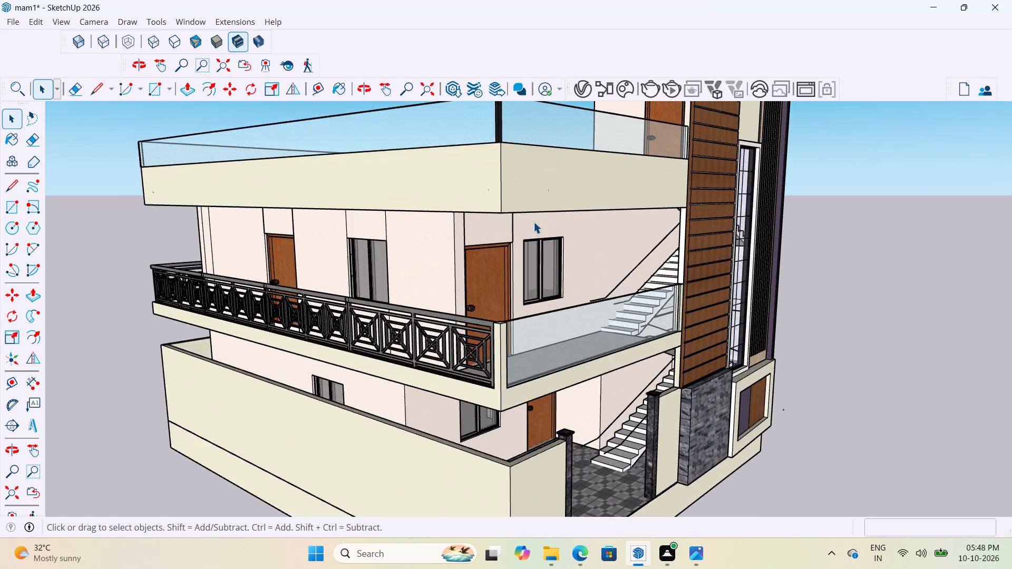
scroll(533, 222, "up", 9)
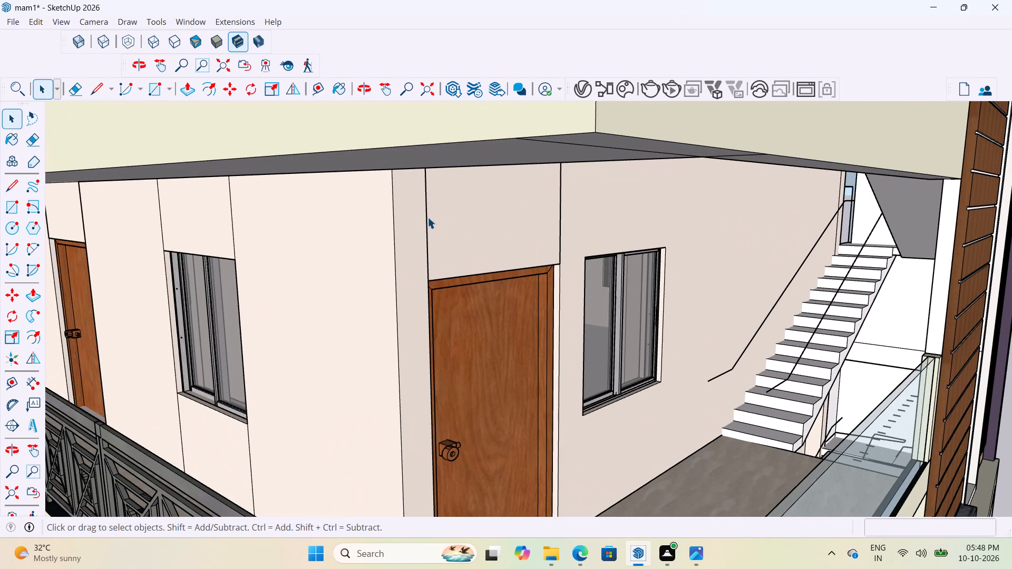
left_click(427, 217)
left_click(427, 217)
scroll(422, 251, "down", 3)
middle_click_drag(401, 239, 487, 227)
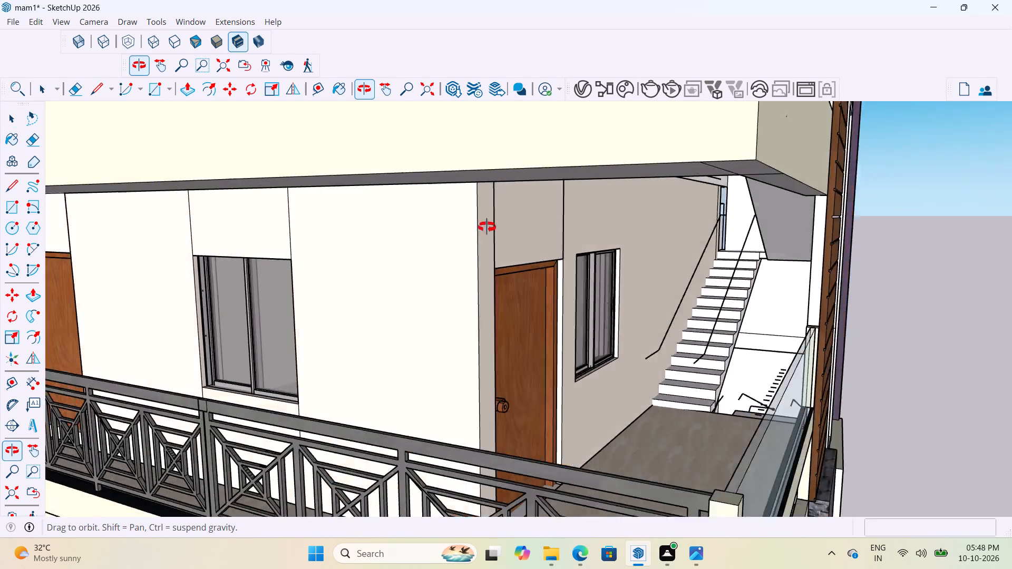
middle_click_drag(487, 227, 605, 230)
scroll(449, 238, "down", 4)
middle_click_drag(440, 300, 468, 363)
scroll(406, 449, "up", 4)
scroll(442, 362, "down", 9)
middle_click_drag(446, 417, 425, 442)
scroll(423, 435, "up", 6)
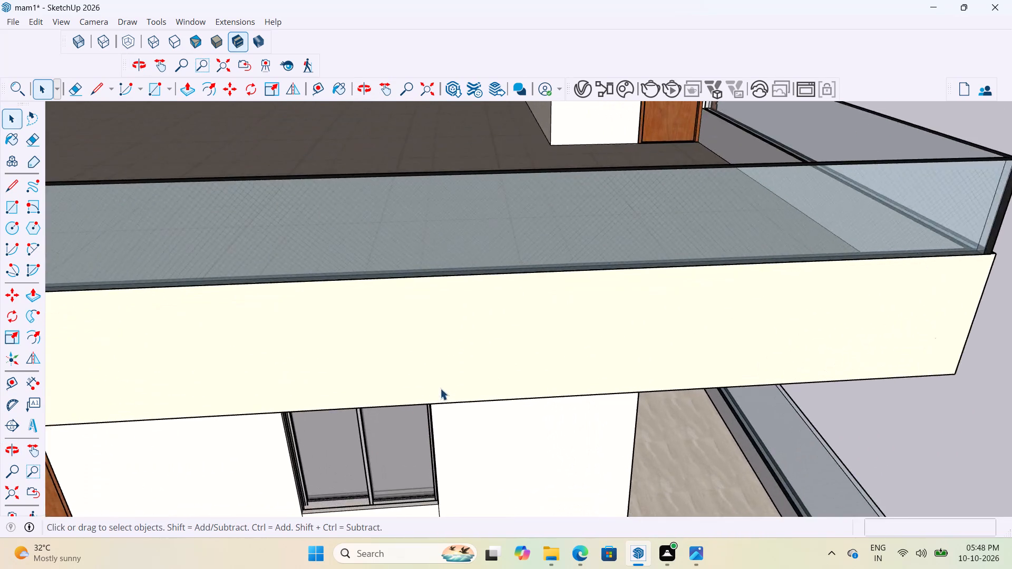
scroll(440, 388, "up", 1)
middle_click_drag(440, 364, 446, 189)
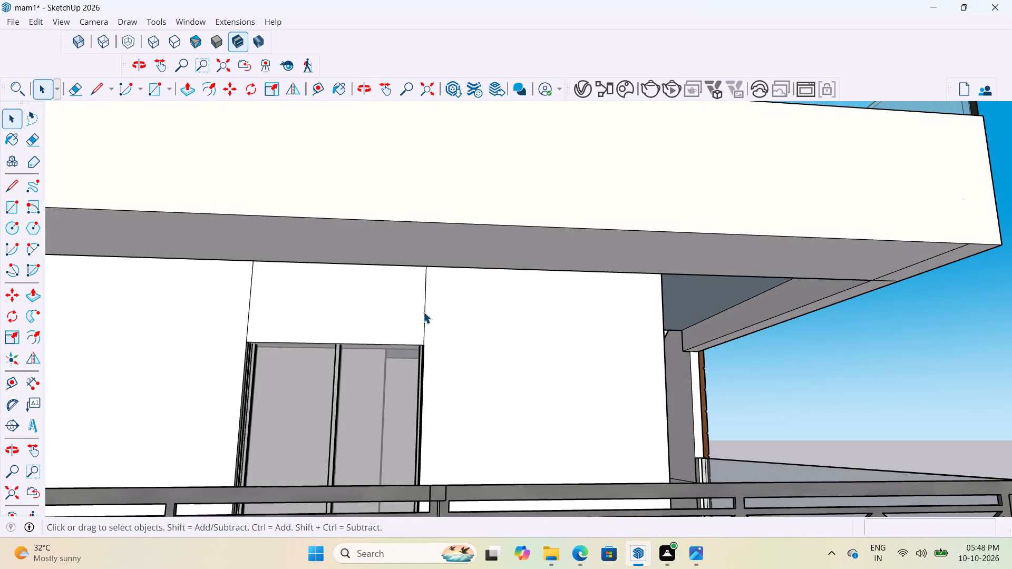
Open the first-floor wall group and delete the two vertical seam lines above the side wall's sliding window.
left_click(423, 312)
double_click(423, 312)
left_click(424, 315)
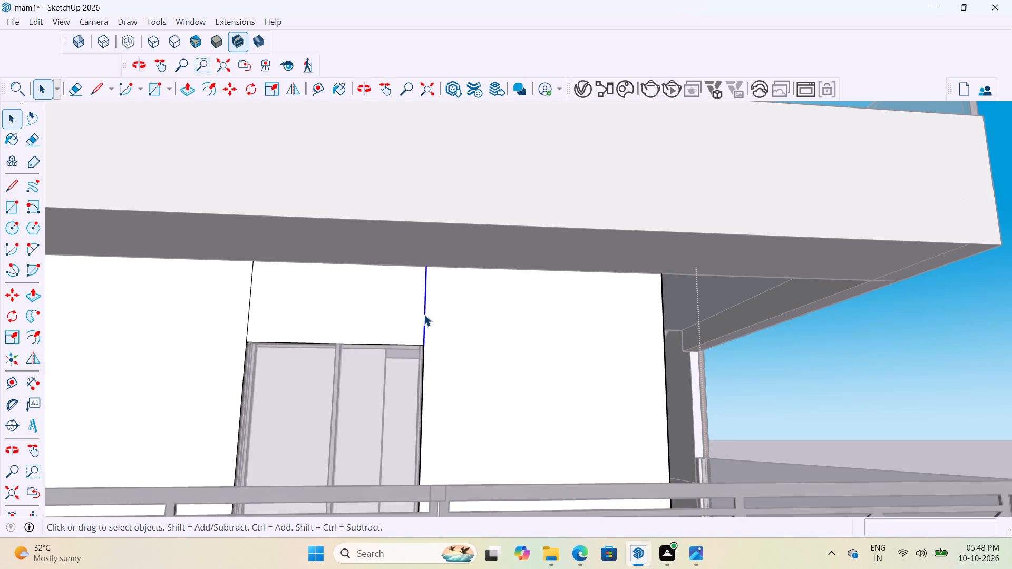
key("Delete")
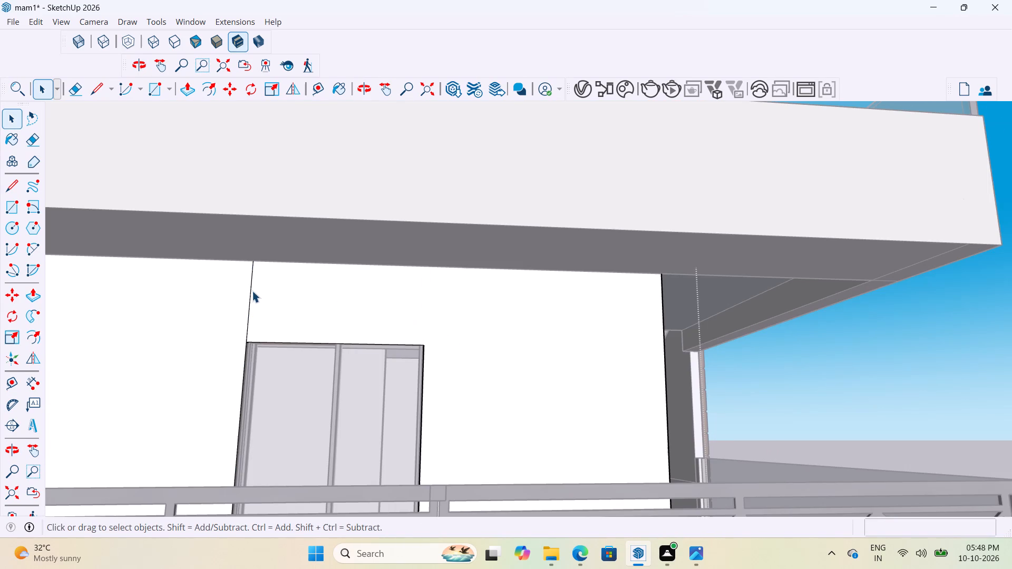
left_click(250, 287)
key("Delete")
Delete the two vertical seam lines below the side wall's sliding window and leave the wall group.
scroll(401, 269, "down", 9)
scroll(249, 291, "up", 2)
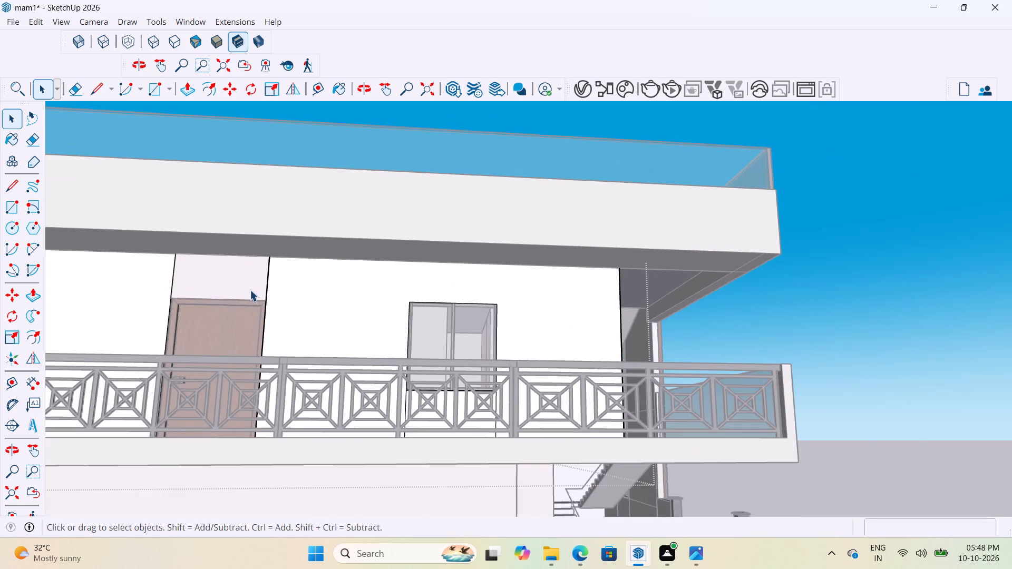
scroll(250, 290, "up", 3)
scroll(595, 260, "down", 8)
middle_click_drag(575, 335, 543, 430)
scroll(493, 452, "up", 3)
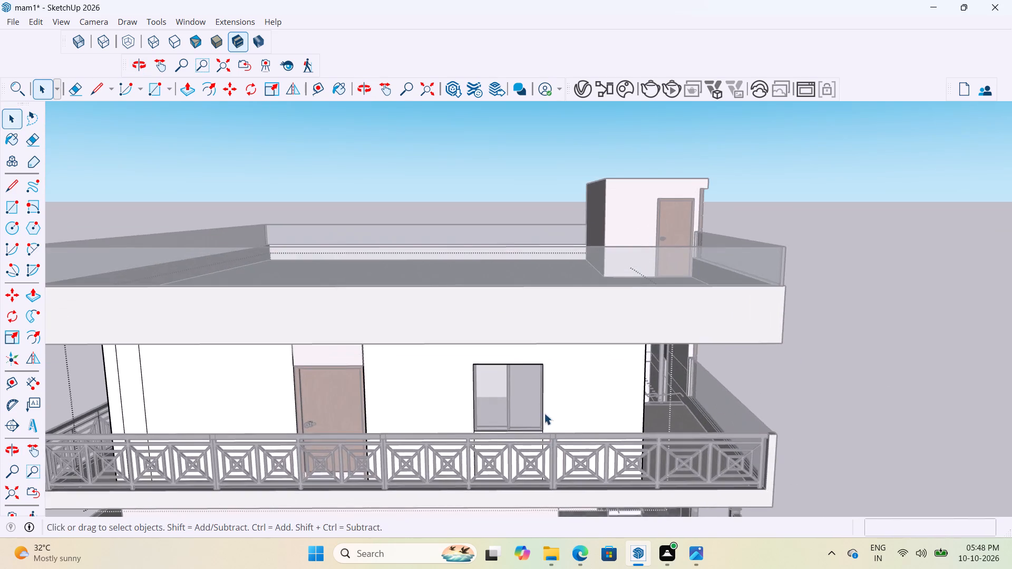
middle_click_drag(553, 417, 550, 468)
scroll(528, 518, "up", 11)
scroll(613, 338, "down", 4)
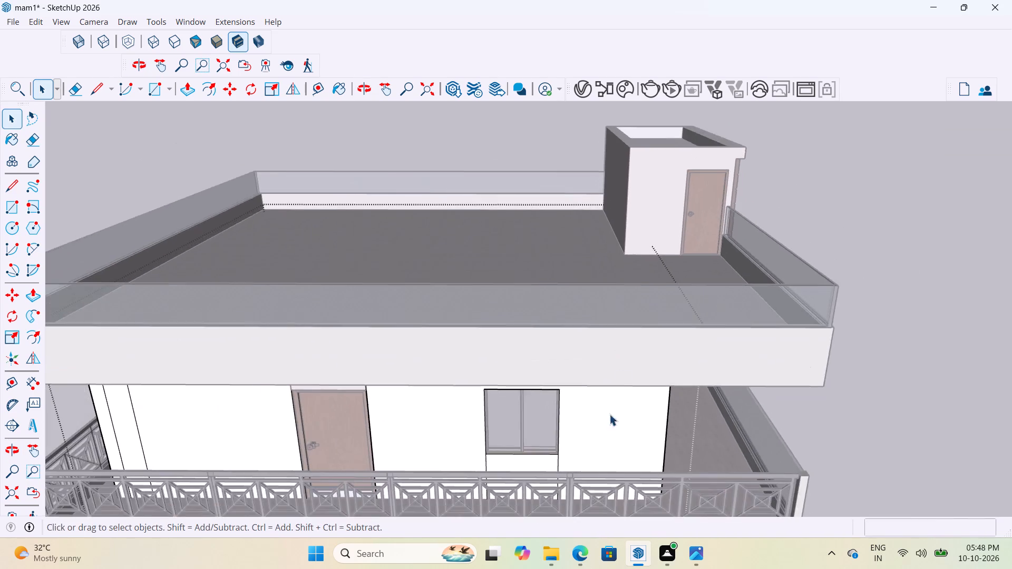
scroll(576, 459, "up", 6)
left_click(557, 459)
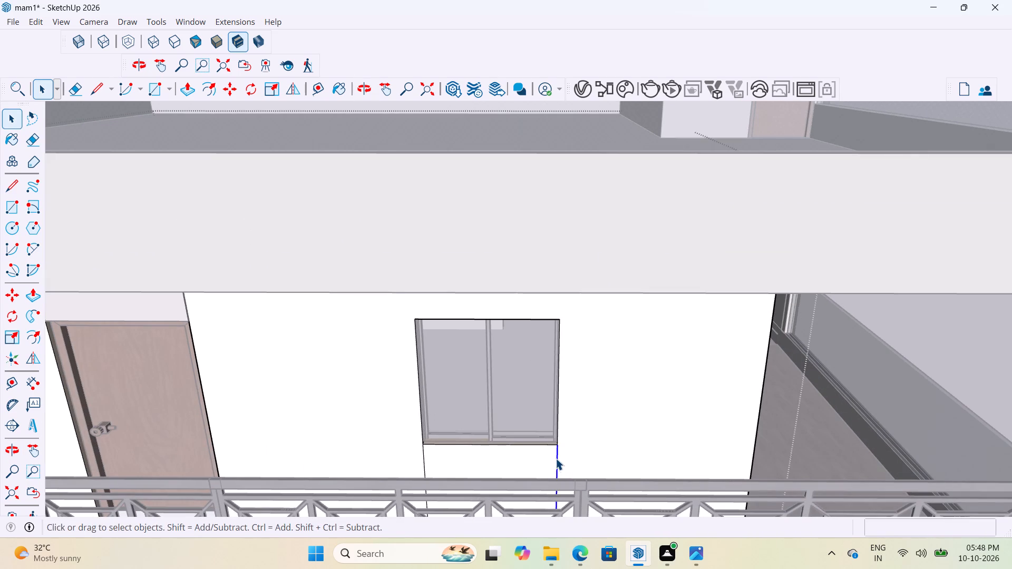
key("Delete")
left_click(422, 455)
key("Delete")
scroll(531, 434, "down", 4)
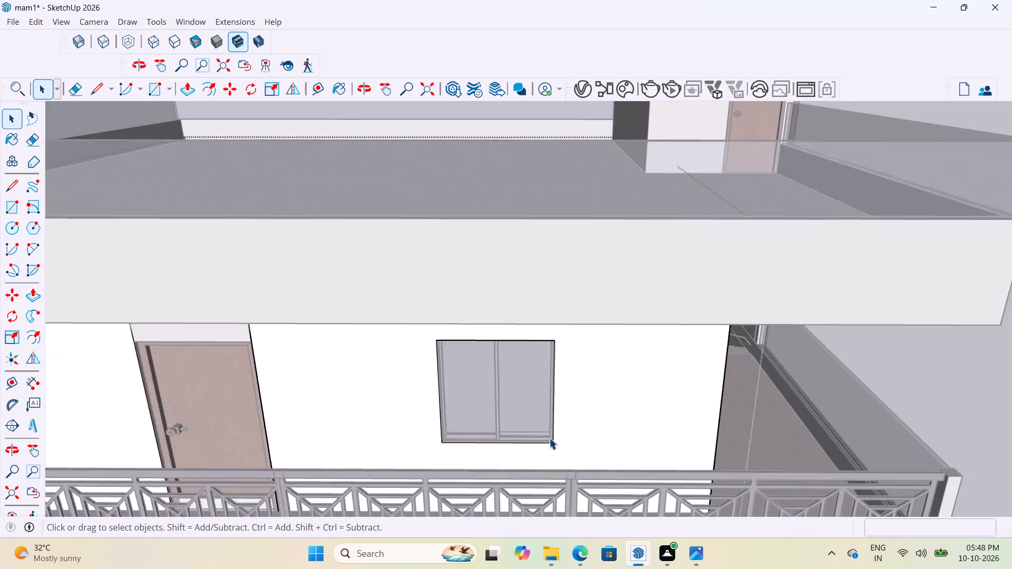
scroll(549, 438, "down", 6)
middle_click_drag(669, 387, 431, 329)
scroll(427, 306, "up", 3)
middle_click_drag(445, 307, 445, 321)
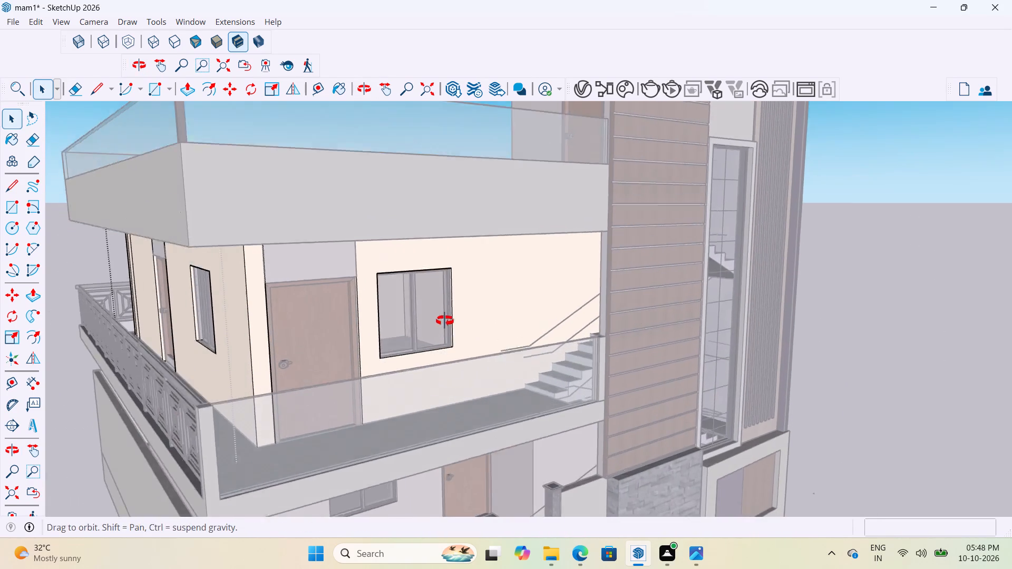
middle_click_drag(445, 321, 439, 333)
left_click(920, 286)
Reopen the first-floor wall group and delete the two vertical seam lines on the side wall near the rear corner.
scroll(783, 230, "down", 4)
middle_click_drag(625, 298, 907, 303)
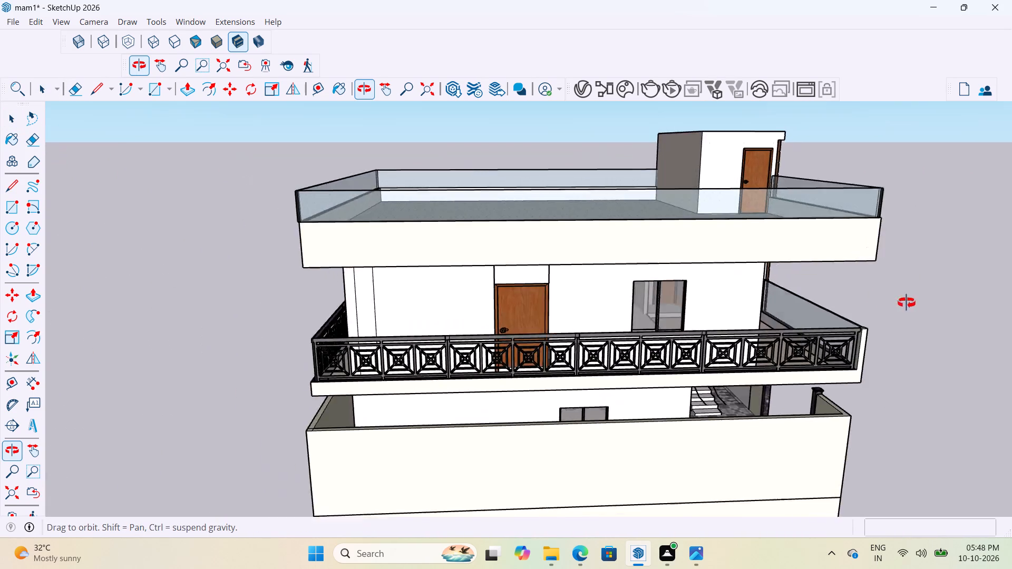
middle_click_drag(907, 303, 1011, 303)
scroll(469, 357, "up", 5)
double_click(551, 300)
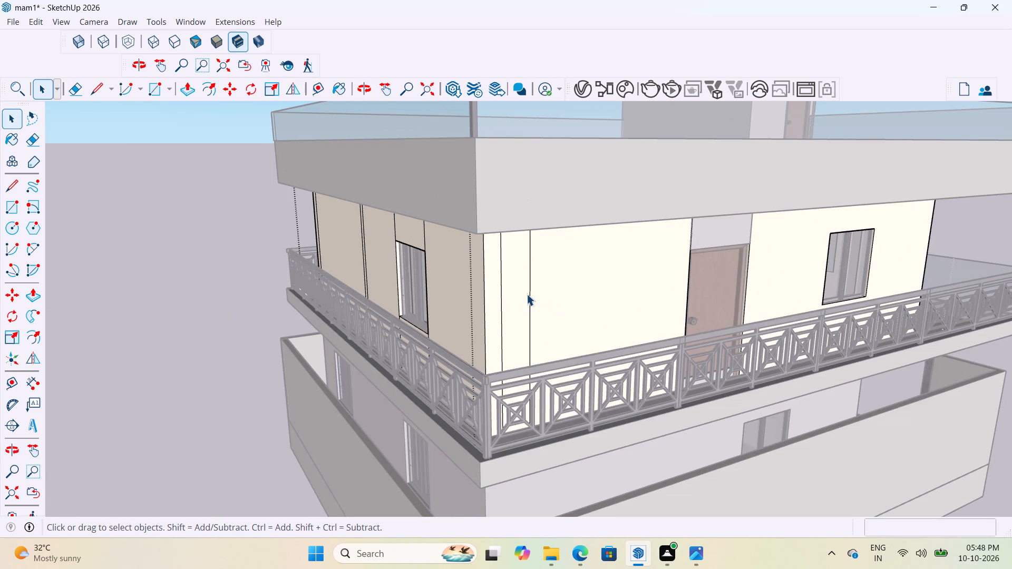
left_click(529, 295)
key("Delete")
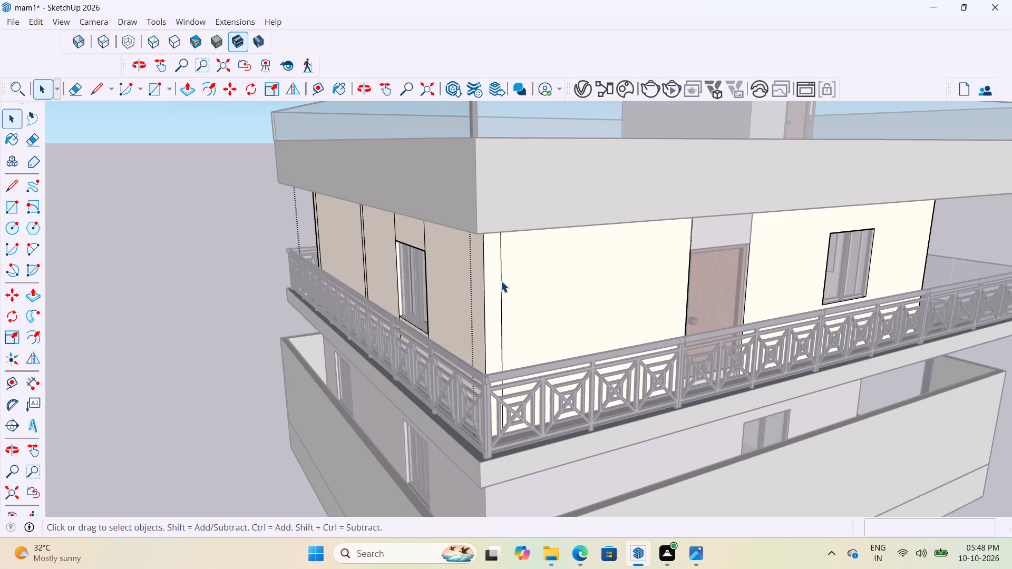
left_click(503, 275)
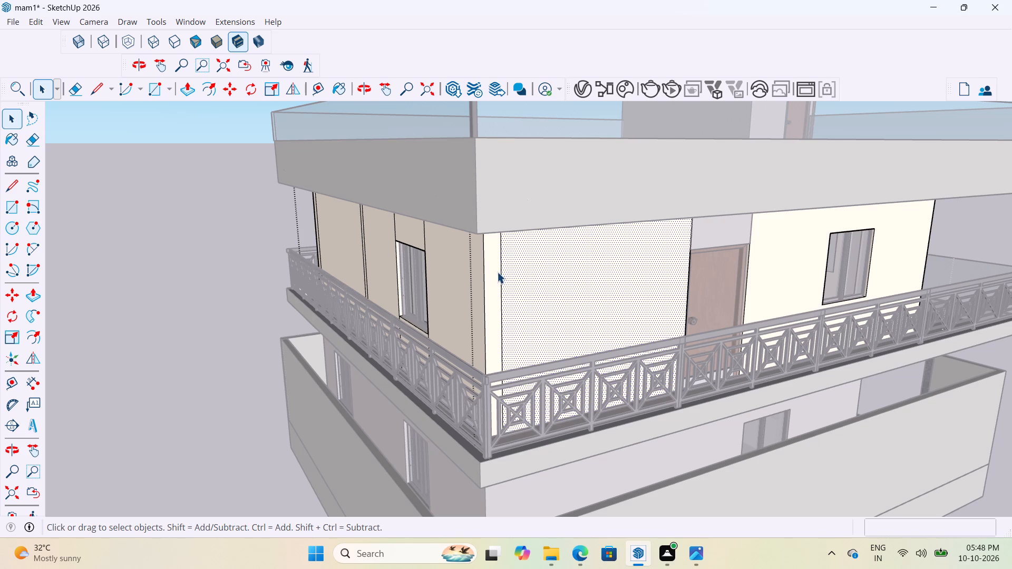
left_click(501, 273)
key("Delete")
Delete the paired vertical seam lines beside the rear wall's sliding window and the single one near its far corner.
scroll(501, 273, "down", 4)
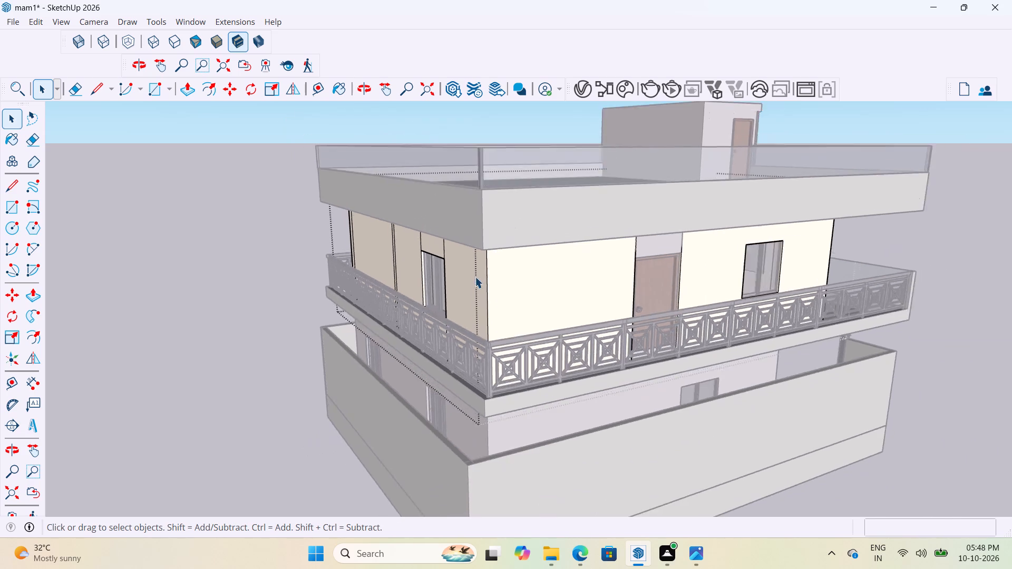
middle_click_drag(483, 275, 572, 264)
scroll(573, 260, "up", 3)
scroll(579, 268, "down", 3)
scroll(454, 257, "up", 3)
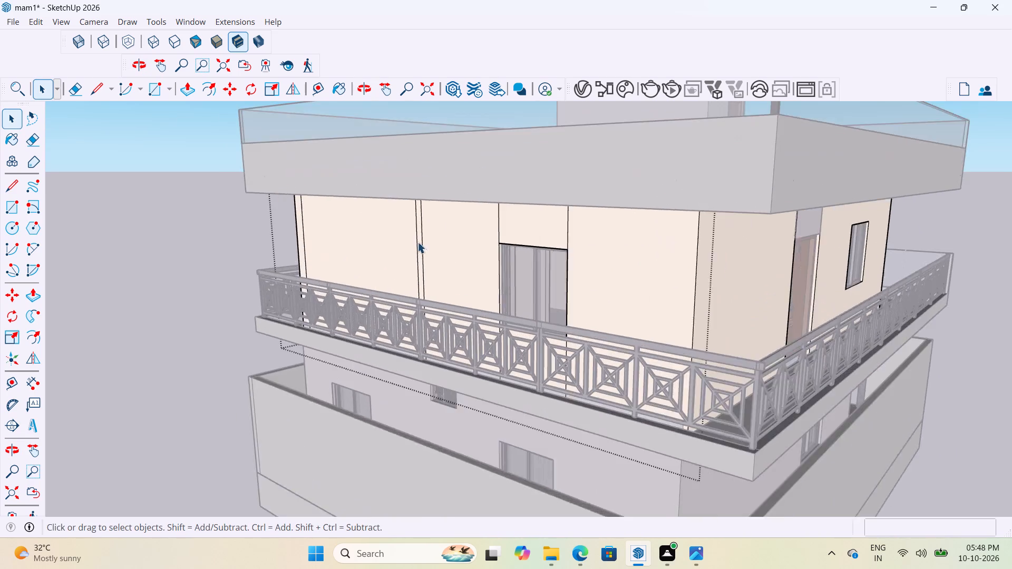
scroll(417, 242, "up", 3)
left_click(424, 231)
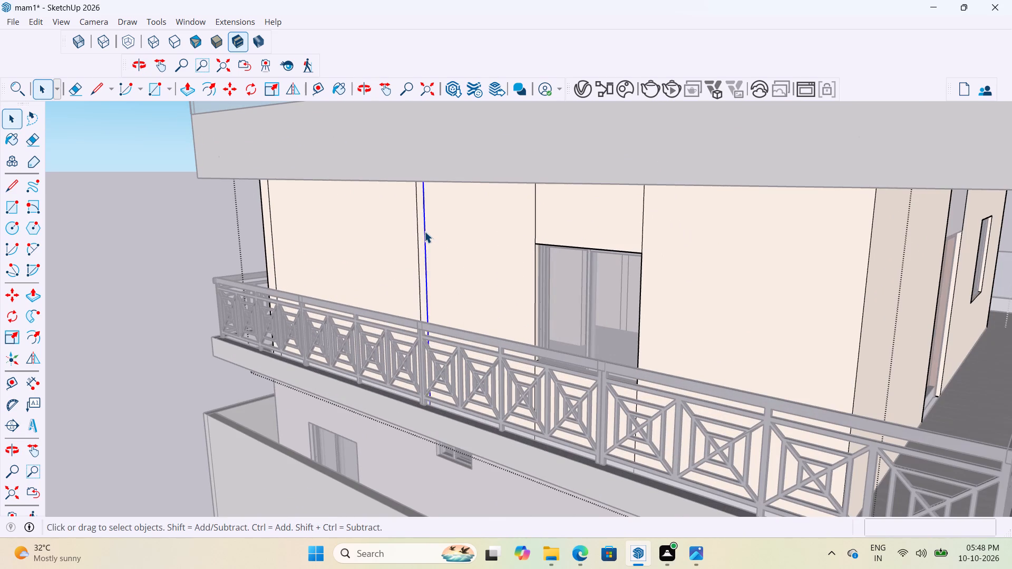
key("Delete")
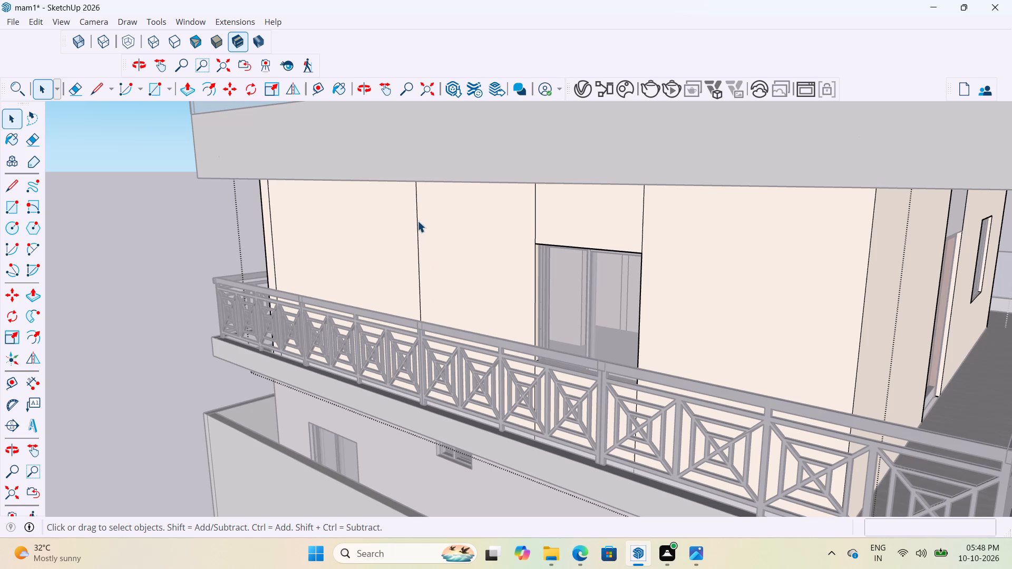
left_click(417, 221)
key("Delete")
scroll(433, 254, "down", 1)
middle_click_drag(447, 260, 628, 289)
scroll(462, 307, "up", 3)
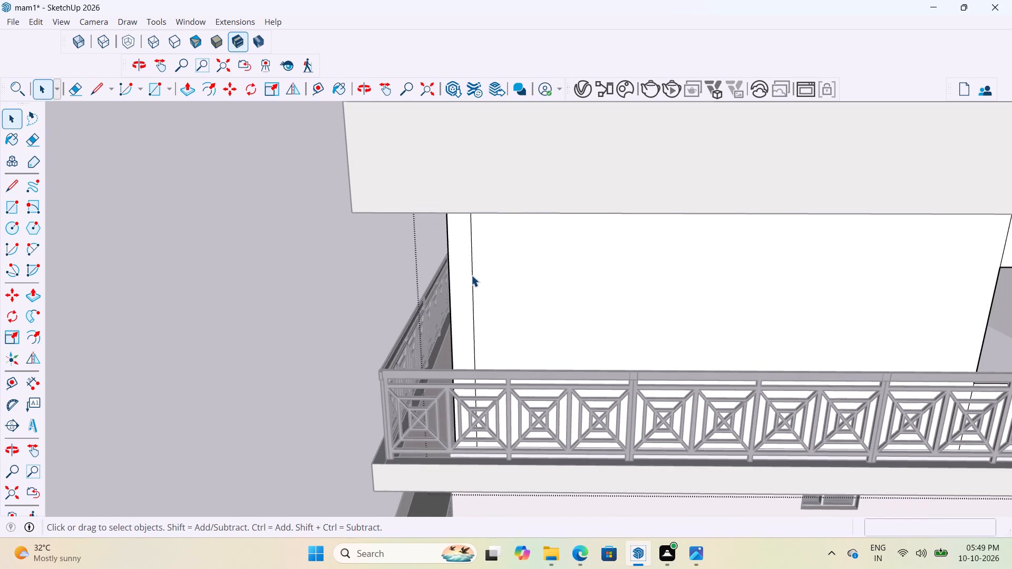
left_click(471, 275)
key("Delete")
On the opposite side wall, delete the vertical seam line near the rear corner and the two above the larger sliding window.
scroll(471, 275, "down", 2)
middle_click_drag(526, 271, 768, 257)
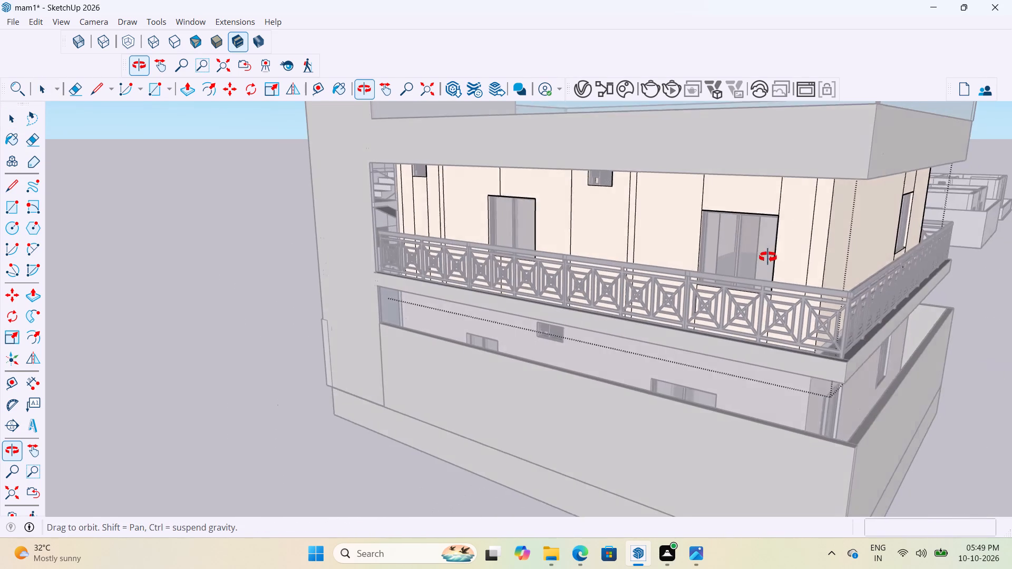
middle_click_drag(768, 257, 773, 260)
scroll(835, 240, "up", 5)
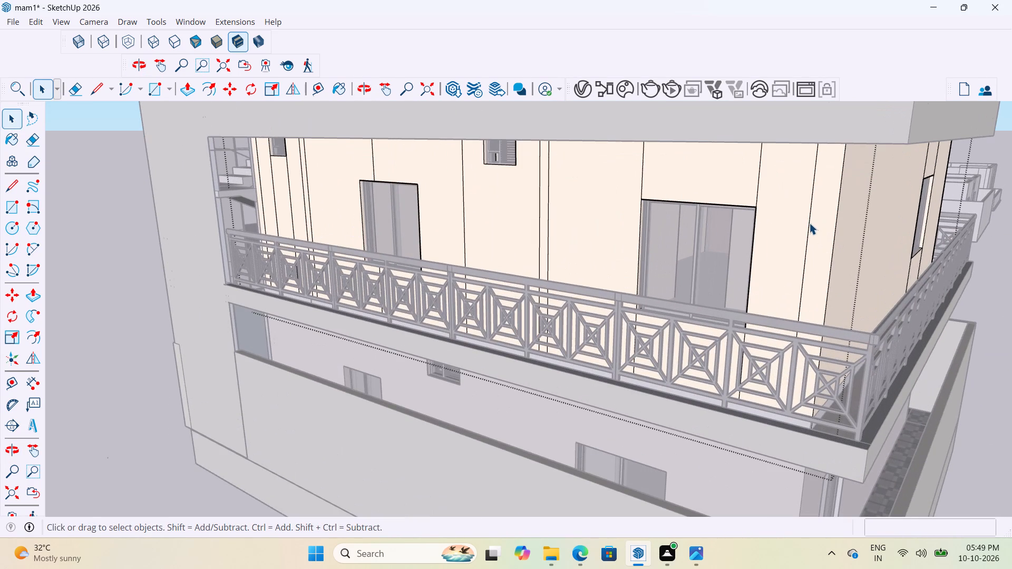
left_click(809, 223)
key("Delete")
left_click(756, 183)
key("Delete")
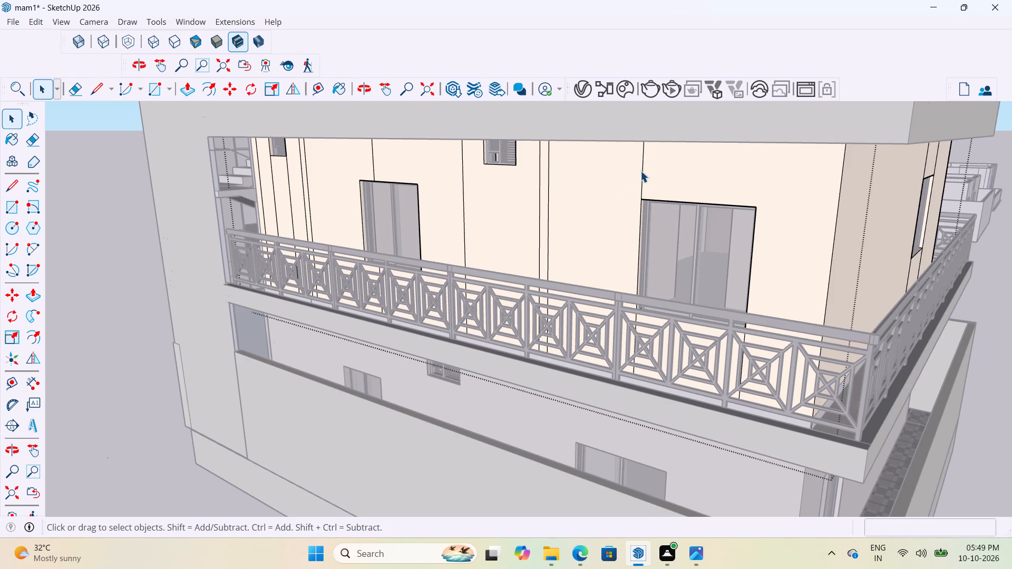
left_click(641, 172)
key("Delete")
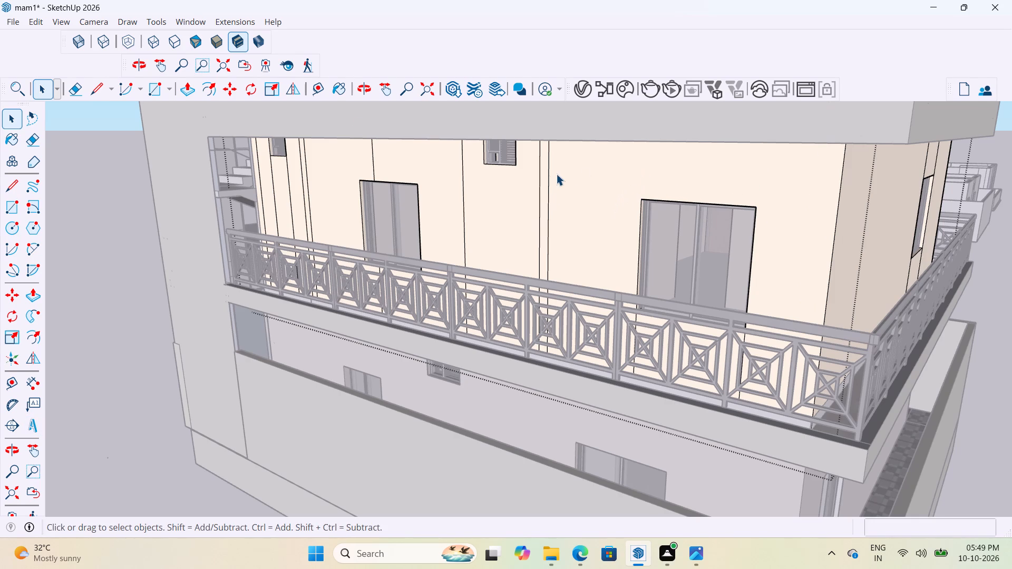
Delete the three vertical seam lines between that wall's two sliding windows and the one above the smaller window.
left_click(549, 176)
key("Delete")
left_click(539, 175)
key("Delete")
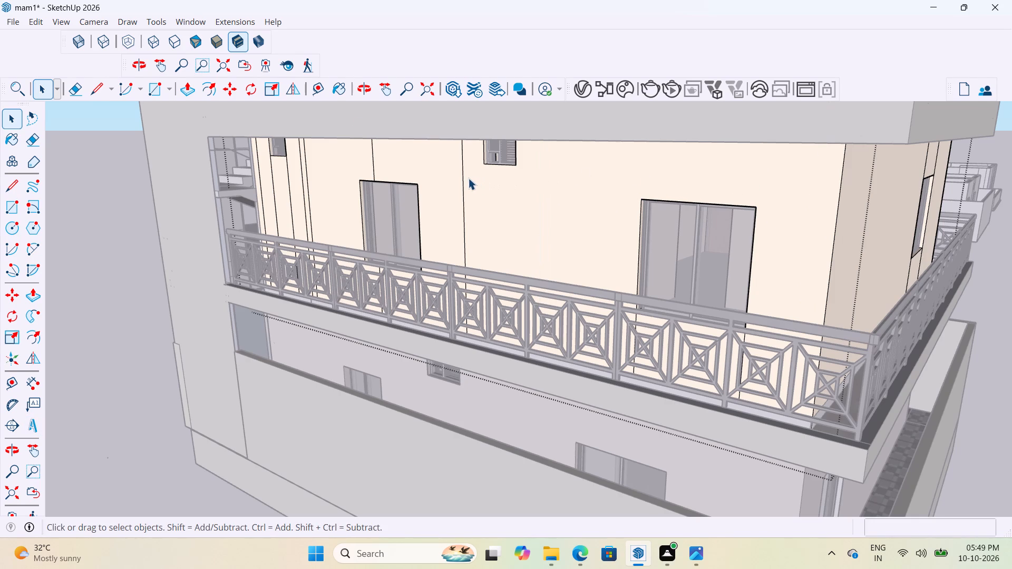
left_click(462, 182)
key("Delete")
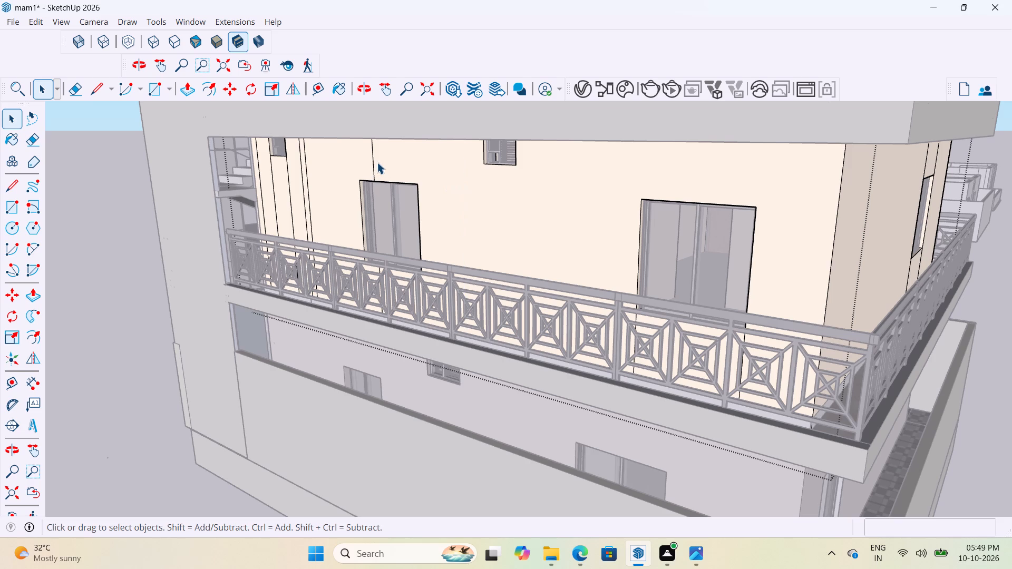
left_click(372, 158)
key("Delete")
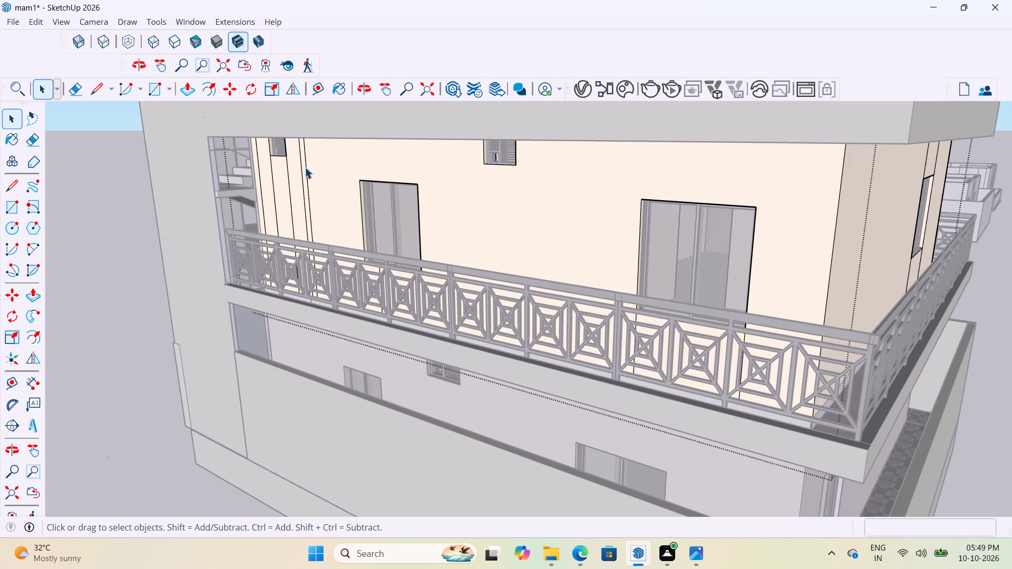
Delete the five remaining vertical seam lines at that wall's staircase end and leave the wall group.
left_click(306, 170)
key("Delete")
left_click(301, 170)
key("Delete")
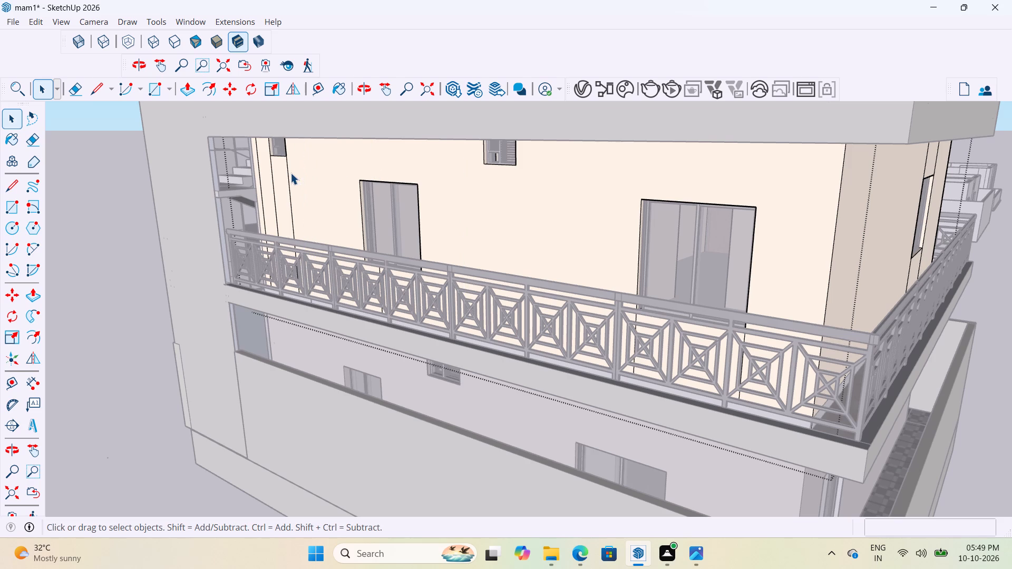
left_click(288, 176)
key("Delete")
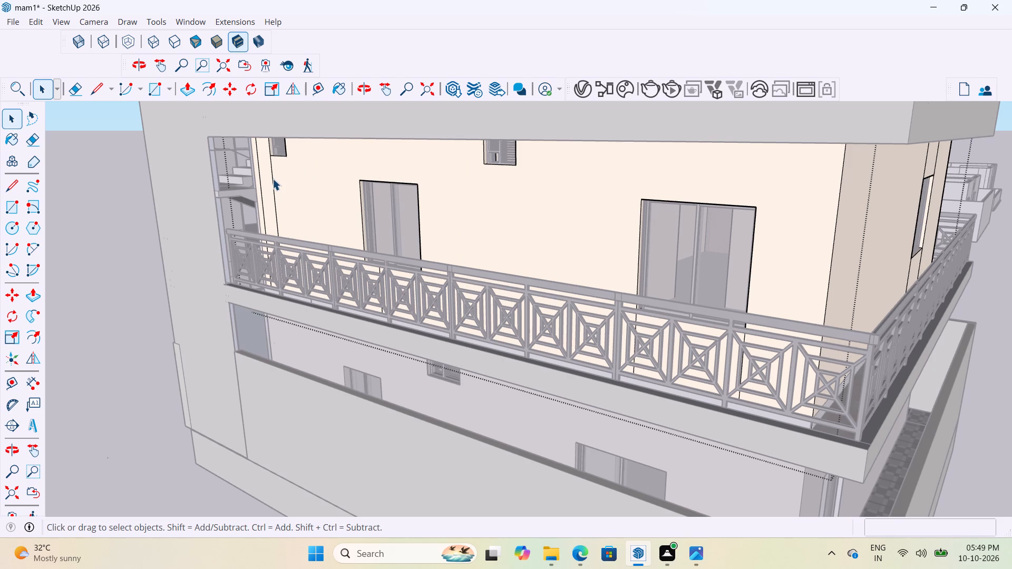
left_click(273, 179)
key("Delete")
left_click(259, 175)
key("Delete")
scroll(334, 274, "down", 8)
middle_click_drag(833, 317, 450, 370)
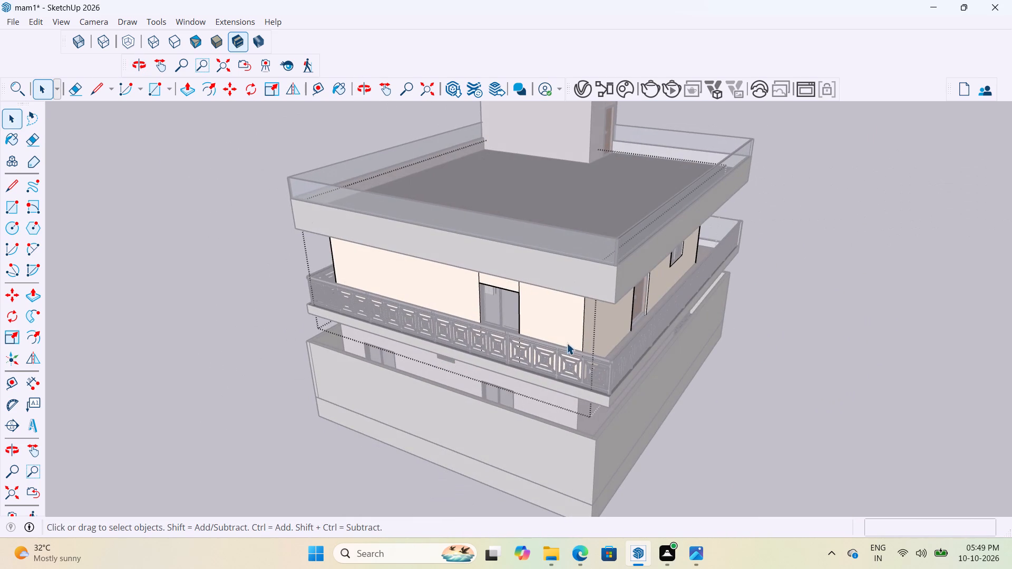
left_click(830, 477)
Examine the cleaned first-floor walls and the whole house exterior from the side, front and rear.
scroll(752, 332, "up", 3)
middle_click_drag(829, 348, 576, 355)
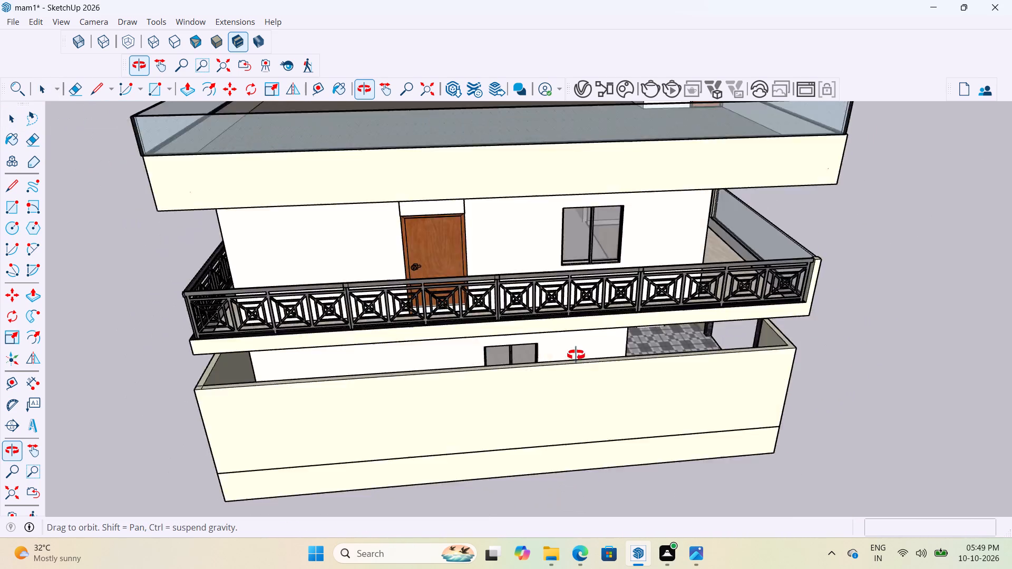
middle_click_drag(576, 355, 323, 243)
middle_click_drag(726, 258, 676, 280)
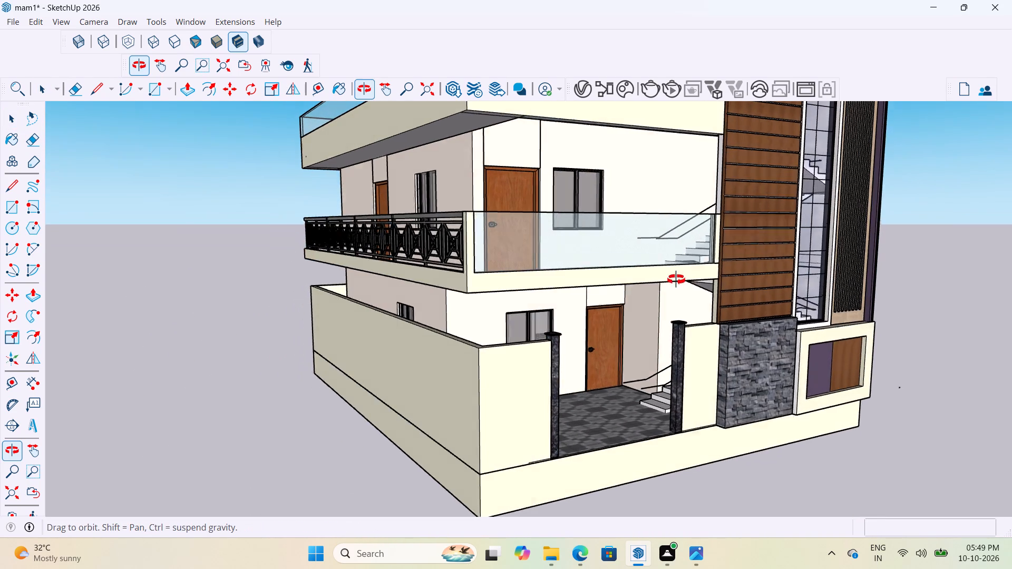
middle_click_drag(676, 280, 692, 287)
scroll(639, 327, "down", 9)
middle_click_drag(739, 305, 644, 321)
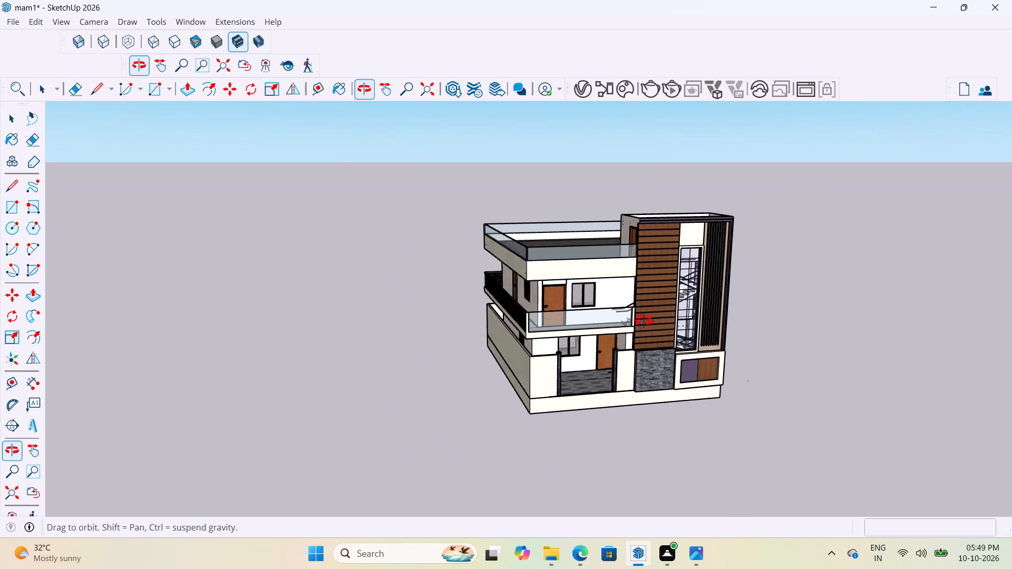
middle_click_drag(644, 321, 589, 321)
scroll(700, 338, "up", 6)
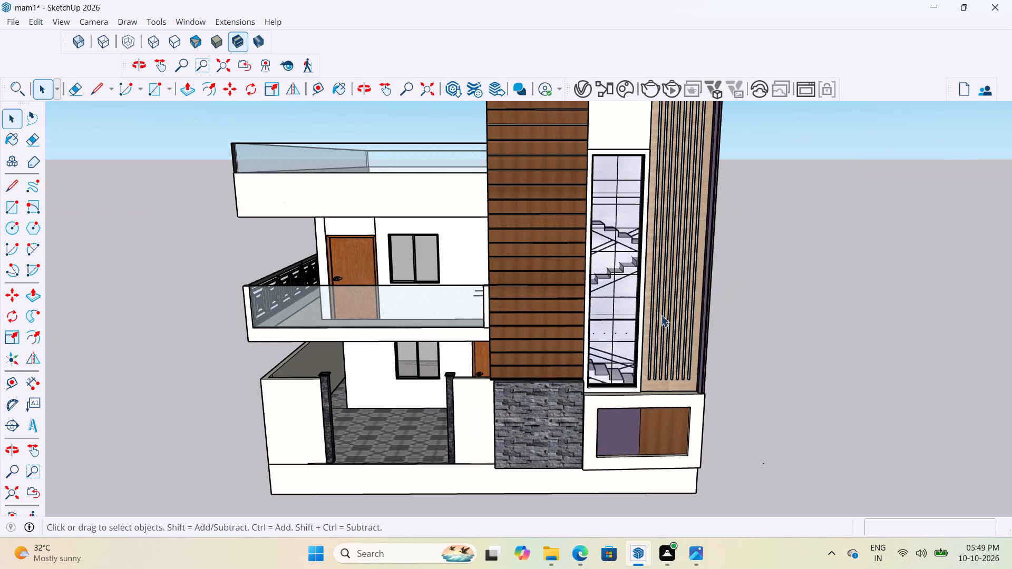
scroll(618, 439, "up", 4)
scroll(624, 381, "down", 4)
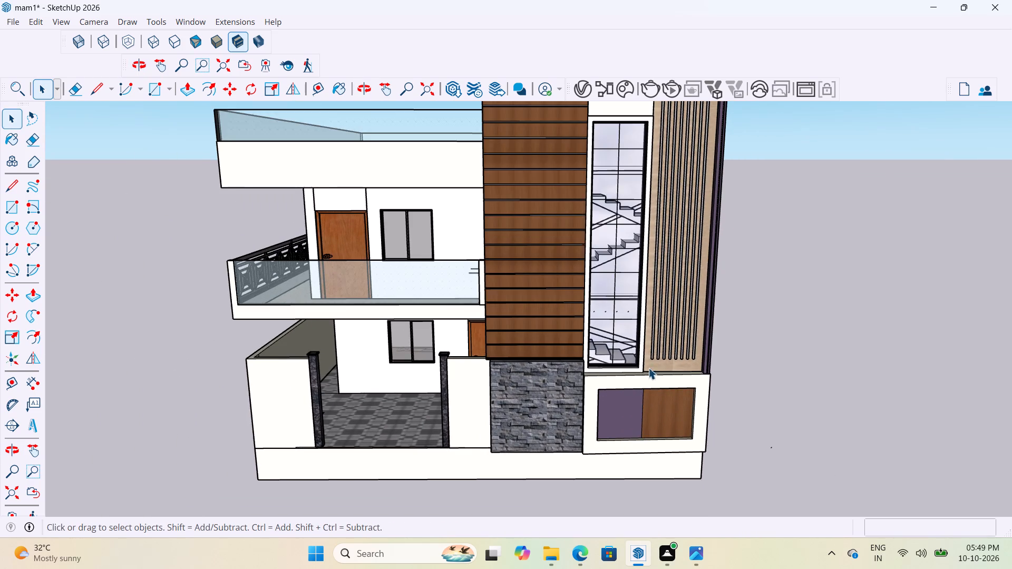
scroll(643, 335, "down", 4)
middle_click_drag(606, 325, 765, 329)
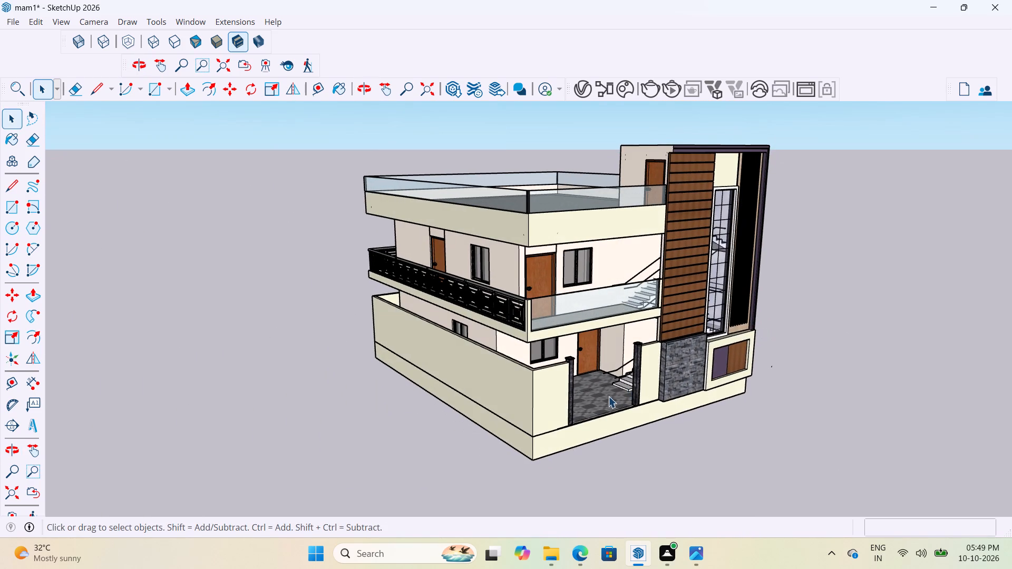
middle_click_drag(564, 319, 884, 395)
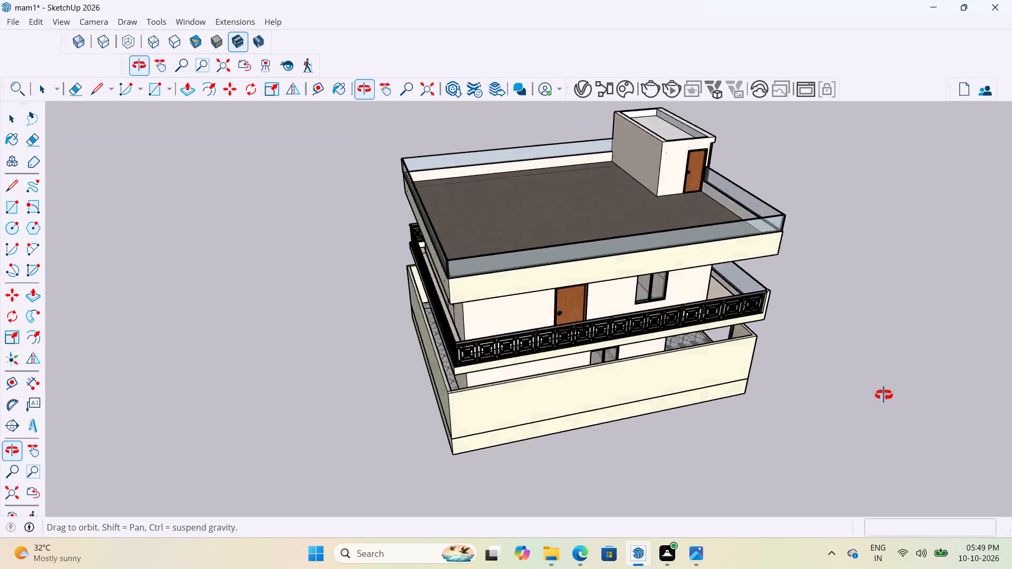
Examine the house's front facade, including the balconies, glass railings and wood-clad stair tower.
middle_click_drag(884, 395, 422, 357)
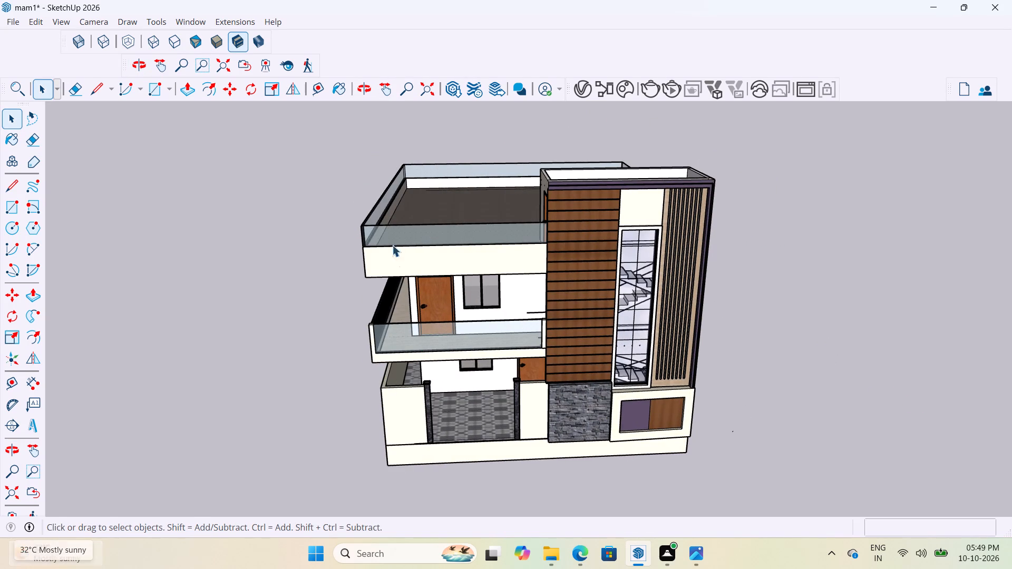
scroll(745, 229, "up", 2)
scroll(707, 231, "down", 4)
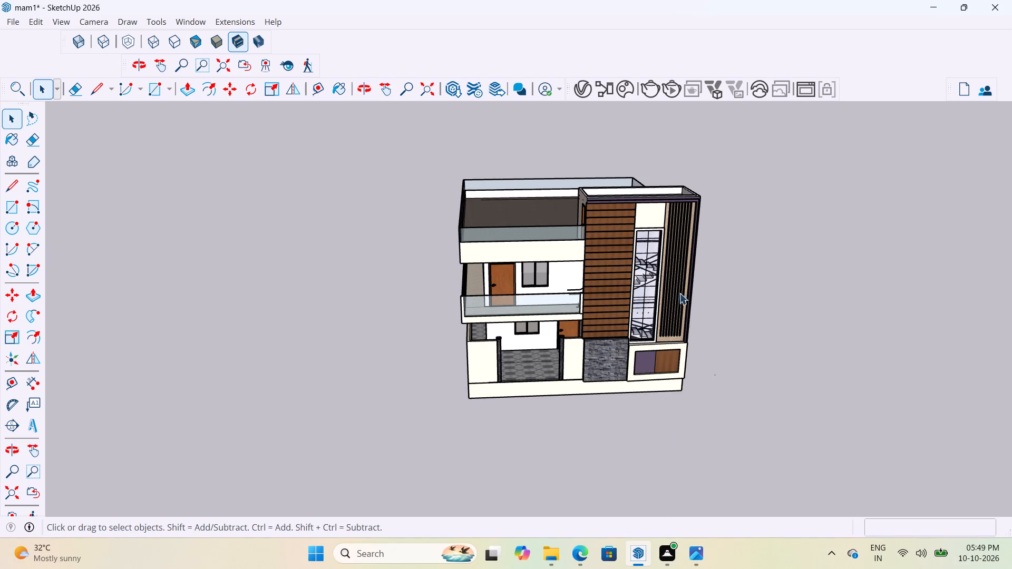
scroll(644, 268, "up", 6)
middle_click_drag(643, 267, 655, 231)
scroll(564, 234, "up", 3)
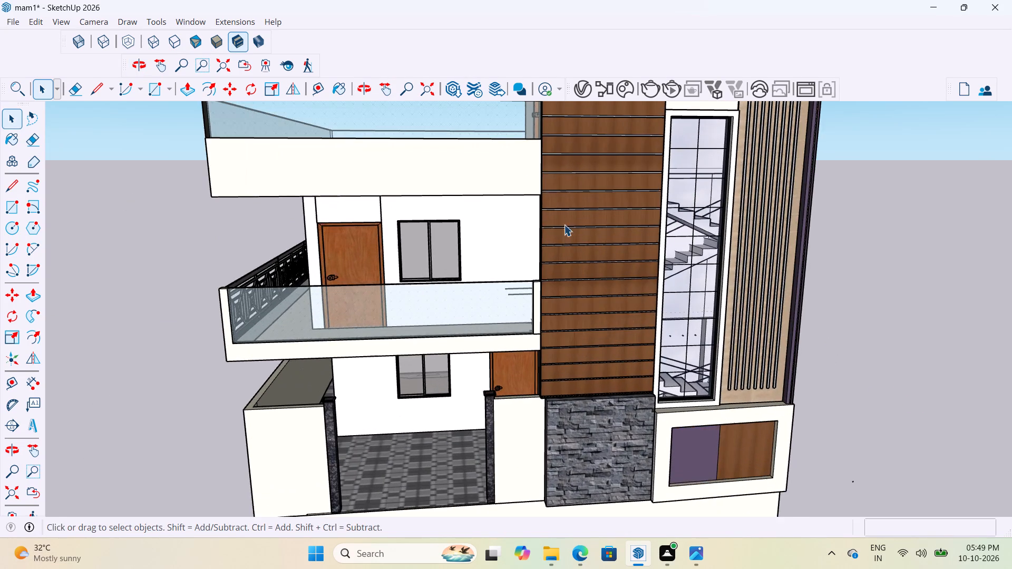
scroll(573, 210, "down", 3)
scroll(522, 236, "up", 3)
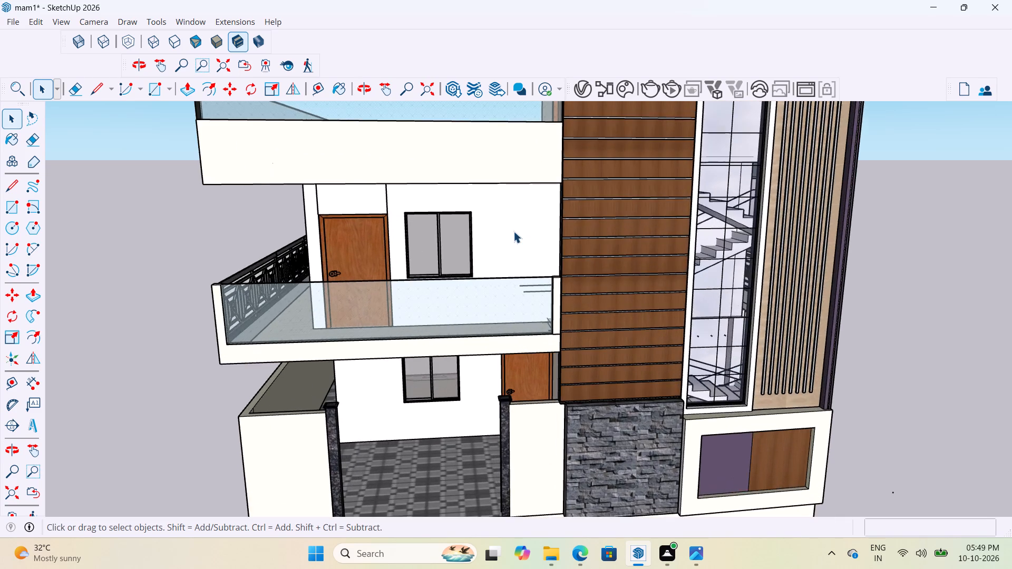
scroll(513, 281, "down", 3)
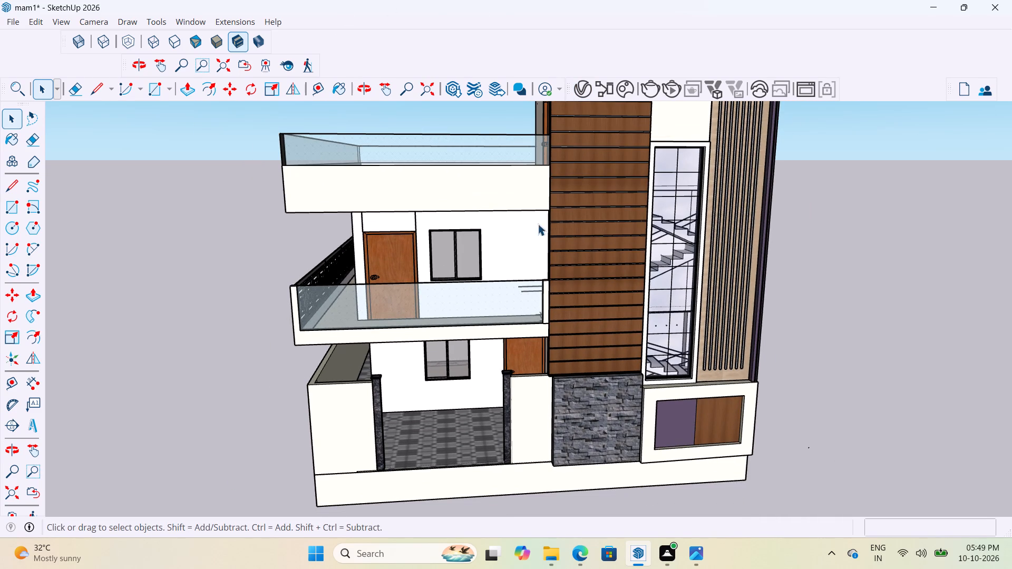
scroll(595, 339, "down", 4)
scroll(582, 171, "up", 2)
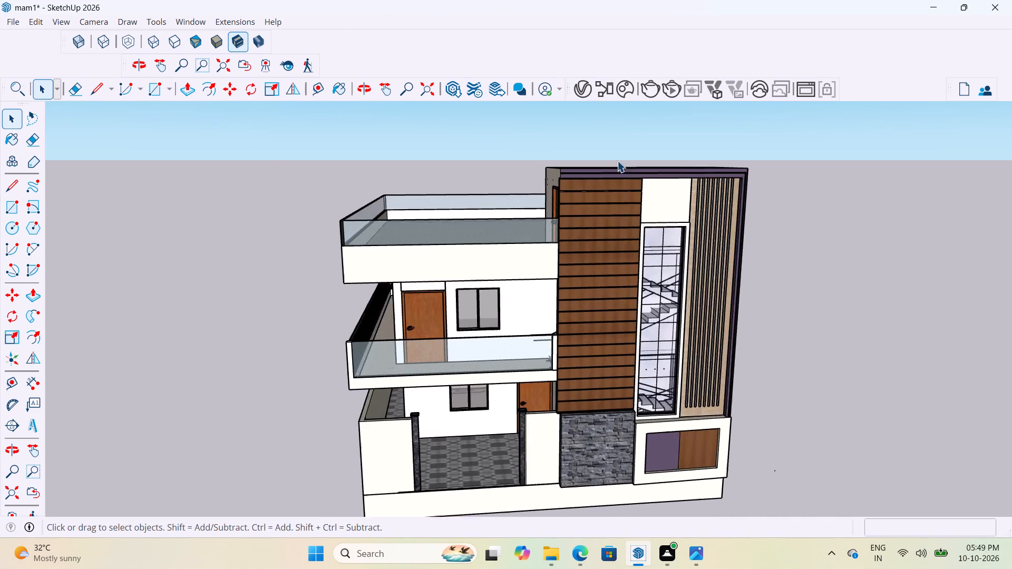
scroll(617, 161, "up", 6)
scroll(522, 197, "down", 9)
scroll(378, 261, "up", 4)
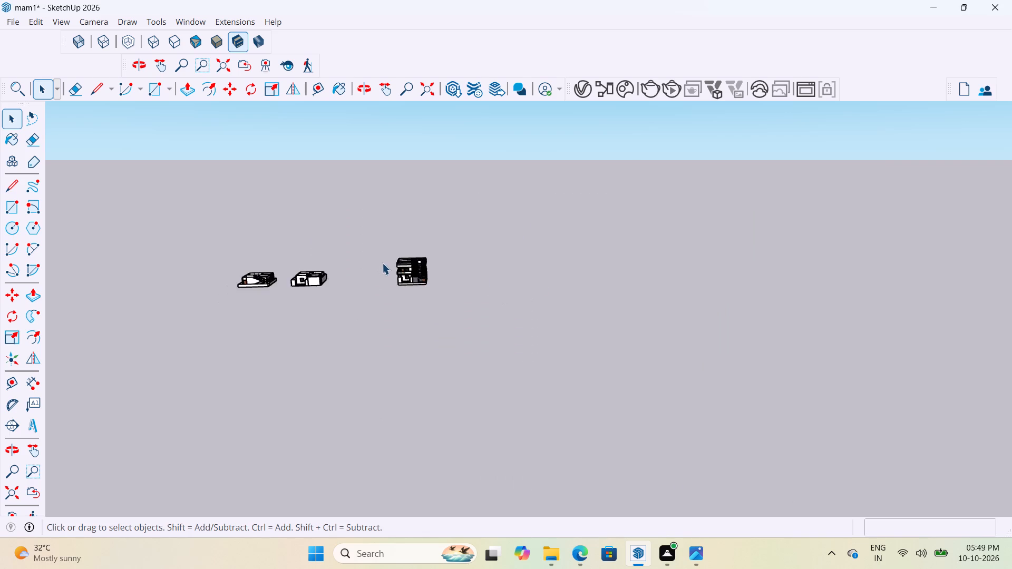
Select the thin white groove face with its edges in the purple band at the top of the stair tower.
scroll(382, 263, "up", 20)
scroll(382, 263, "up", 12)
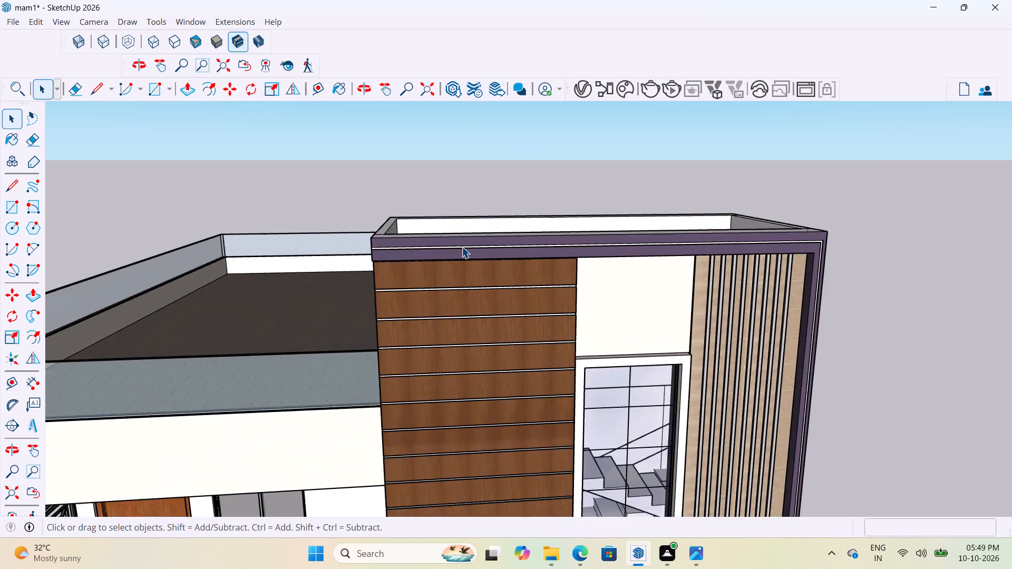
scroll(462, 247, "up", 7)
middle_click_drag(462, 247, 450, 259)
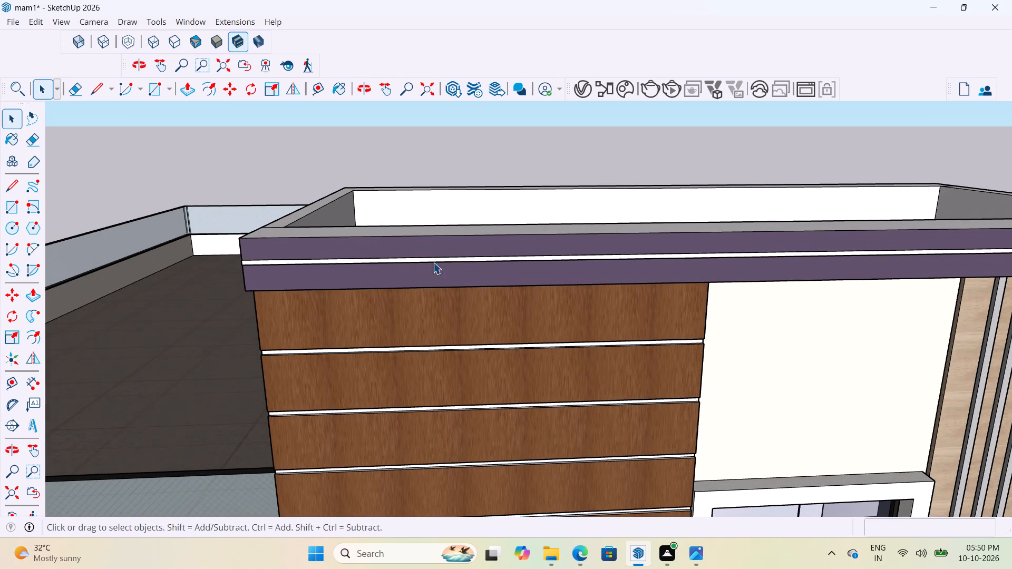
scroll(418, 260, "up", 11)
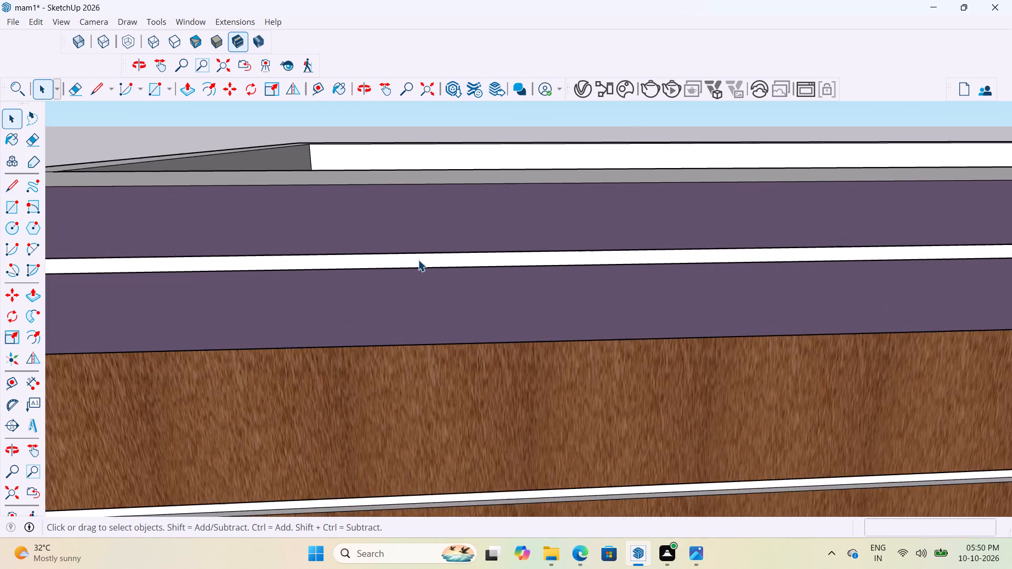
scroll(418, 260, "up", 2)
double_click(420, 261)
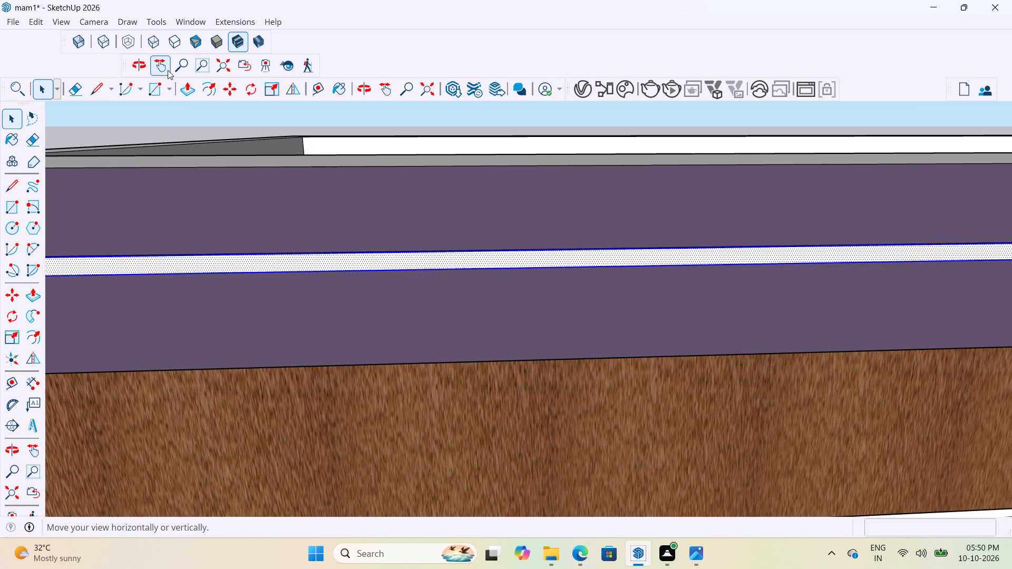
Open the V-Ray Asset Editor, dismiss the V-Ray update notification and close the Chaos sign-in page in the browser.
left_click(586, 89)
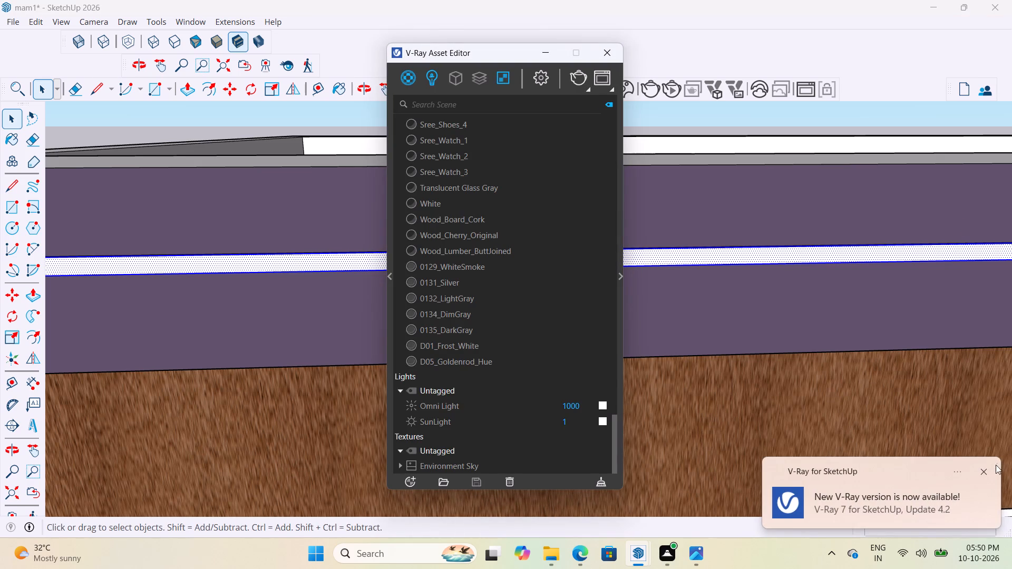
left_click(986, 472)
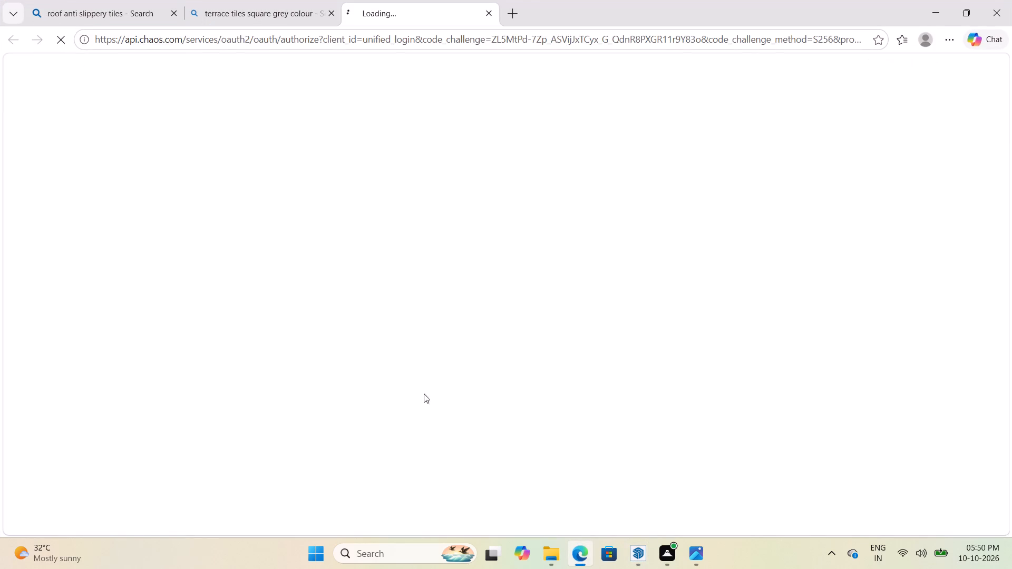
left_click(486, 15)
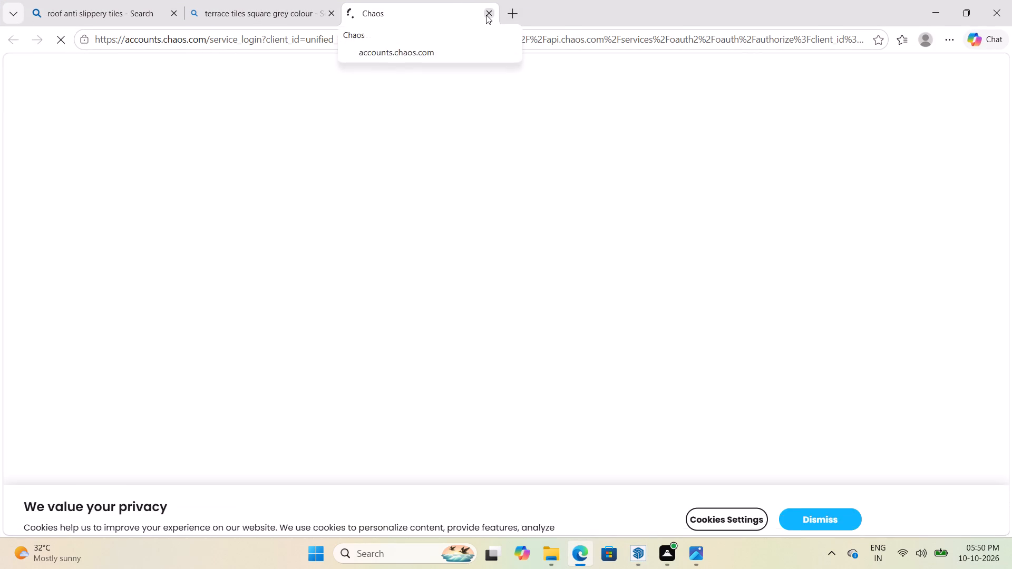
left_click(934, 7)
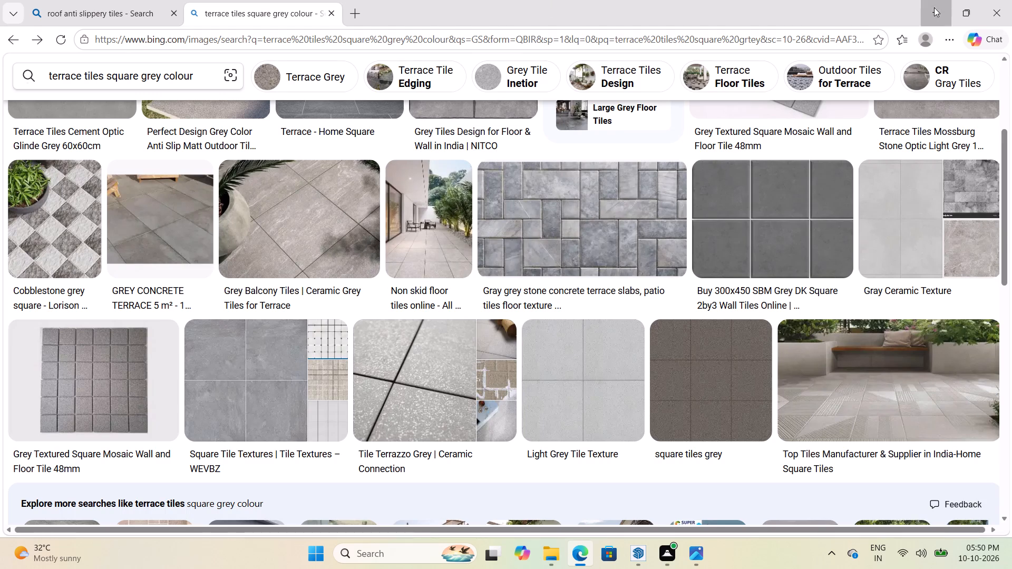
Find the material "0003 AP 8116 SOFT BREEZE" in the scene's material list and convert it to a V-Ray material.
scroll(499, 361, "up", 12)
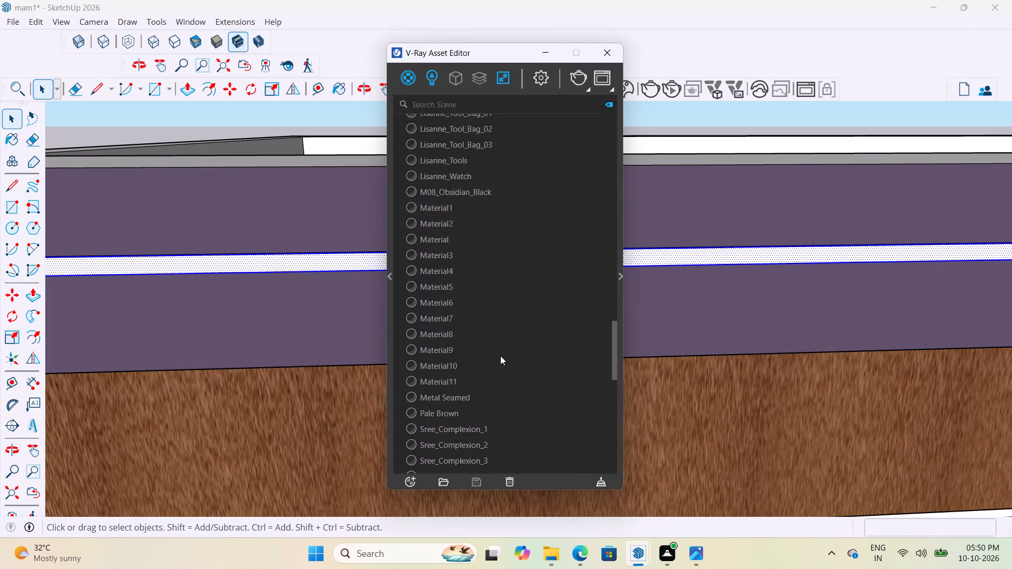
scroll(500, 356, "up", 20)
scroll(500, 356, "up", 6)
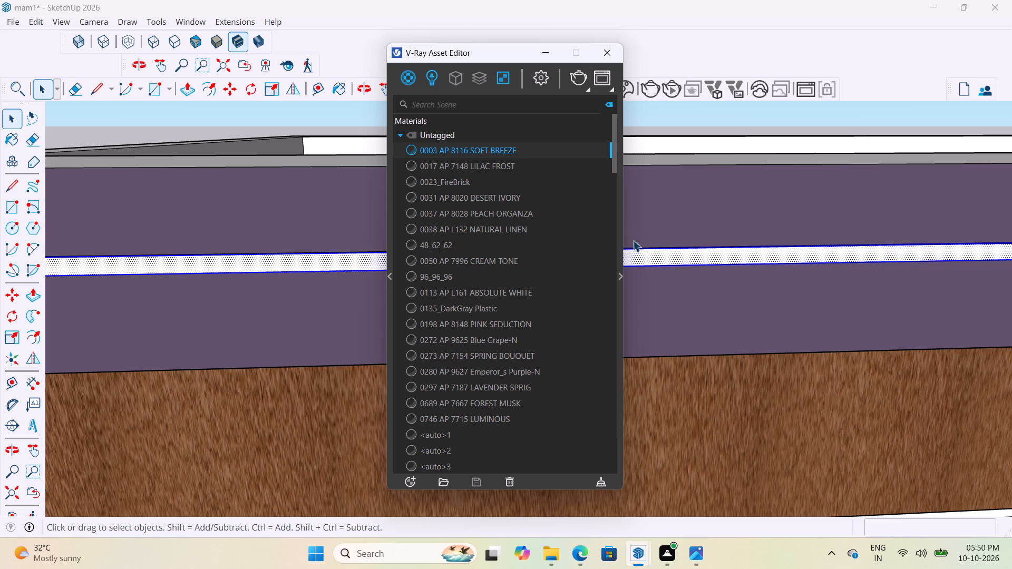
scroll(516, 266, "down", 20)
scroll(516, 266, "down", 7)
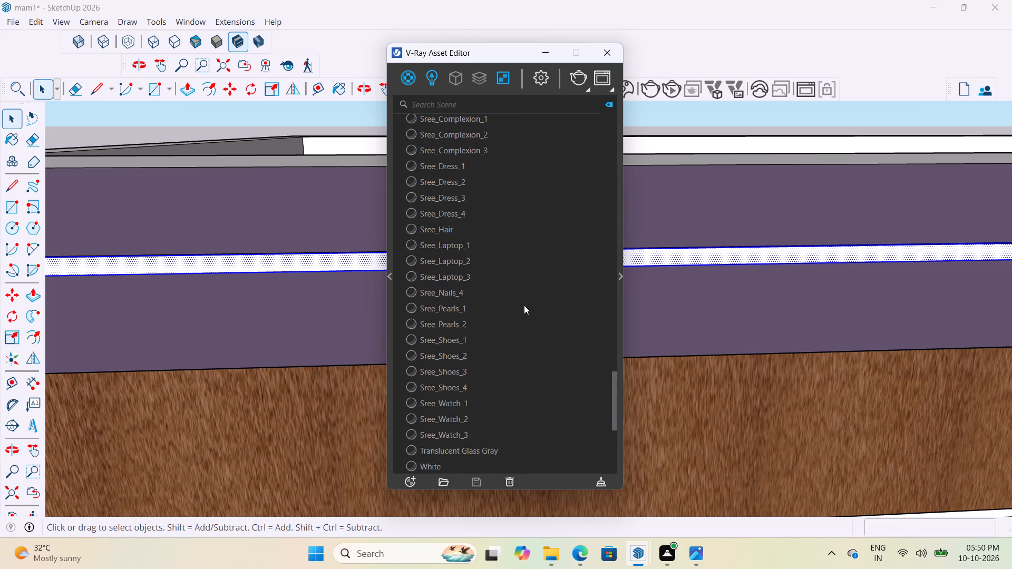
scroll(524, 305, "down", 11)
scroll(515, 312, "up", 14)
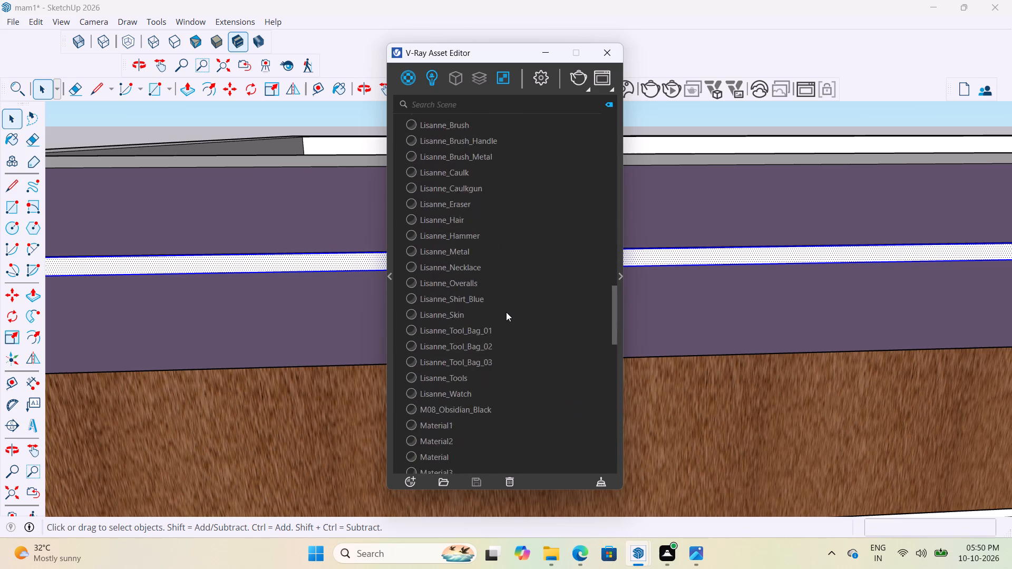
scroll(506, 312, "up", 9)
scroll(503, 312, "up", 12)
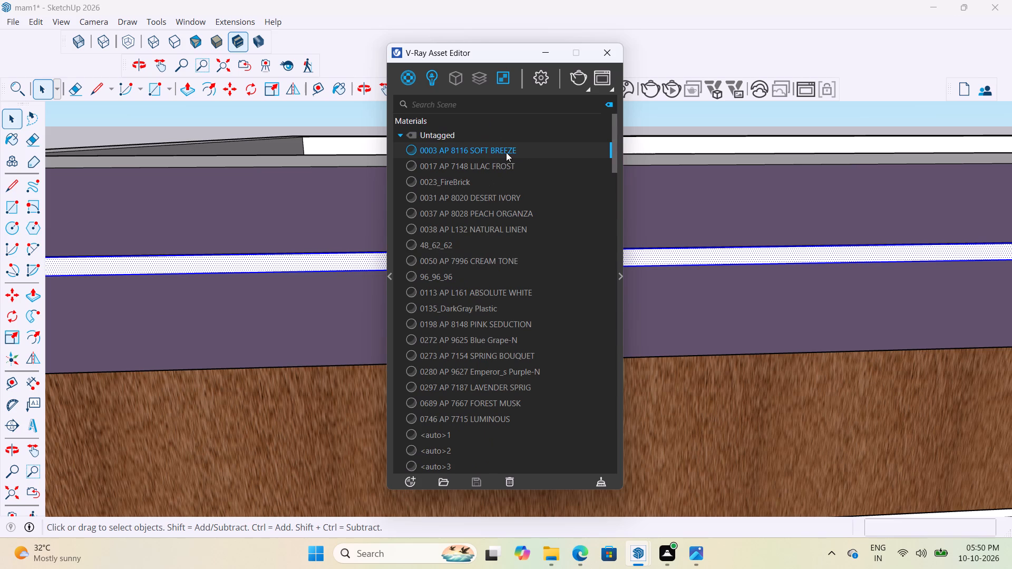
right_click(513, 146)
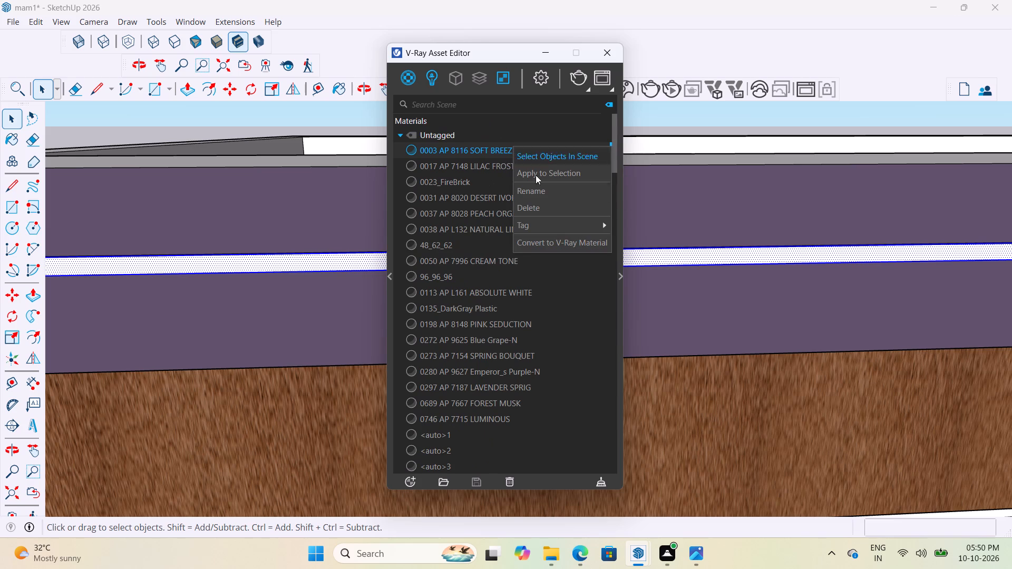
left_click(562, 241)
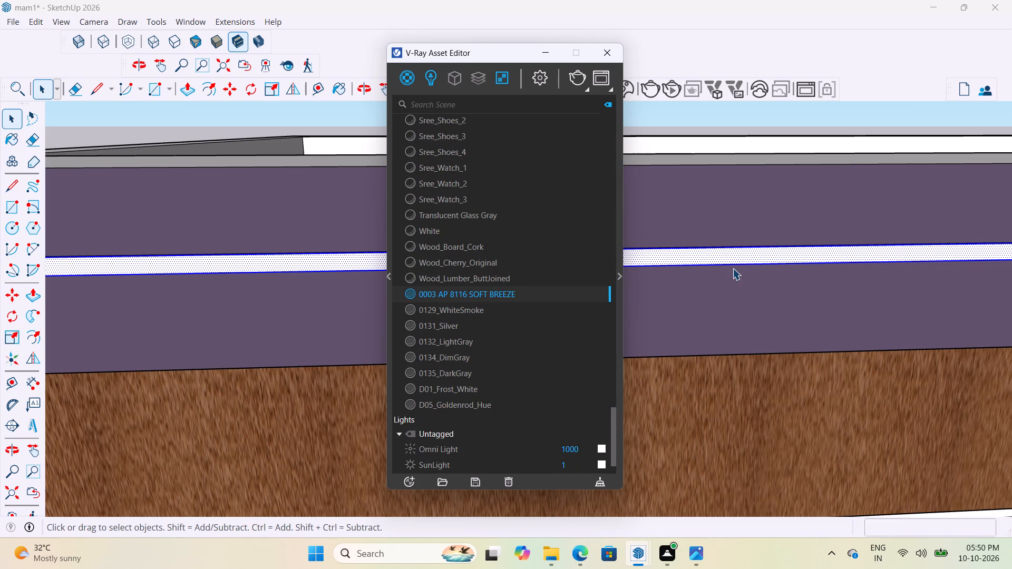
View the "0003 AP 8116 SOFT BREEZE" material in the V-Ray Node Editor and close both V-Ray editors.
right_click(491, 292)
left_click(514, 282)
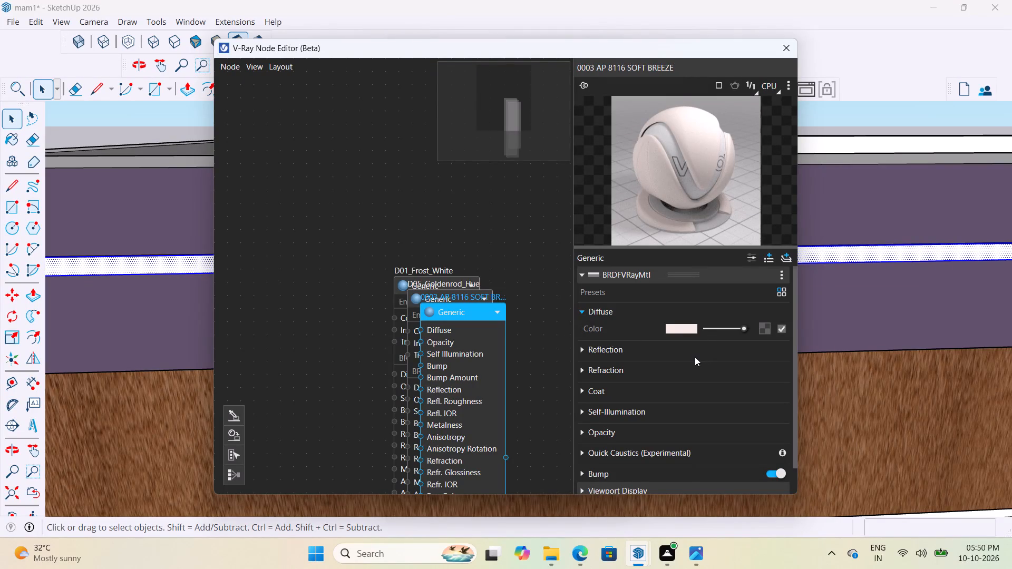
scroll(565, 322, "down", 9)
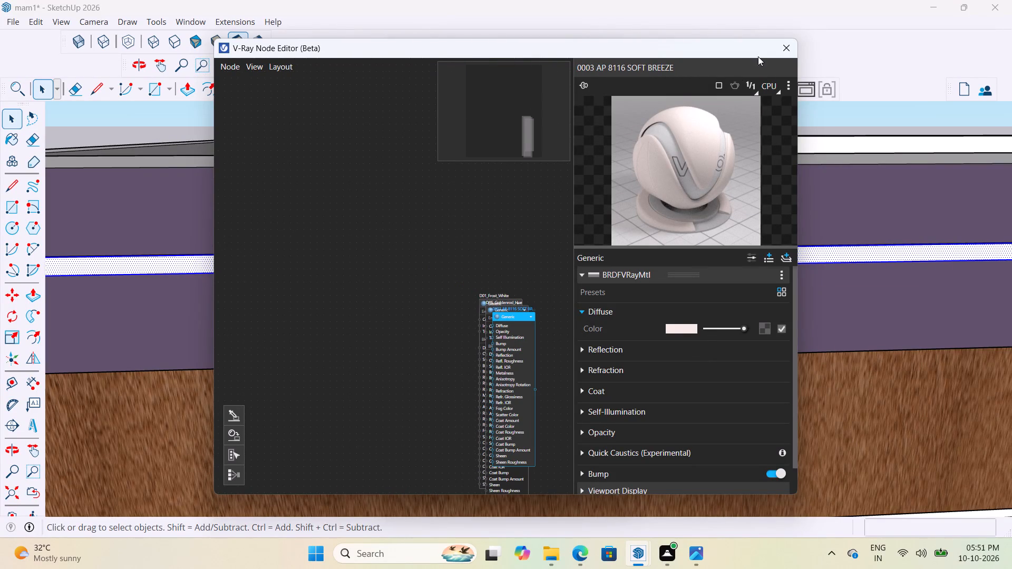
left_click(777, 51)
left_click(611, 50)
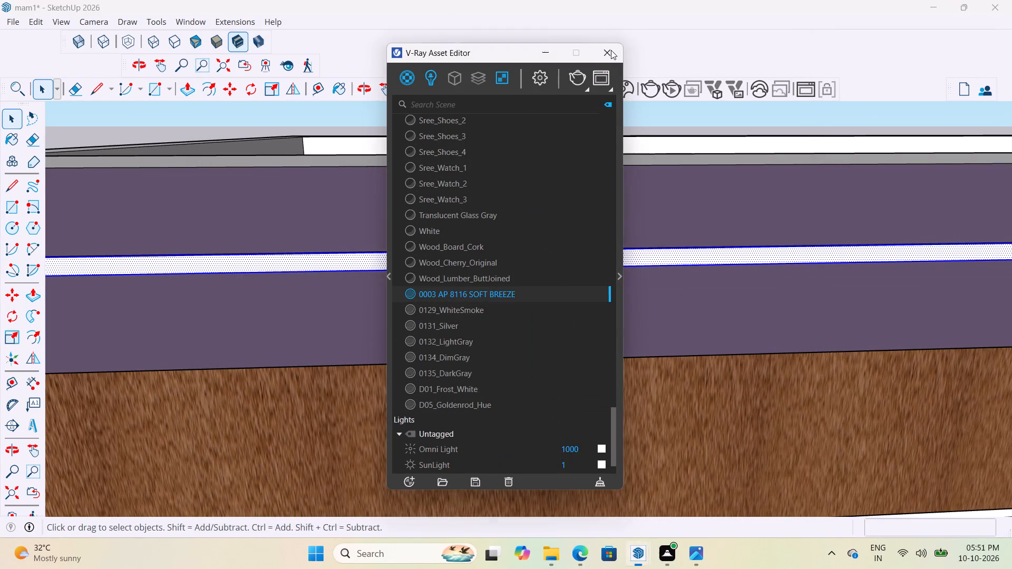
Clear the selection and inspect the end of the white groove in the stair tower's purple top band up close.
scroll(565, 176, "down", 20)
scroll(565, 176, "down", 8)
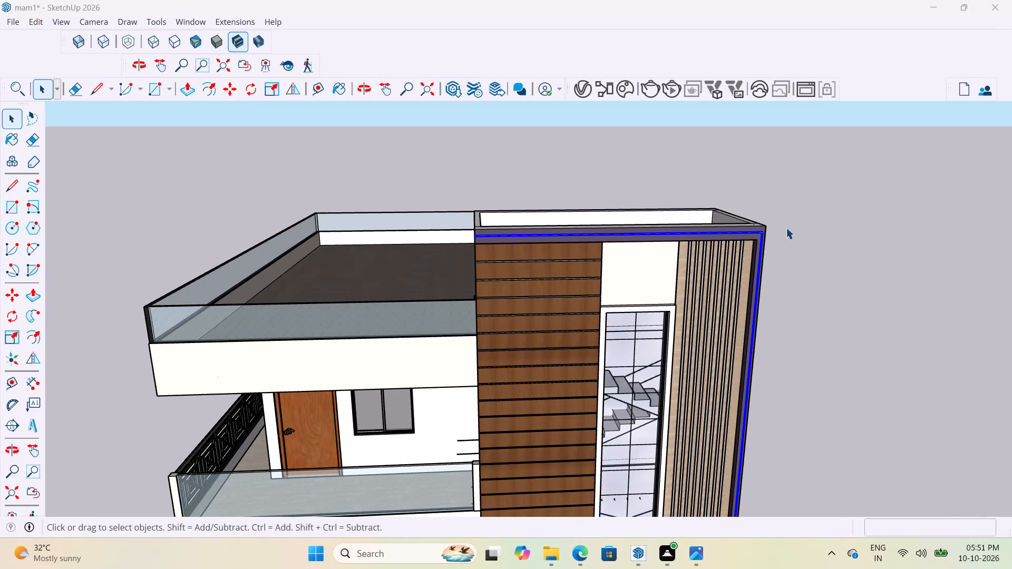
left_click_drag(821, 204, 826, 207)
scroll(520, 234, "up", 20)
scroll(520, 234, "up", 3)
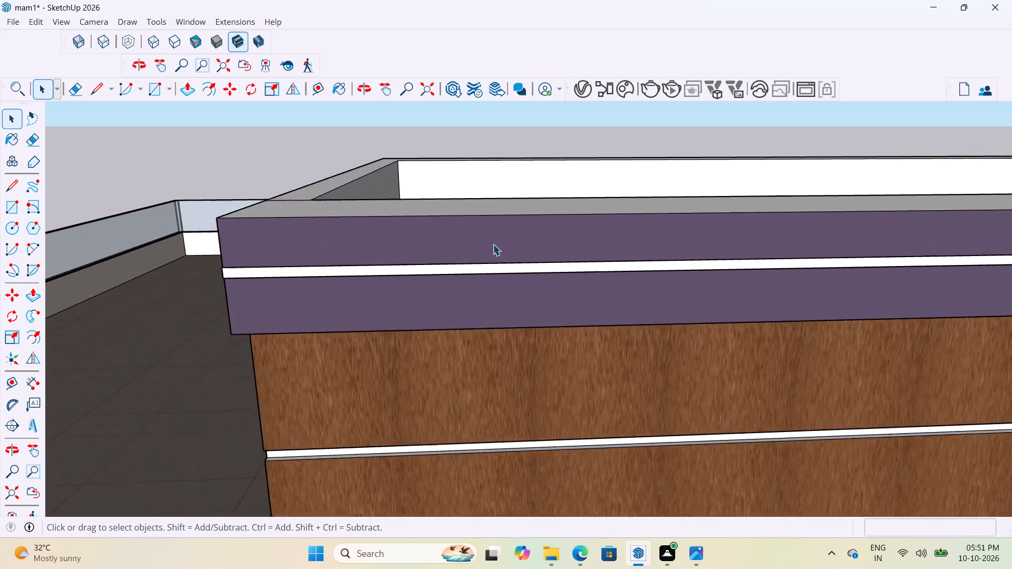
middle_click_drag(518, 217, 696, 181)
scroll(377, 265, "up", 7)
scroll(384, 259, "down", 4)
middle_click_drag(407, 257, 451, 232)
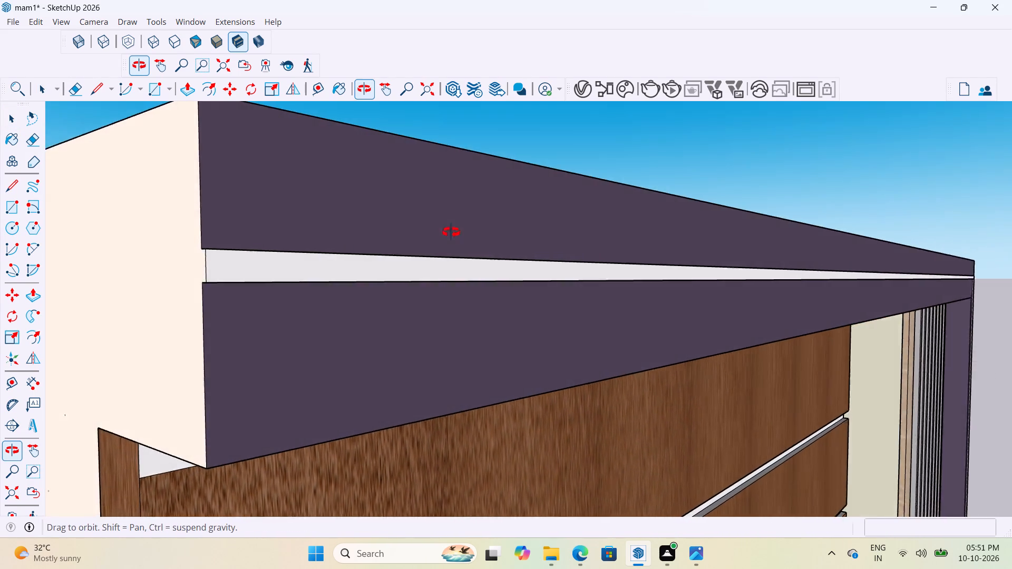
middle_click_drag(451, 232, 489, 228)
scroll(305, 261, "up", 3)
middle_click_drag(308, 260, 353, 251)
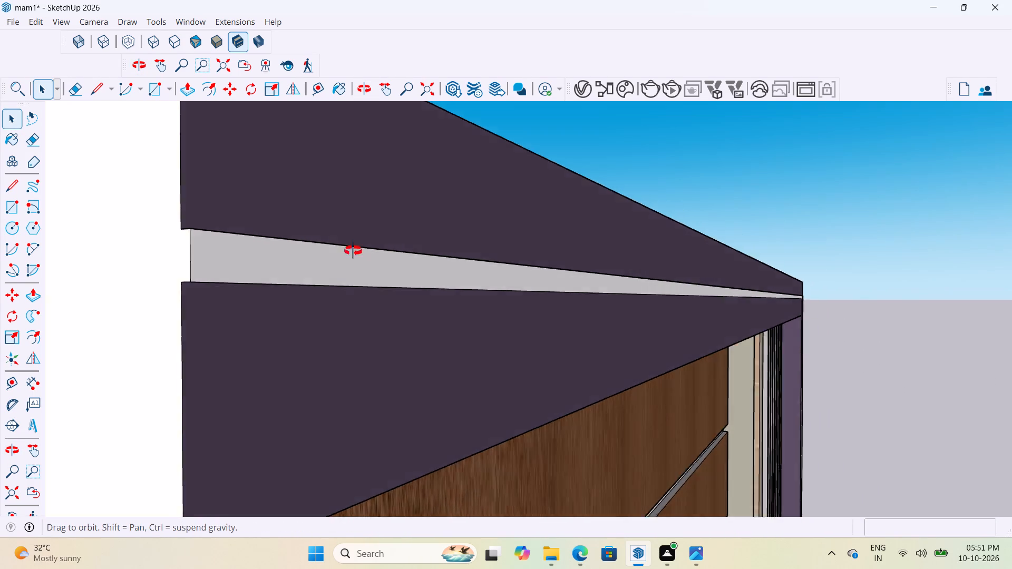
middle_click_drag(353, 251, 321, 305)
Select the white groove face and its bounding edges in the stair tower's purple top band.
double_click(275, 262)
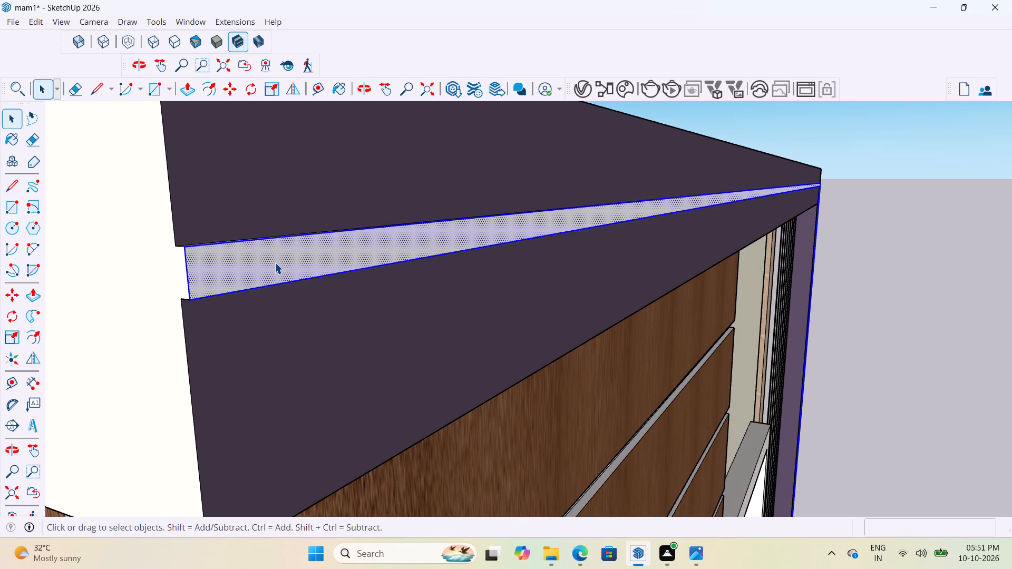
double_click(275, 262)
double_click(275, 262)
double_click(275, 262)
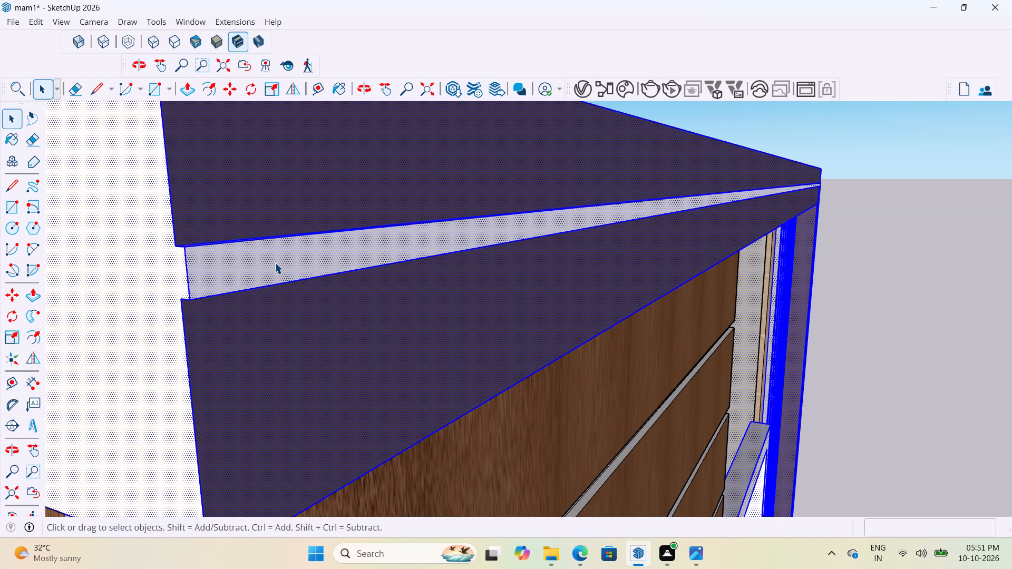
scroll(278, 266, "down", 4)
double_click(284, 268)
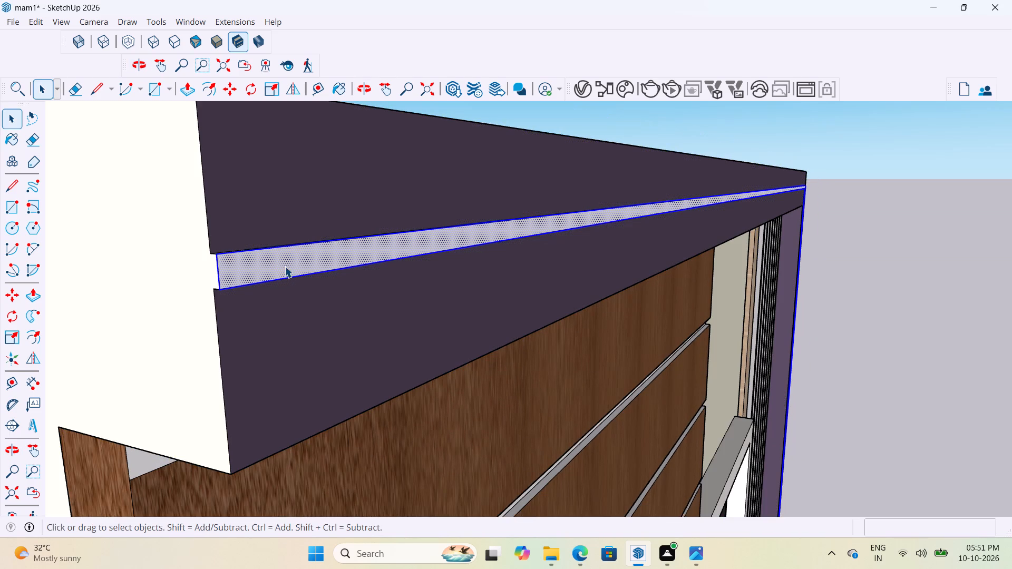
right_click(285, 266)
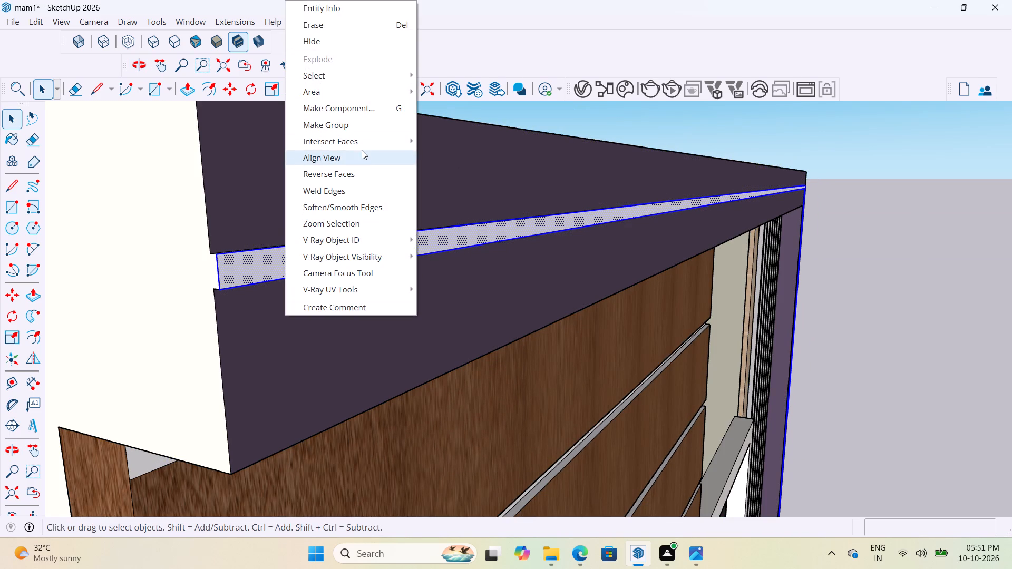
left_click(475, 231)
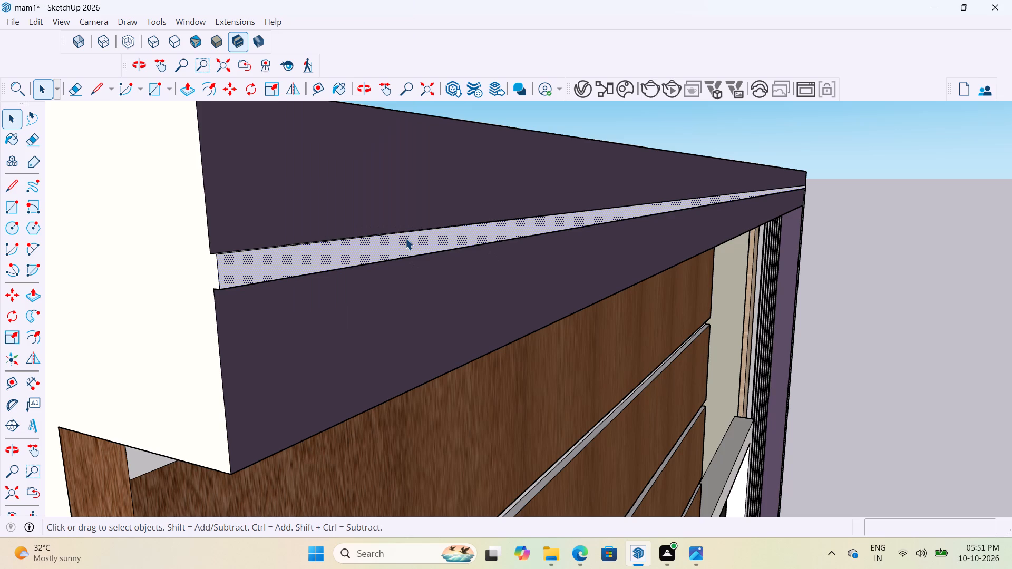
double_click(405, 238)
double_click(391, 249)
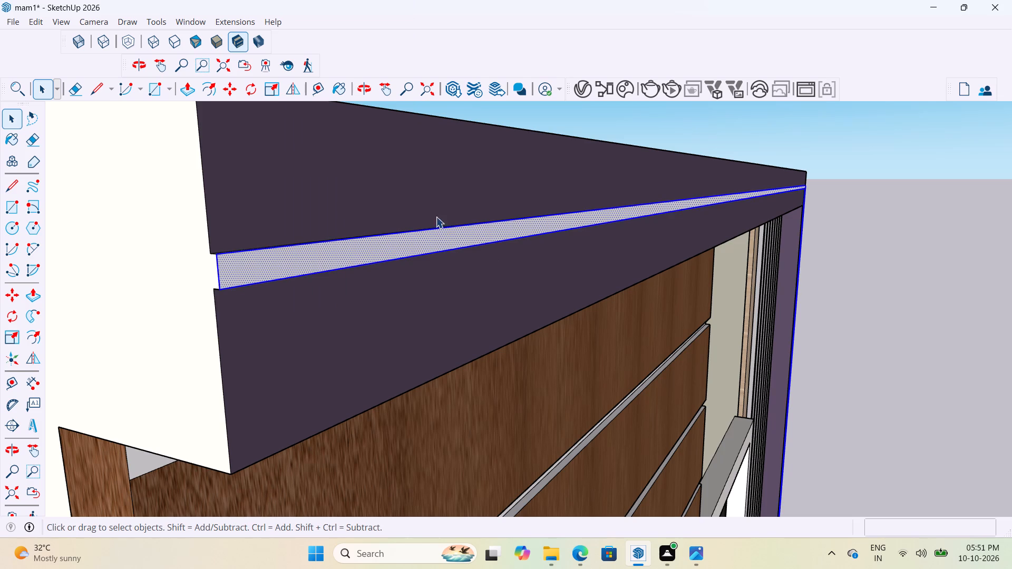
double_click(446, 239)
Open the "0003 AP 8116 SOFT BREEZE" material in the V-Ray Node Editor and add an Emissive layer to it.
left_click(579, 94)
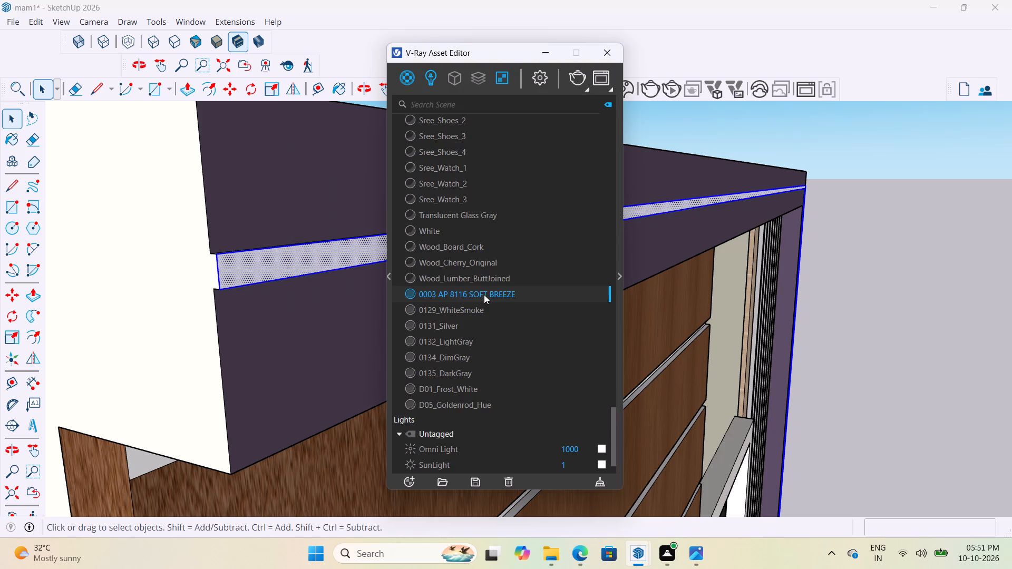
right_click(484, 295)
left_click(493, 290)
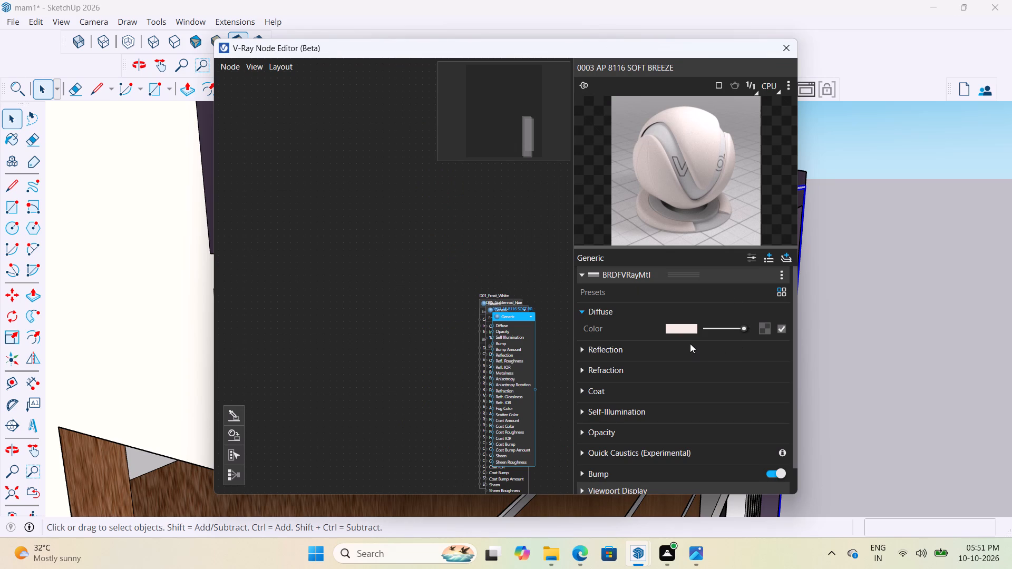
left_click(788, 253)
left_click(751, 274)
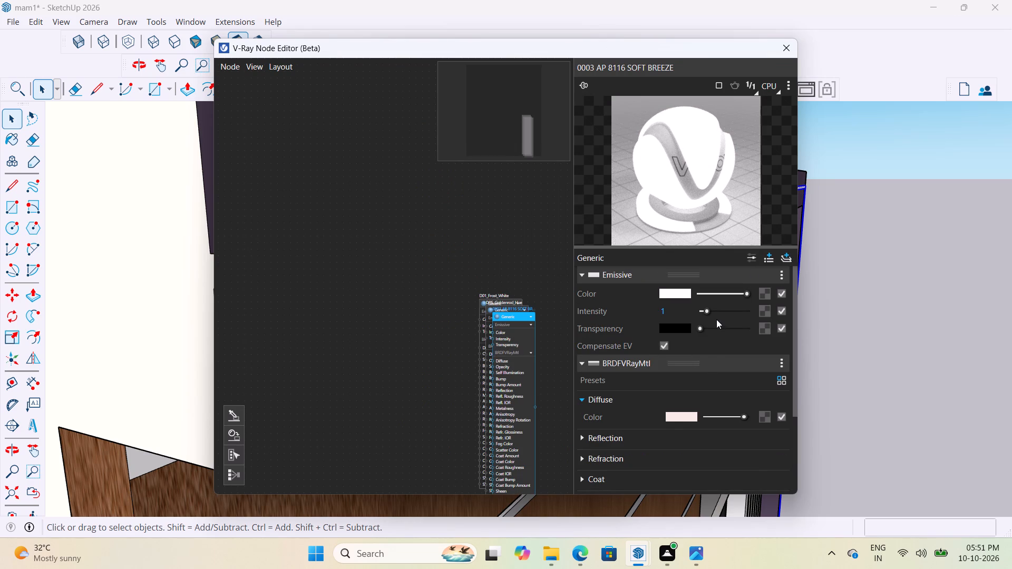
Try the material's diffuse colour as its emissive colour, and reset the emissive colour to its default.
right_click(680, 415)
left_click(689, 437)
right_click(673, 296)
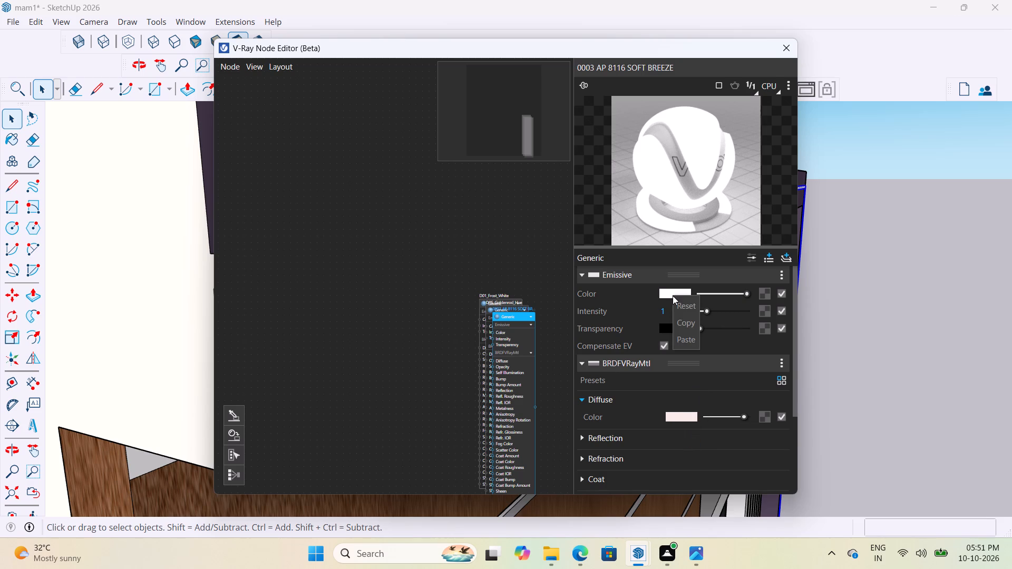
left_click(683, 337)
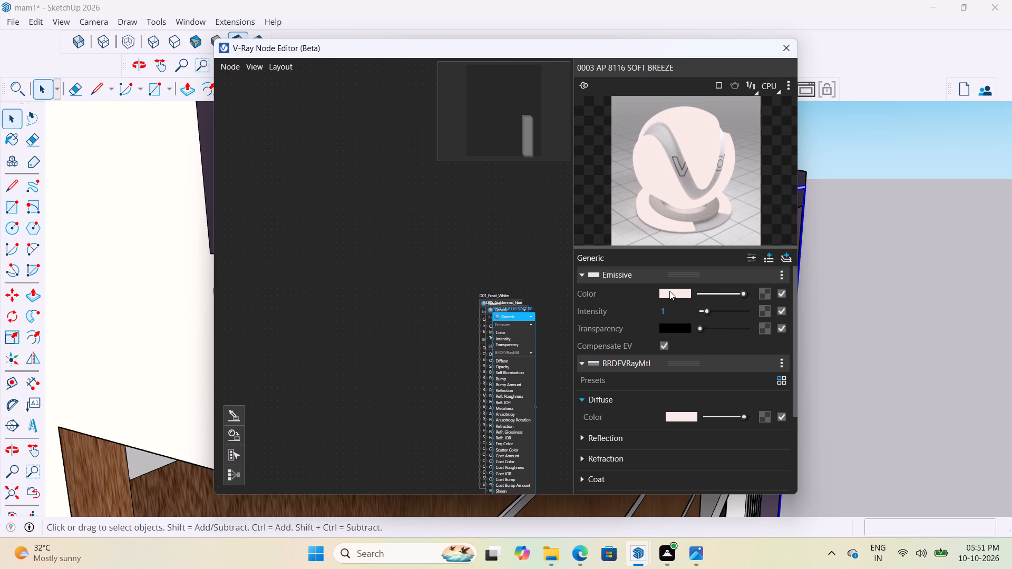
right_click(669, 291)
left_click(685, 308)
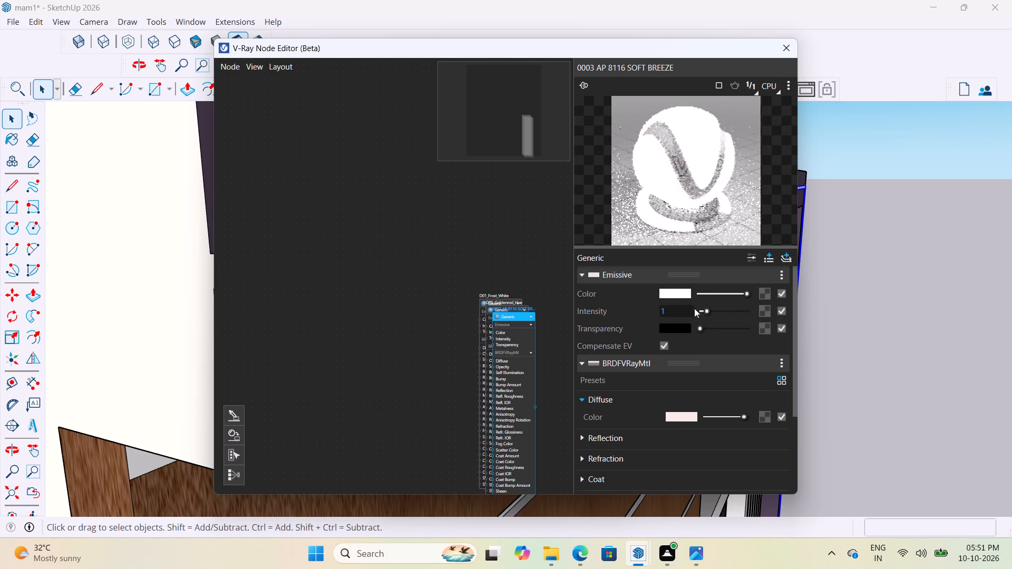
Darken the emissive colour to a light grey and raise the emissive intensity to 6.2.
left_click_drag(740, 293, 733, 293)
left_click_drag(709, 311, 730, 311)
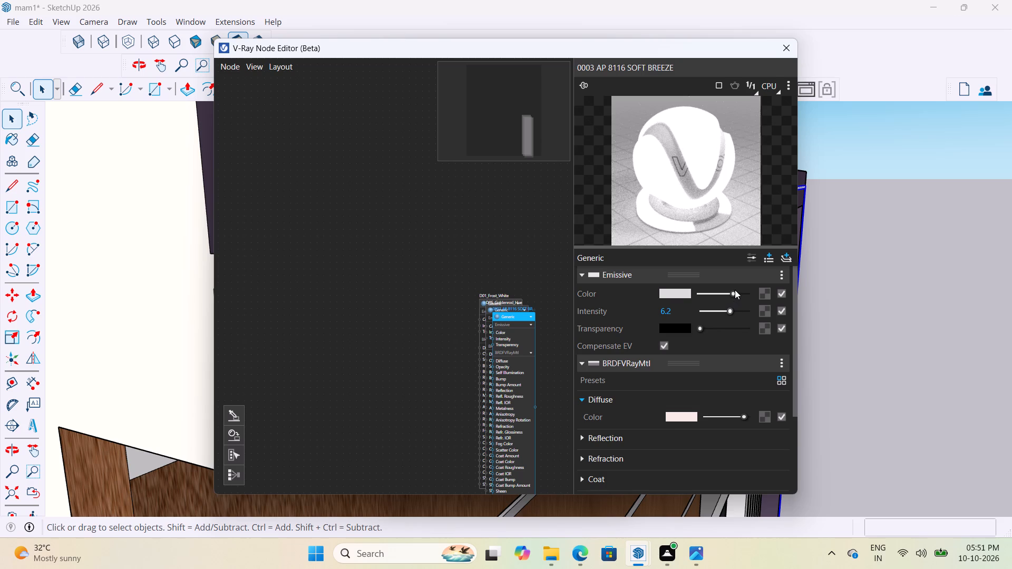
left_click_drag(735, 290, 741, 290)
left_click(729, 312)
Set the material's reflection colour to light grey and its reflection roughness to 0.43.
scroll(651, 420, "down", 1)
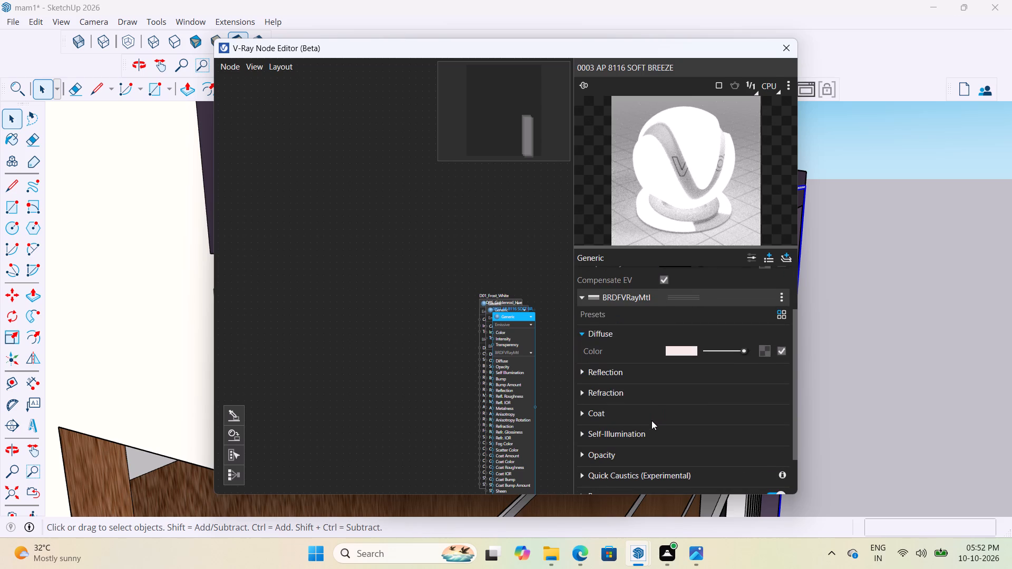
left_click(630, 372)
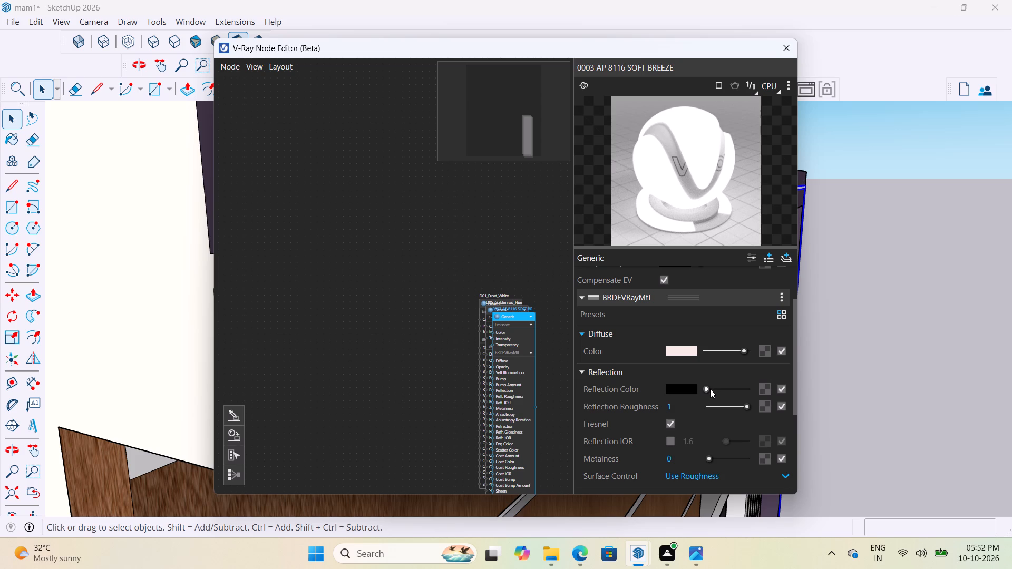
left_click_drag(710, 389, 716, 389)
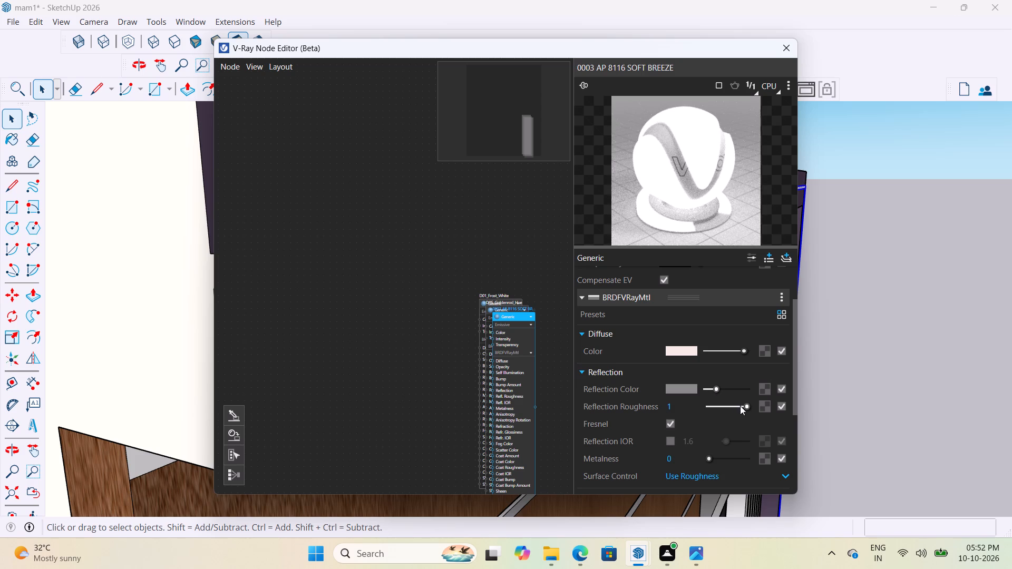
left_click_drag(744, 406, 738, 406)
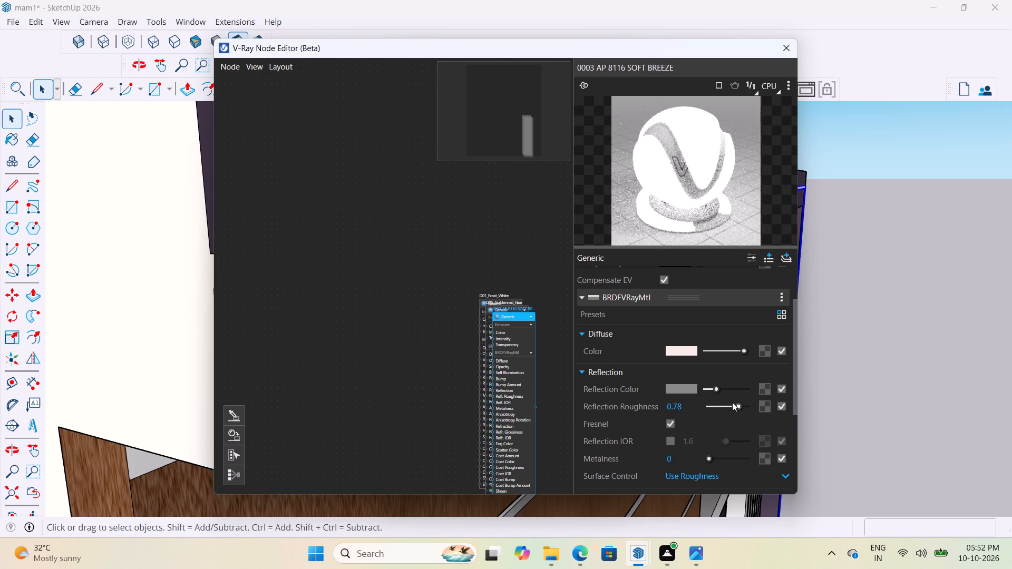
left_click_drag(719, 390, 729, 390)
left_click_drag(735, 407, 725, 407)
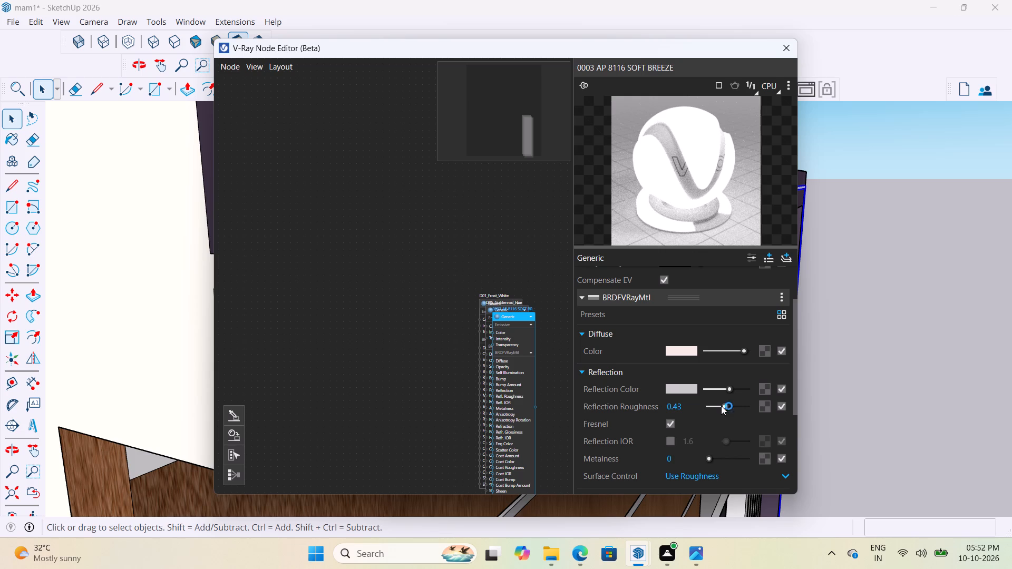
scroll(697, 434, "down", 2)
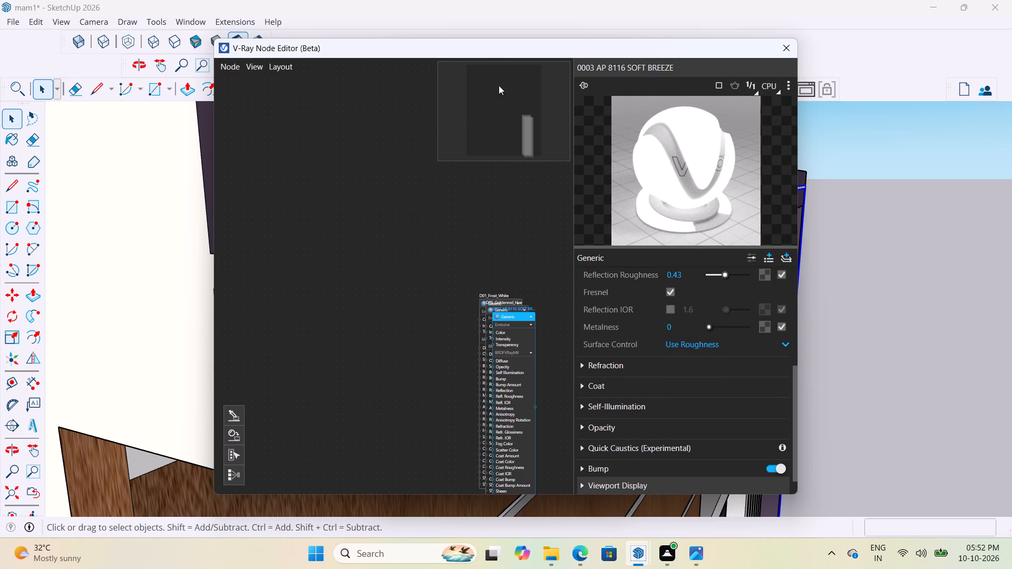
Move the Node Editor clear of the model and render the whole house front with V-Ray.
left_click_drag(626, 43, 707, 92)
scroll(208, 219, "down", 7)
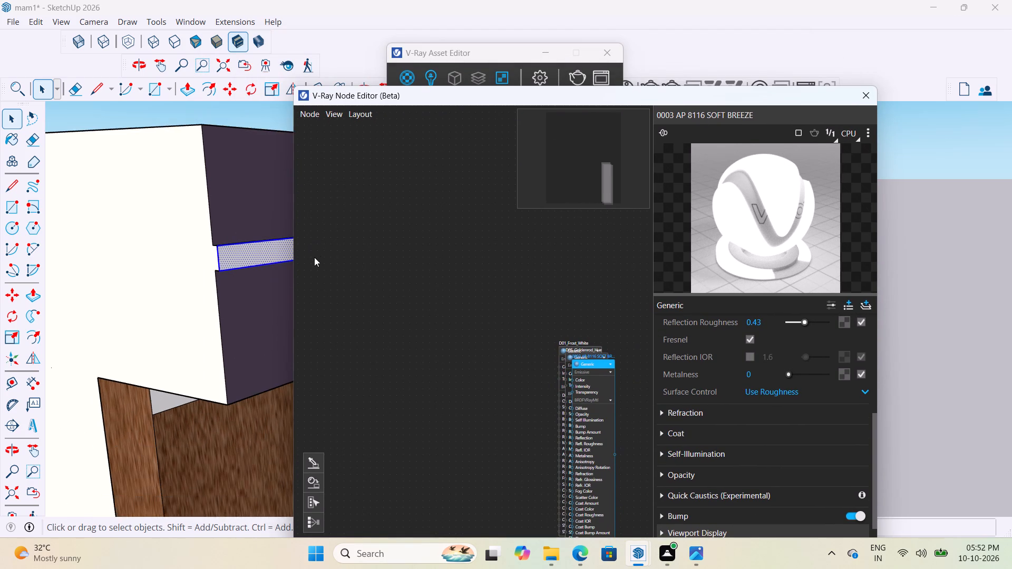
scroll(260, 271, "down", 8)
middle_click_drag(257, 273, 174, 277)
scroll(169, 278, "up", 1)
scroll(169, 276, "down", 6)
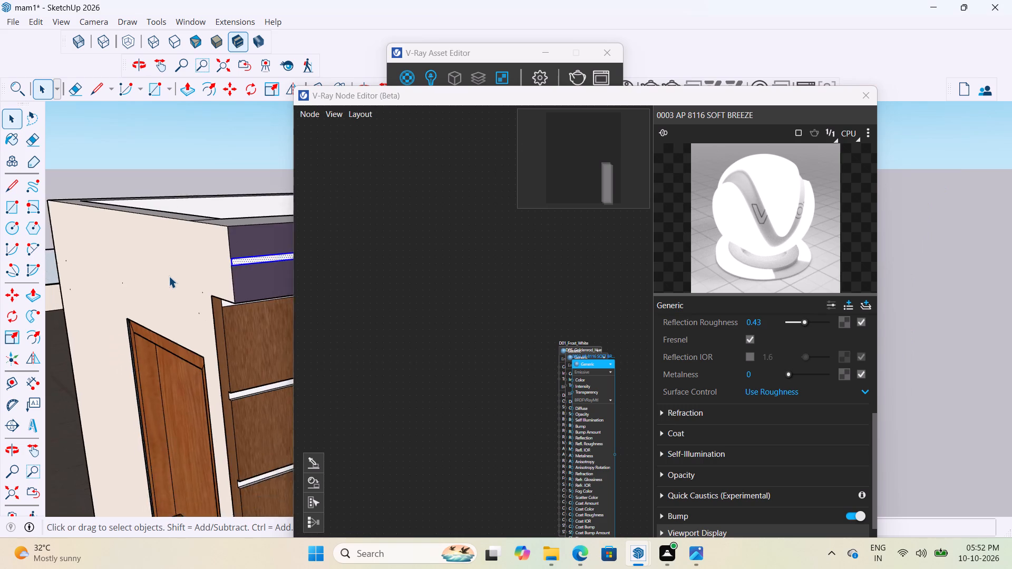
scroll(169, 276, "down", 20)
scroll(169, 276, "down", 8)
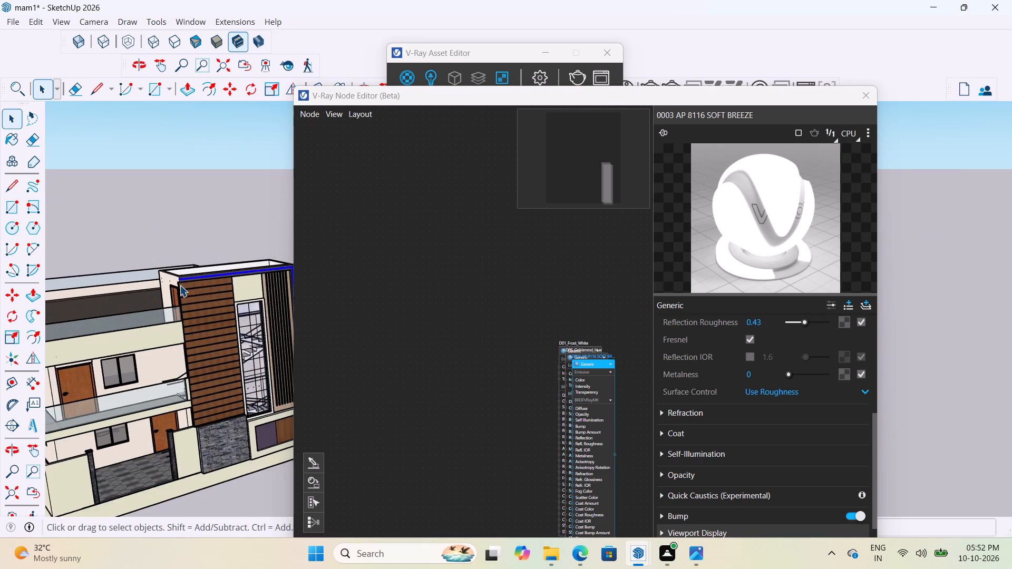
scroll(180, 285, "down", 3)
middle_click_drag(197, 281, 169, 286)
scroll(207, 276, "up", 3)
middle_click_drag(223, 292, 182, 288)
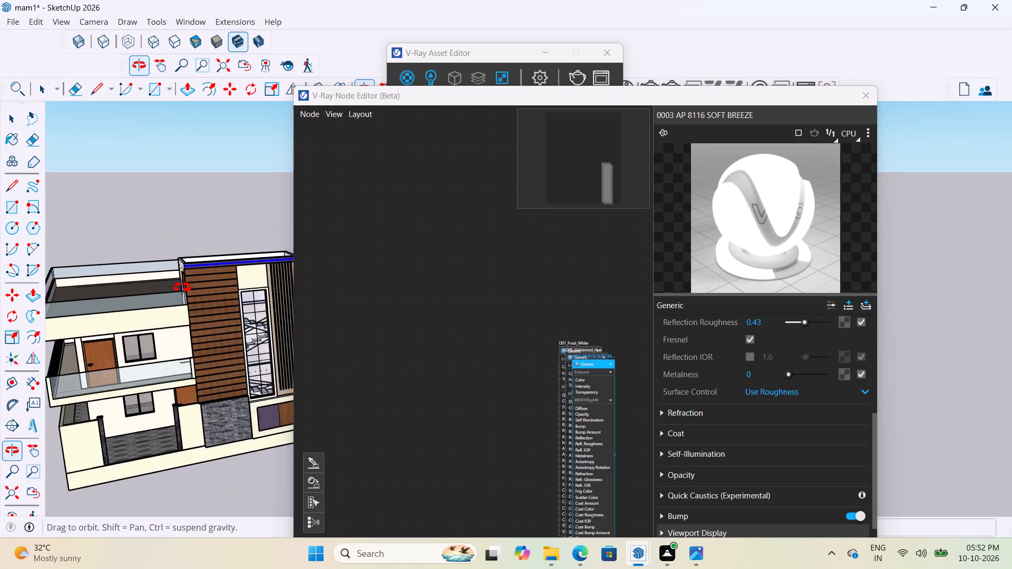
middle_click_drag(182, 288, 147, 281)
scroll(155, 284, "down", 3)
scroll(189, 274, "up", 13)
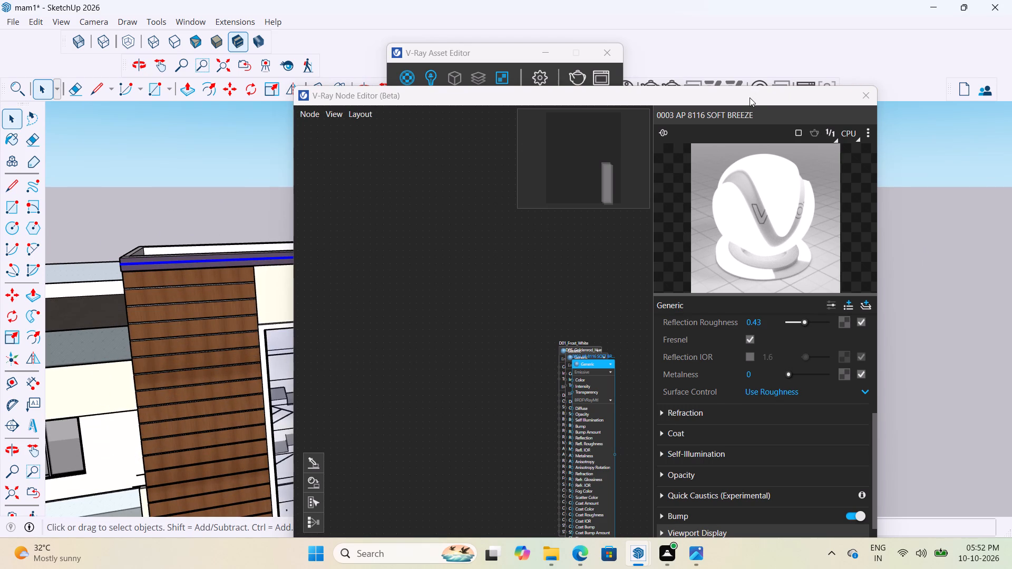
left_click_drag(750, 97, 860, 169)
scroll(221, 174, "down", 4)
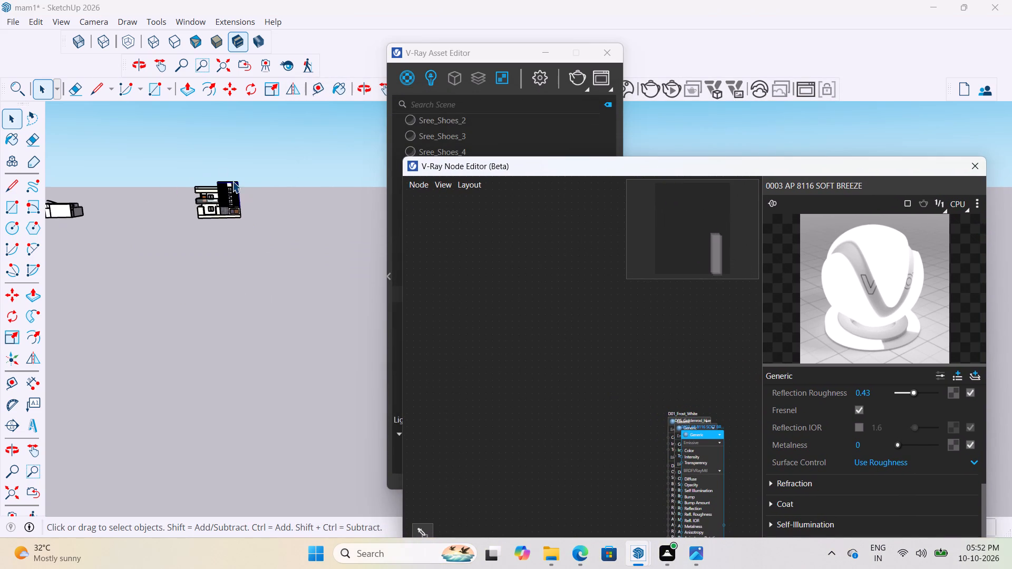
scroll(213, 188, "up", 19)
middle_click_drag(283, 206, 275, 208)
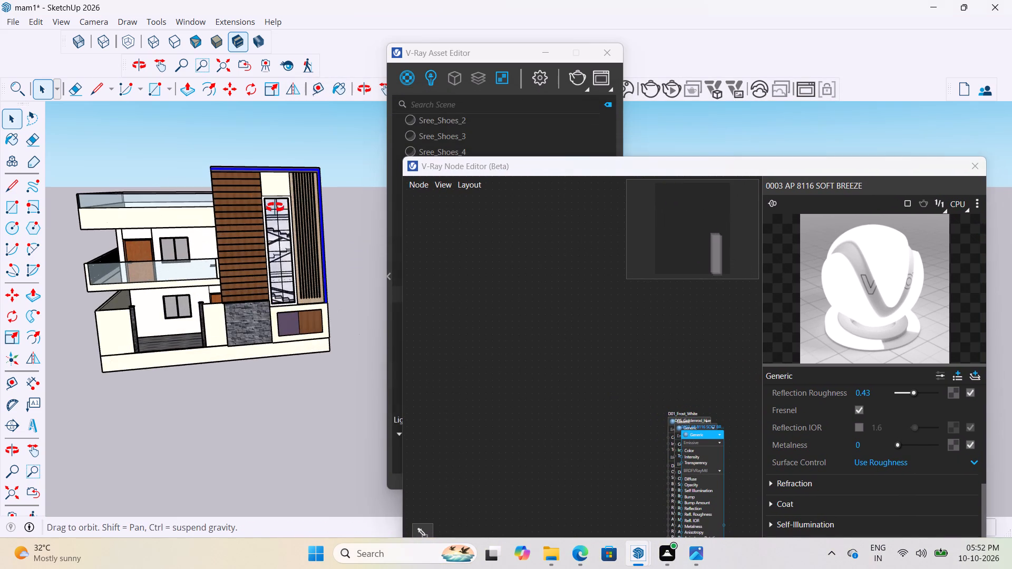
middle_click_drag(275, 208, 231, 225)
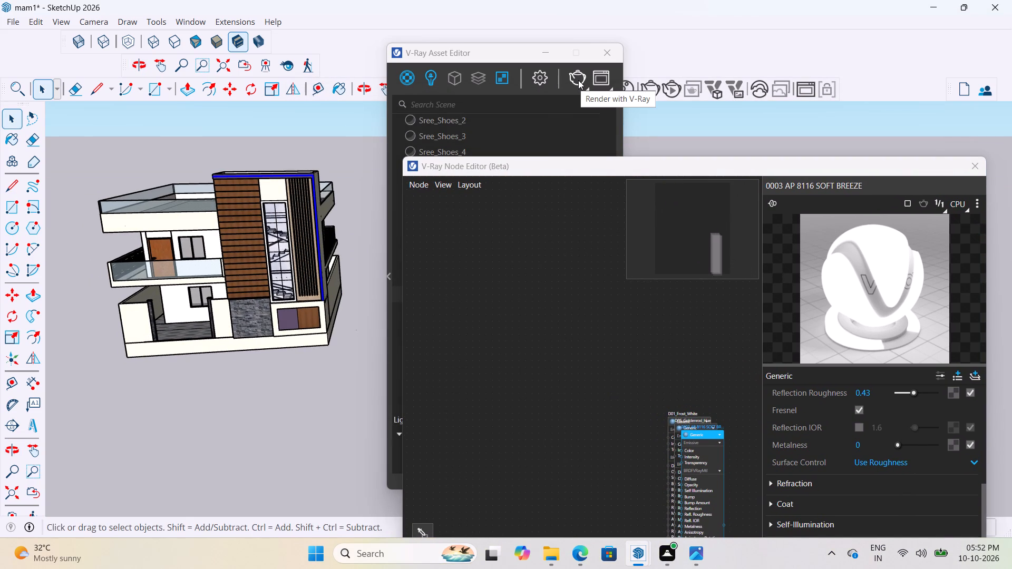
left_click(578, 80)
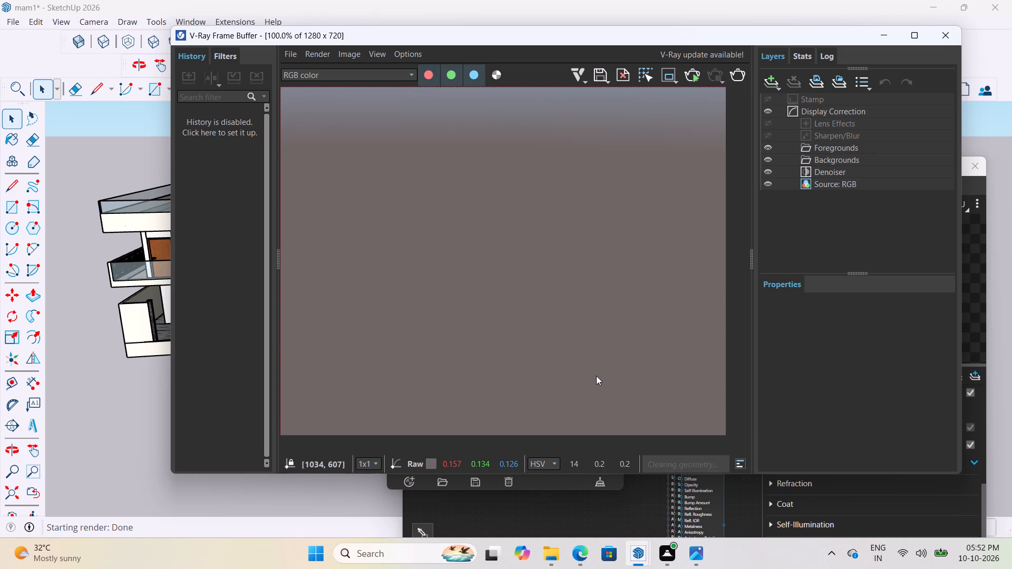
Examine the rendered groove strip at the top of the stair tower and the overall framing of the house.
scroll(598, 331, "down", 1)
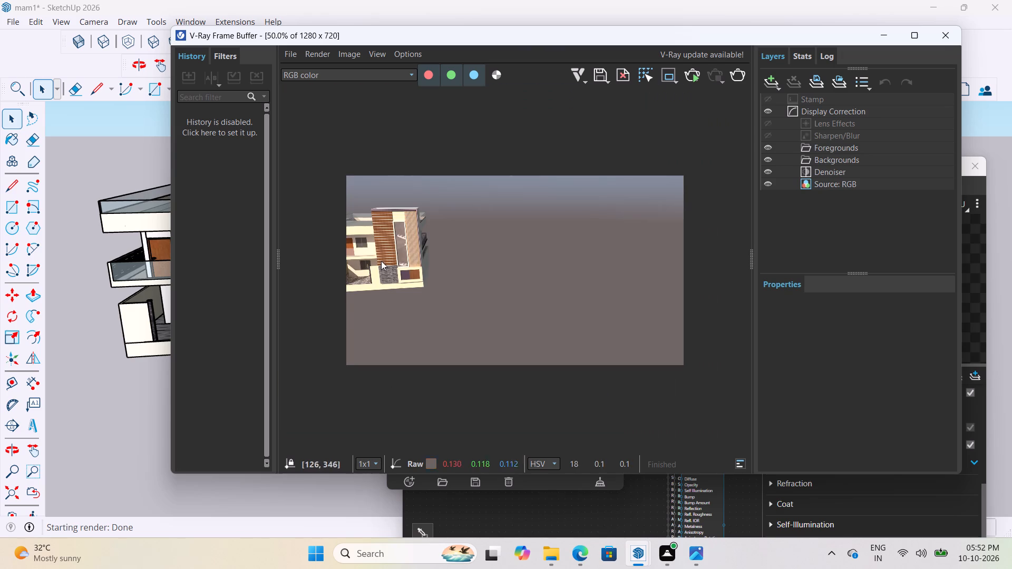
scroll(381, 261, "up", 3)
scroll(514, 264, "down", 2)
scroll(369, 169, "up", 2)
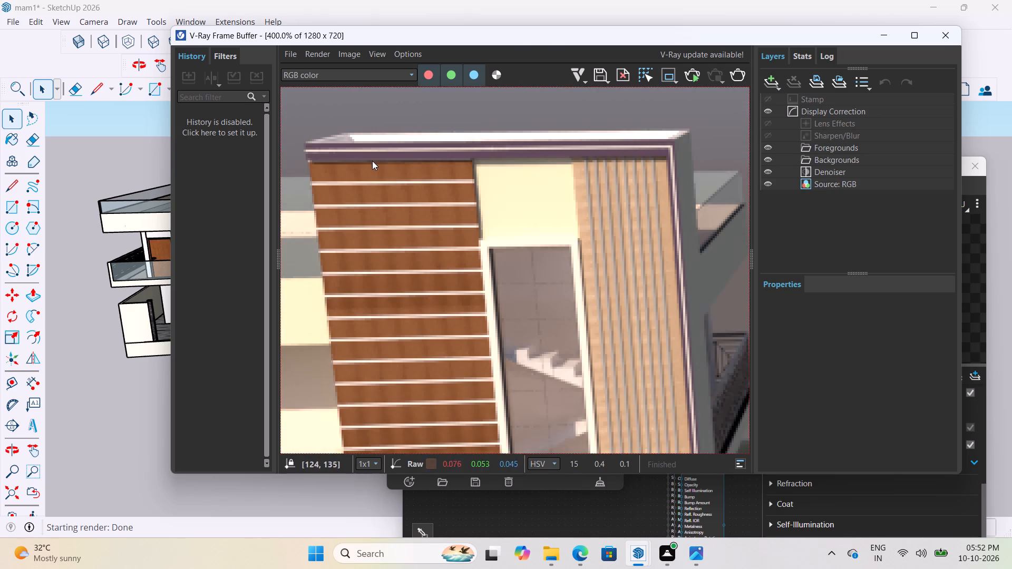
scroll(668, 228, "down", 2)
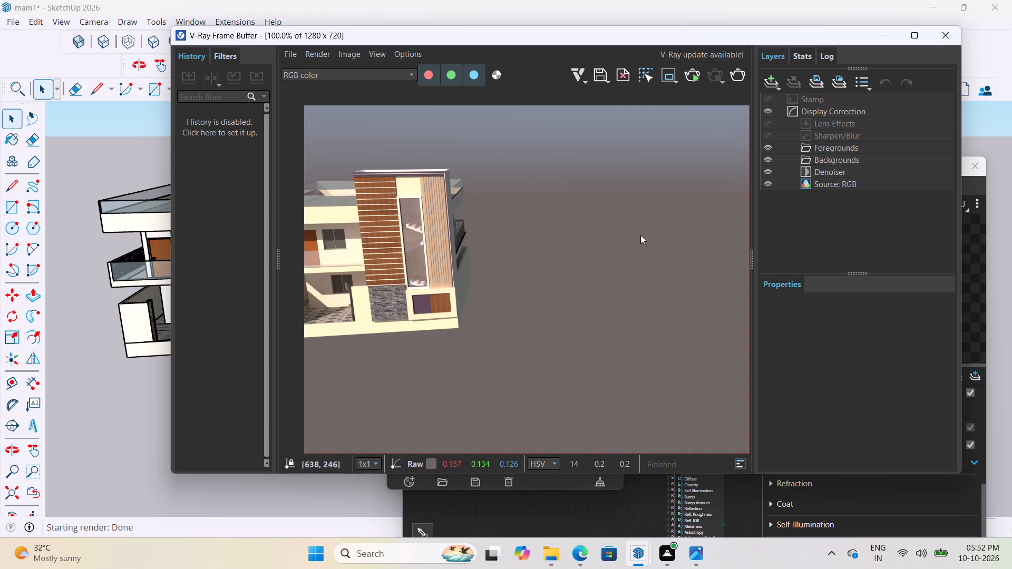
middle_click_drag(540, 226, 669, 228)
scroll(571, 269, "down", 3)
scroll(463, 272, "up", 2)
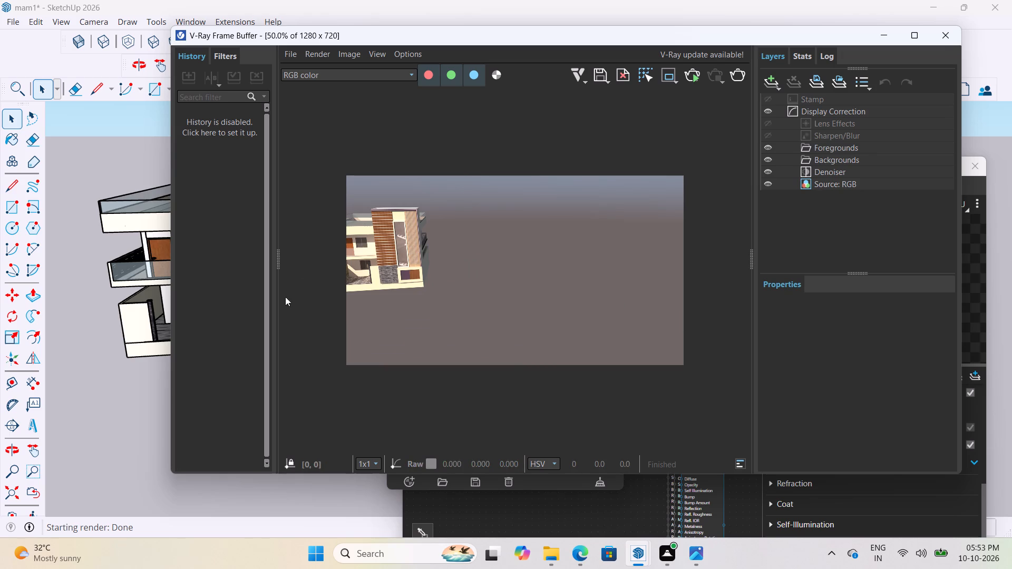
Examine the rendered groove strip around the stair tower's top edge up close, and minimize the render window.
scroll(396, 214, "up", 2)
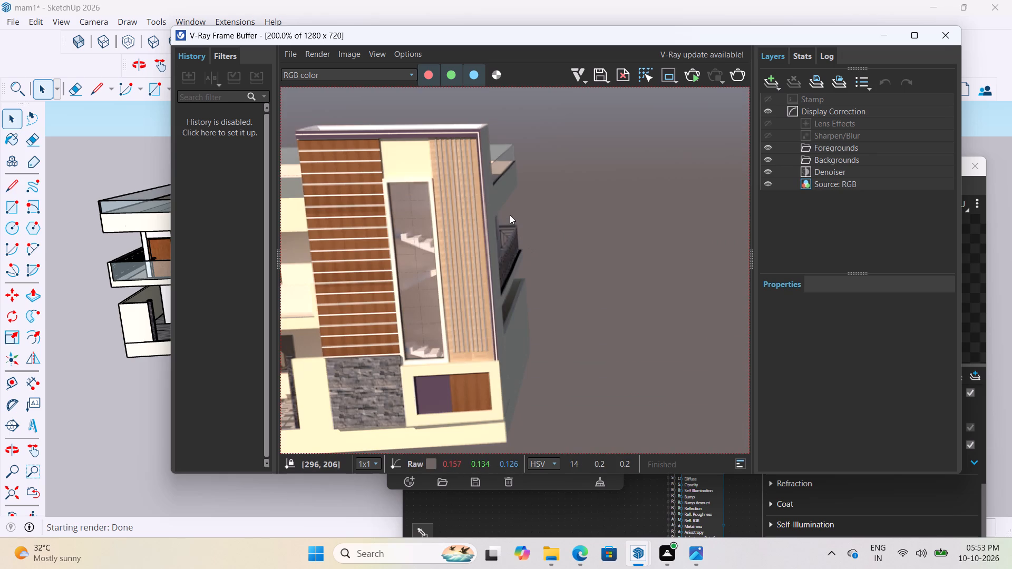
scroll(394, 148, "up", 2)
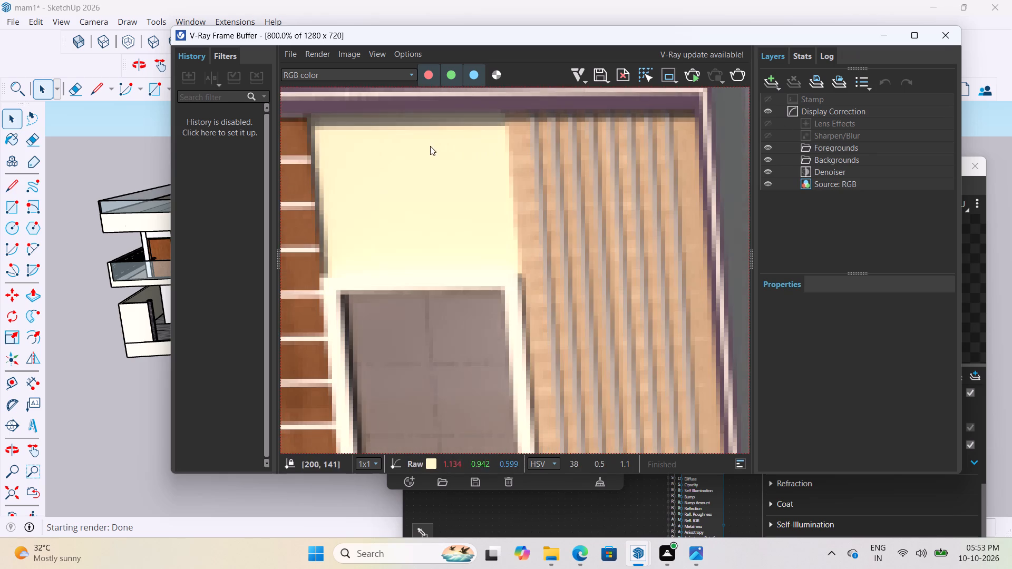
scroll(589, 161, "down", 2)
scroll(549, 146, "up", 1)
middle_click_drag(564, 139, 637, 137)
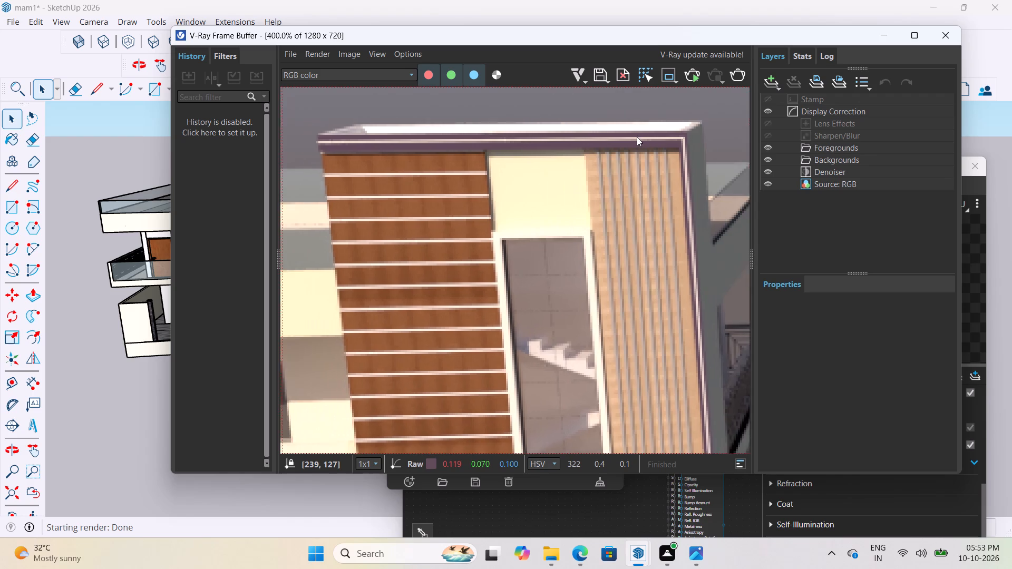
middle_click_drag(637, 137, 655, 140)
scroll(445, 141, "up", 2)
scroll(445, 141, "down", 2)
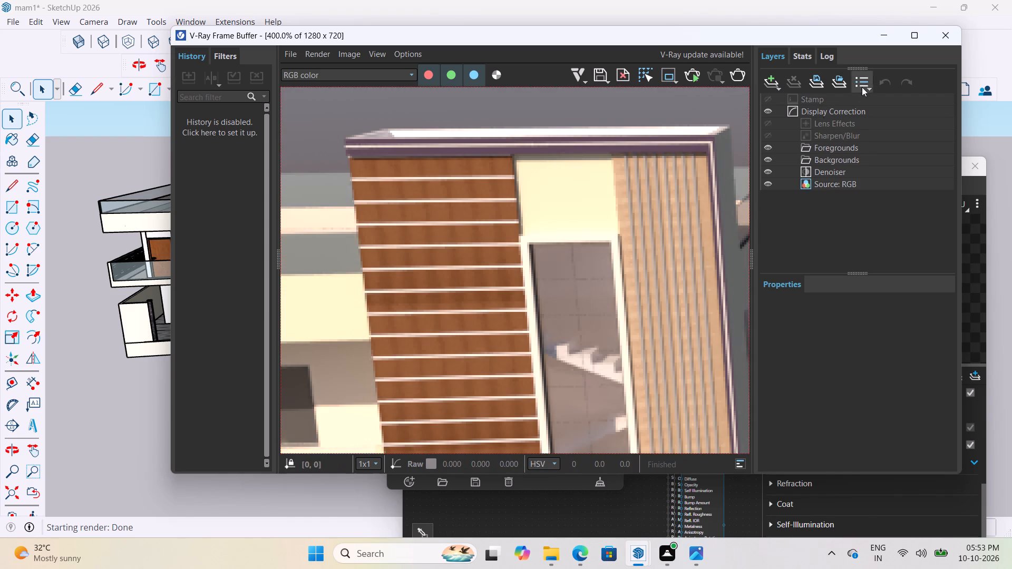
left_click(885, 36)
Brighten the 0003 AP 8116 SOFT BREEZE material's emissive colour to white and set its emissive intensity to 6.7.
scroll(842, 269, "down", 1)
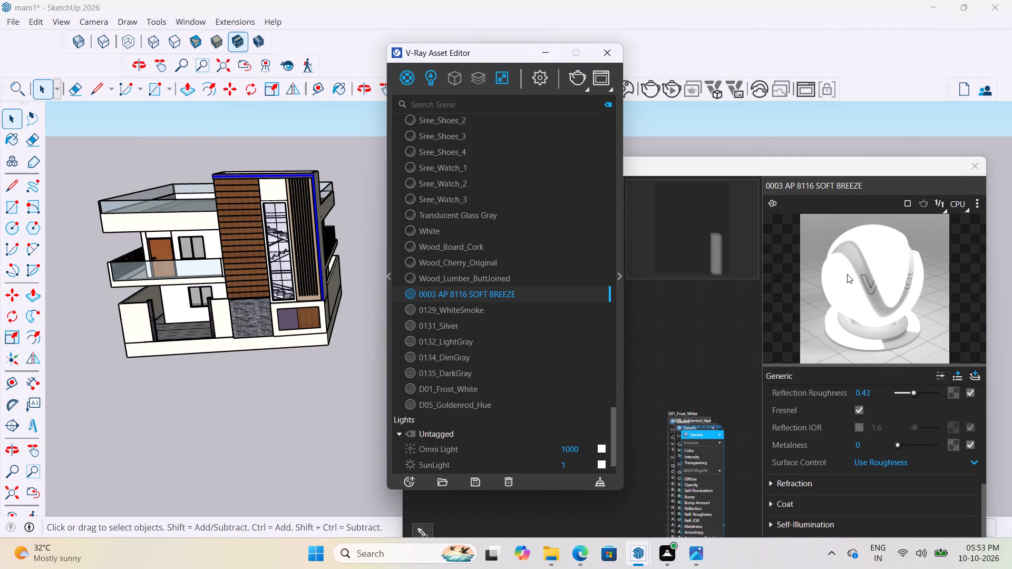
scroll(847, 274, "down", 1)
scroll(867, 398, "up", 2)
scroll(916, 449, "up", 3)
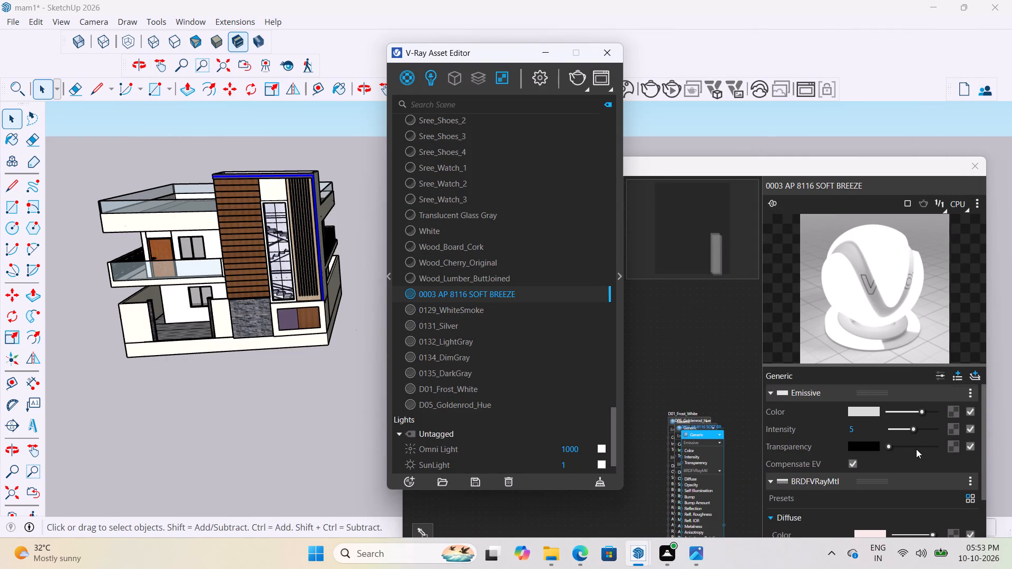
scroll(916, 449, "up", 2)
left_click_drag(923, 410, 962, 407)
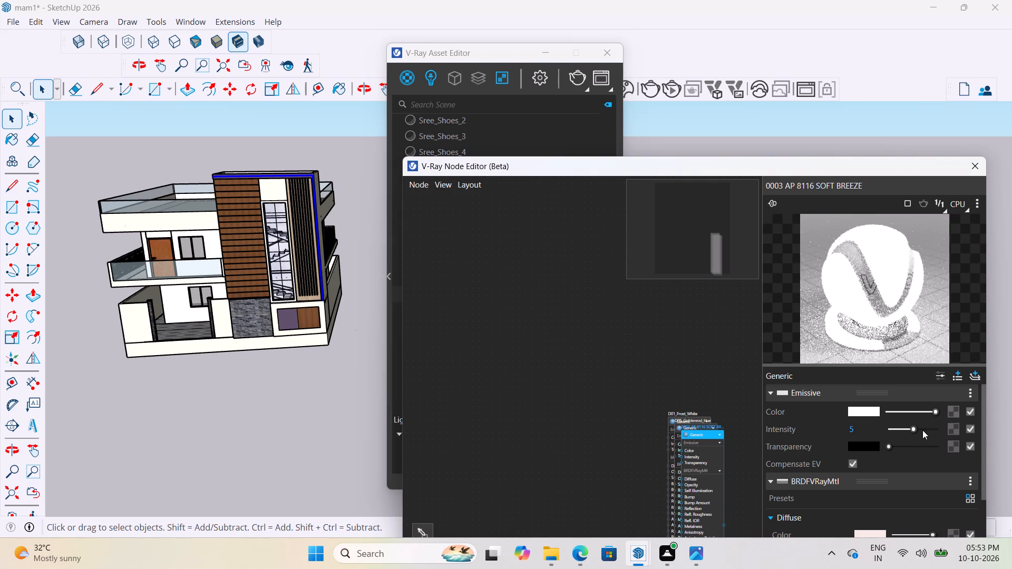
left_click_drag(913, 426, 943, 418)
left_click_drag(940, 418, 927, 421)
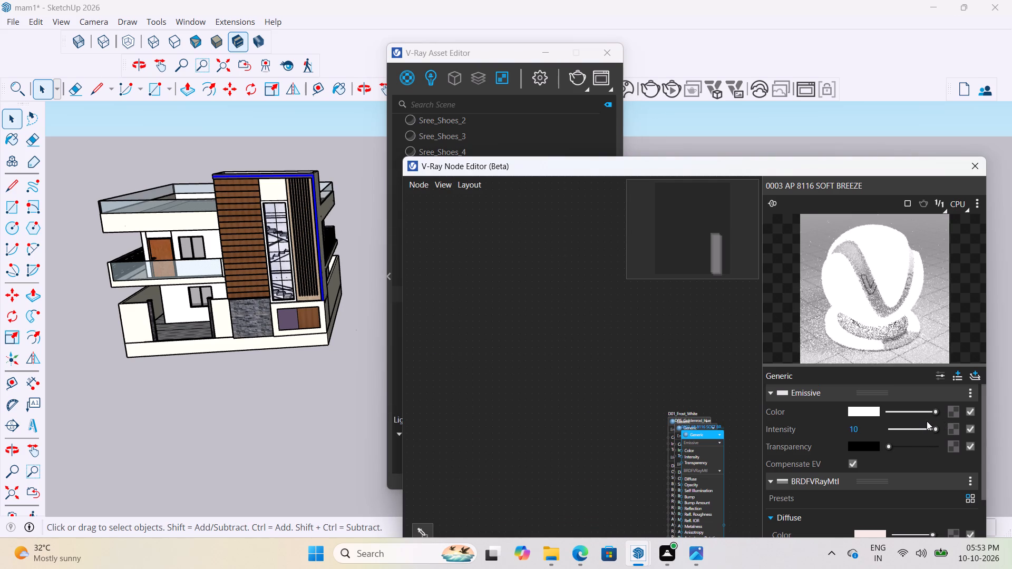
left_click_drag(927, 421, 918, 424)
left_click(918, 425)
left_click_drag(926, 429, 935, 429)
left_click_drag(935, 429, 921, 431)
scroll(884, 448, "down", 1)
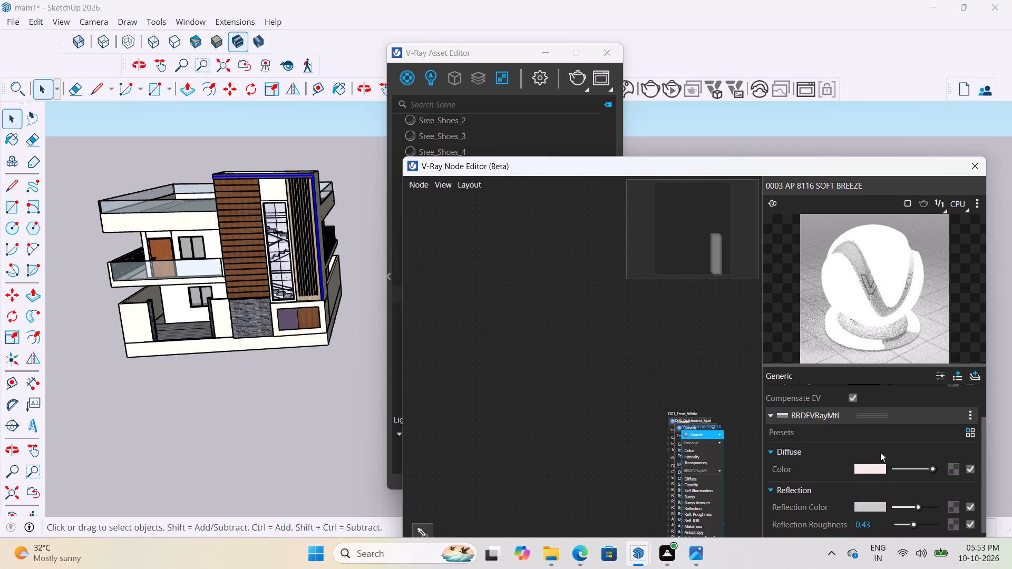
scroll(874, 471, "up", 2)
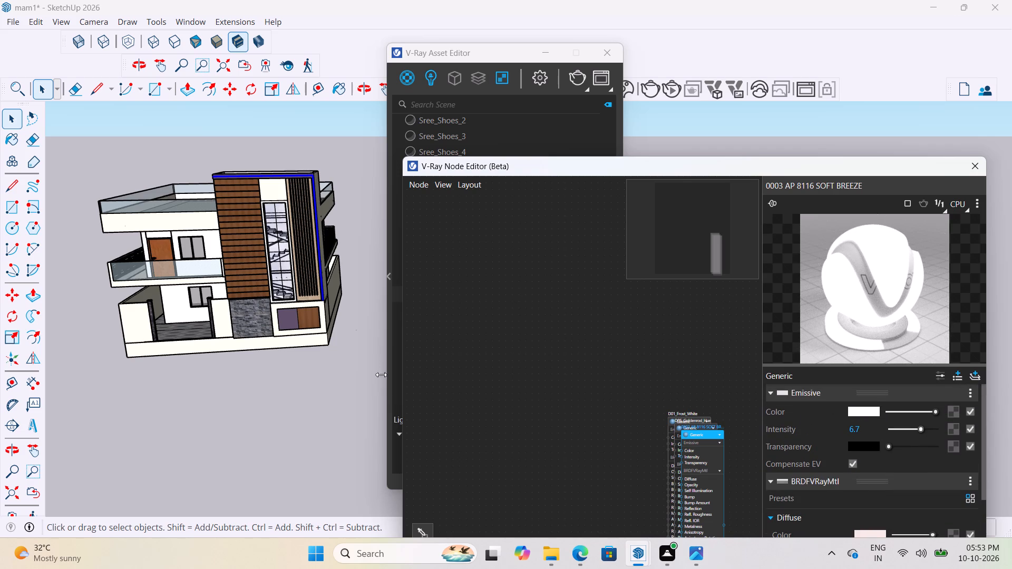
Clear the selection on the stair tower's top frame and inspect the frame and groove strip in the model.
left_click(330, 142)
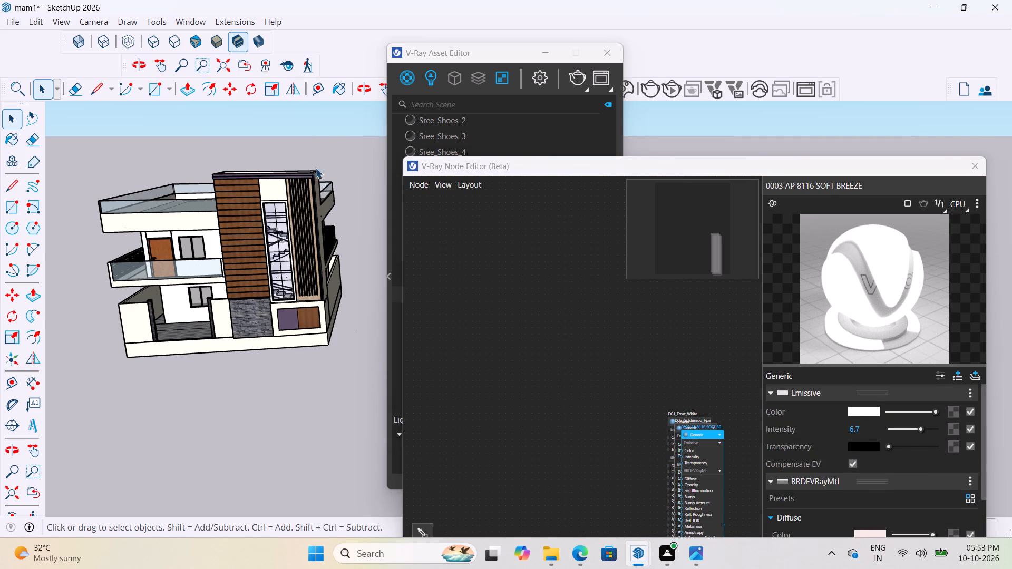
scroll(203, 172, "up", 2)
scroll(289, 165, "down", 3)
middle_click_drag(294, 177, 297, 184)
scroll(294, 177, "down", 1)
scroll(297, 187, "up", 10)
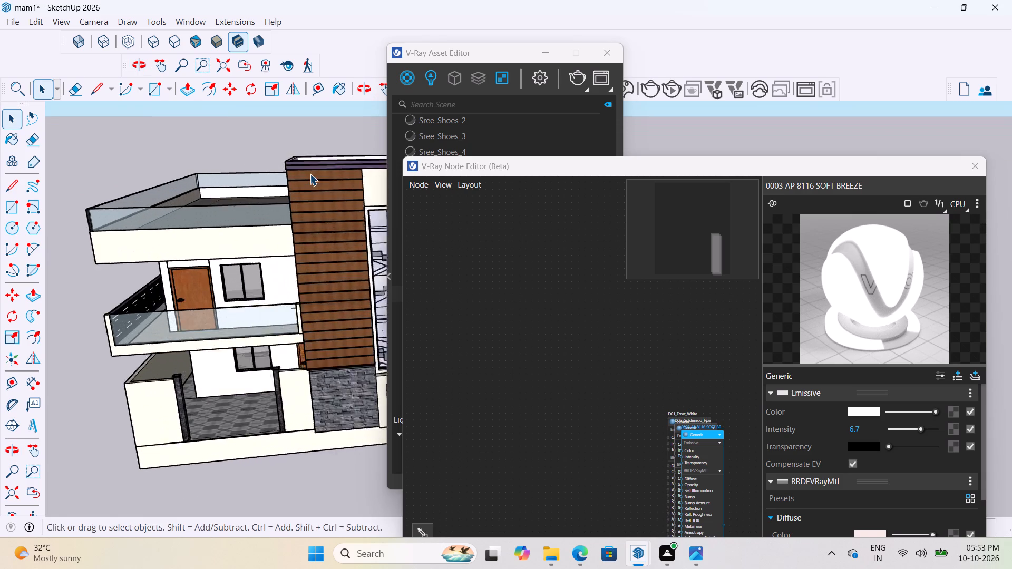
middle_click_drag(309, 172, 207, 178)
scroll(258, 172, "up", 10)
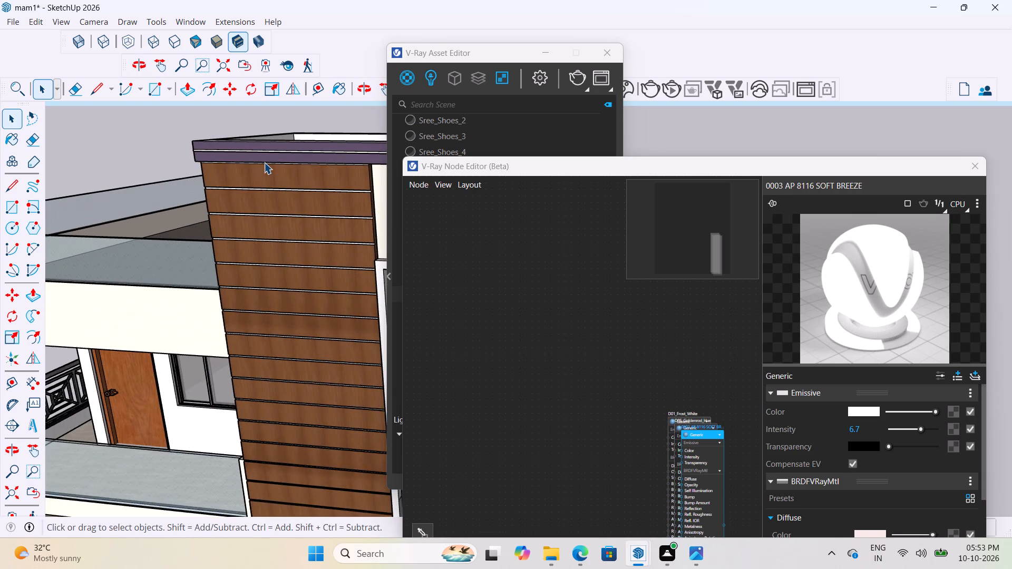
scroll(264, 162, "down", 8)
Darken the material's diffuse colour to a greyish pink and its reflection colour to a mid grey.
scroll(840, 445, "down", 2)
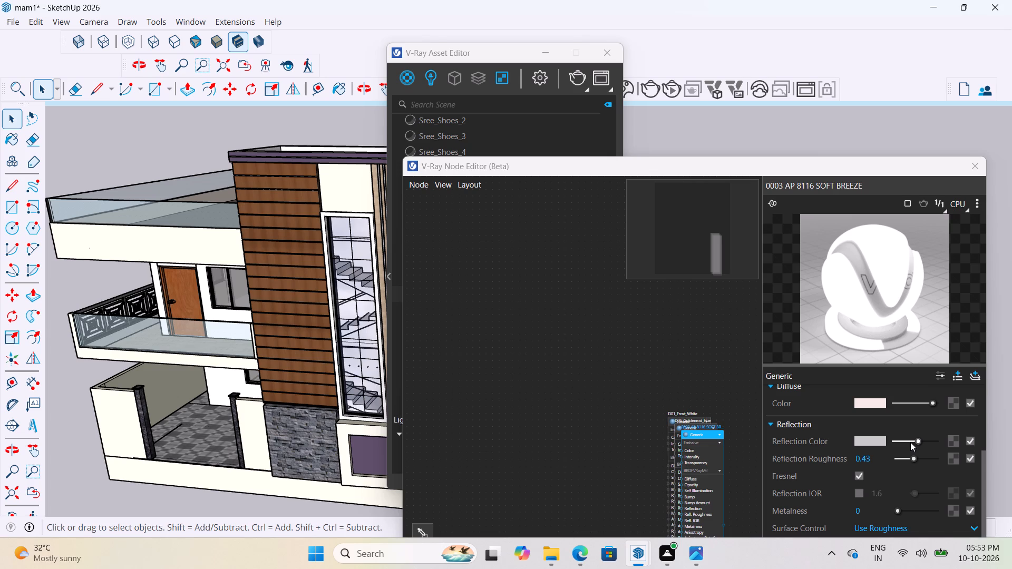
left_click_drag(931, 400, 912, 401)
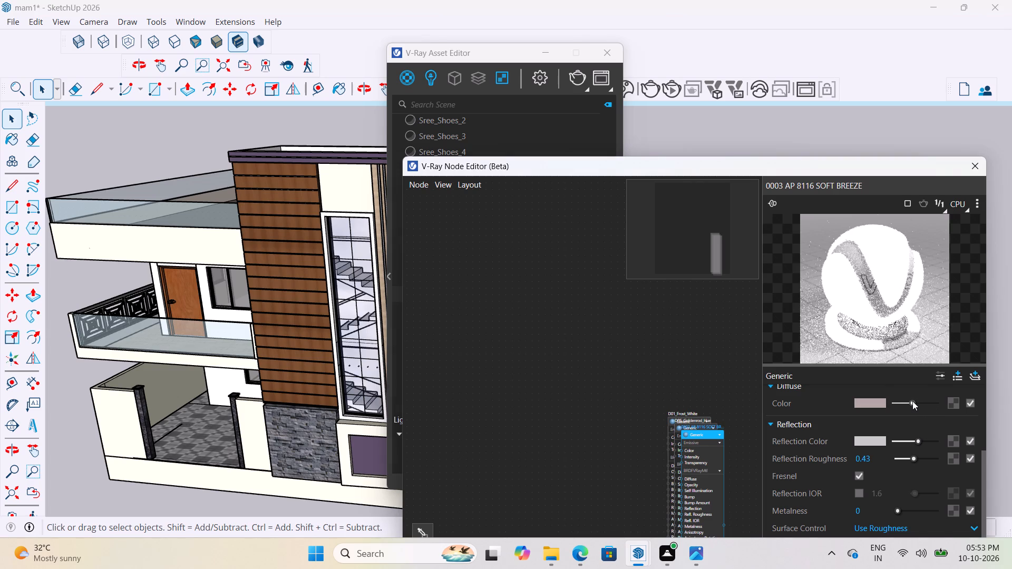
left_click(912, 443)
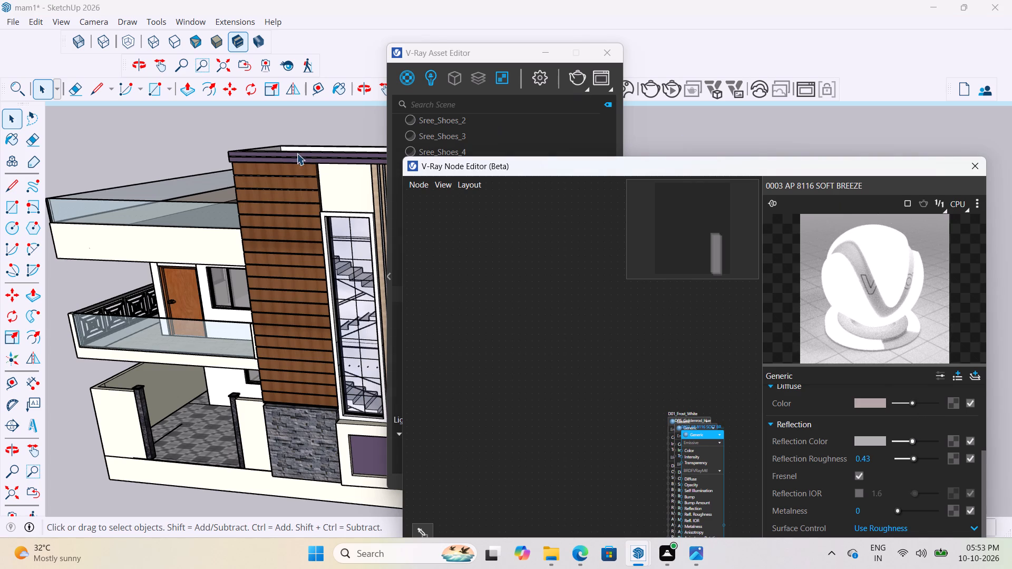
Frame the stair tower's upper corner beside the vertical slats closely and render it with V-Ray.
scroll(272, 155, "up", 2)
scroll(307, 188, "down", 9)
scroll(203, 281, "down", 3)
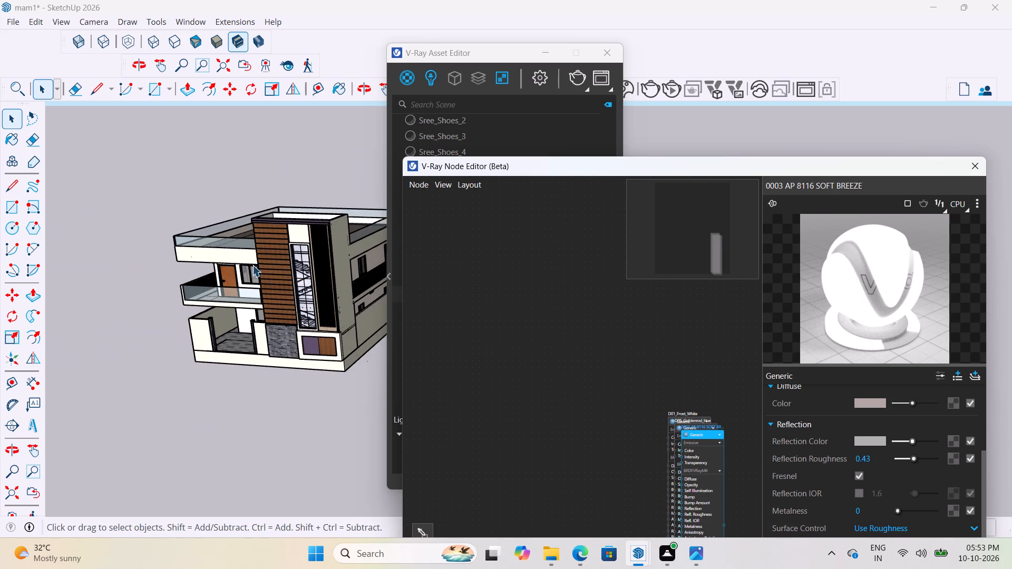
scroll(324, 258, "up", 20)
scroll(324, 258, "up", 2)
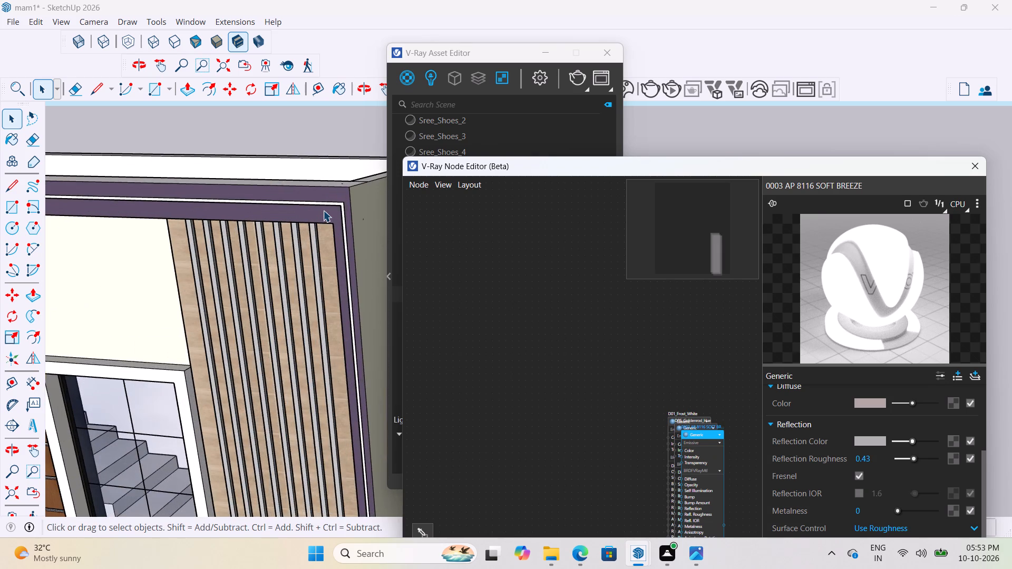
scroll(323, 210, "up", 7)
scroll(340, 215, "down", 3)
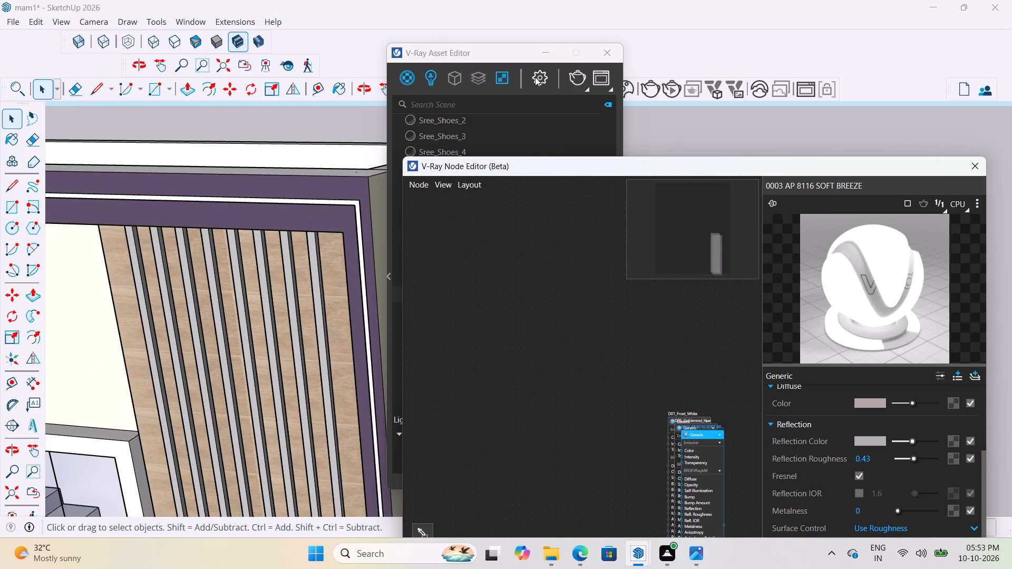
left_click(579, 80)
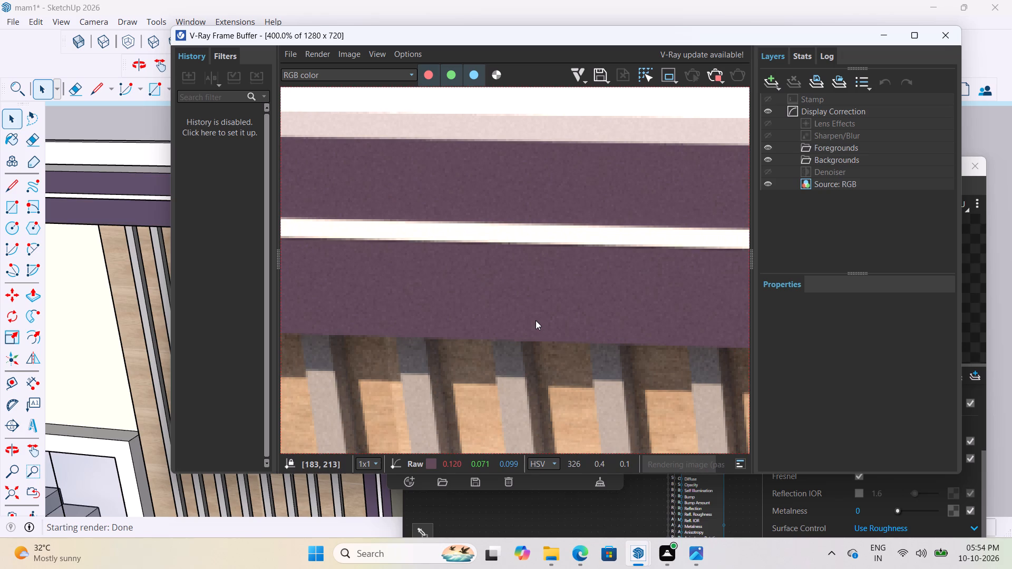
Examine the groove strip along the top and side of the tower in the new close-up render.
scroll(536, 320, "down", 3)
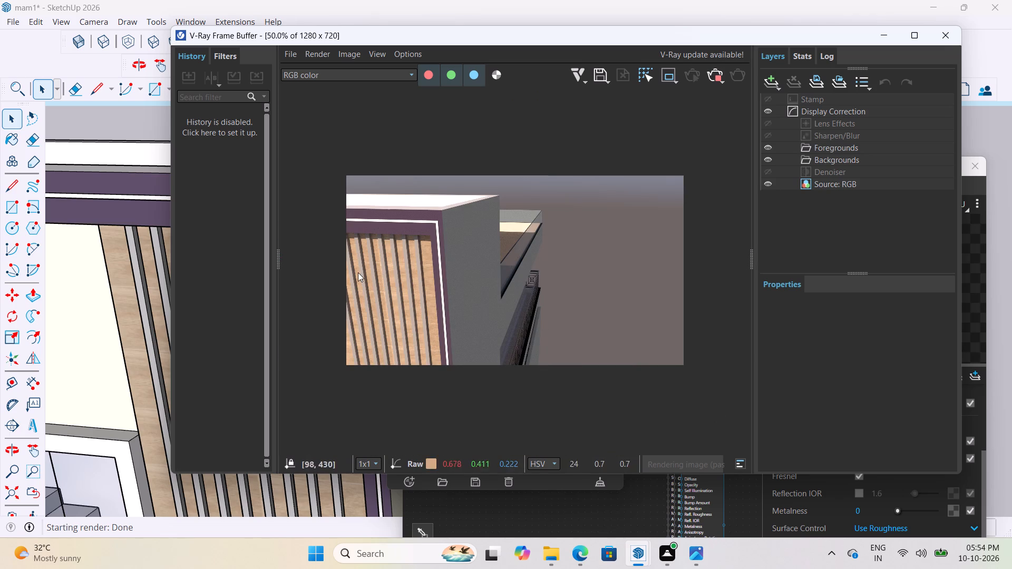
middle_click_drag(527, 224, 640, 223)
scroll(394, 259, "up", 2)
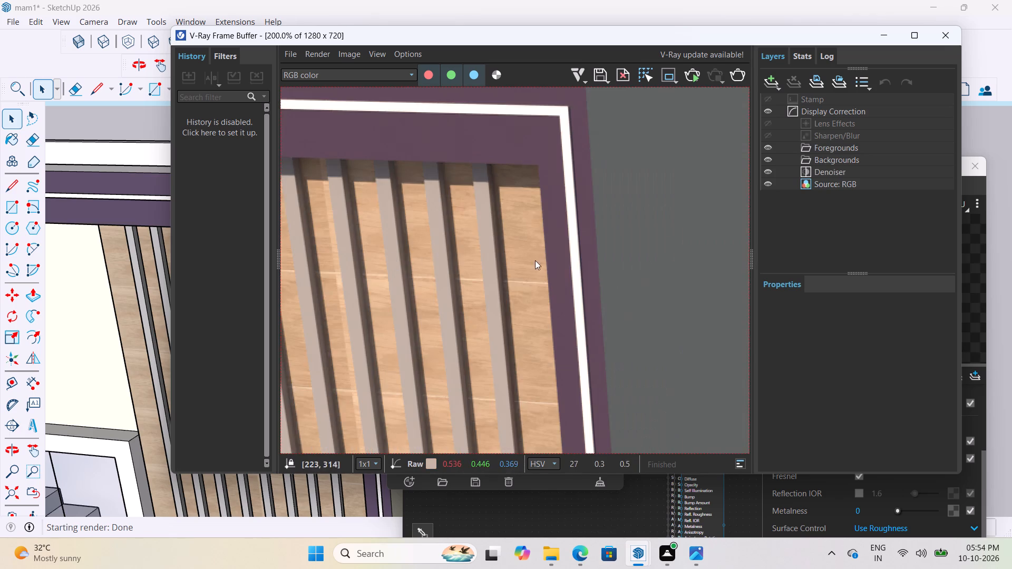
scroll(588, 266, "down", 1)
scroll(482, 214, "up", 1)
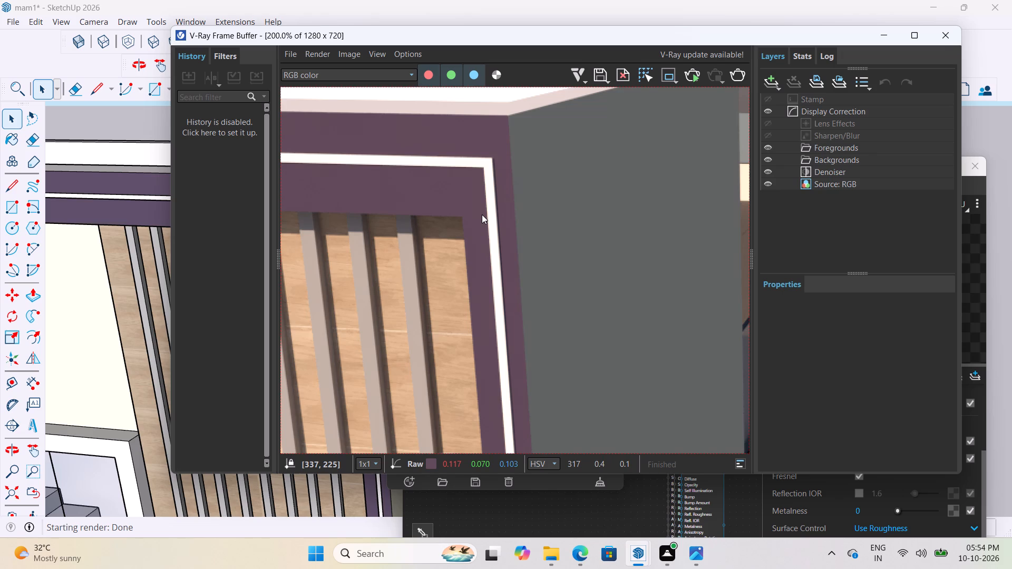
scroll(482, 214, "down", 3)
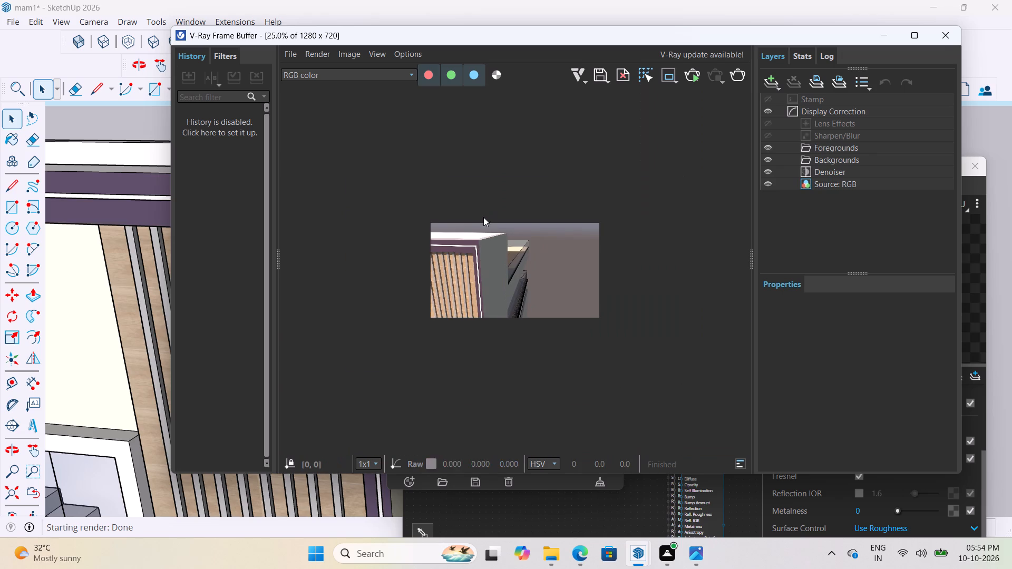
scroll(479, 239, "up", 2)
scroll(579, 227, "down", 2)
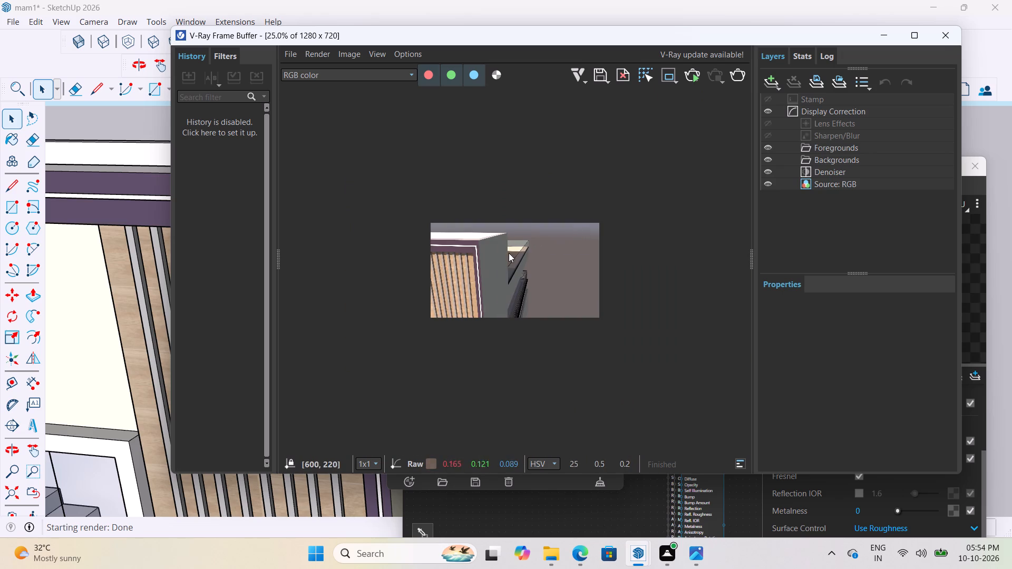
Pull the model view back from the corner close-up to show the stair tower's full front.
scroll(168, 203, "down", 5)
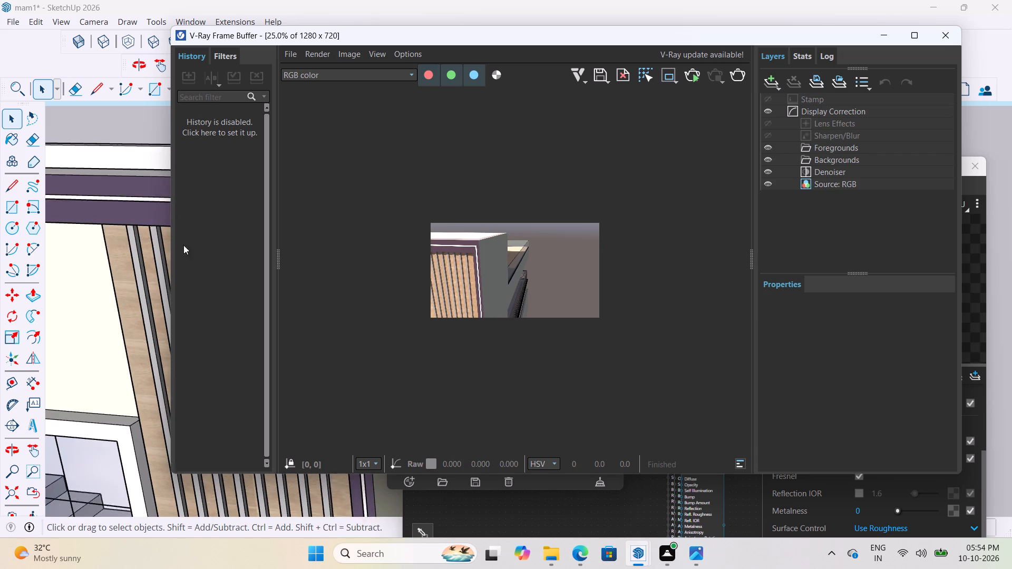
scroll(205, 279, "down", 4)
scroll(65, 261, "down", 9)
scroll(176, 248, "down", 6)
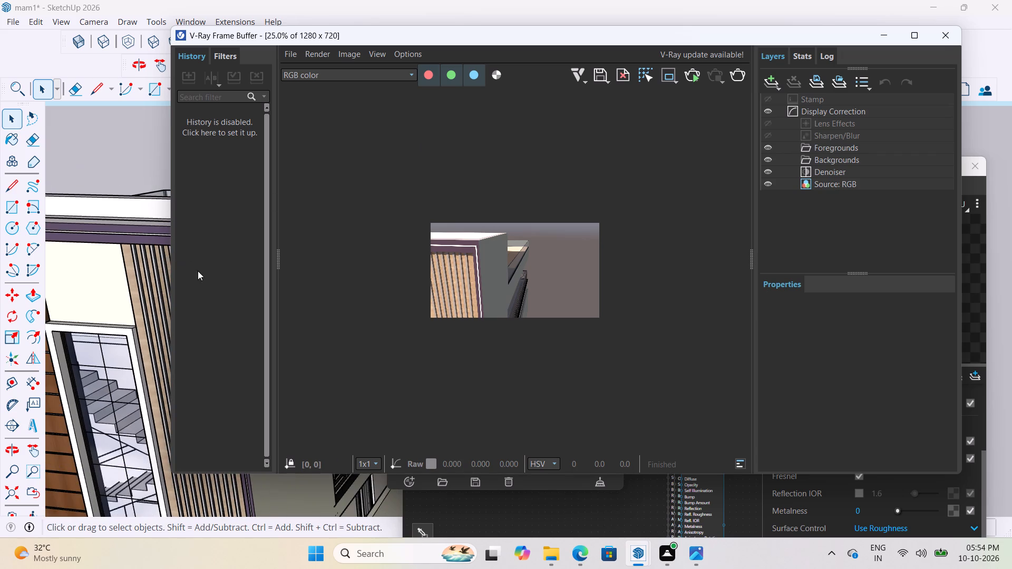
scroll(198, 274, "down", 3)
scroll(129, 273, "up", 1)
scroll(164, 252, "down", 20)
scroll(172, 242, "down", 5)
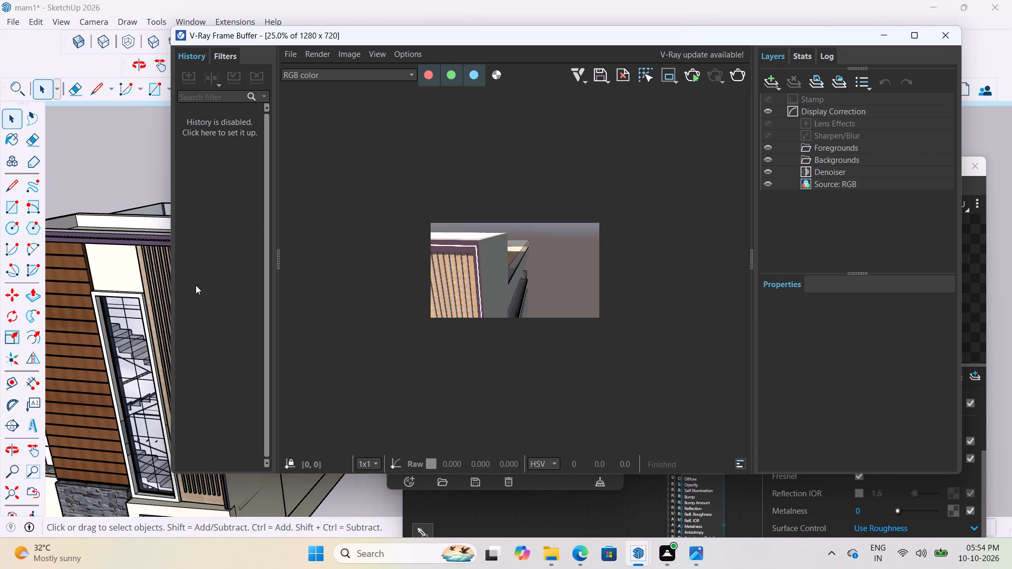
scroll(174, 260, "down", 5)
scroll(124, 223, "down", 5)
middle_click_drag(128, 229, 179, 221)
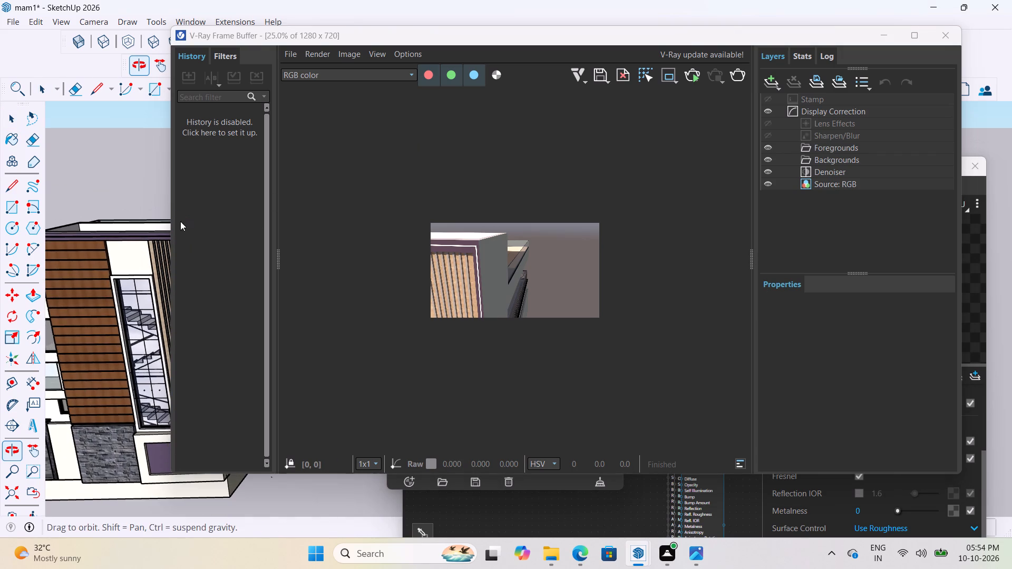
Check the rendered tower corner and its groove strip again at several magnifications.
scroll(320, 251, "down", 2)
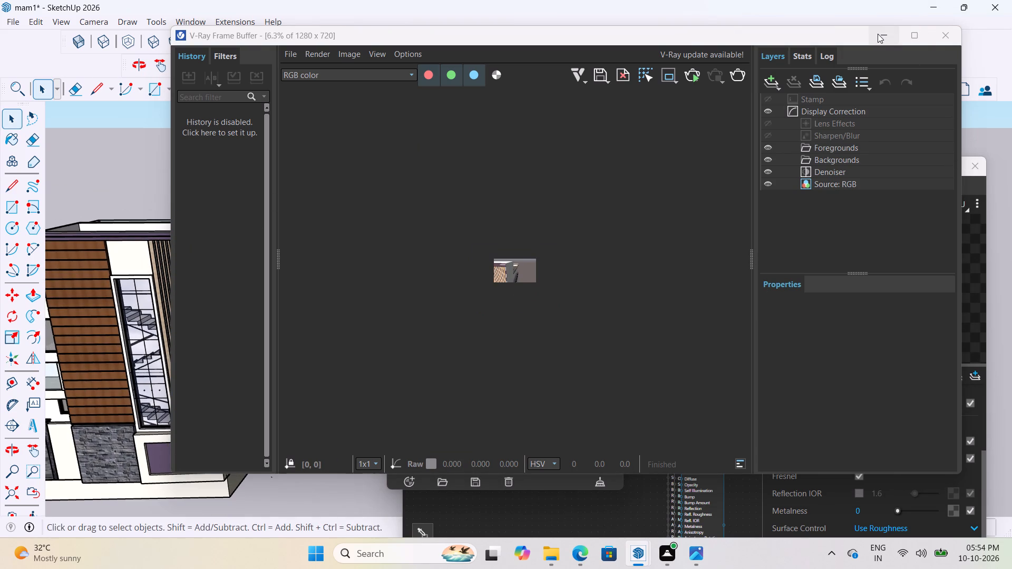
scroll(437, 286, "up", 2)
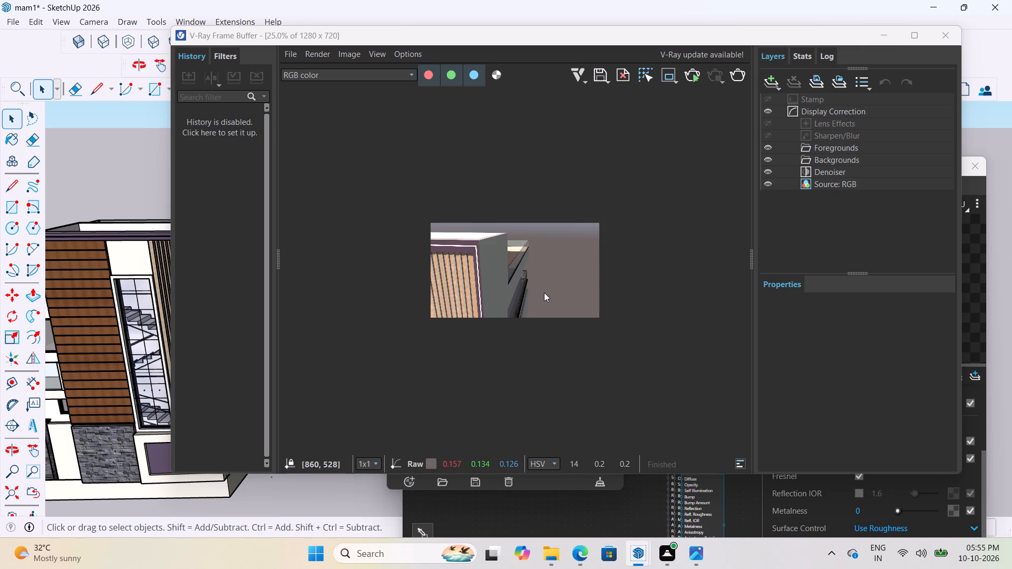
scroll(449, 258, "up", 2)
scroll(619, 273, "down", 1)
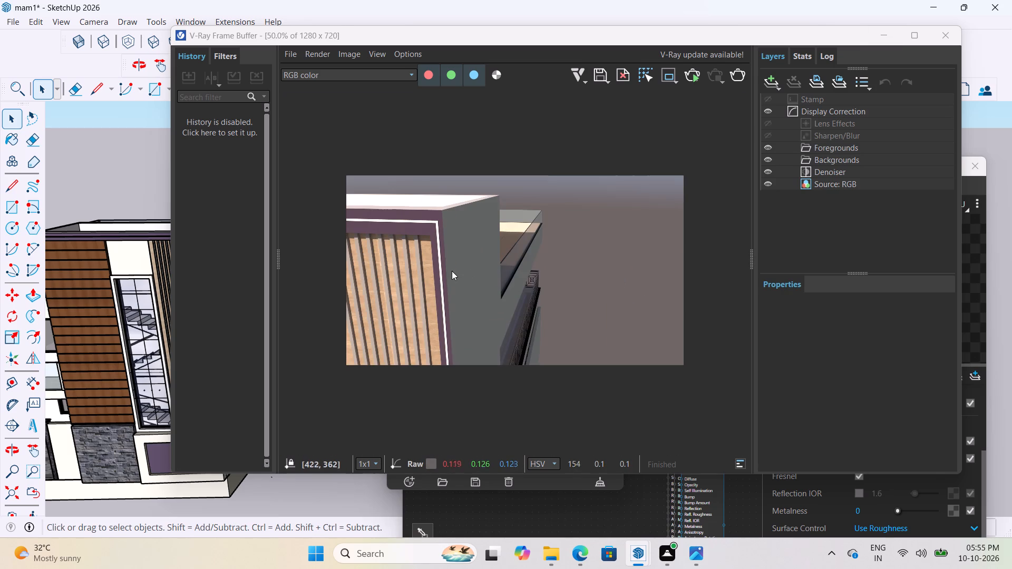
middle_click(460, 271)
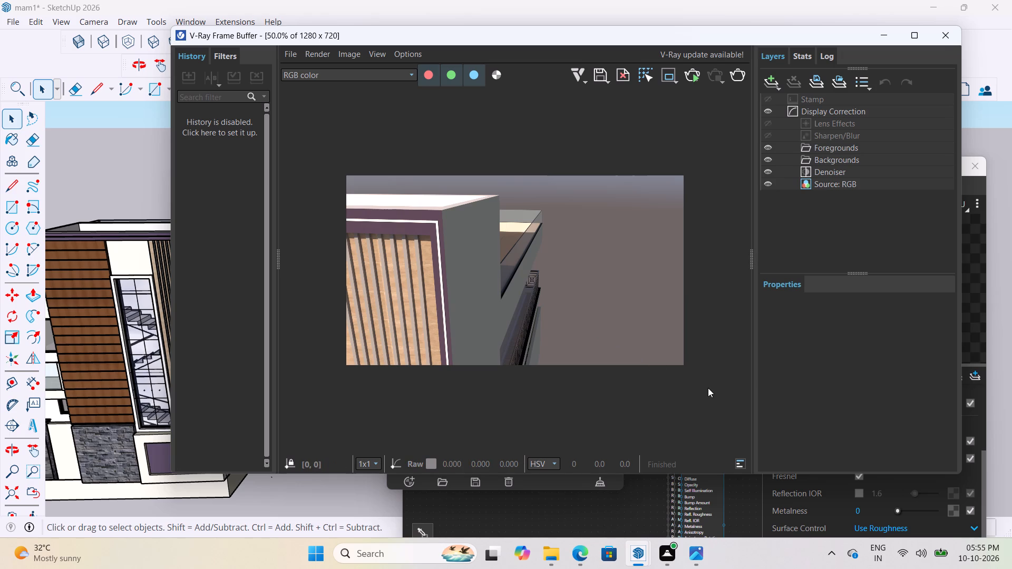
scroll(573, 207, "down", 2)
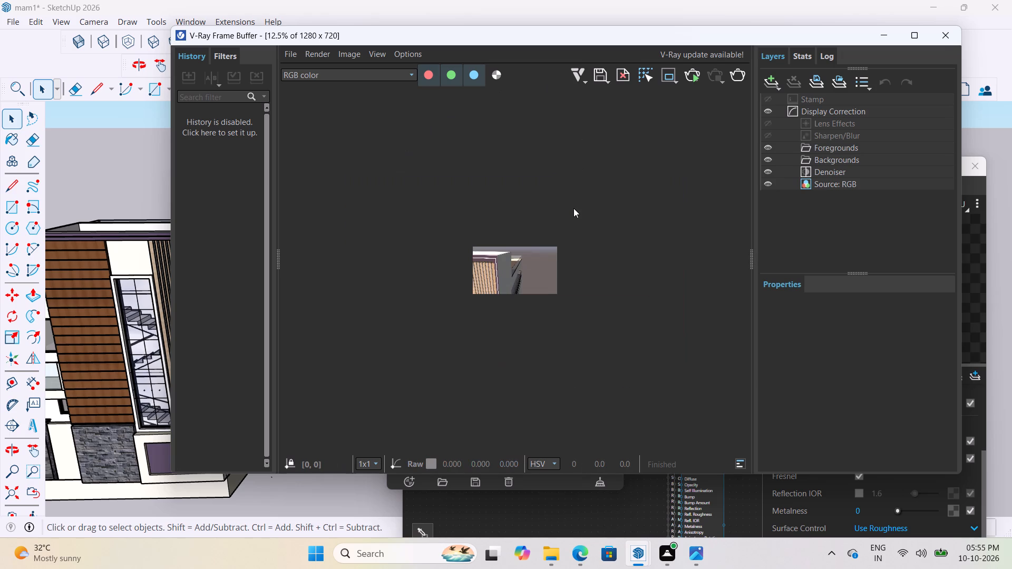
Reframe the model to show the full house front with the stair tower and render it with V-Ray.
scroll(538, 307, "up", 1)
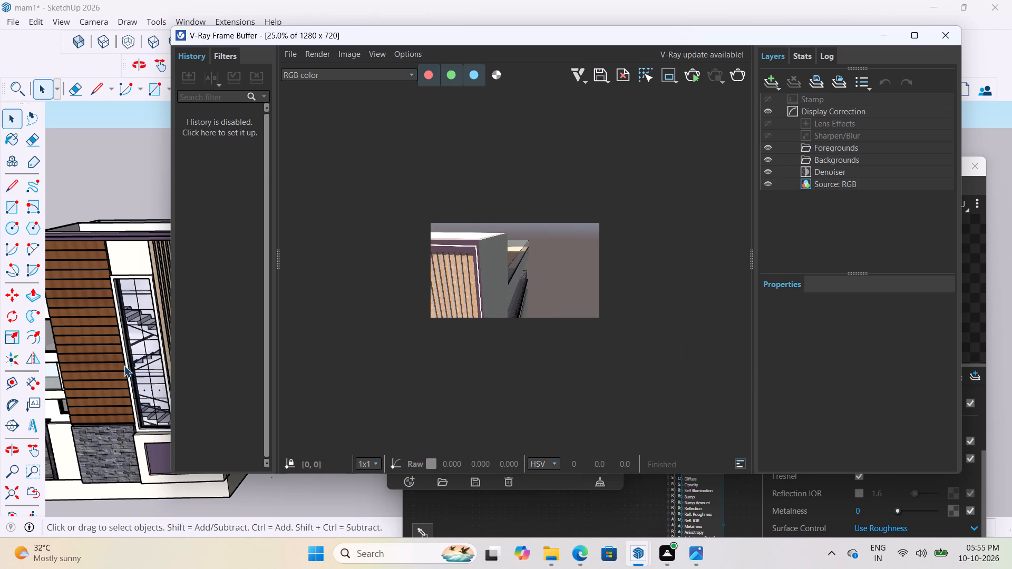
scroll(111, 356, "down", 5)
middle_click_drag(112, 348, 135, 335)
middle_click_drag(112, 301, 368, 254, "shift")
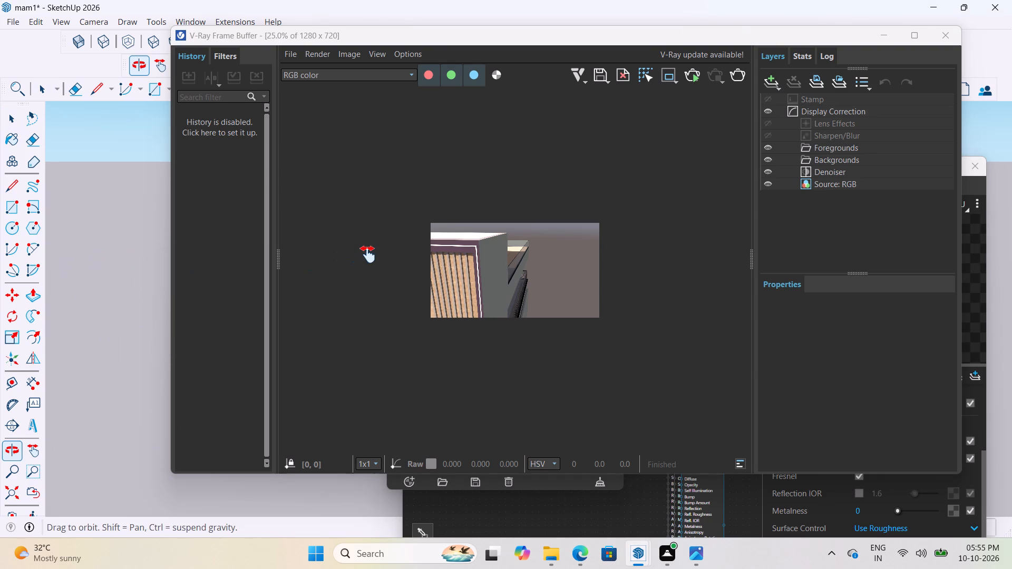
middle_click_drag(368, 254, 342, 270, "shift")
scroll(144, 295, "up", 1)
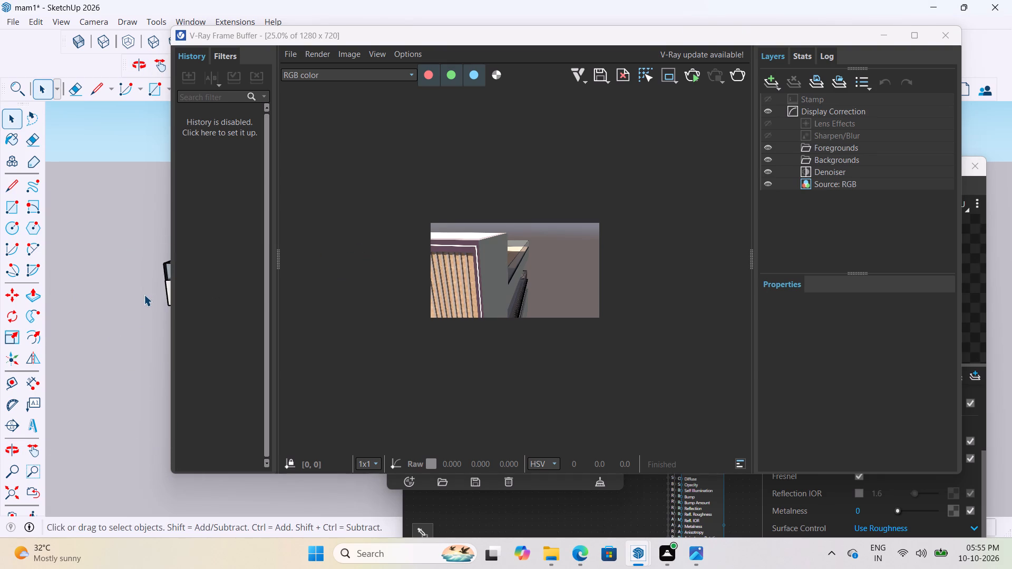
scroll(144, 295, "up", 1)
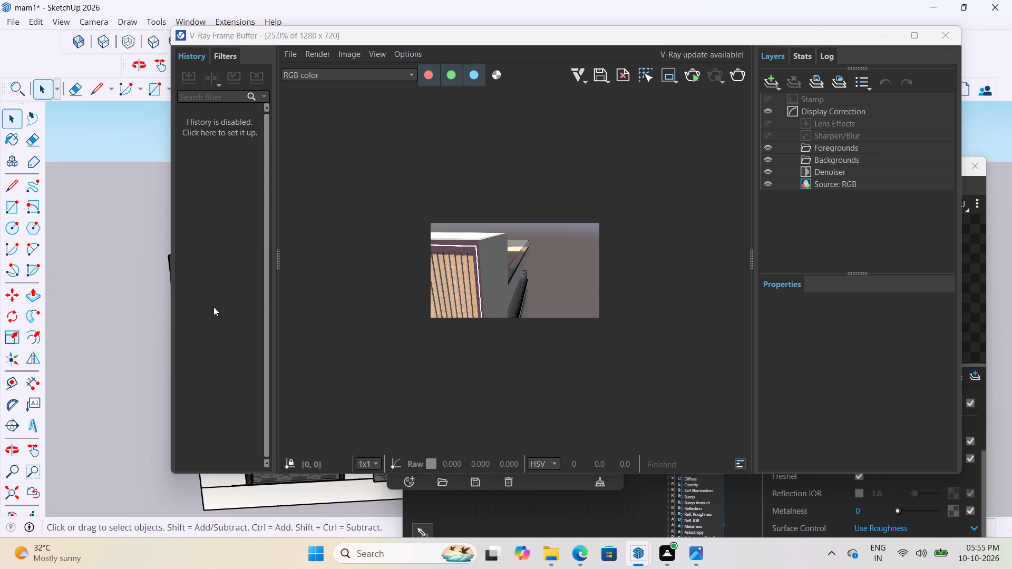
left_click(692, 79)
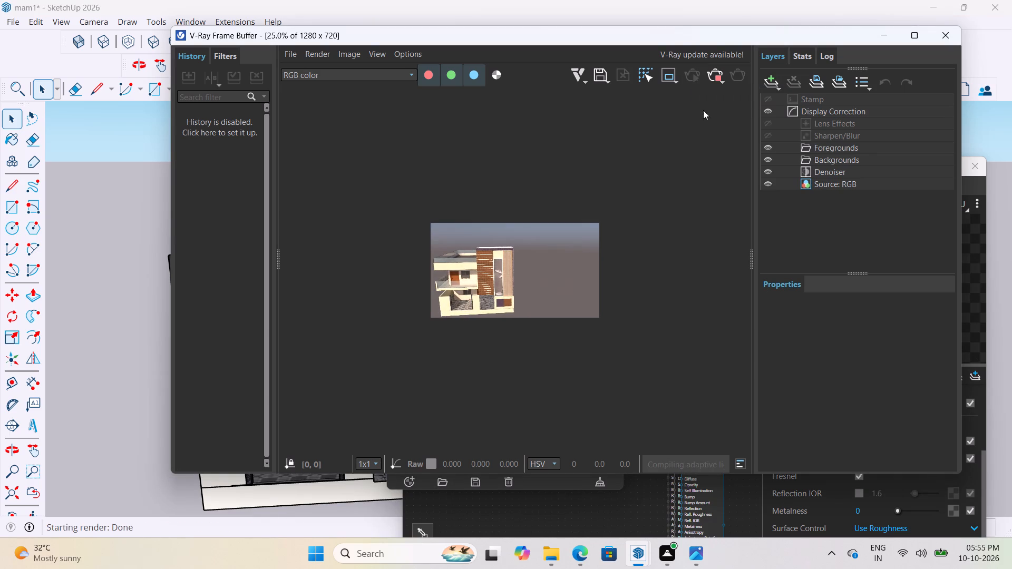
left_click(715, 79)
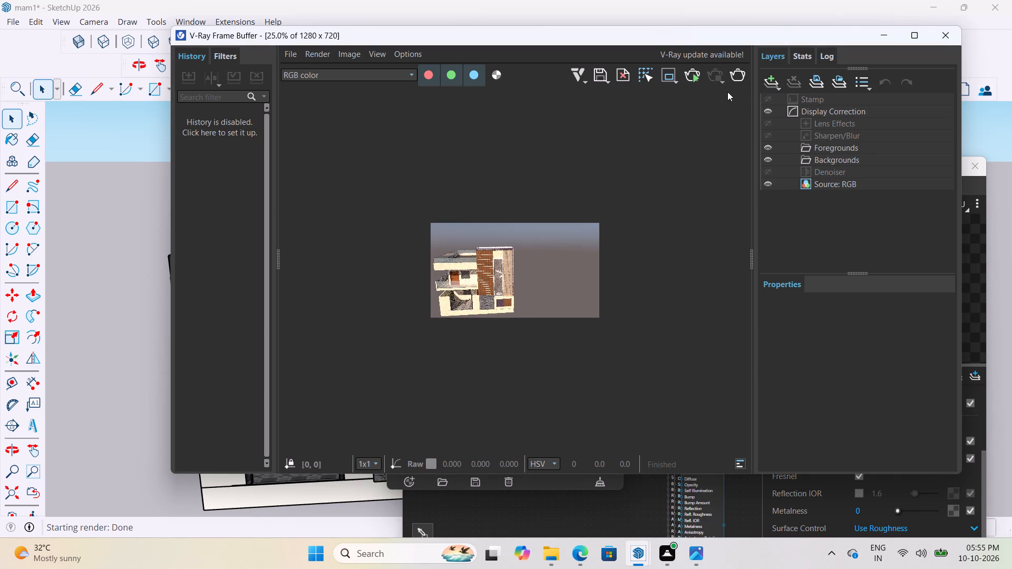
left_click(694, 81)
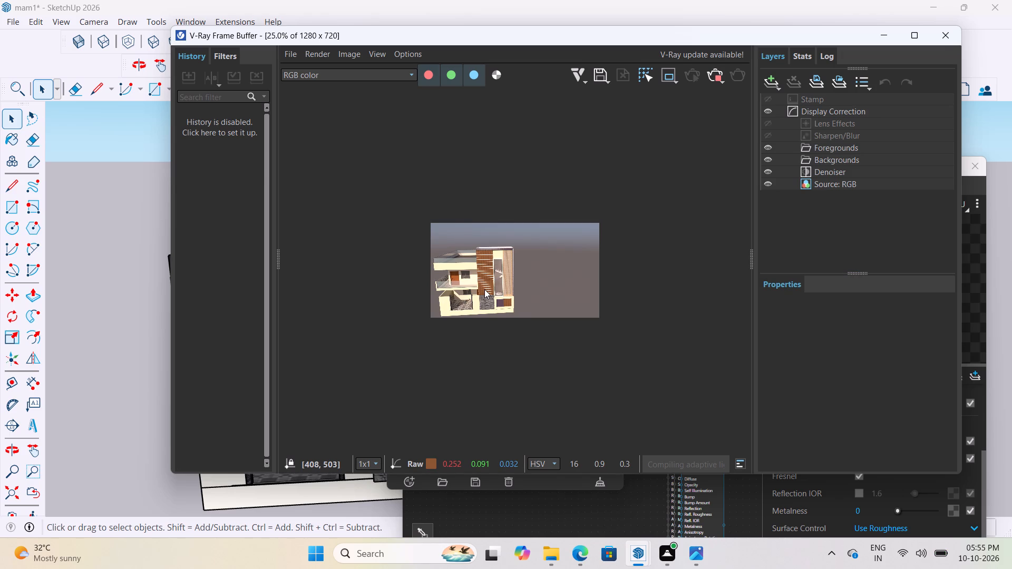
Examine the stair tower's groove strip along the top and side in the render of the full house.
scroll(441, 284, "up", 2)
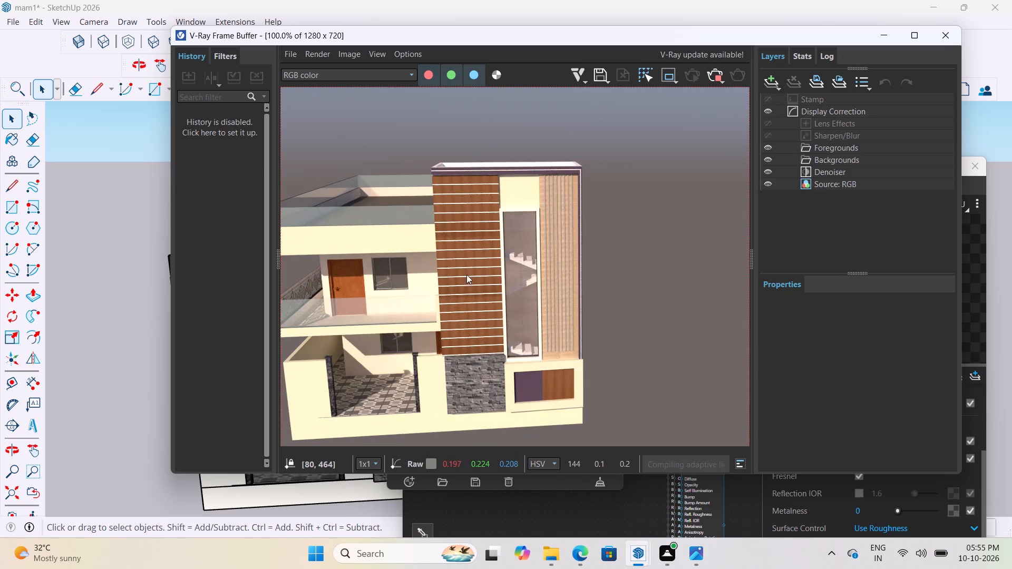
scroll(580, 170, "up", 3)
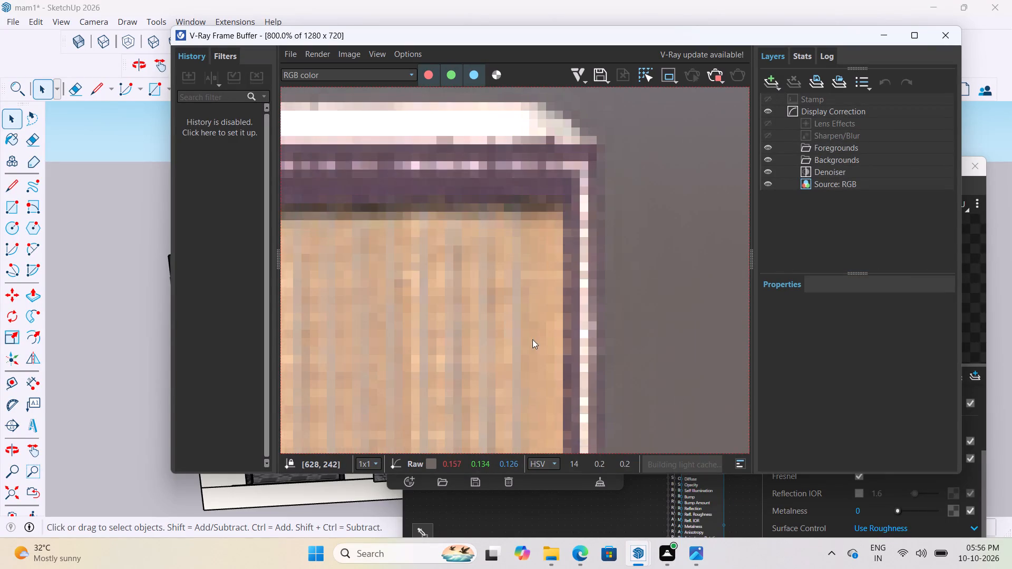
scroll(660, 237, "down", 3)
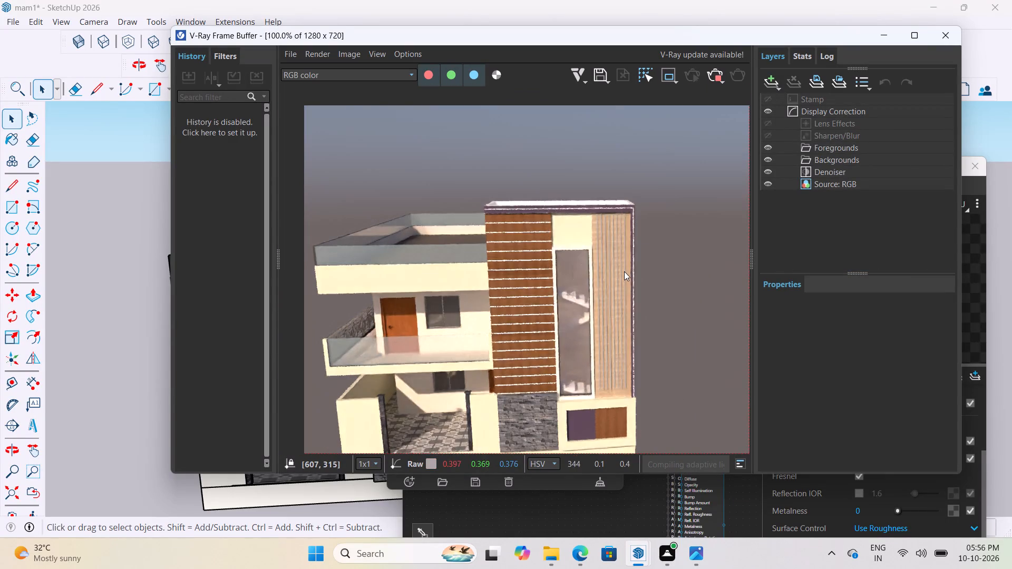
scroll(624, 271, "down", 1)
scroll(421, 291, "up", 1)
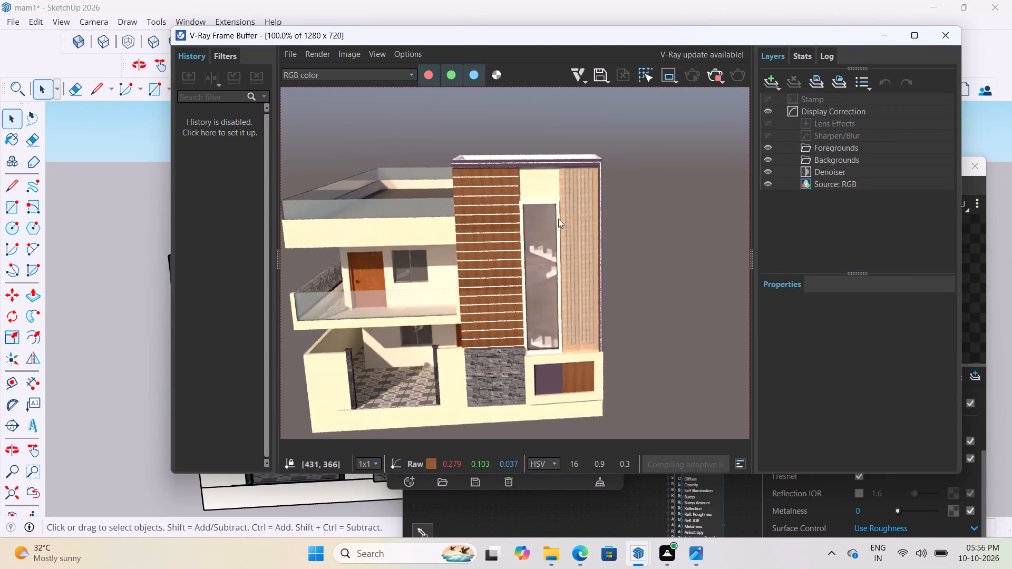
scroll(586, 158, "up", 1)
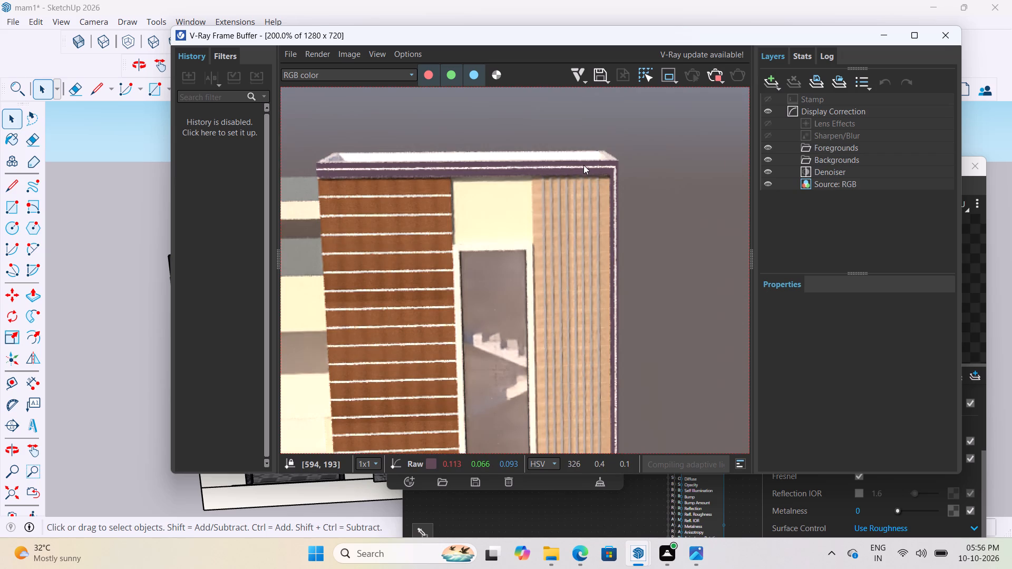
scroll(583, 165, "up", 1)
scroll(583, 165, "down", 2)
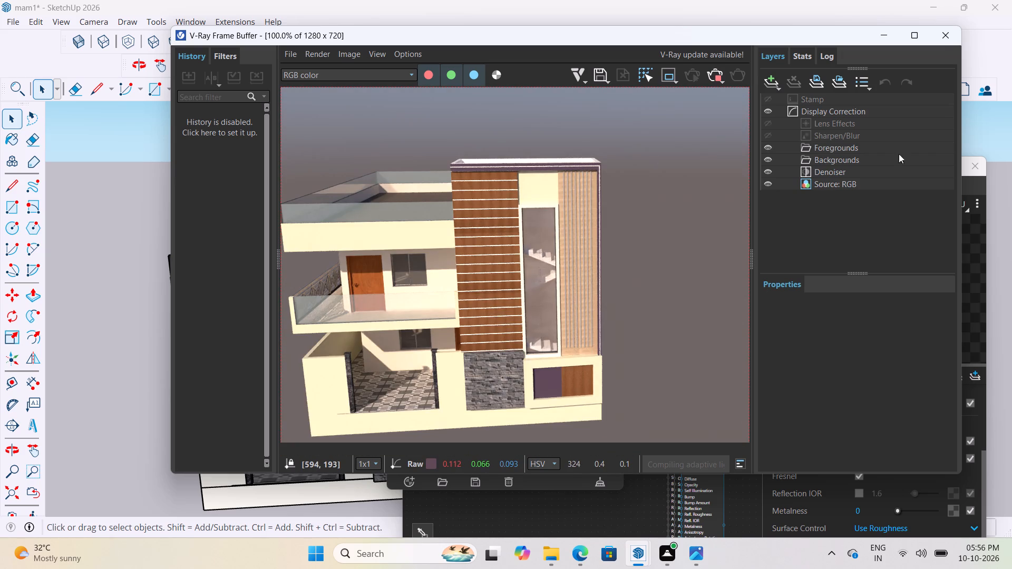
Switch off the SunLight among the scene lights in the V-Ray Asset Editor.
left_click(884, 31)
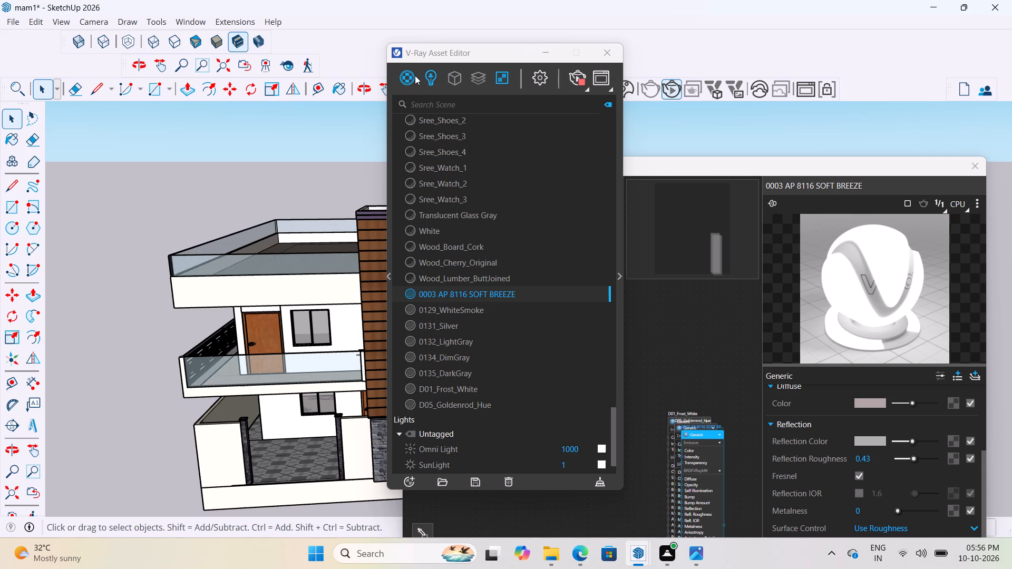
left_click(532, 77)
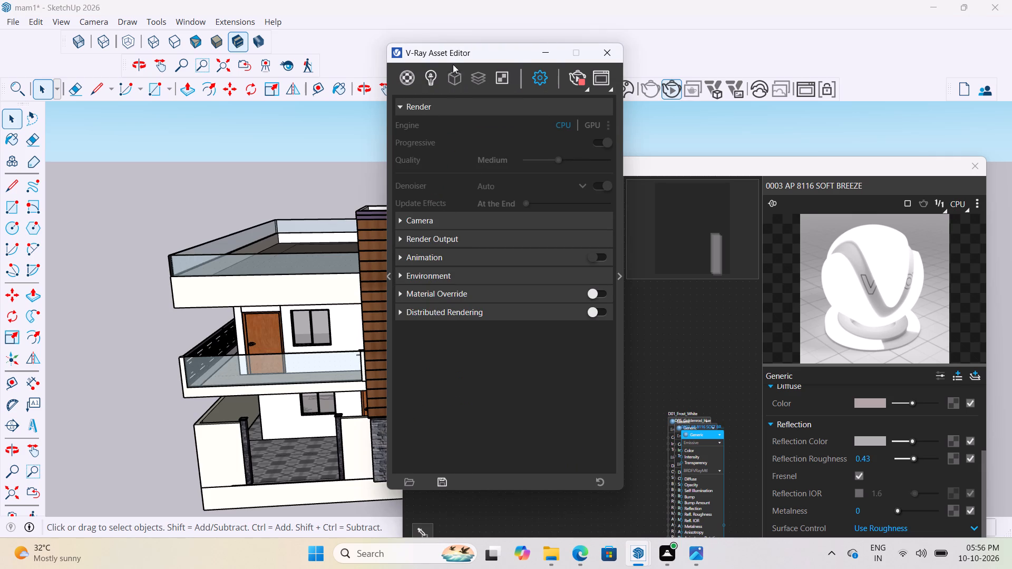
left_click(424, 77)
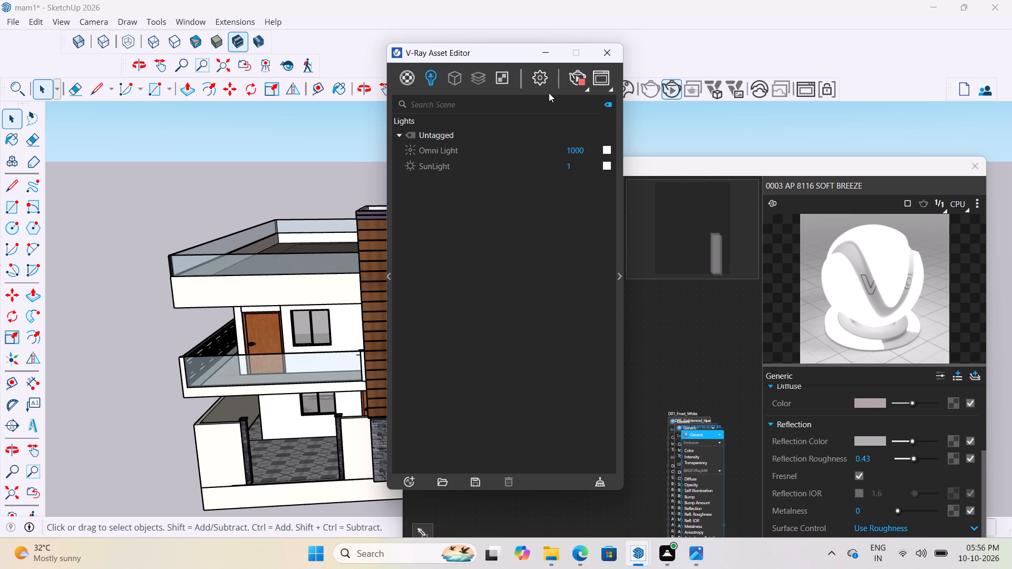
left_click(539, 76)
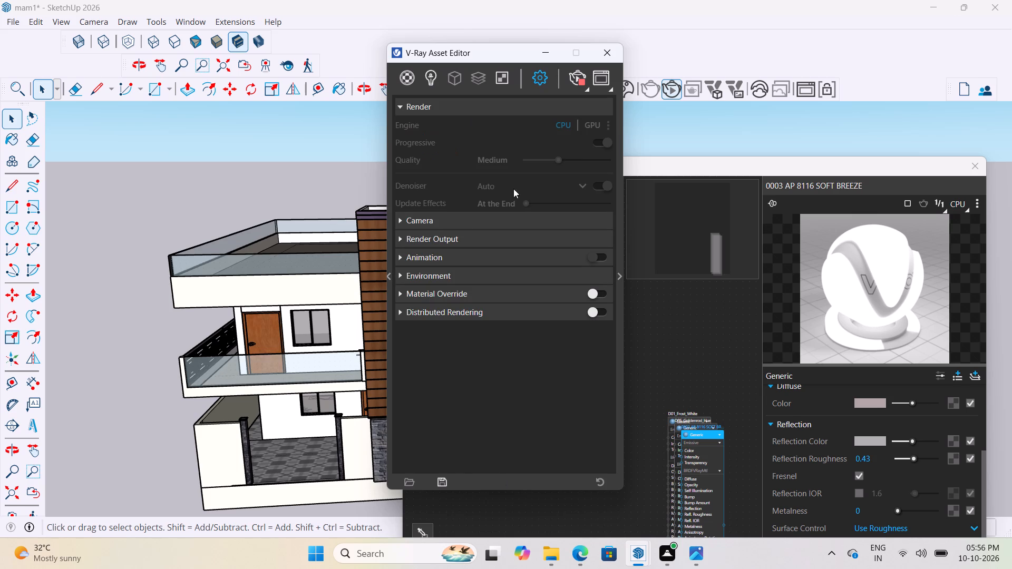
left_click(431, 80)
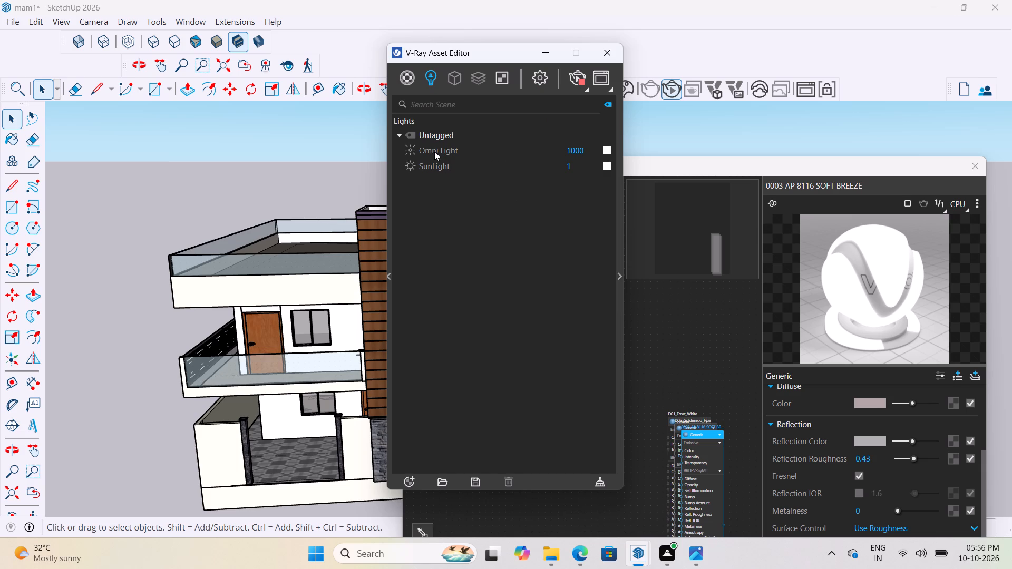
left_click(443, 166)
right_click(443, 166)
left_click(511, 300)
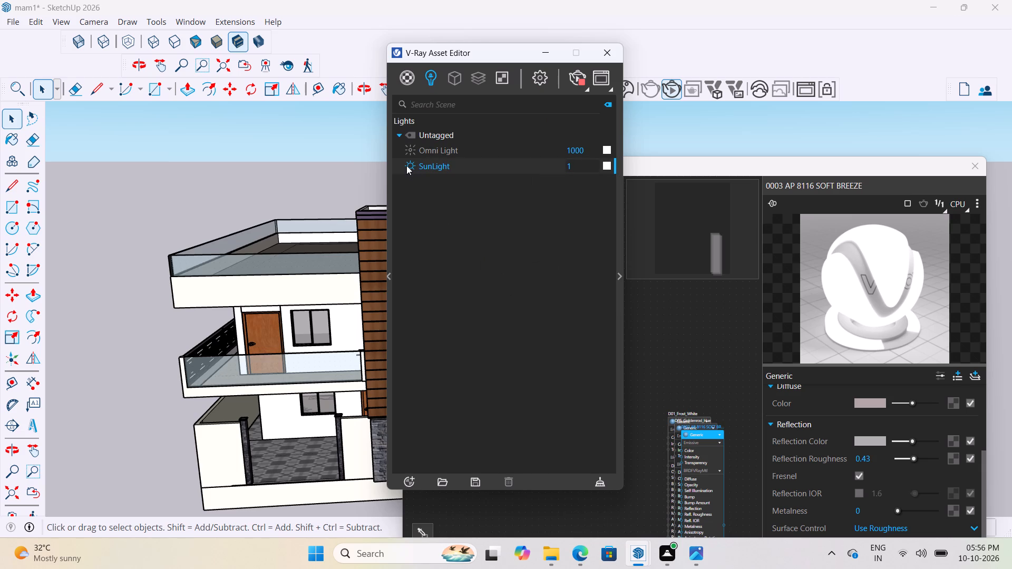
left_click(406, 165)
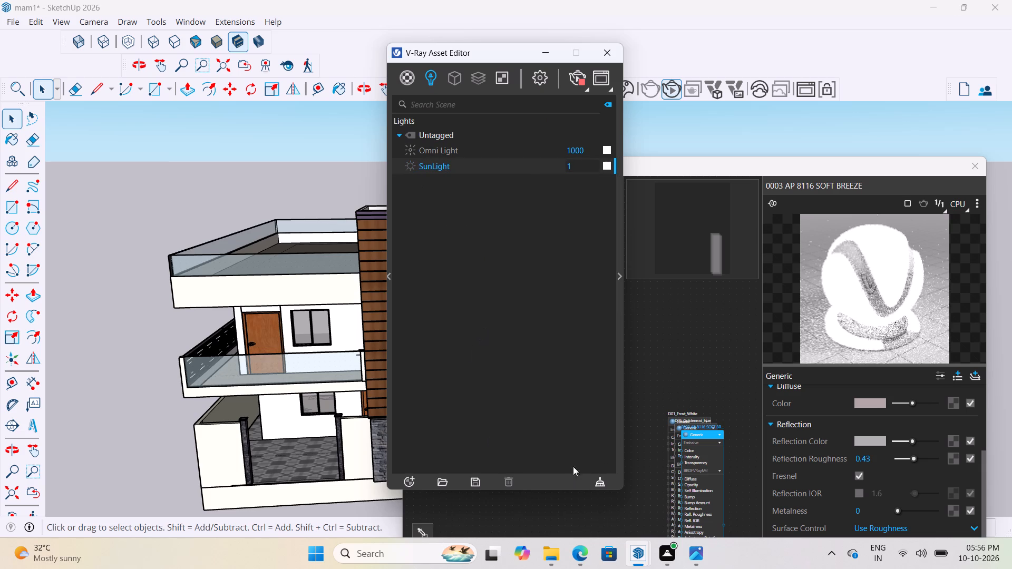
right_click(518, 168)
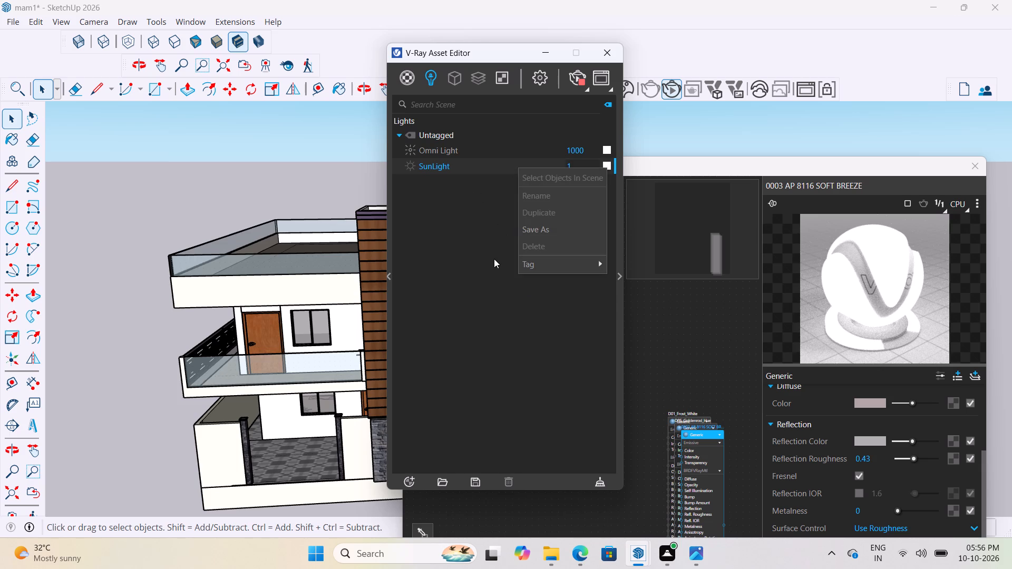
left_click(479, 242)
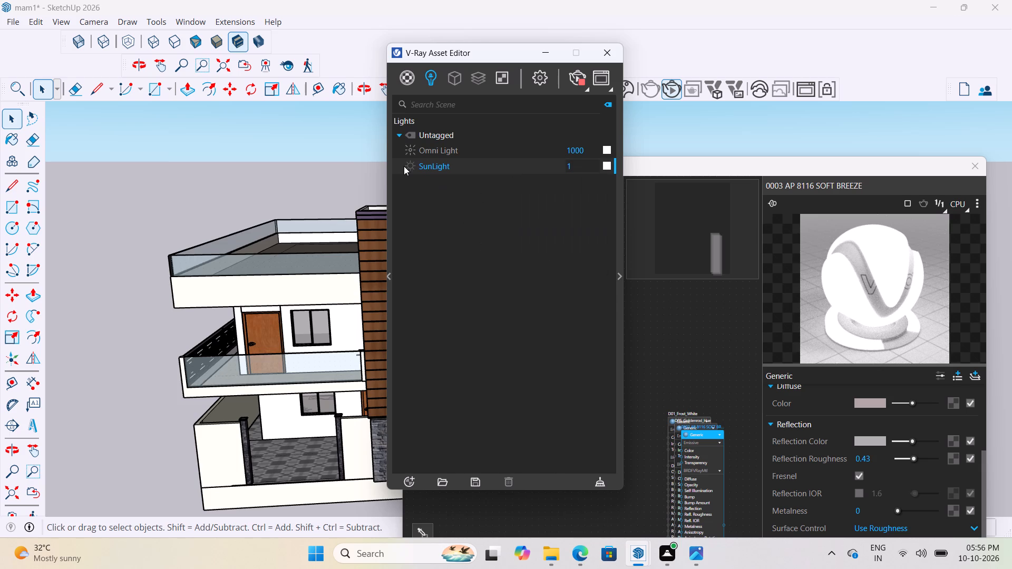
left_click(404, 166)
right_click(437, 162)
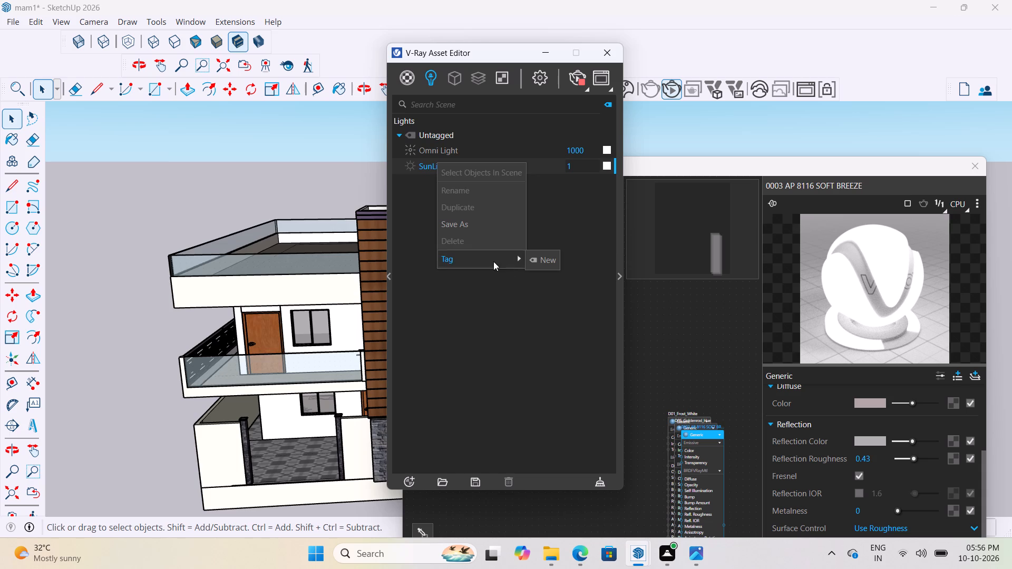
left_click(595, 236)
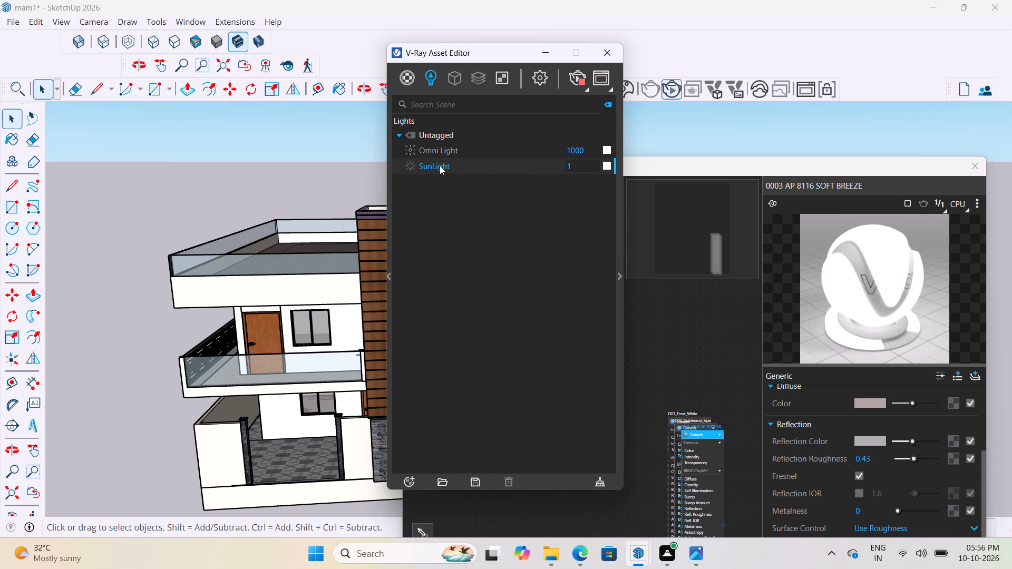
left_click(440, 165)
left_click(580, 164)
Look through the scene's V-Ray material list from the first material down to the last.
left_click(405, 77)
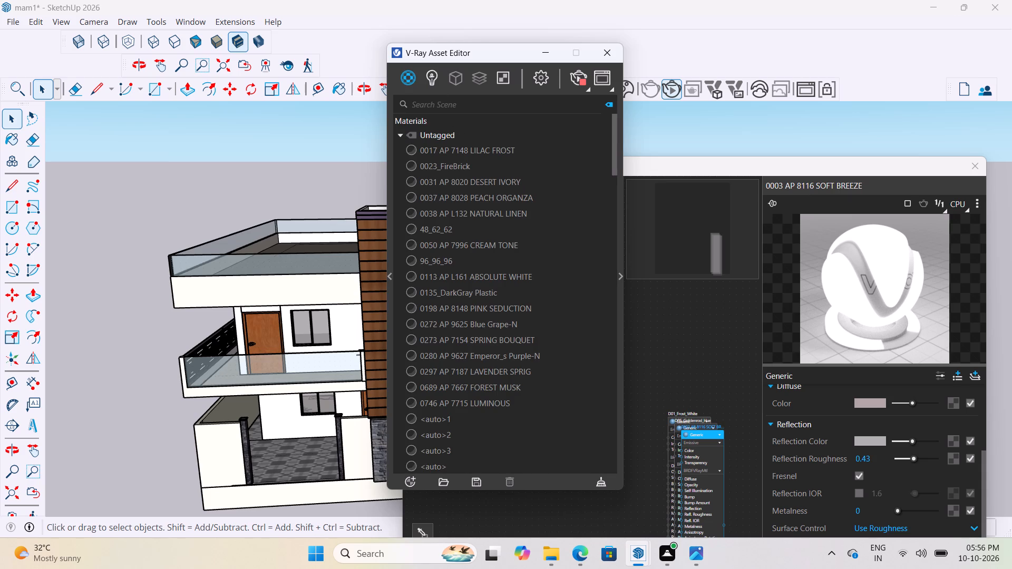
left_click(436, 86)
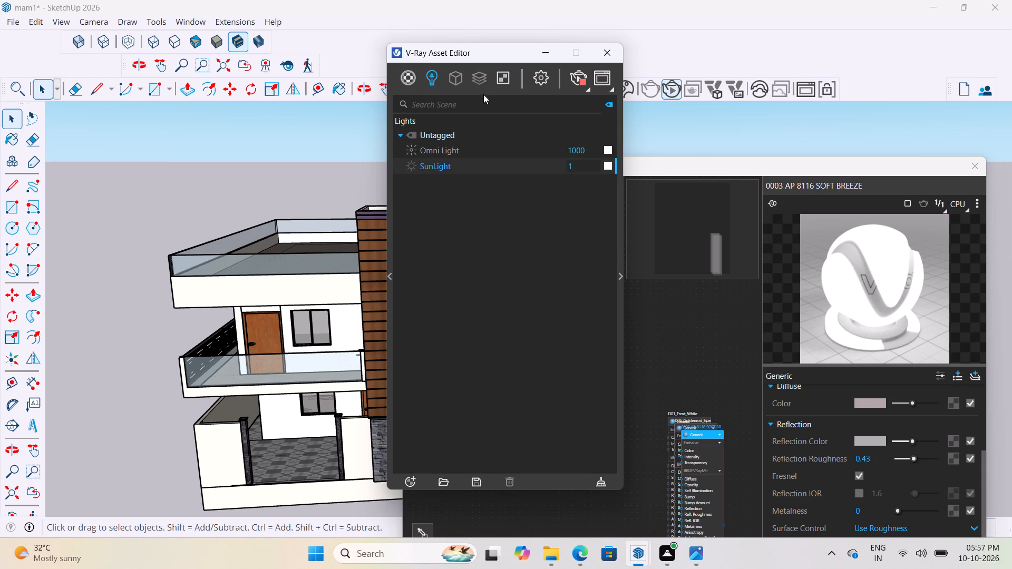
left_click(406, 80)
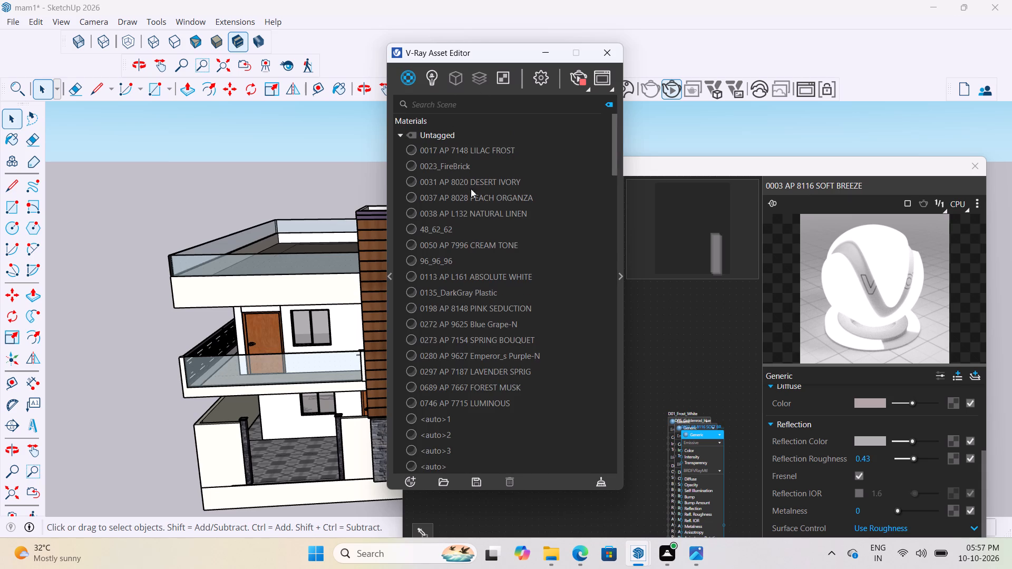
scroll(471, 453, "down", 19)
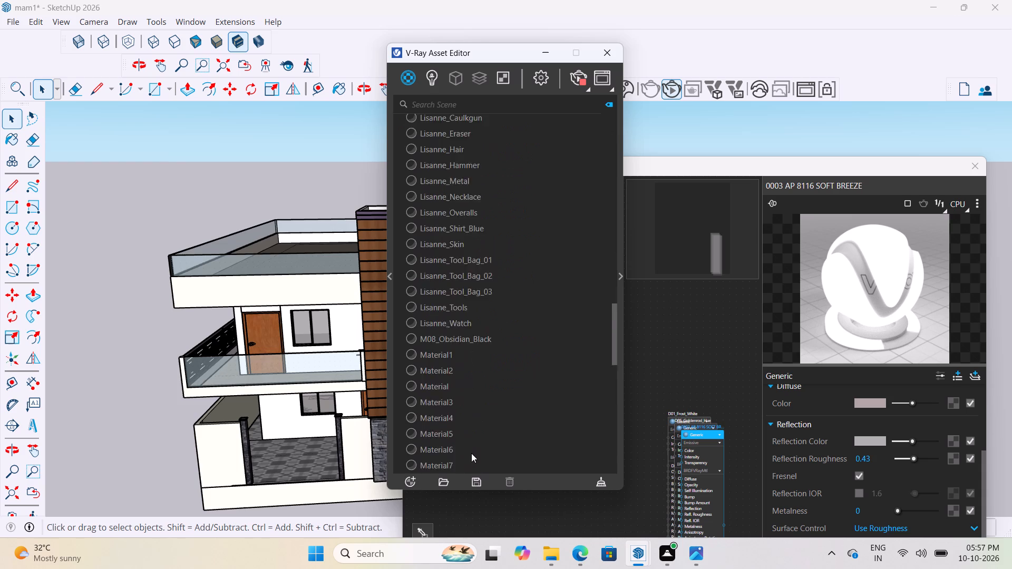
scroll(471, 453, "down", 18)
scroll(471, 453, "down", 6)
scroll(454, 399, "up", 15)
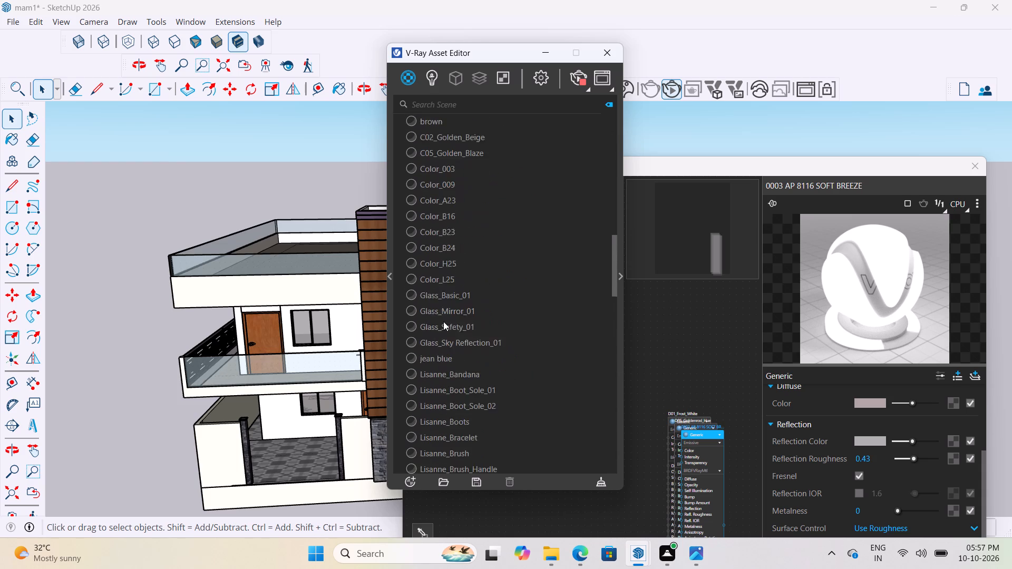
scroll(443, 321, "up", 10)
scroll(455, 346, "down", 20)
scroll(455, 346, "down", 19)
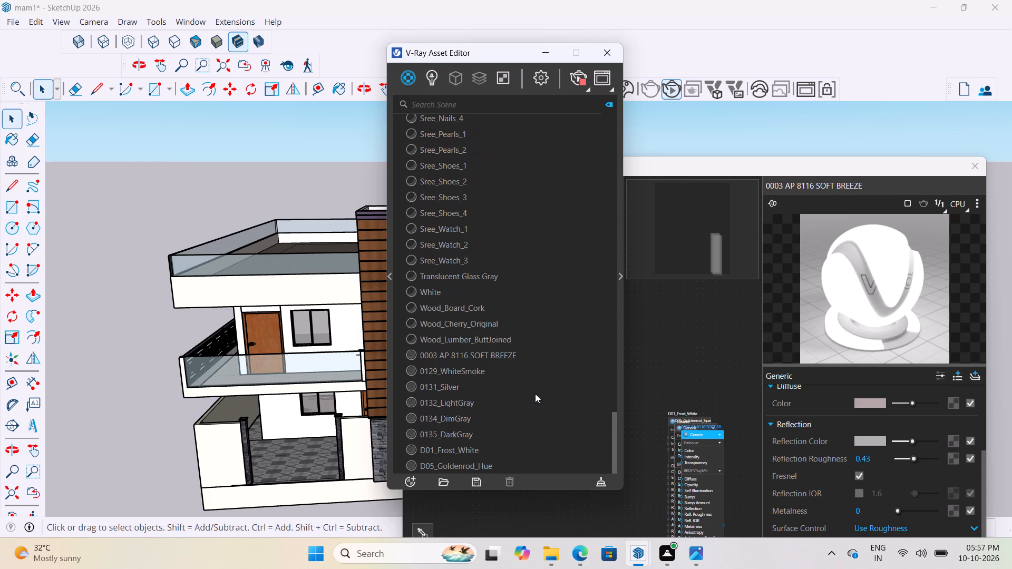
scroll(535, 394, "down", 7)
scroll(589, 450, "up", 20)
scroll(589, 450, "up", 5)
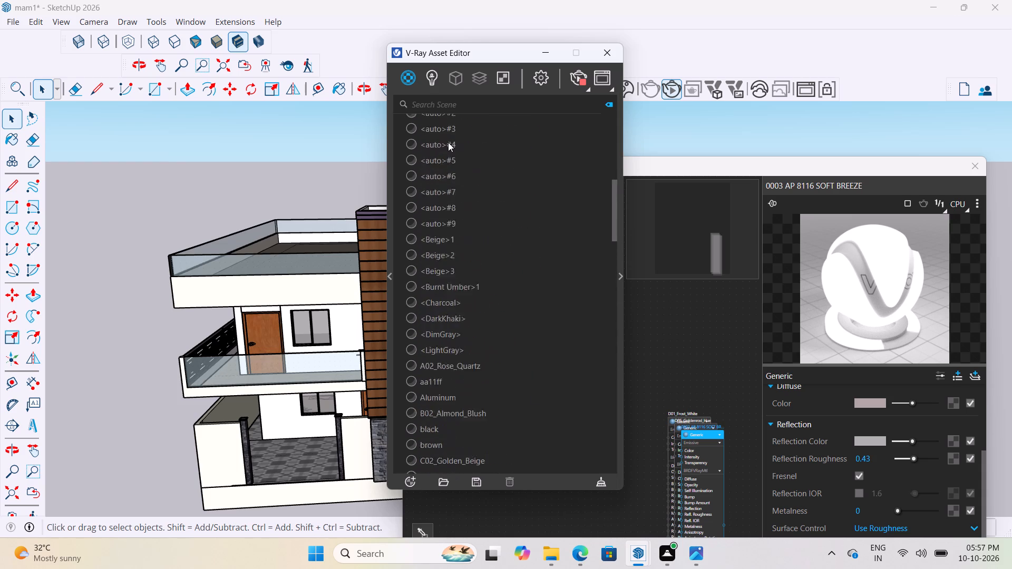
scroll(448, 142, "up", 11)
Enable Custom Orientation for the SunLight and set its horizontal angle to about 9.5 and vertical angle to about 7.3.
left_click(425, 71)
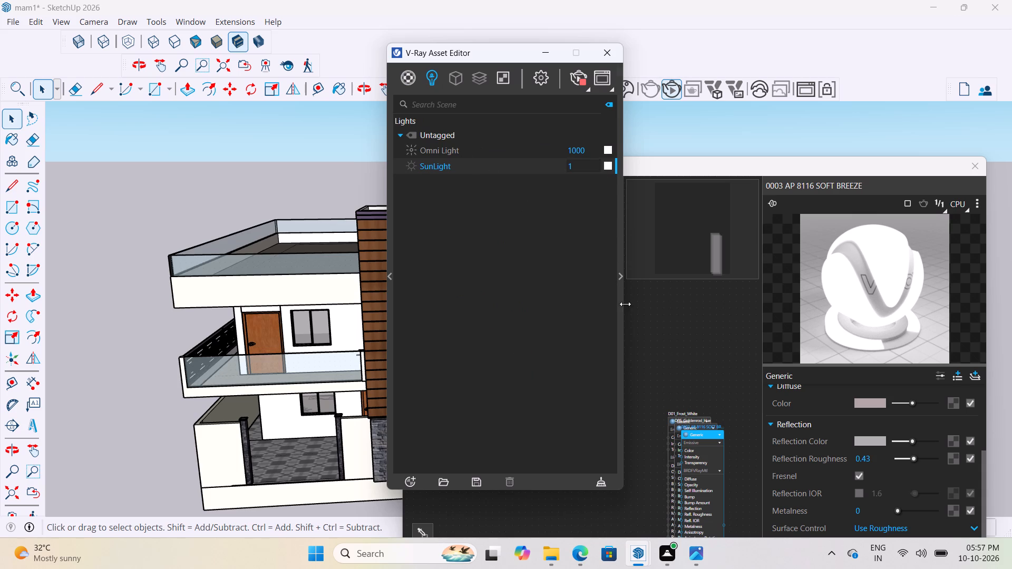
left_click(620, 273)
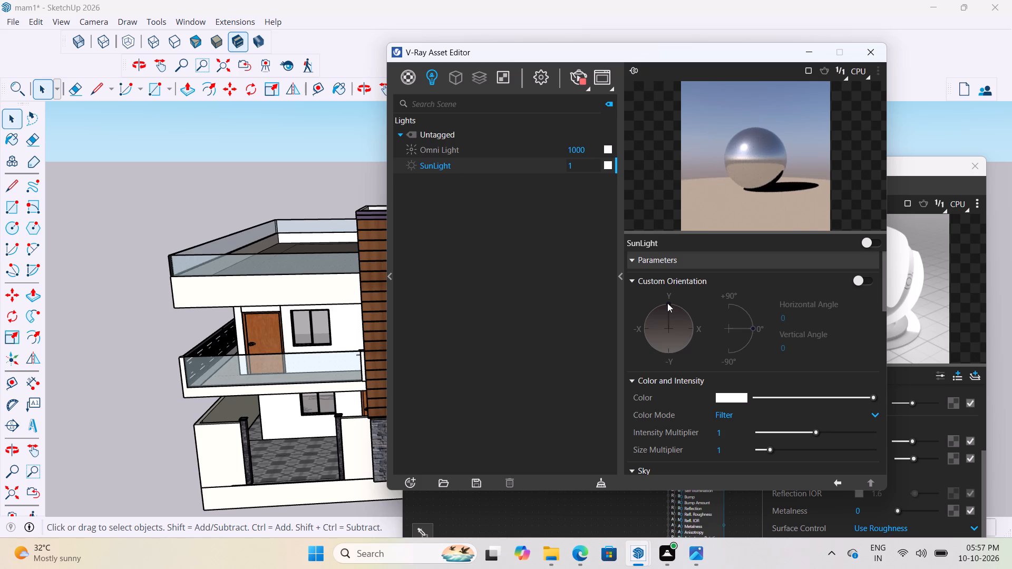
left_click(863, 278)
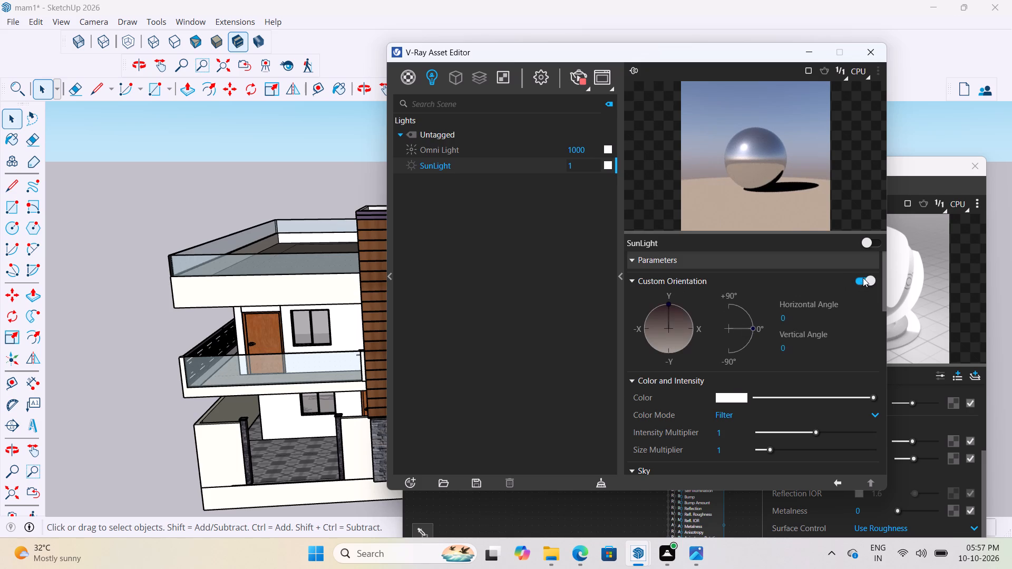
left_click_drag(670, 301, 680, 312)
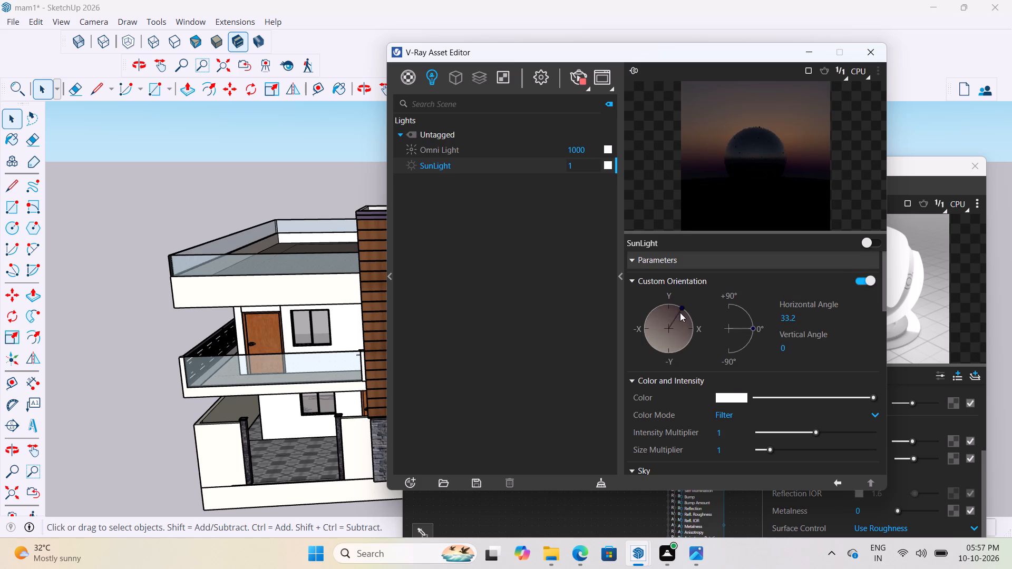
left_click_drag(680, 312, 685, 340)
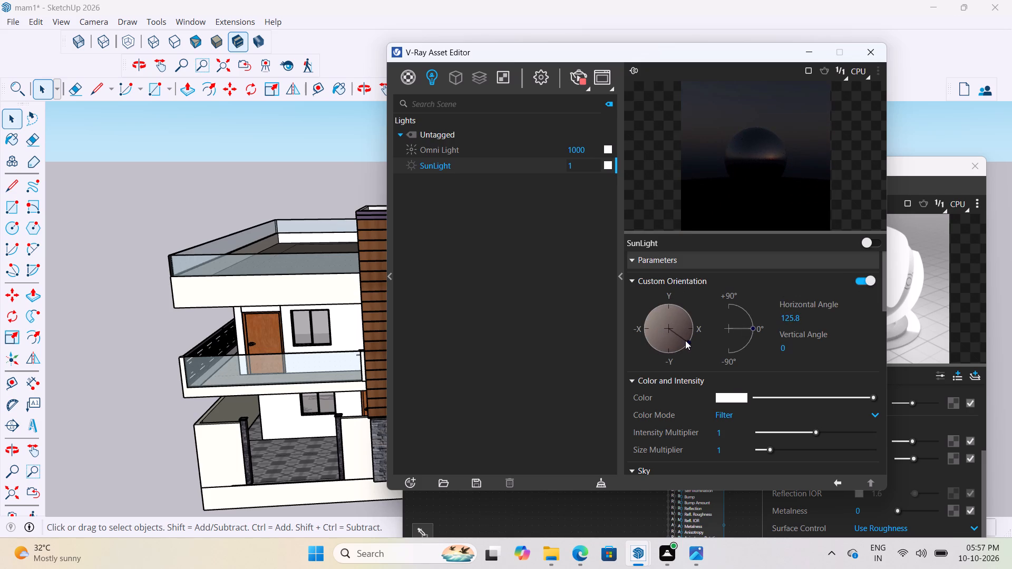
left_click_drag(685, 340, 653, 353)
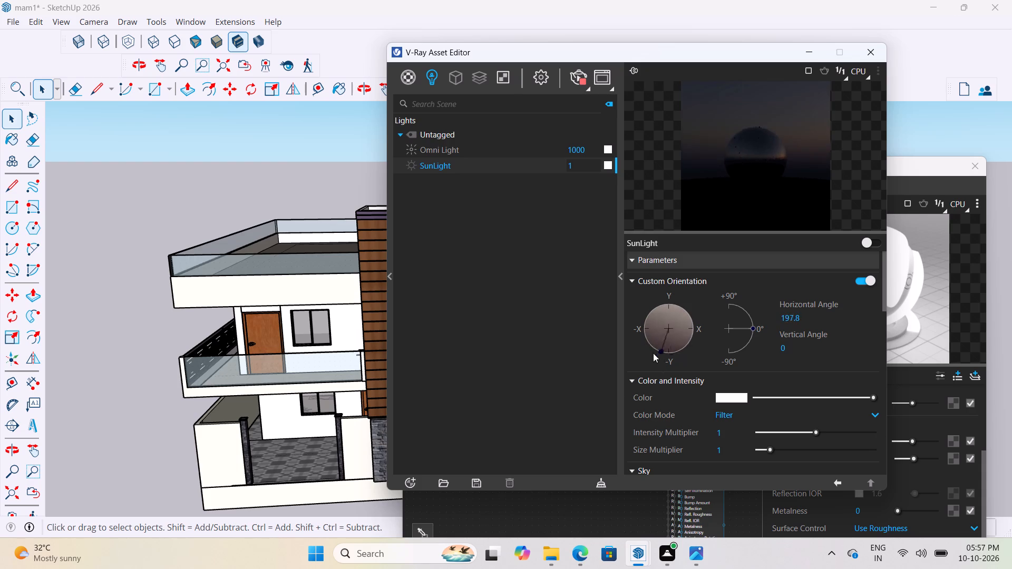
left_click_drag(653, 353, 672, 312)
left_click(752, 325)
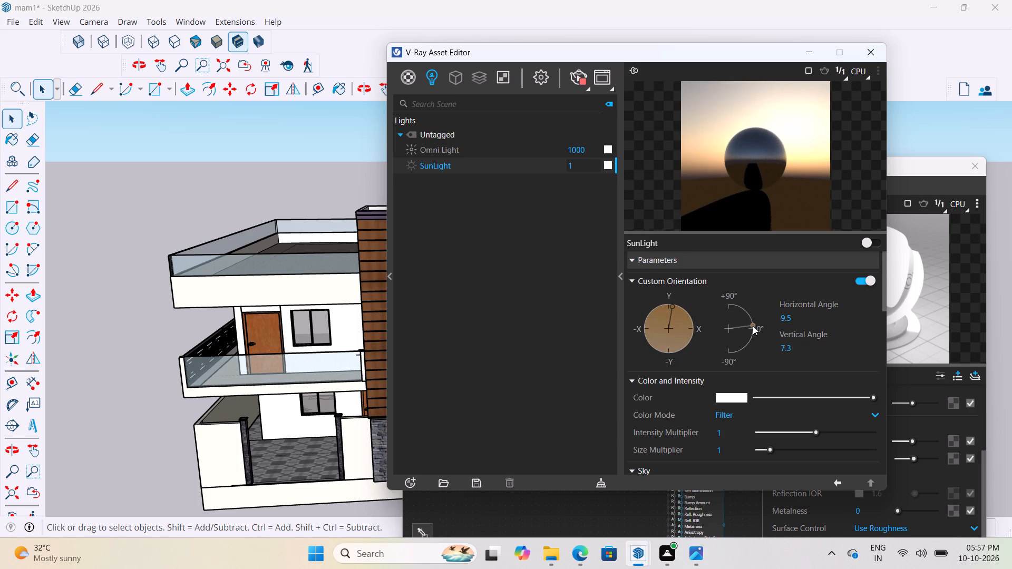
Examine the stair tower's groove strip and the whole house front in the V-Ray render with the low sun angle.
left_click(793, 50)
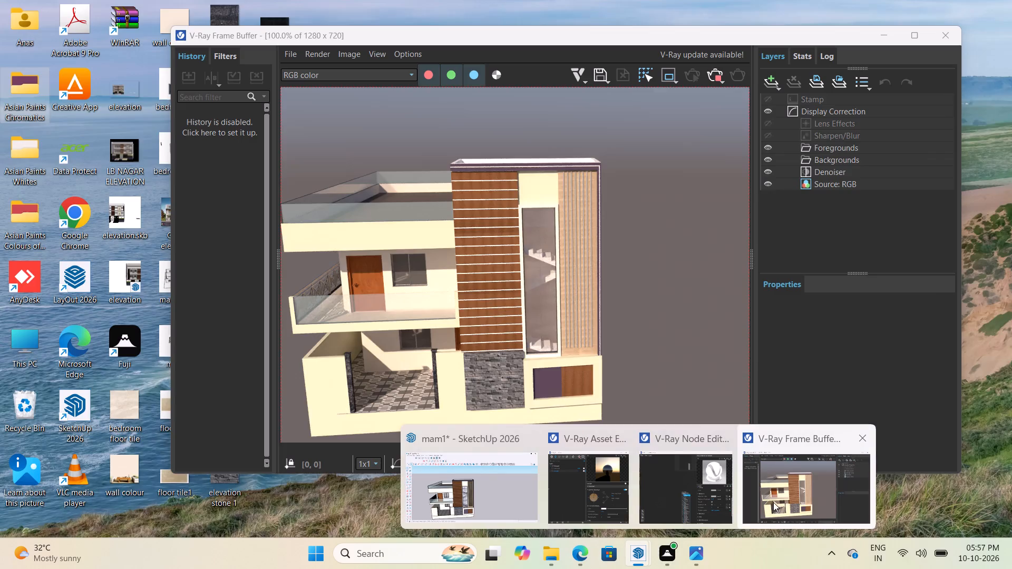
left_click(773, 502)
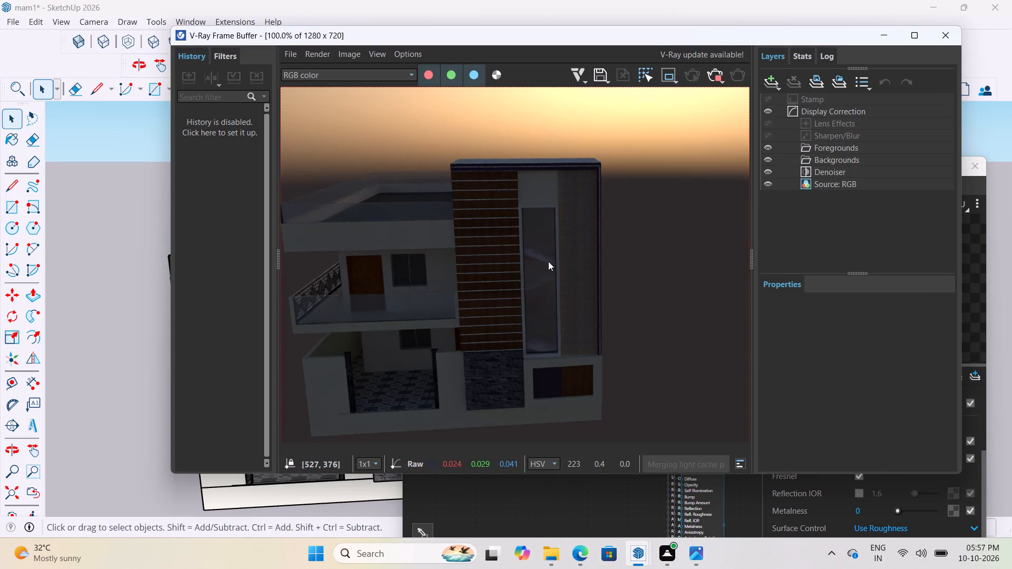
scroll(654, 266, "down", 1)
scroll(465, 263, "up", 1)
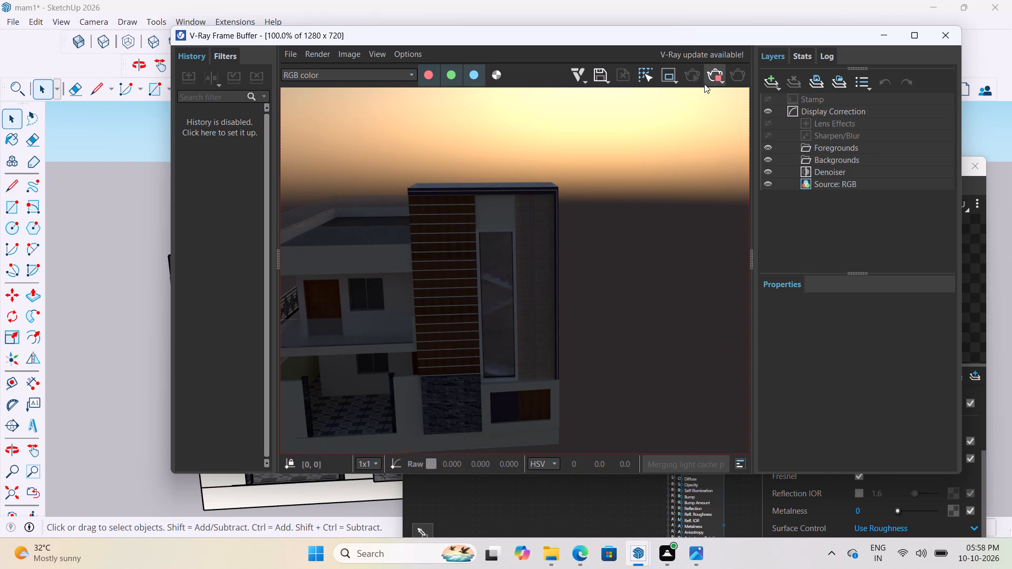
scroll(439, 214, "up", 2)
scroll(445, 169, "up", 2)
scroll(461, 202, "down", 4)
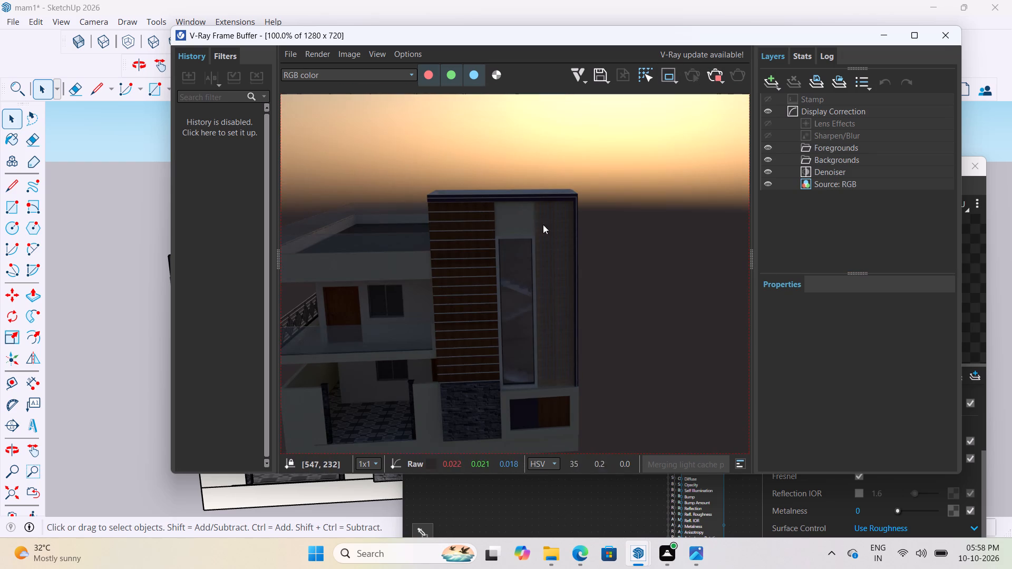
scroll(571, 182, "up", 4)
scroll(621, 214, "down", 3)
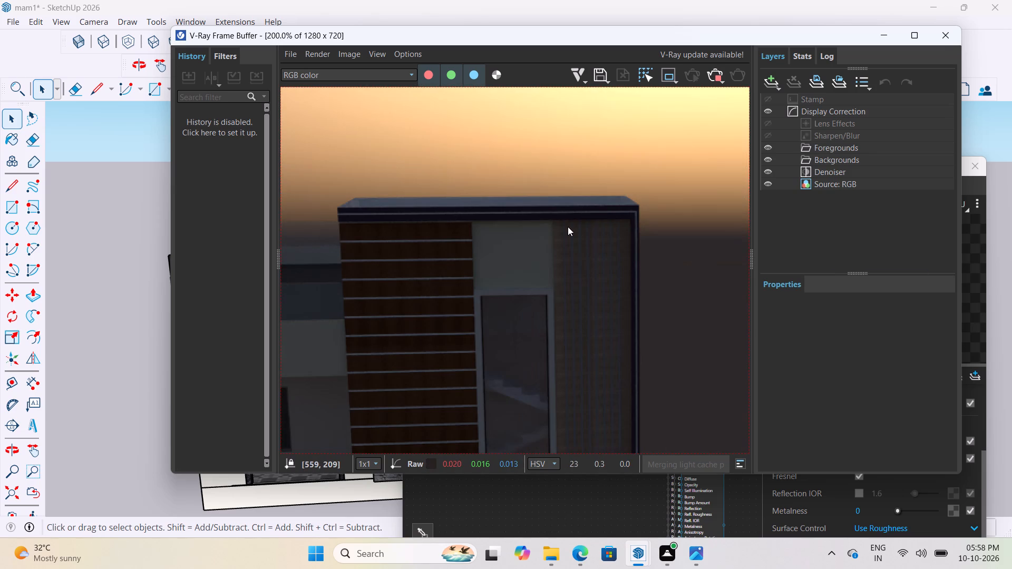
middle_click(568, 227)
scroll(568, 227, "down", 2)
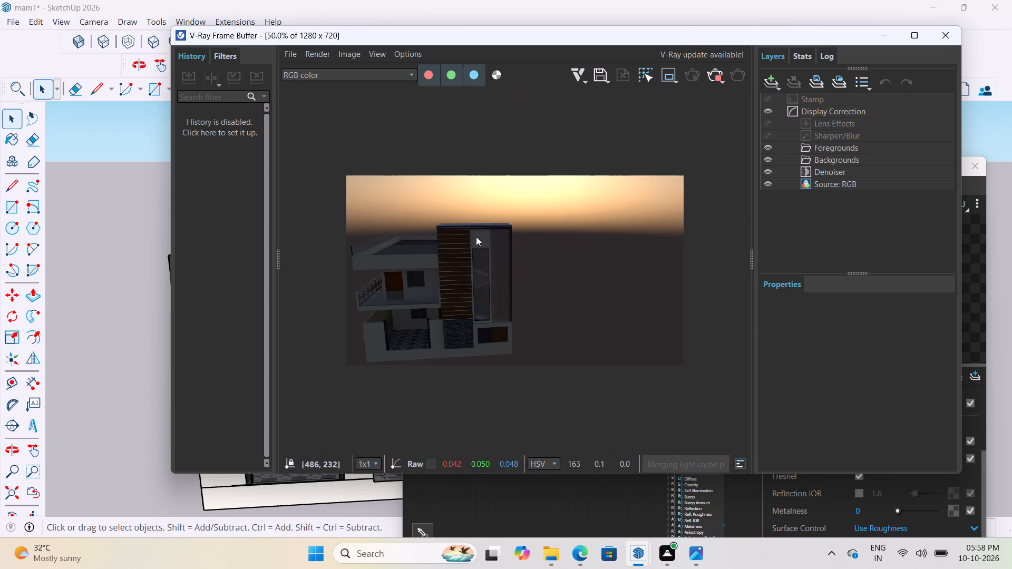
scroll(476, 237, "up", 2)
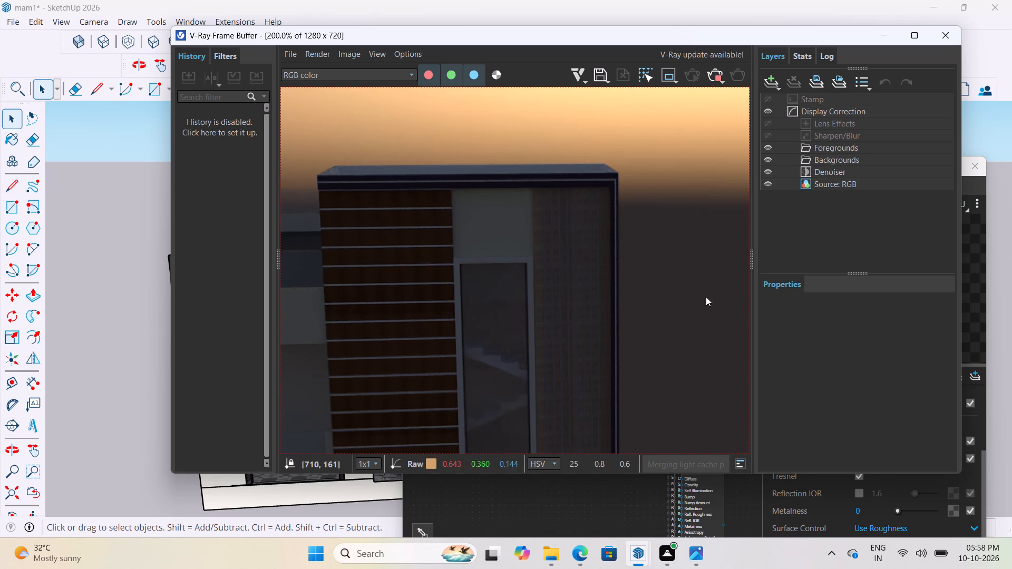
scroll(633, 221, "down", 1)
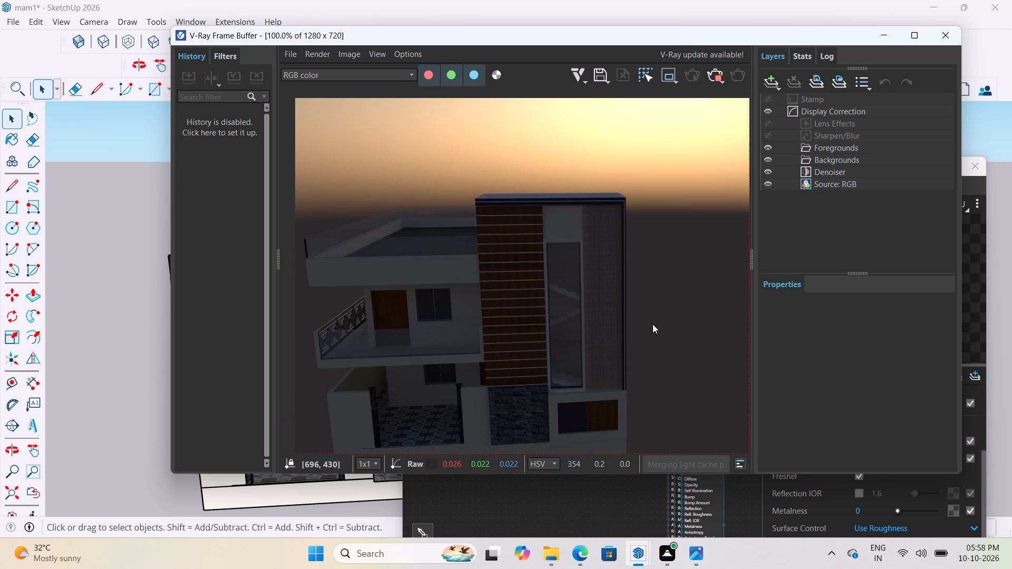
scroll(633, 295, "down", 2)
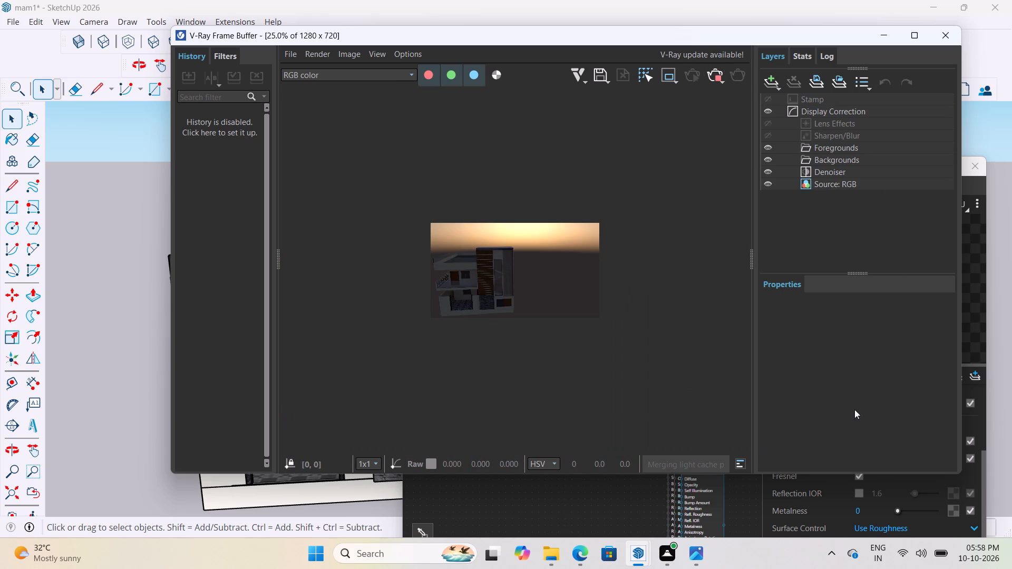
left_click(885, 32)
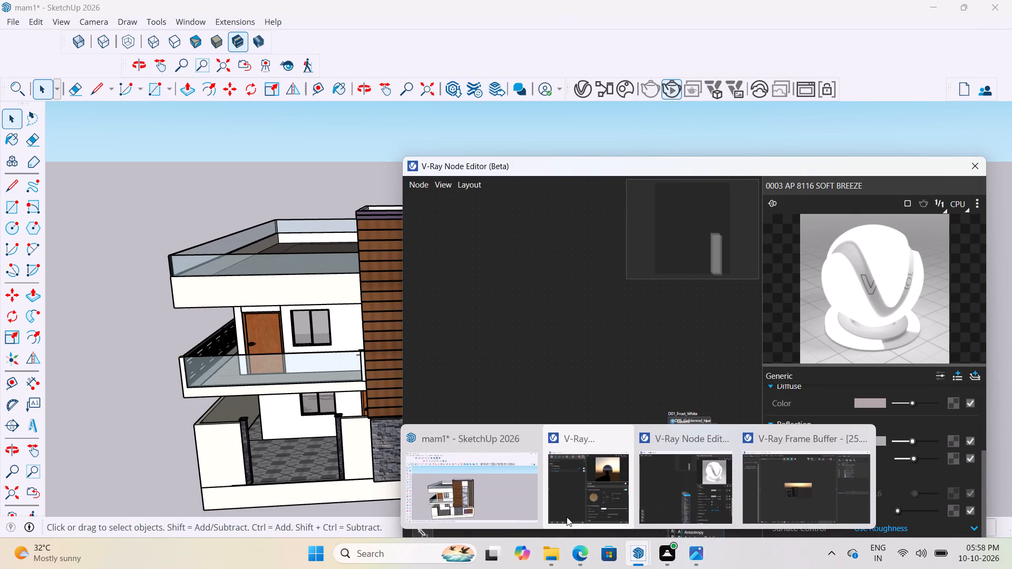
left_click(764, 498)
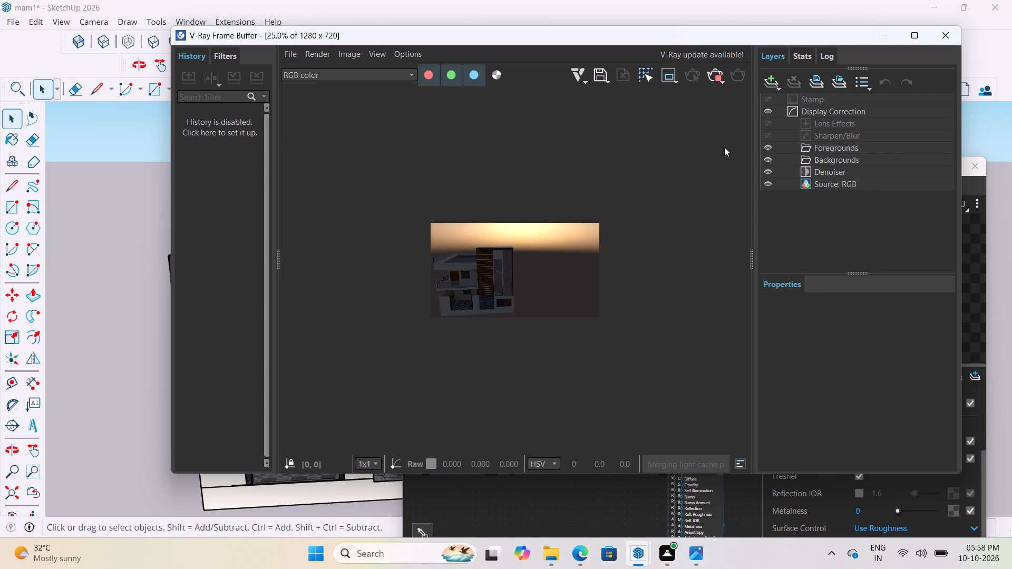
scroll(476, 281, "up", 2)
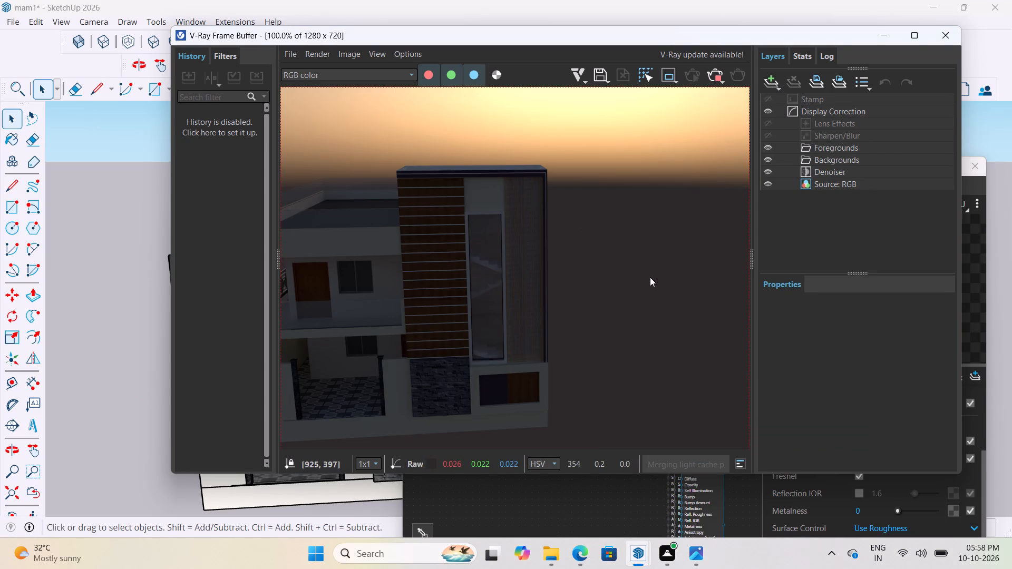
scroll(650, 277, "down", 1)
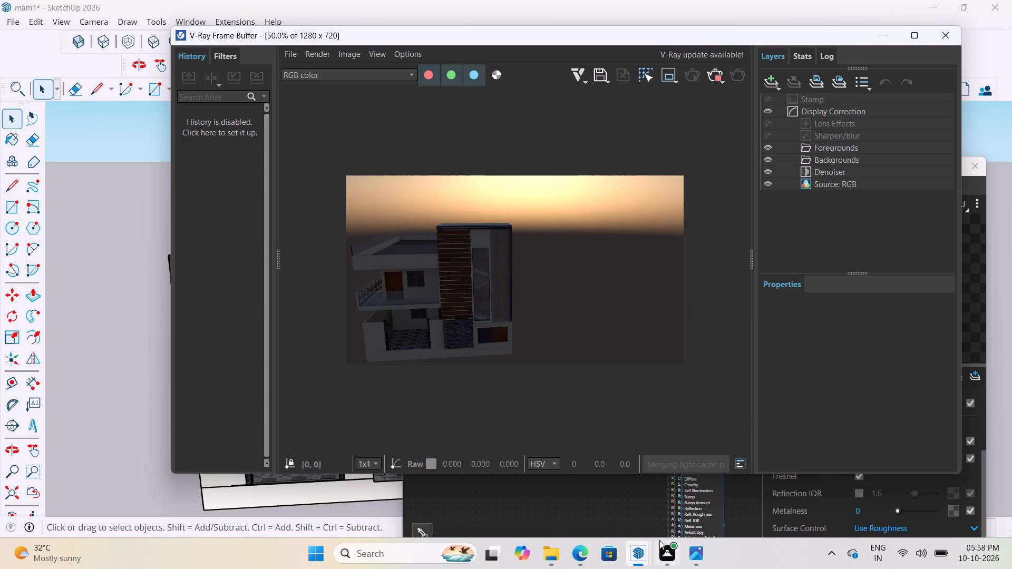
Reorient the SunLight to a vertical angle of about 49.2 and a horizontal angle of about 112.1.
left_click(610, 495)
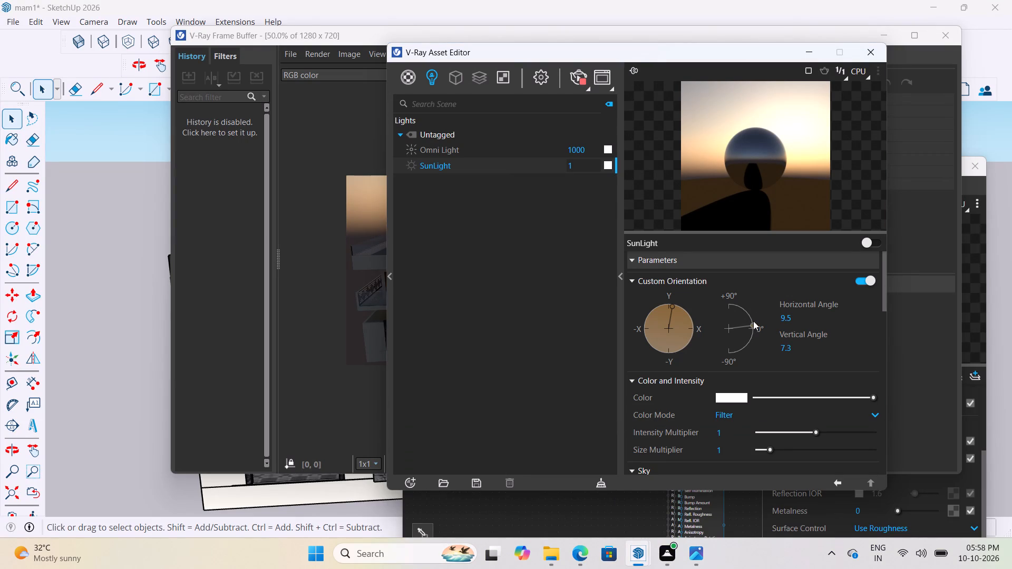
left_click_drag(753, 321, 752, 302)
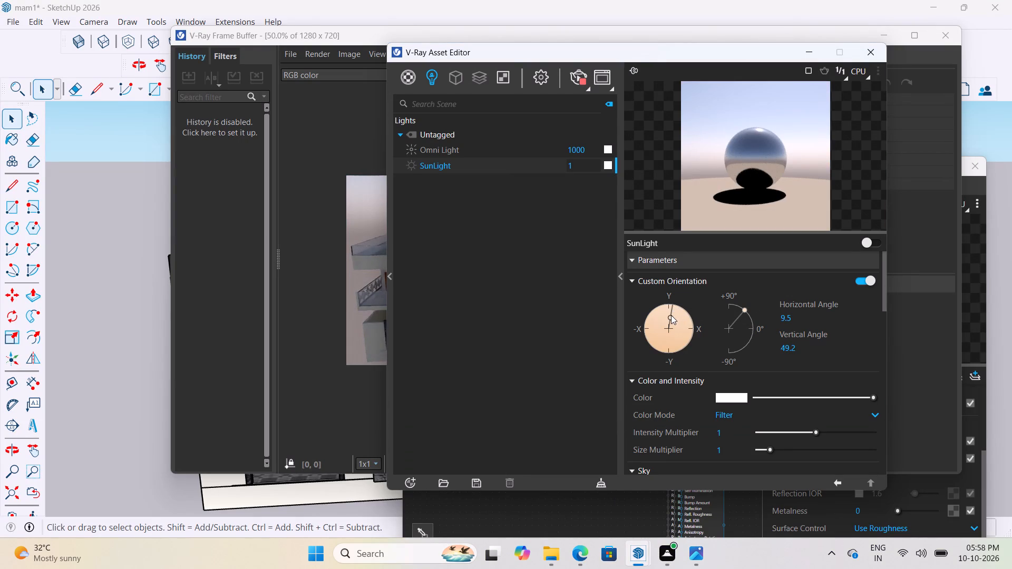
left_click_drag(671, 315, 682, 324)
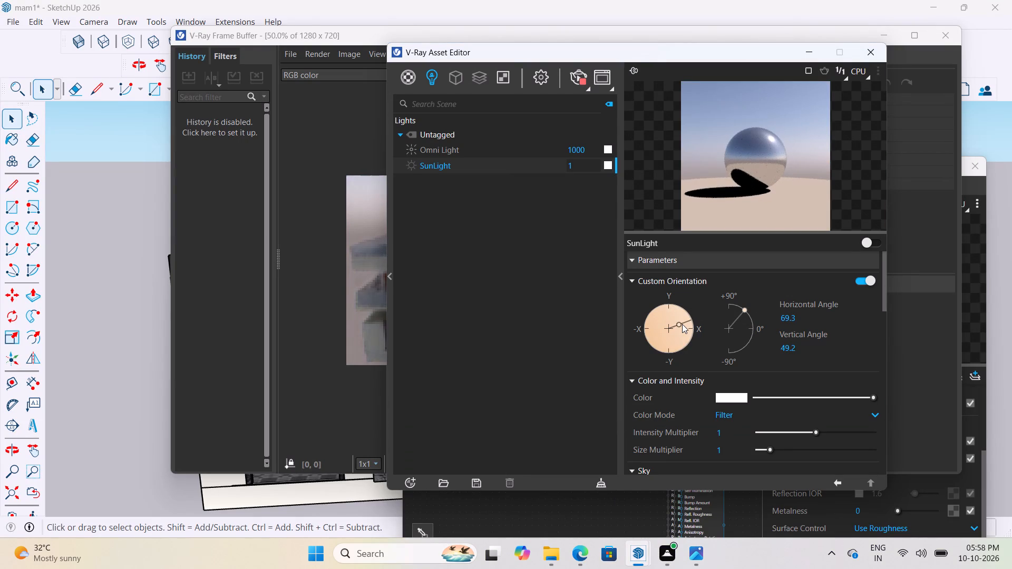
left_click_drag(682, 324, 684, 335)
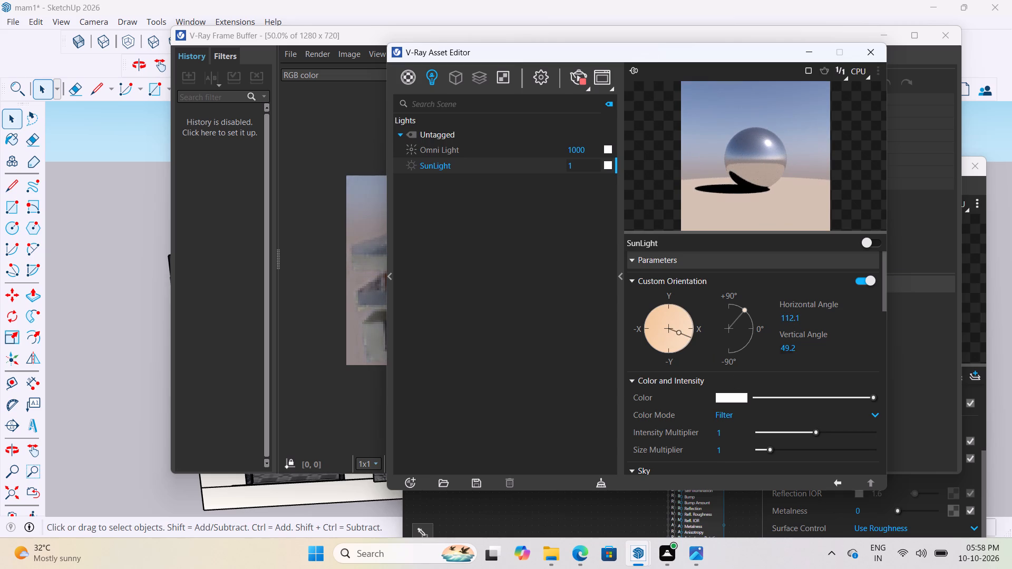
Lower the SunLight's intensity multiplier to about 0.246.
scroll(762, 417, "down", 2)
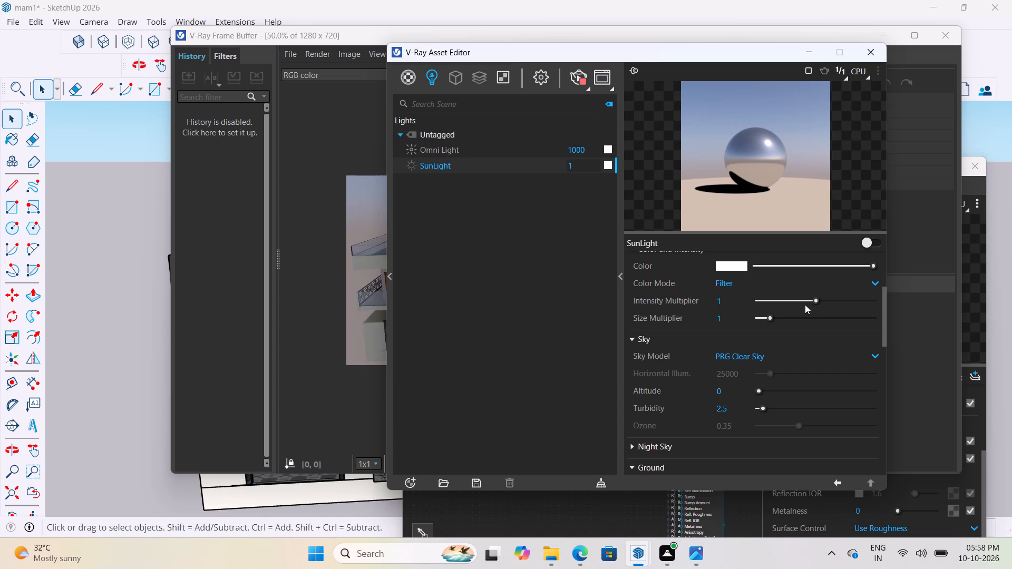
left_click_drag(818, 299, 824, 299)
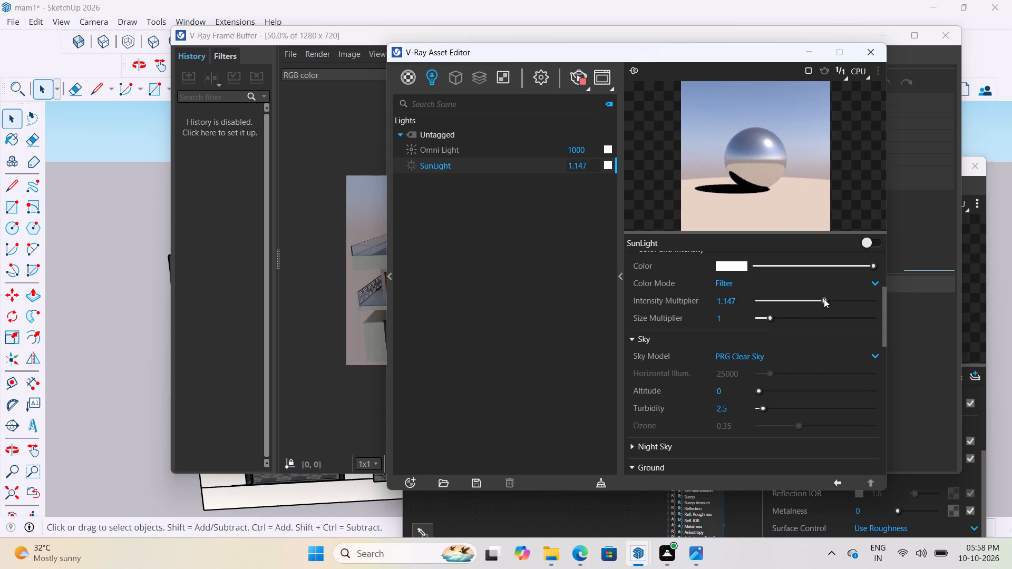
left_click_drag(824, 299, 810, 300)
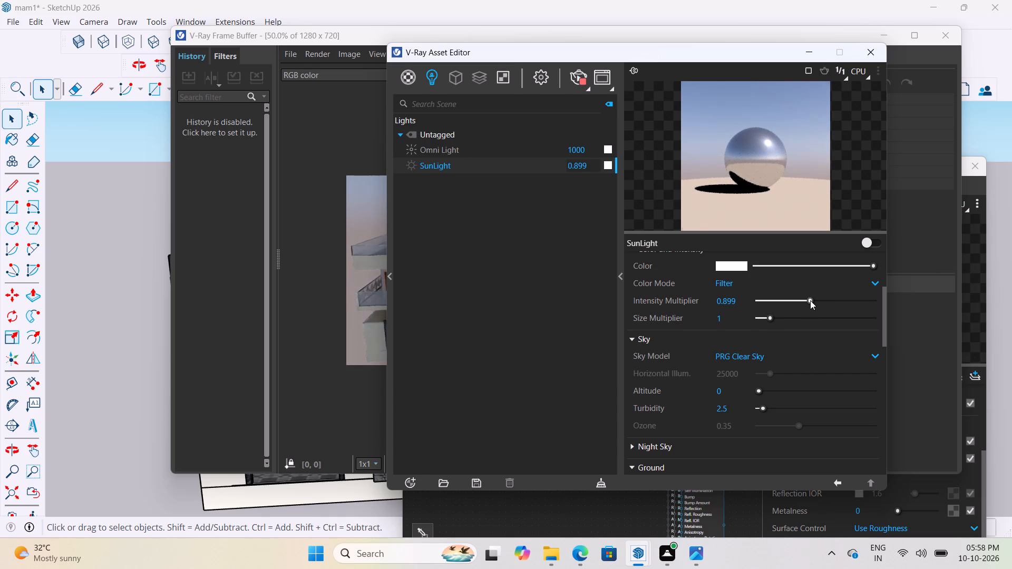
left_click_drag(810, 300, 823, 298)
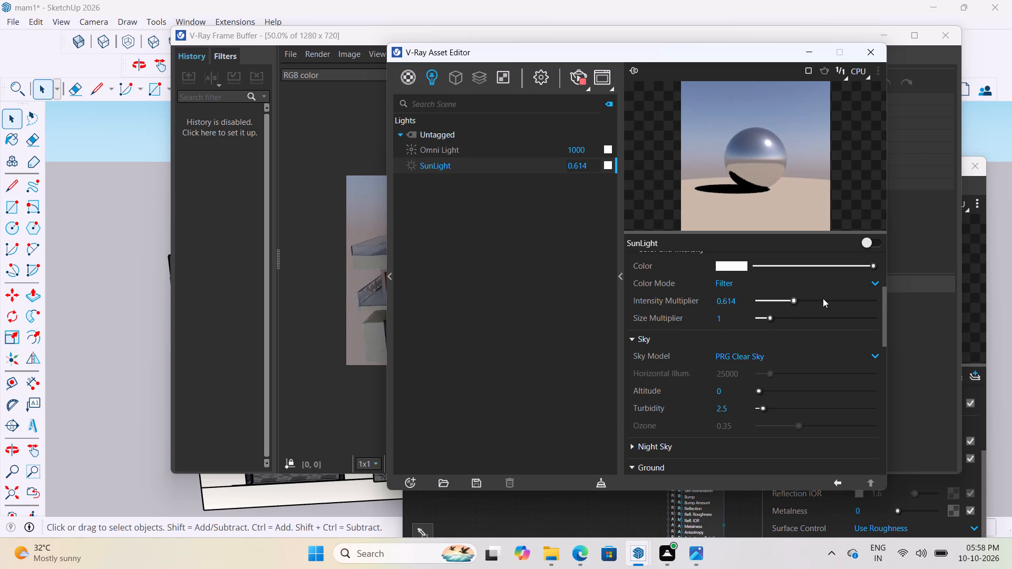
left_click_drag(823, 298, 765, 300)
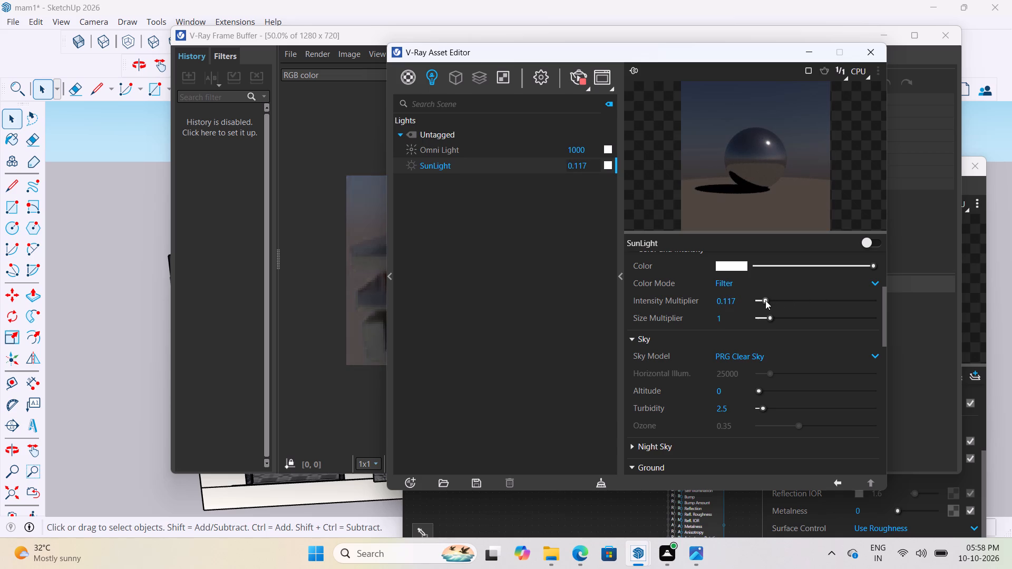
left_click_drag(765, 300, 773, 300)
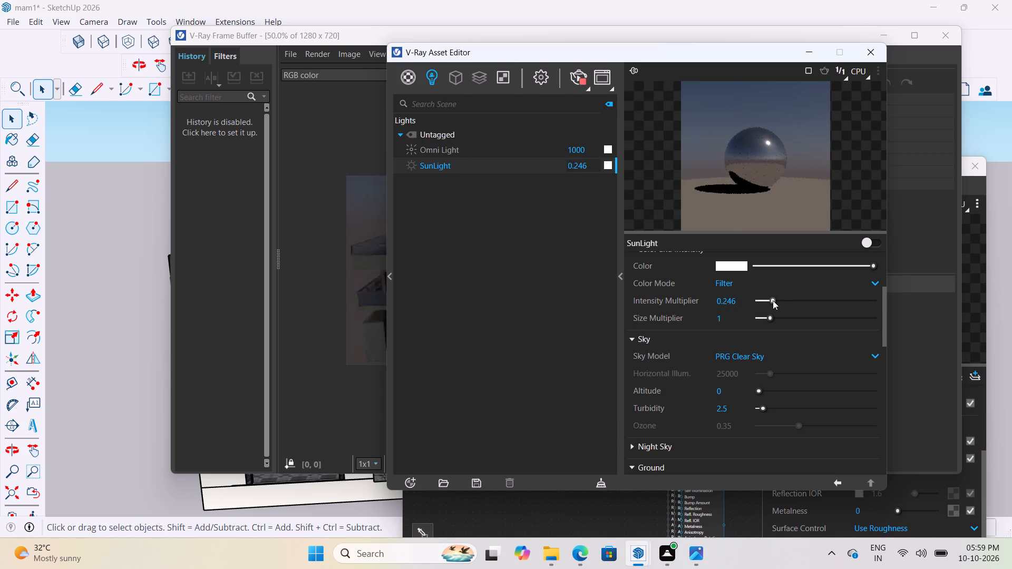
Check the house front in the V-Ray render with the dimmed sunlight and stop the interactive render.
left_click(814, 48)
left_click(887, 34)
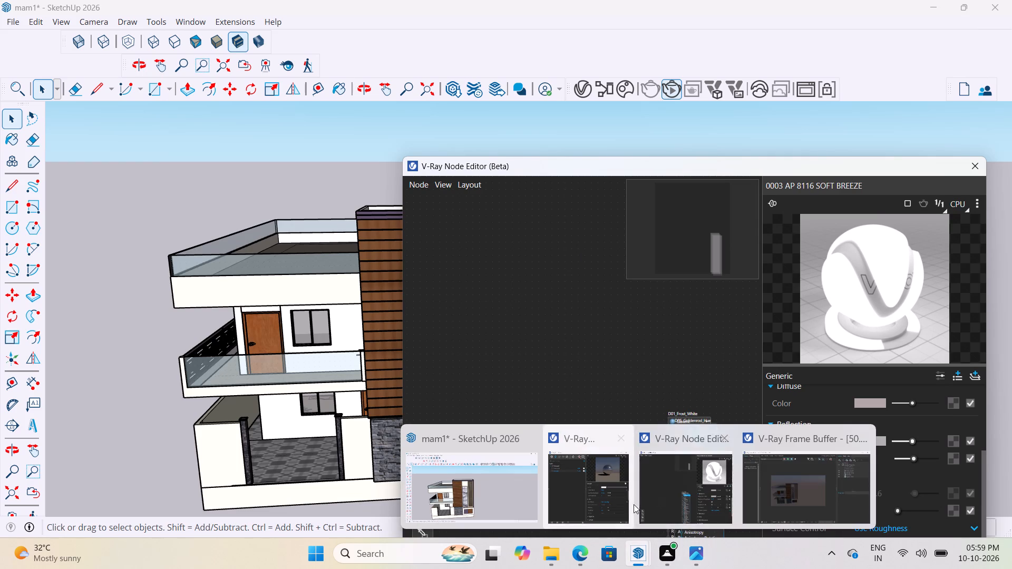
left_click(774, 492)
scroll(432, 308, "up", 2)
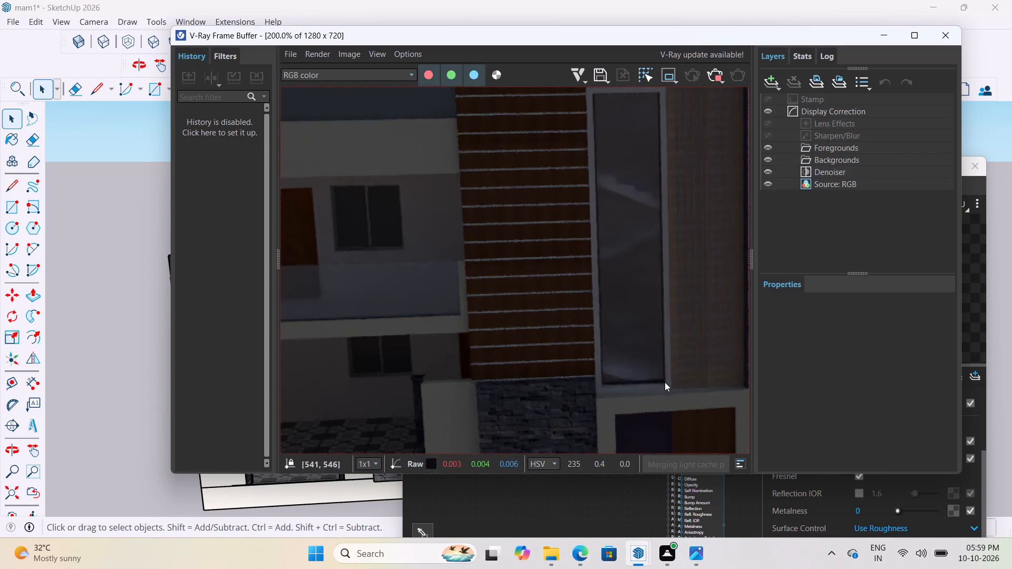
scroll(677, 386, "down", 2)
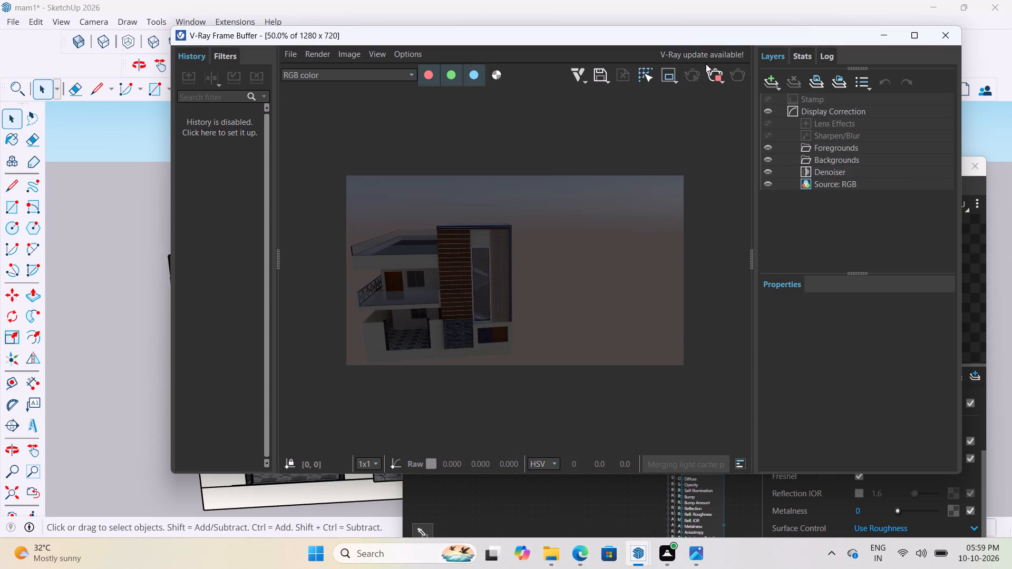
left_click(708, 77)
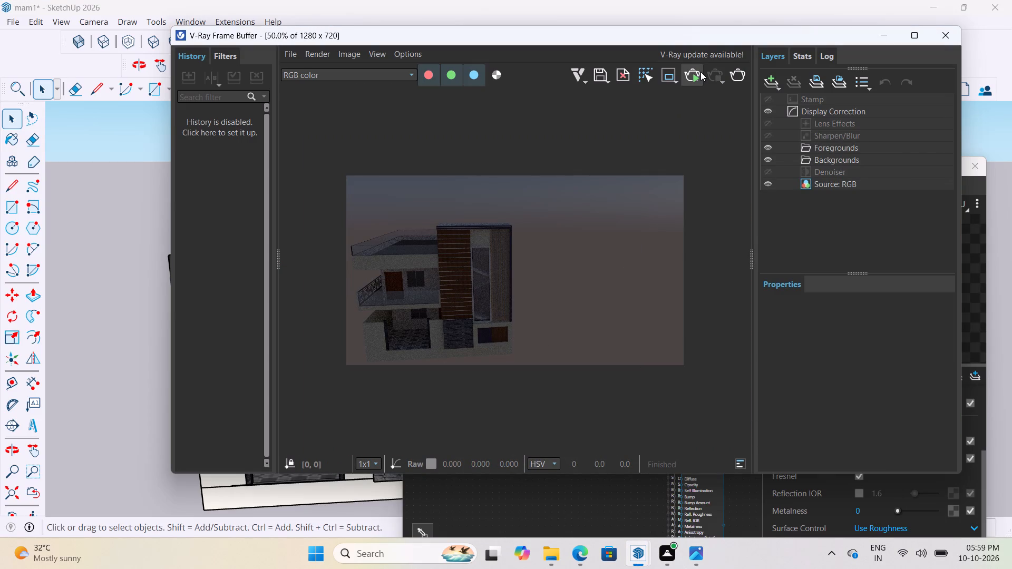
Restart the interactive V-Ray render and examine the groove strip around the stair tower's top edge and corner up close.
left_click(700, 72)
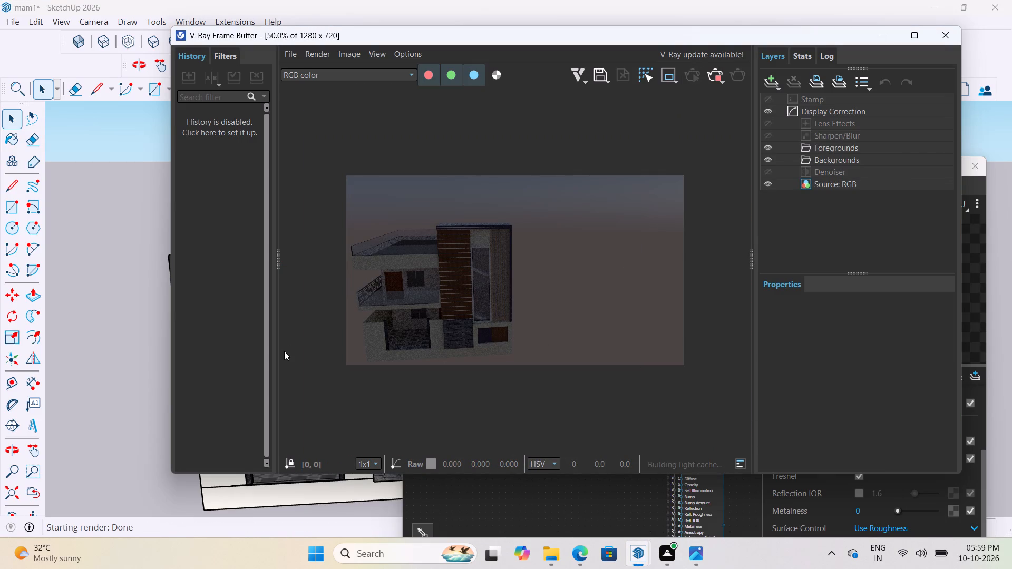
scroll(444, 285, "up", 1)
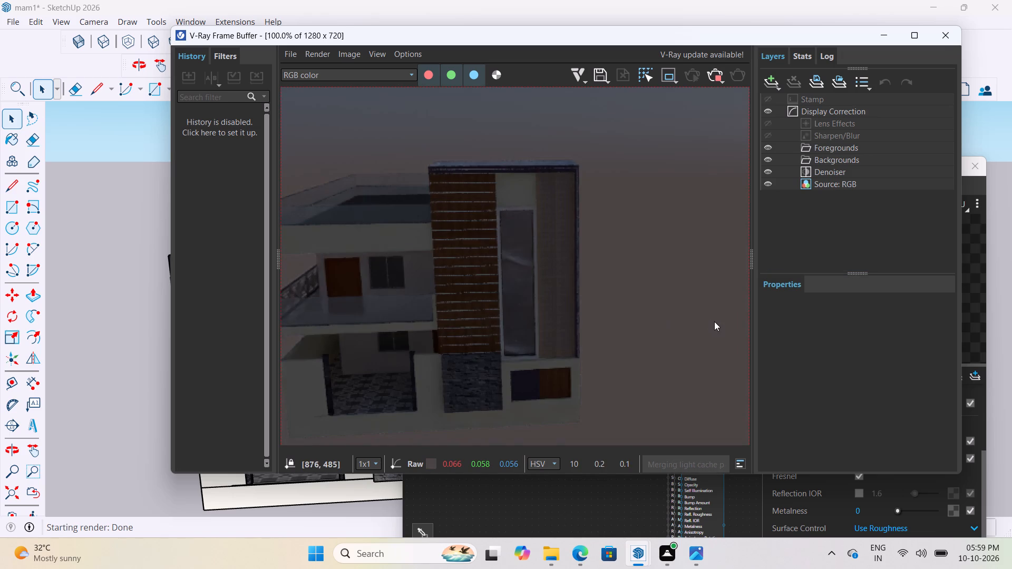
scroll(715, 321, "down", 1)
scroll(425, 287, "up", 1)
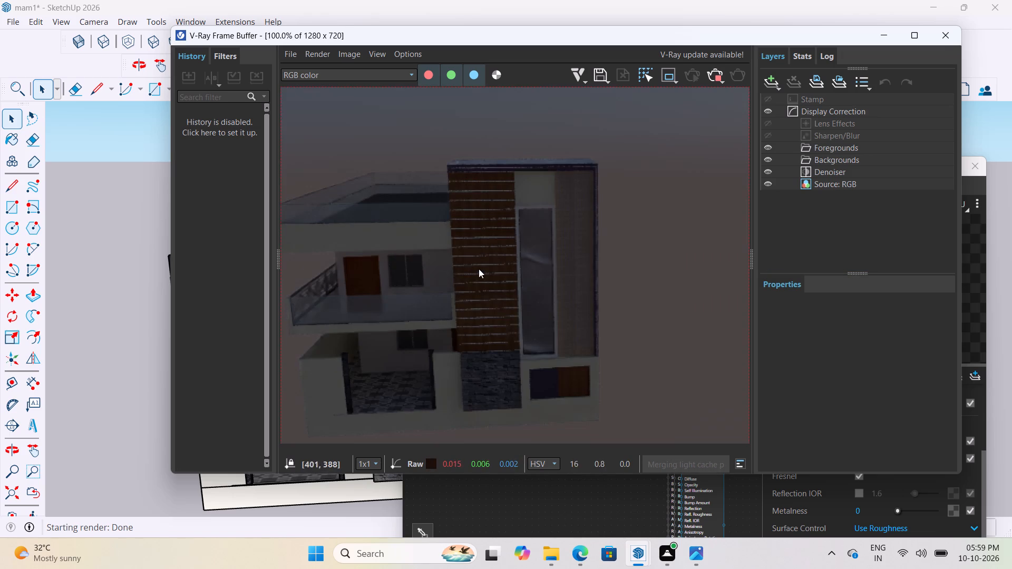
middle_click_drag(479, 269, 610, 294)
scroll(571, 293, "down", 1)
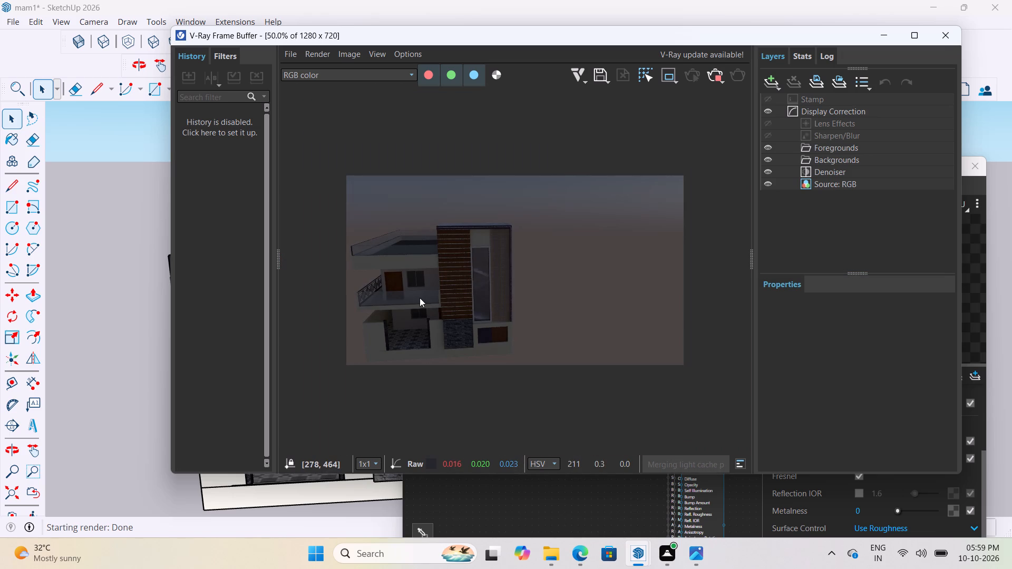
scroll(475, 214, "up", 4)
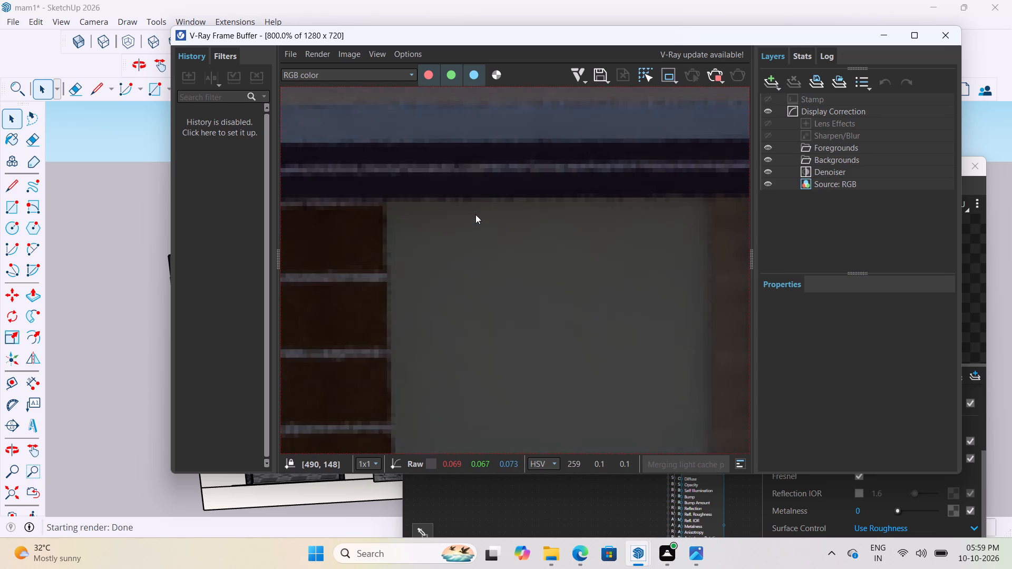
scroll(475, 214, "down", 2)
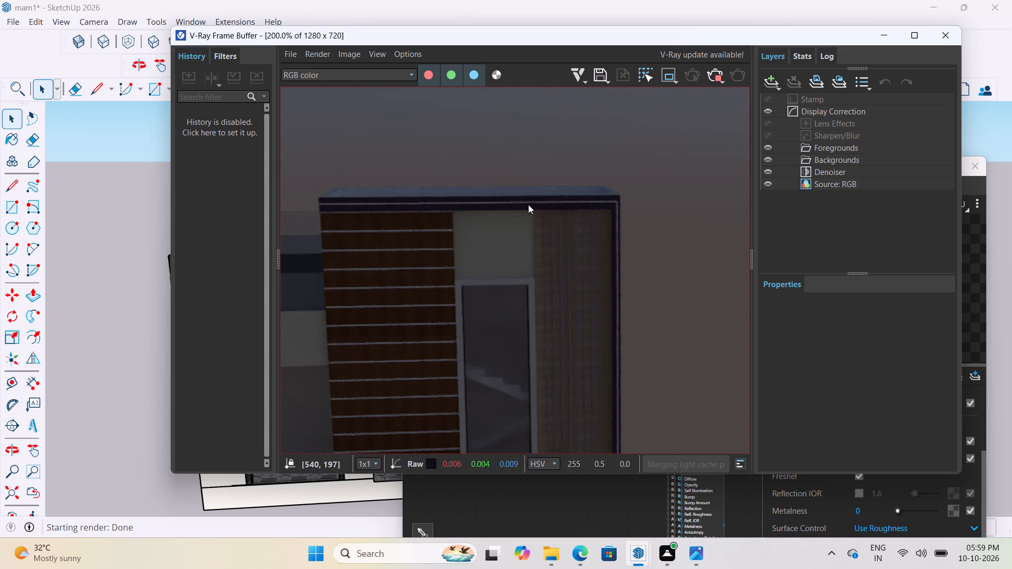
scroll(528, 204, "up", 1)
scroll(701, 217, "up", 2)
scroll(701, 217, "down", 3)
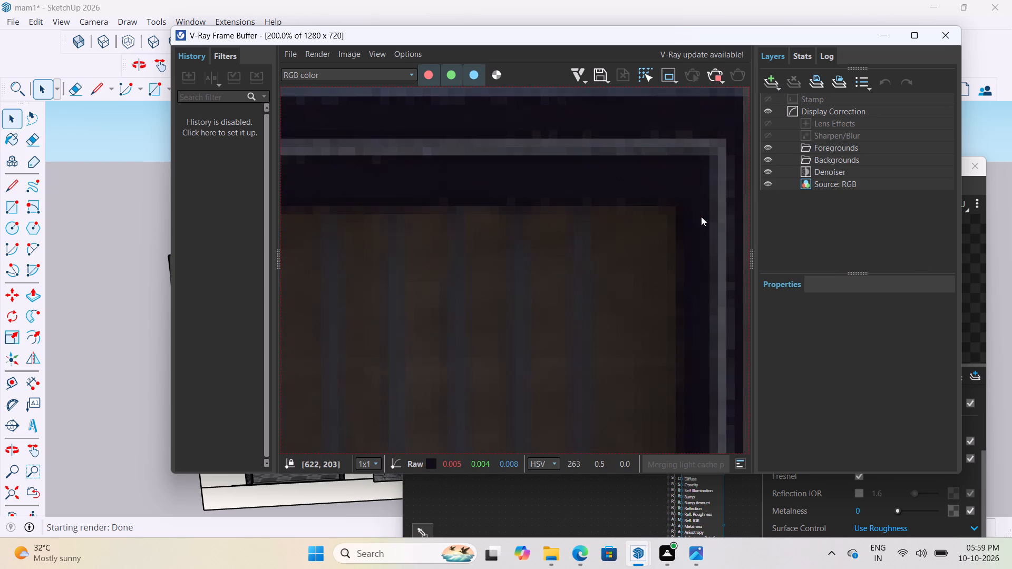
scroll(685, 219, "down", 2)
scroll(497, 261, "up", 2)
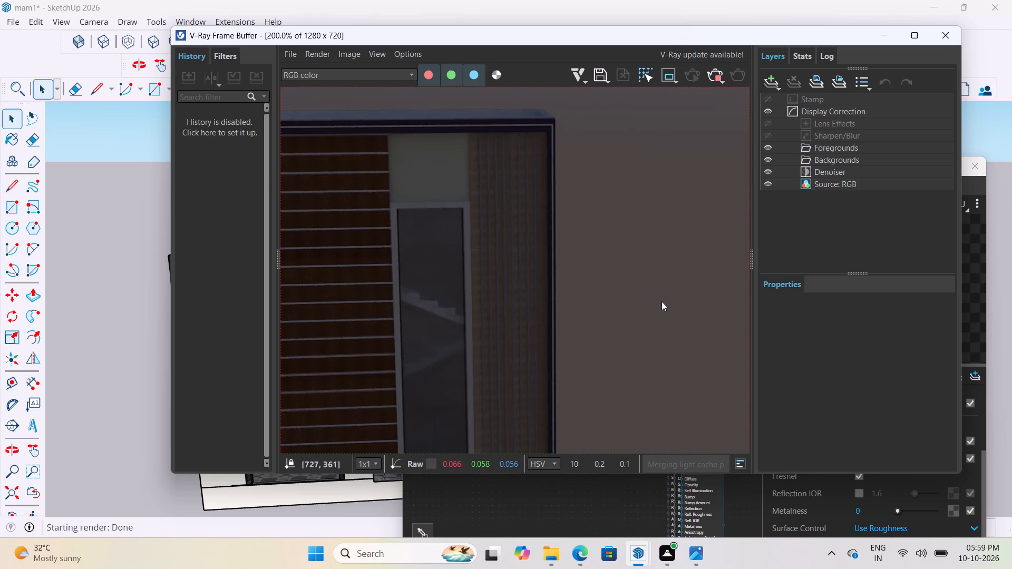
scroll(661, 301, "down", 1)
scroll(612, 234, "up", 1)
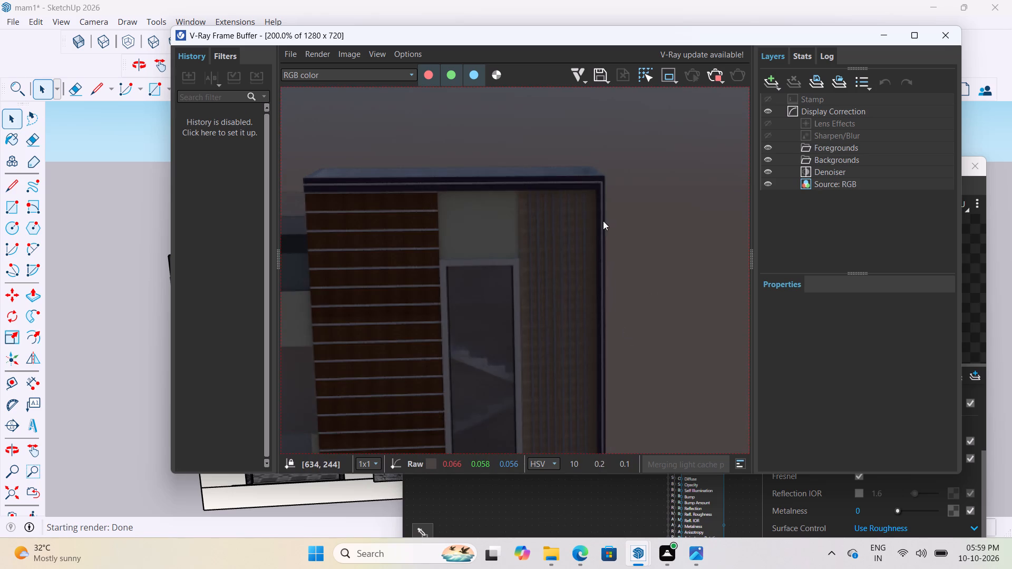
scroll(610, 189, "up", 1)
scroll(598, 189, "down", 1)
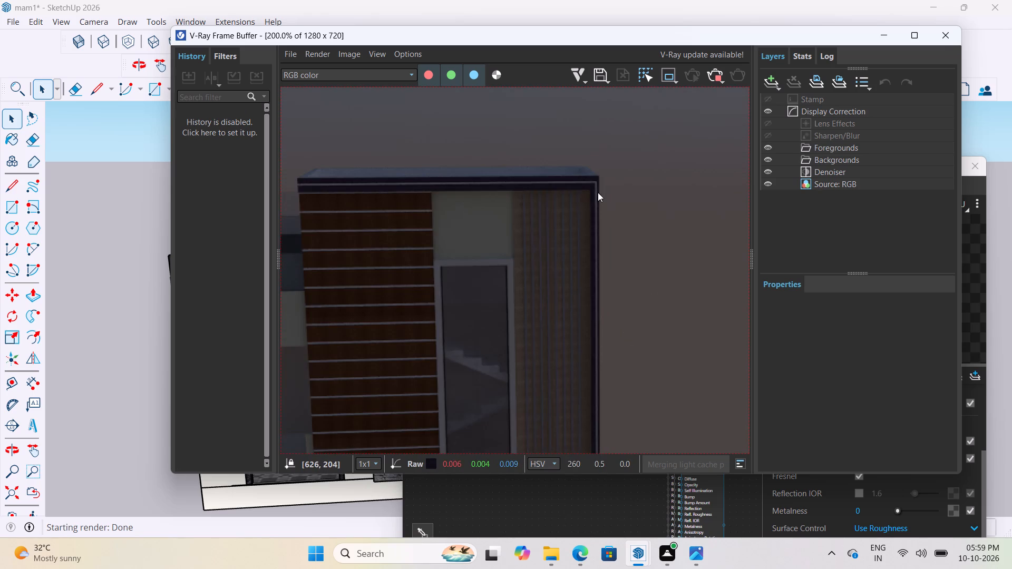
scroll(577, 202, "up", 3)
scroll(603, 197, "down", 2)
scroll(629, 240, "down", 1)
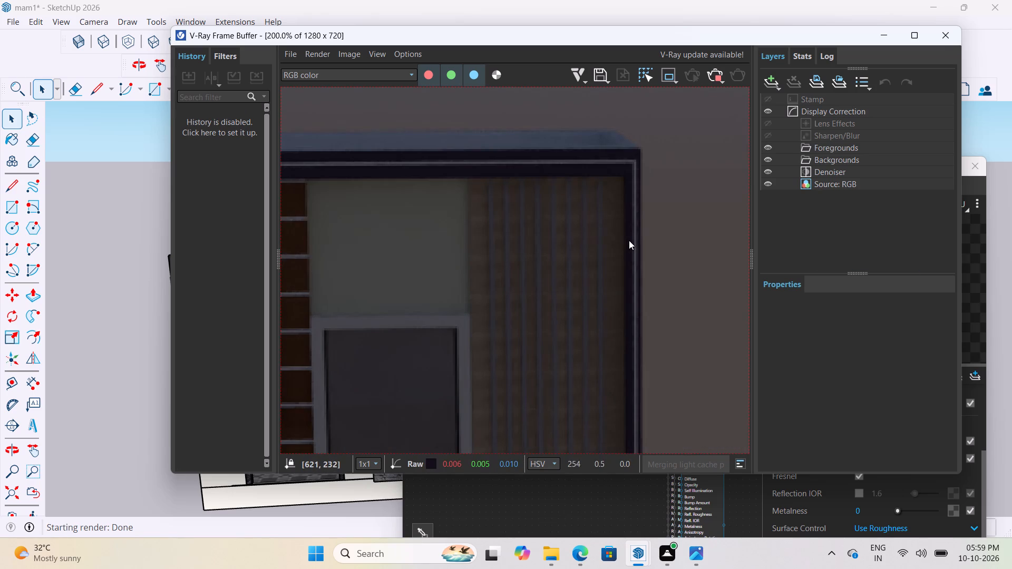
Check the whole house front in the render, stop the interactive render and close the frame buffer.
scroll(629, 240, "down", 1)
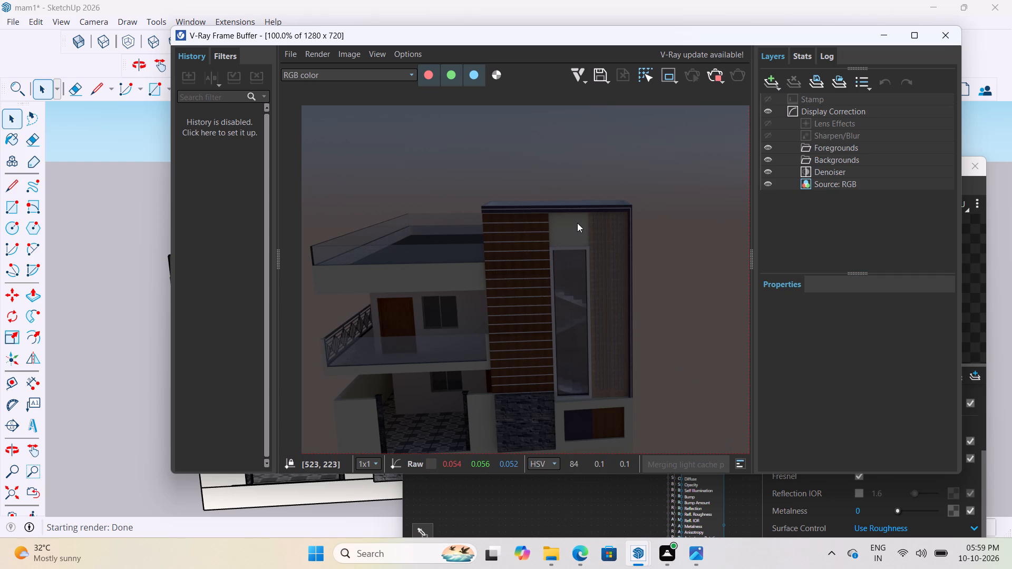
scroll(577, 223, "up", 2)
scroll(577, 223, "down", 3)
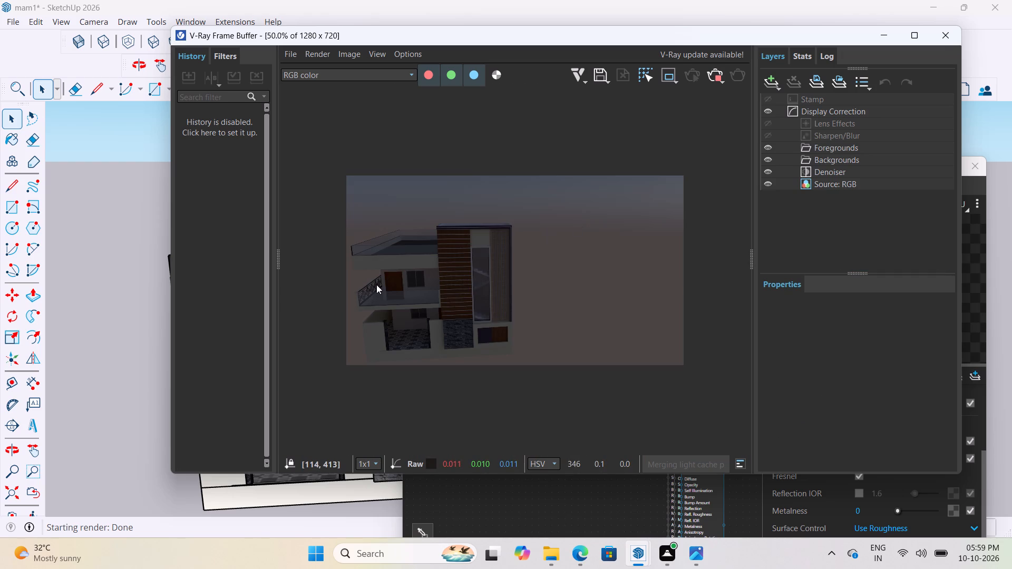
scroll(376, 284, "up", 2)
scroll(538, 249, "down", 2)
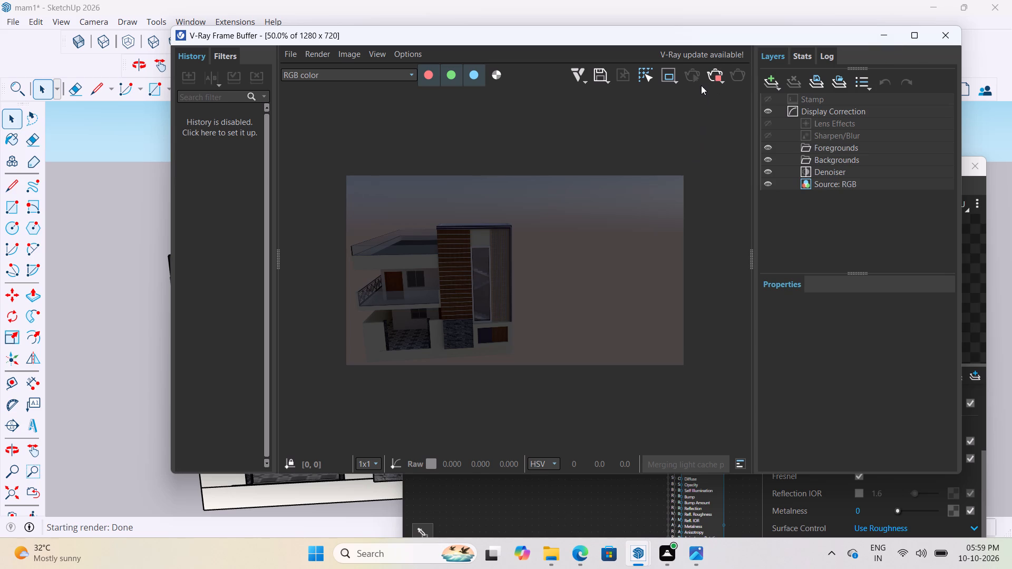
left_click(714, 75)
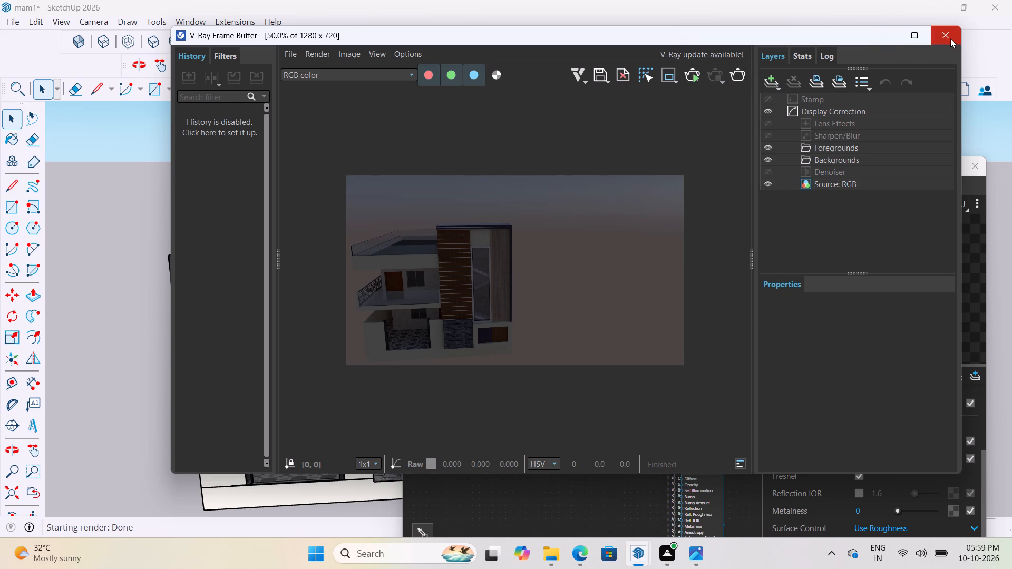
left_click(950, 38)
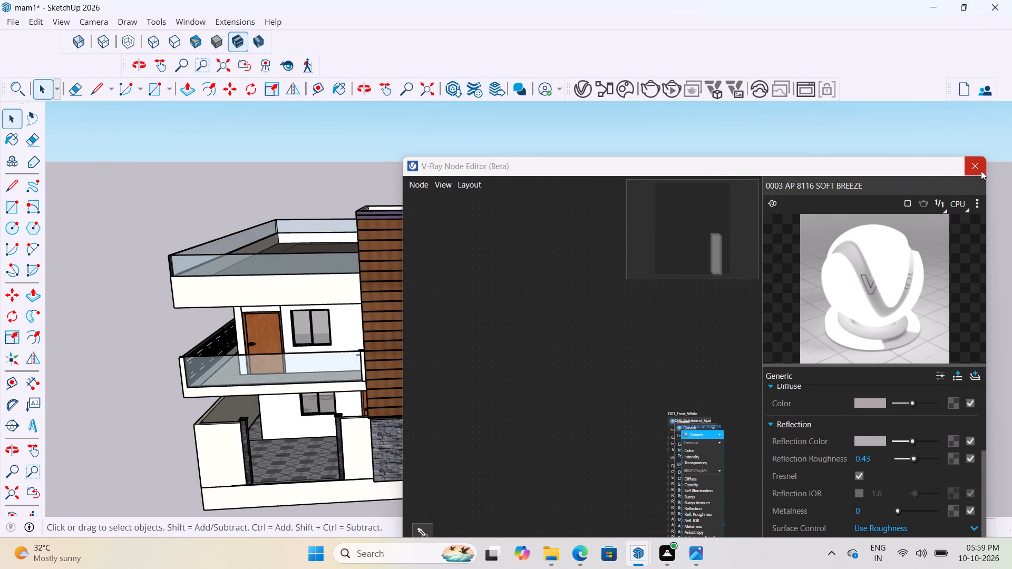
Raise the reflection colour of the 0003 AP 8116 SOFT BREEZE material to full white.
scroll(837, 453, "down", 1)
scroll(860, 448, "up", 2)
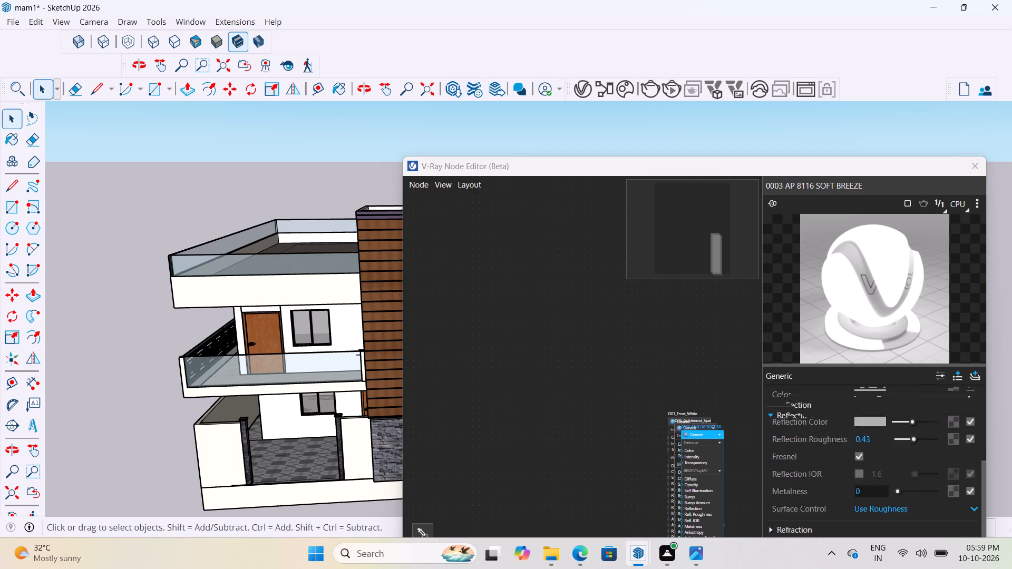
scroll(916, 464, "down", 1)
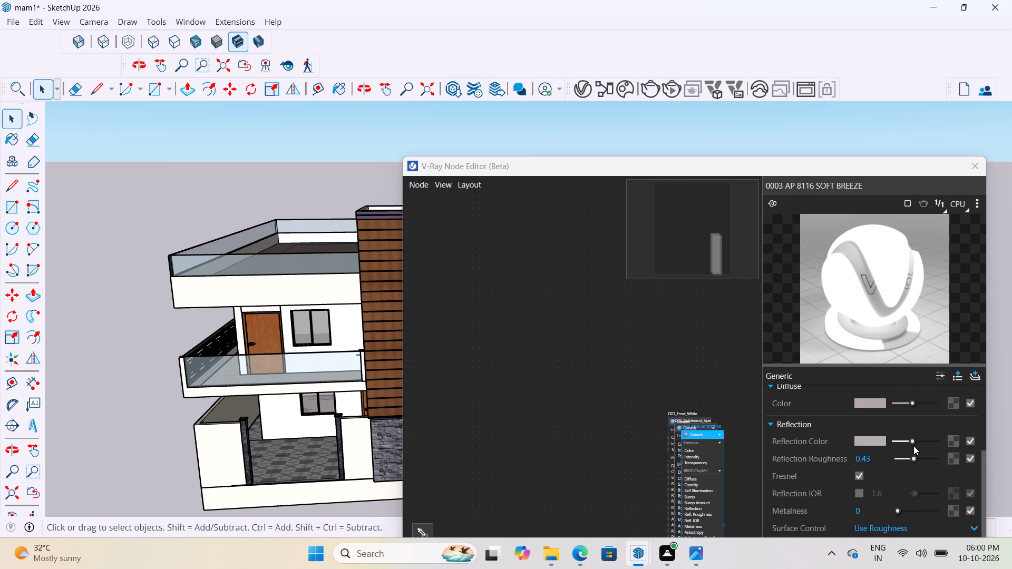
left_click_drag(913, 443, 941, 443)
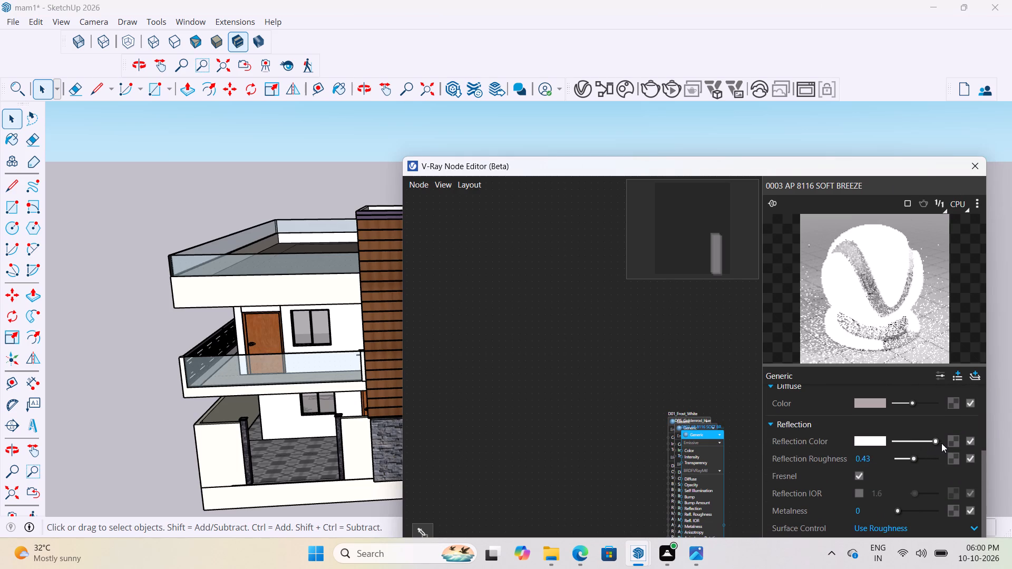
left_click_drag(941, 443, 943, 443)
Raise the SOFT BREEZE material's emissive intensity to 10 and darken its emissive colour slightly from pure white.
scroll(897, 388, "up", 1)
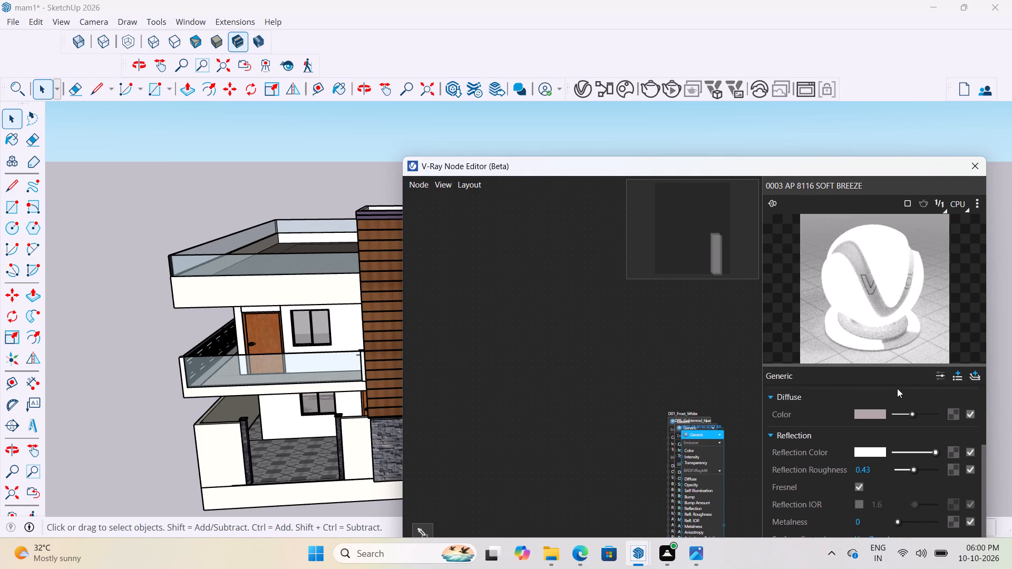
scroll(875, 418, "up", 3)
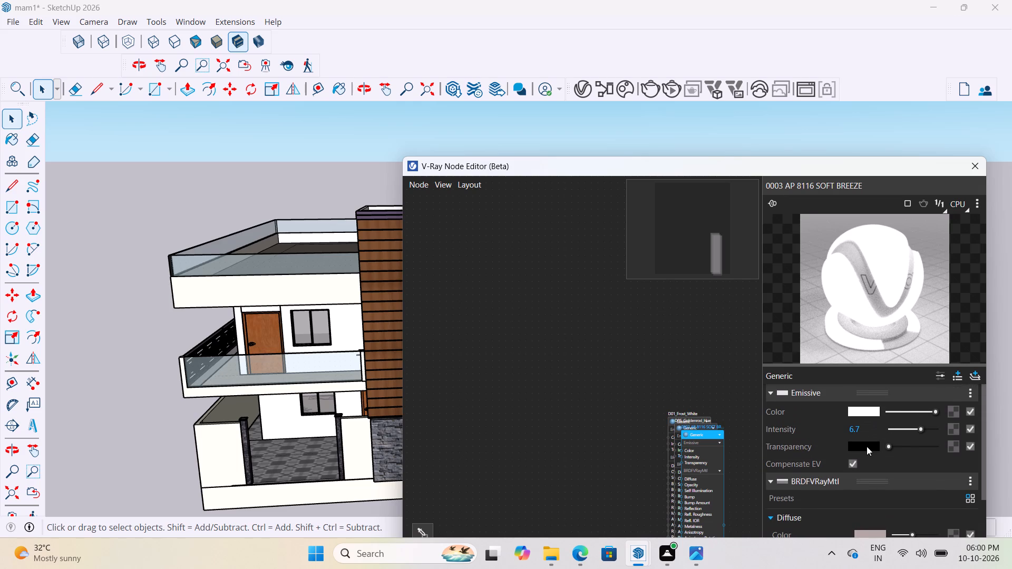
scroll(867, 446, "up", 1)
left_click_drag(924, 426, 958, 427)
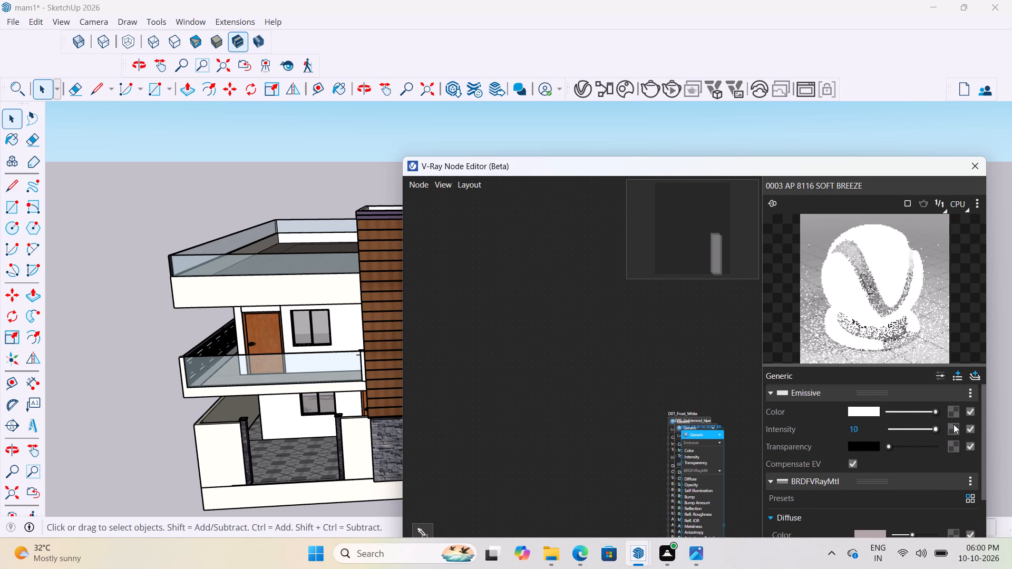
left_click(934, 411)
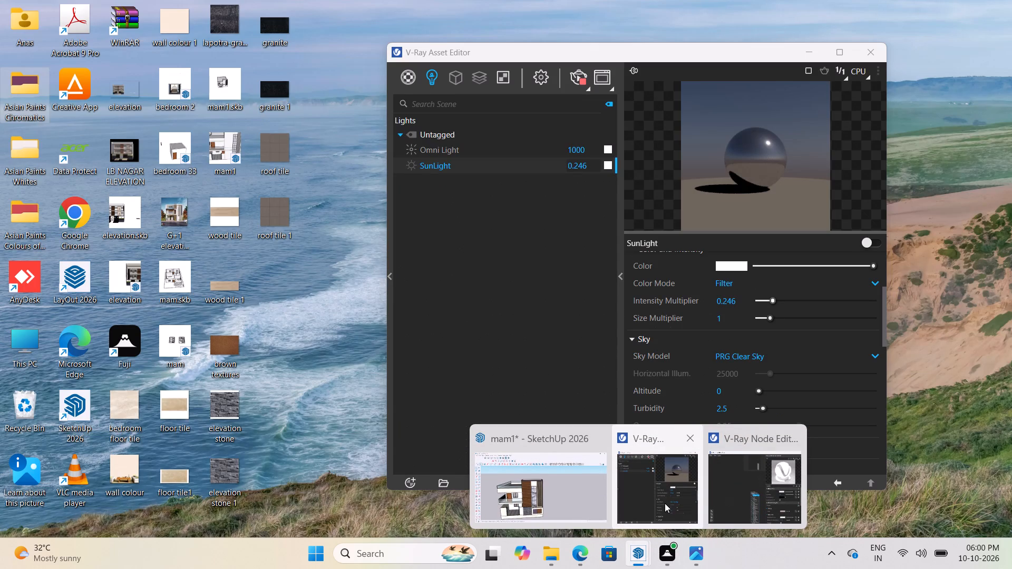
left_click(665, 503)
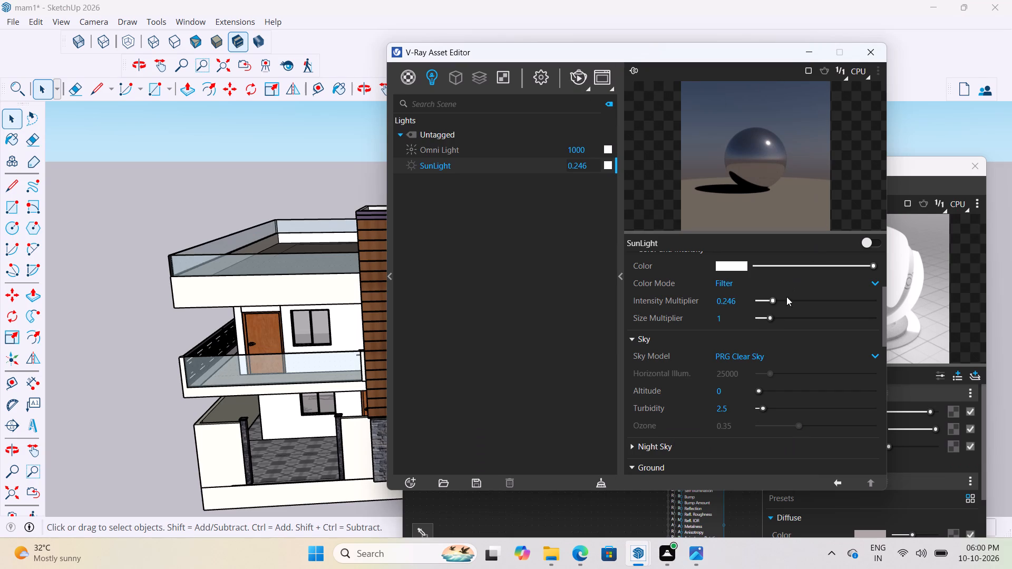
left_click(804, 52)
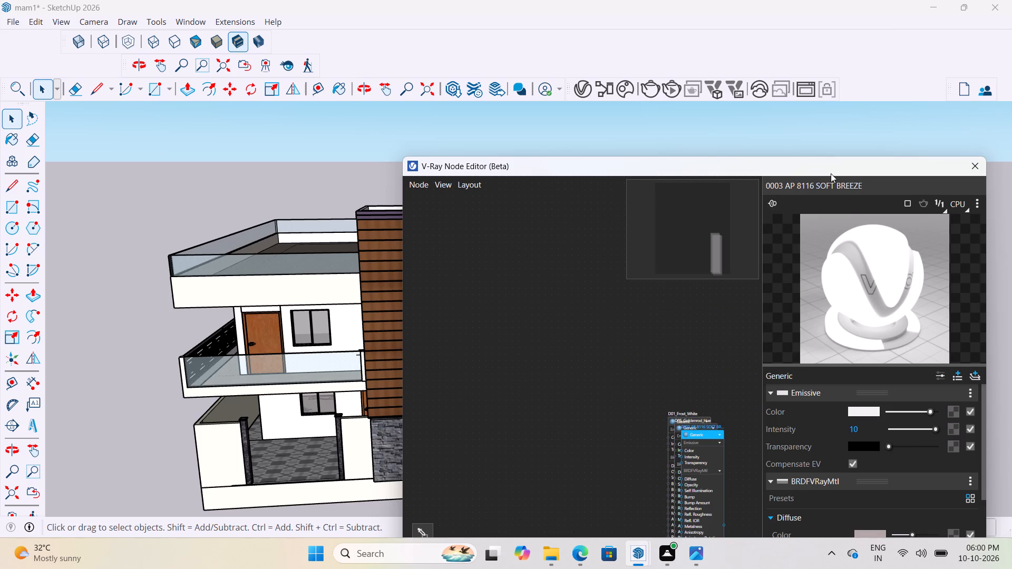
Set the SOFT BREEZE material's emissive intensity to 50 and raise it further to the top of its adjustable range.
left_click_drag(830, 172, 628, 93)
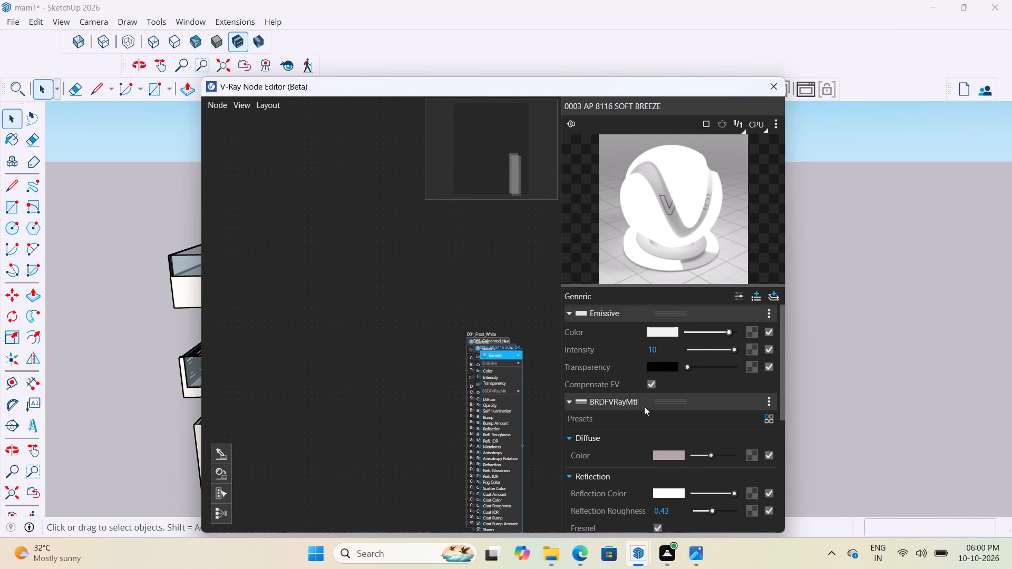
scroll(659, 384, "down", 4)
scroll(659, 384, "up", 2)
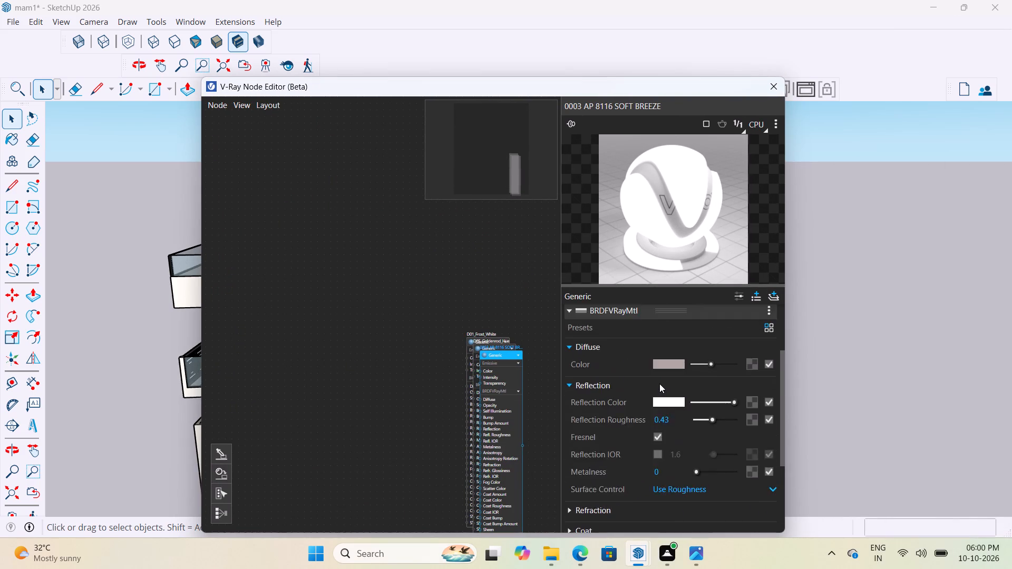
scroll(659, 384, "up", 3)
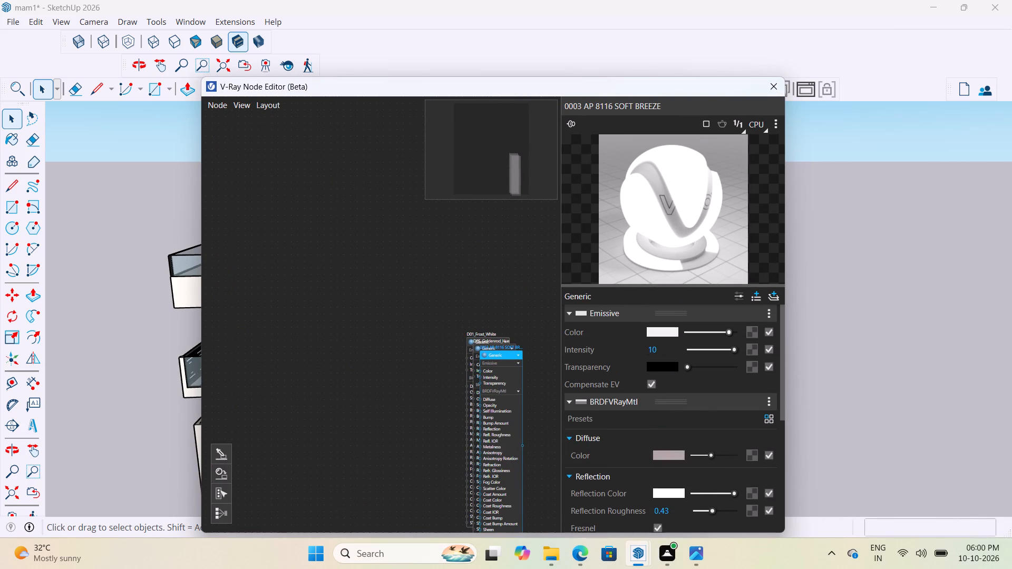
left_click(670, 355)
key("0")
key("BackSpace")
key("BackSpace")
key("BackSpace")
type("50")
left_click(541, 308)
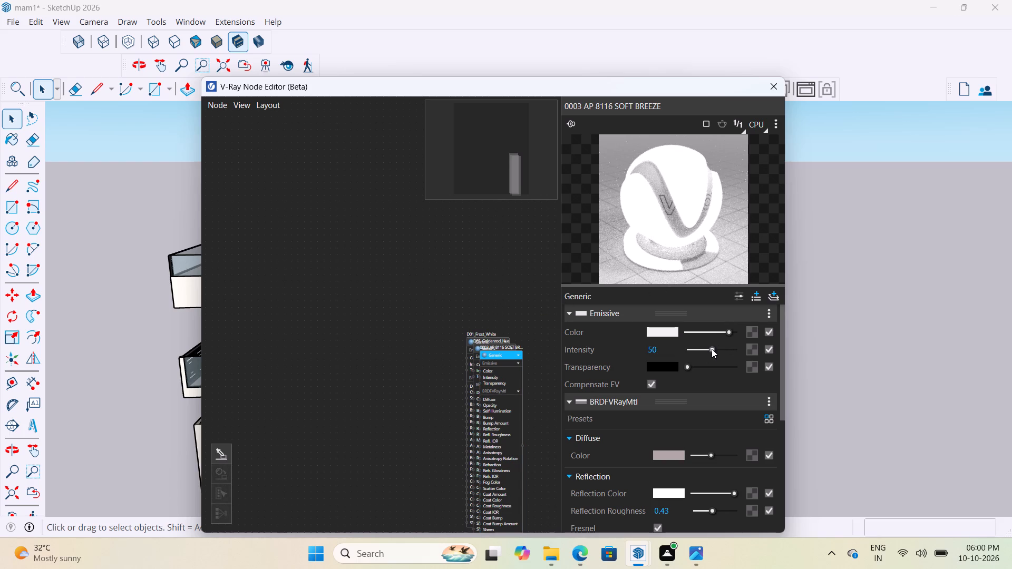
left_click_drag(712, 347, 741, 351)
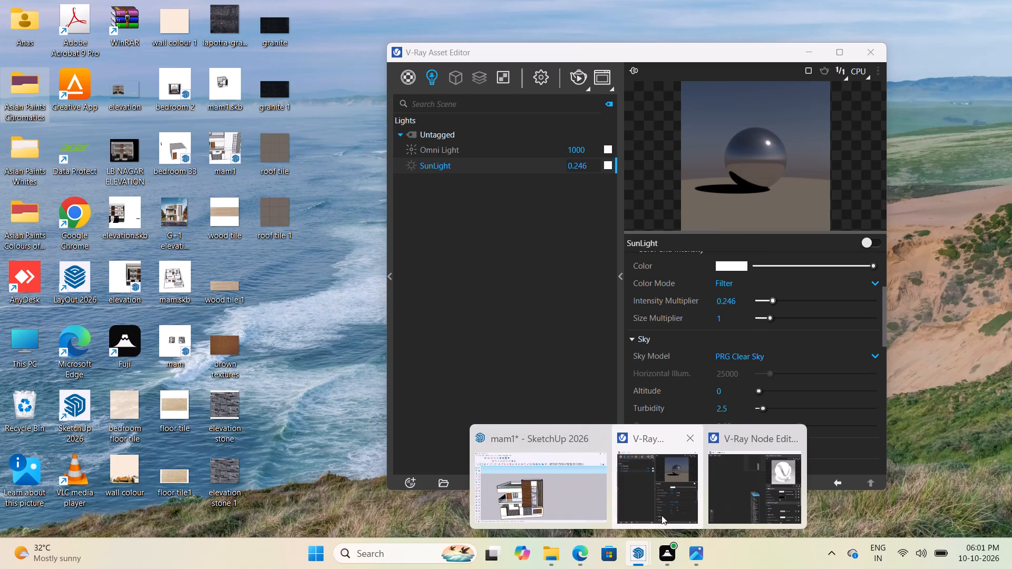
Bring up the V-Ray Asset Editor and start a new test render of the house.
left_click(661, 515)
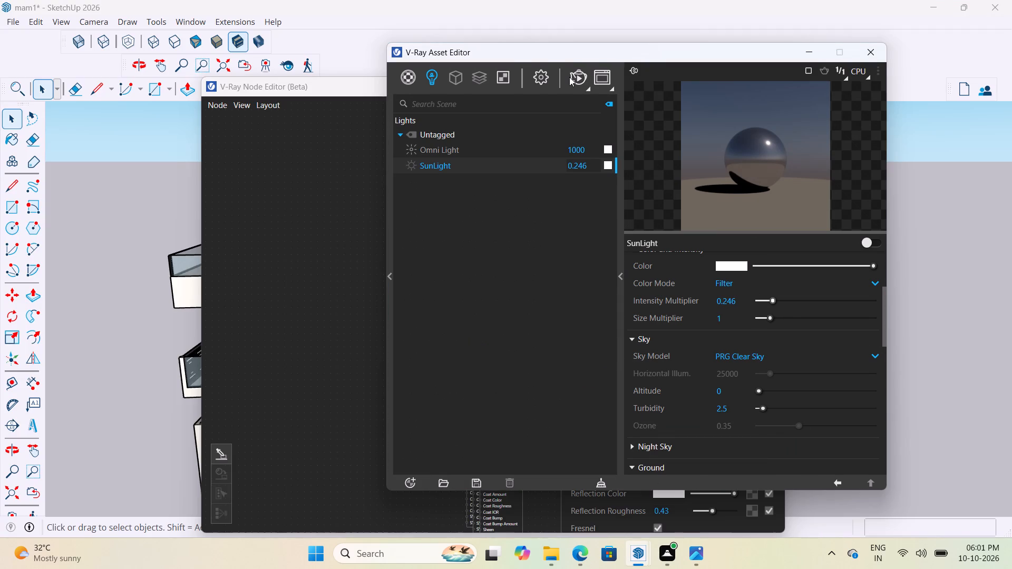
left_click(569, 77)
left_click(575, 79)
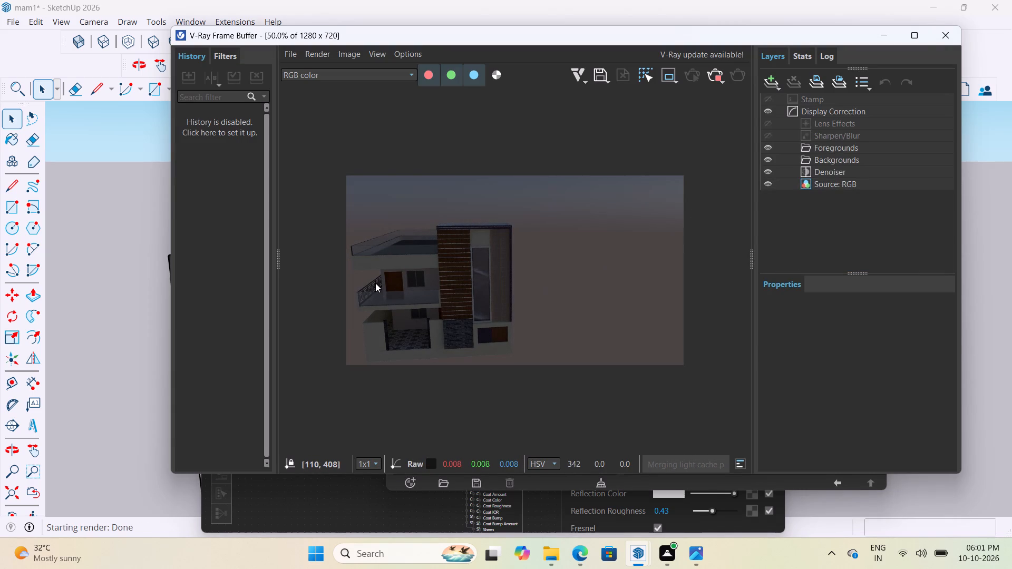
Examine the groove strips, roof band and whole house front in the render for emissive glow, and put the frame buffer away.
scroll(419, 261, "up", 1)
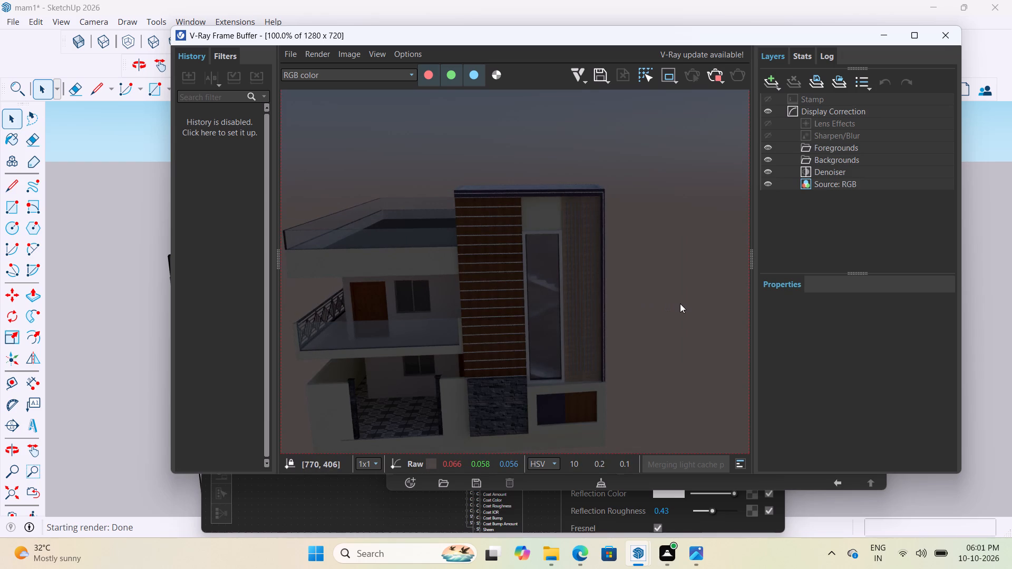
scroll(536, 180, "up", 2)
scroll(536, 180, "down", 2)
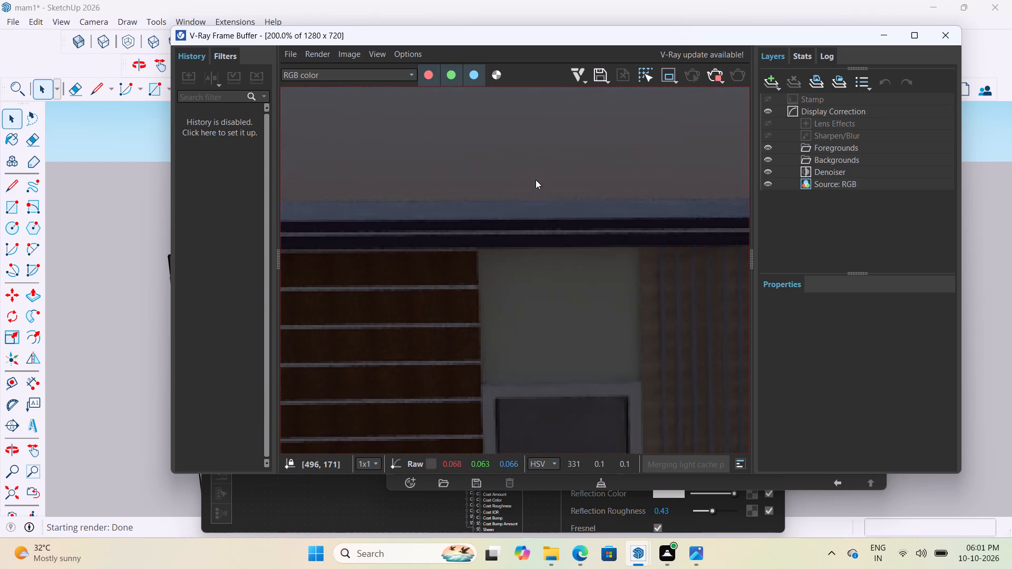
scroll(536, 180, "down", 1)
scroll(447, 277, "up", 1)
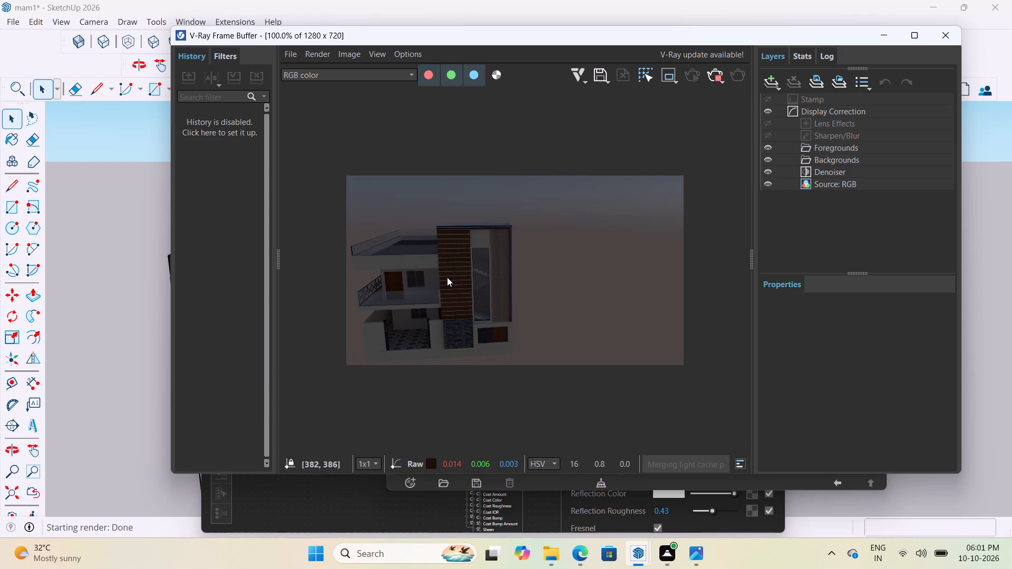
scroll(447, 277, "up", 1)
scroll(482, 276, "down", 4)
scroll(479, 285, "up", 2)
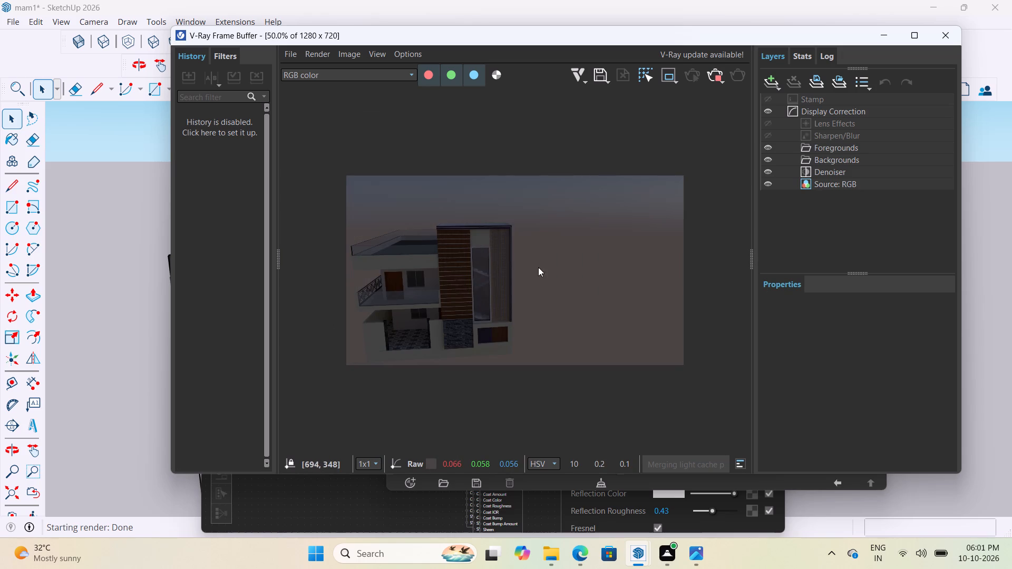
scroll(512, 291, "up", 2)
scroll(540, 303, "down", 2)
scroll(464, 285, "up", 1)
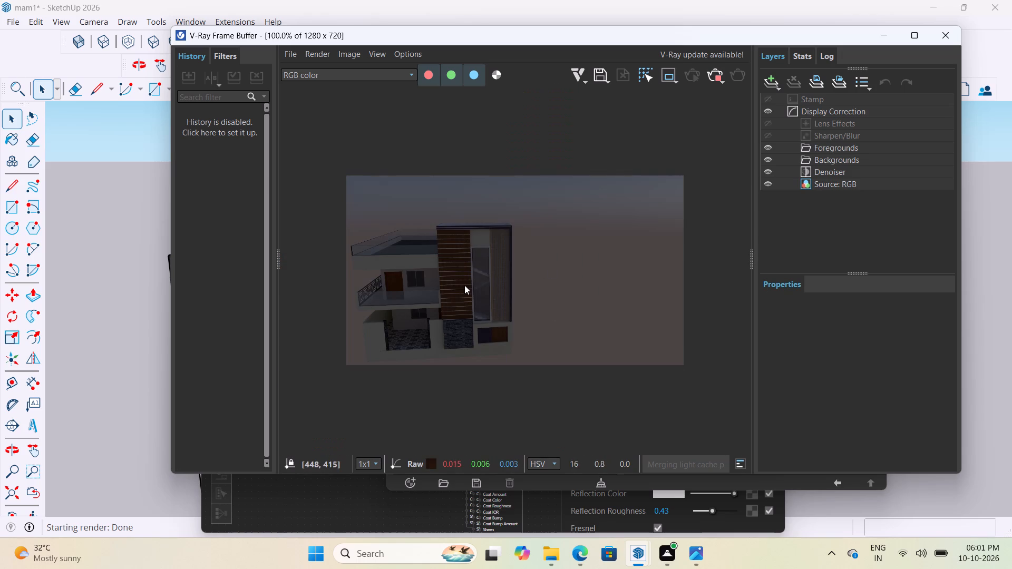
middle_click_drag(532, 296, 622, 300)
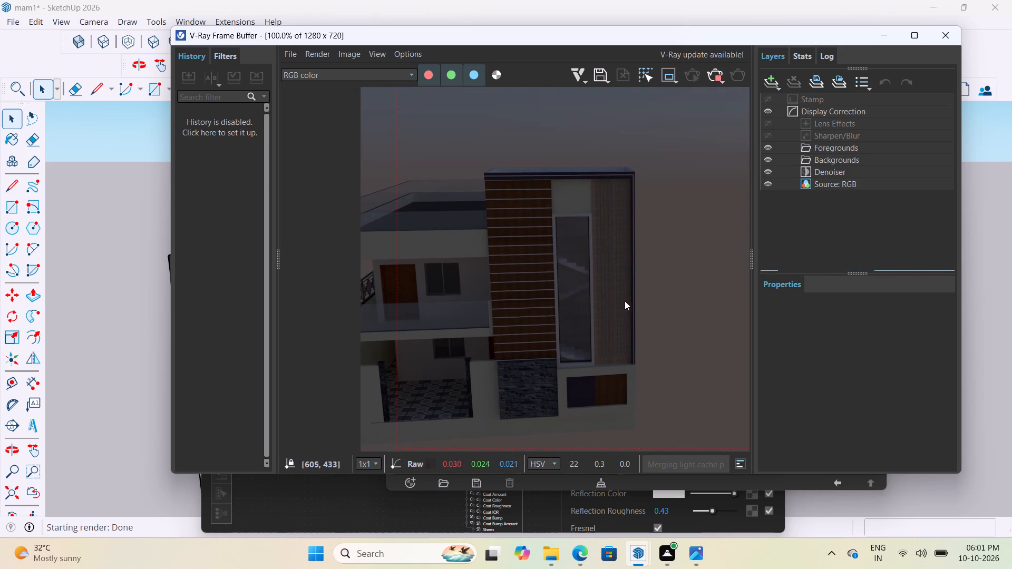
scroll(630, 184, "up", 1)
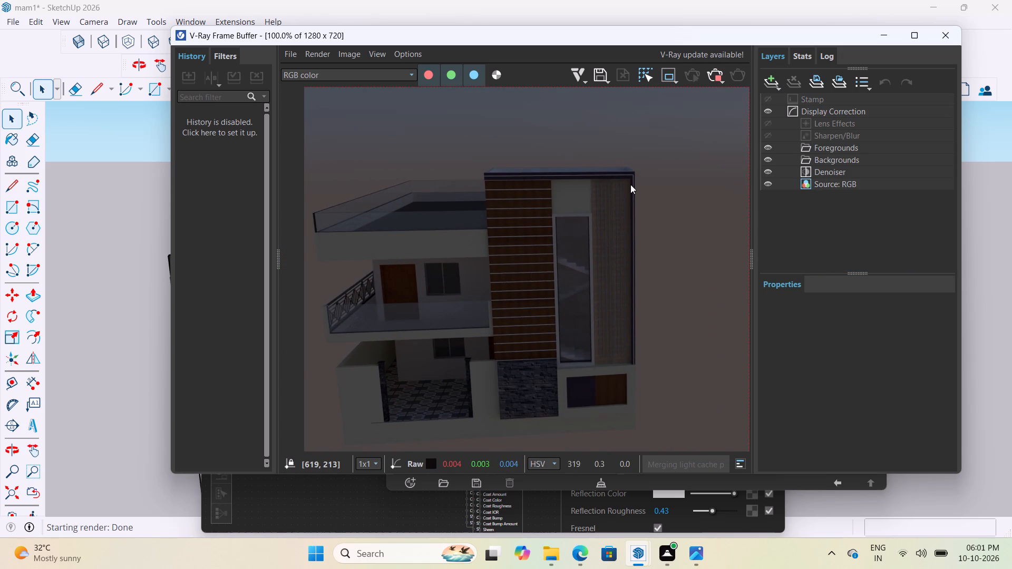
scroll(630, 184, "up", 2)
scroll(655, 189, "down", 3)
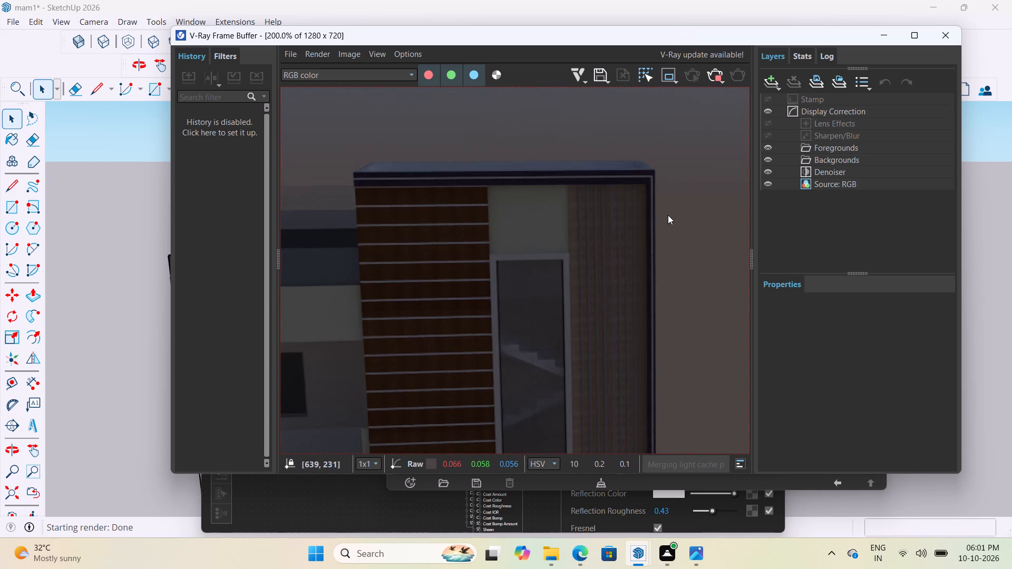
middle_click_drag(661, 227, 616, 243)
scroll(666, 230, "down", 1)
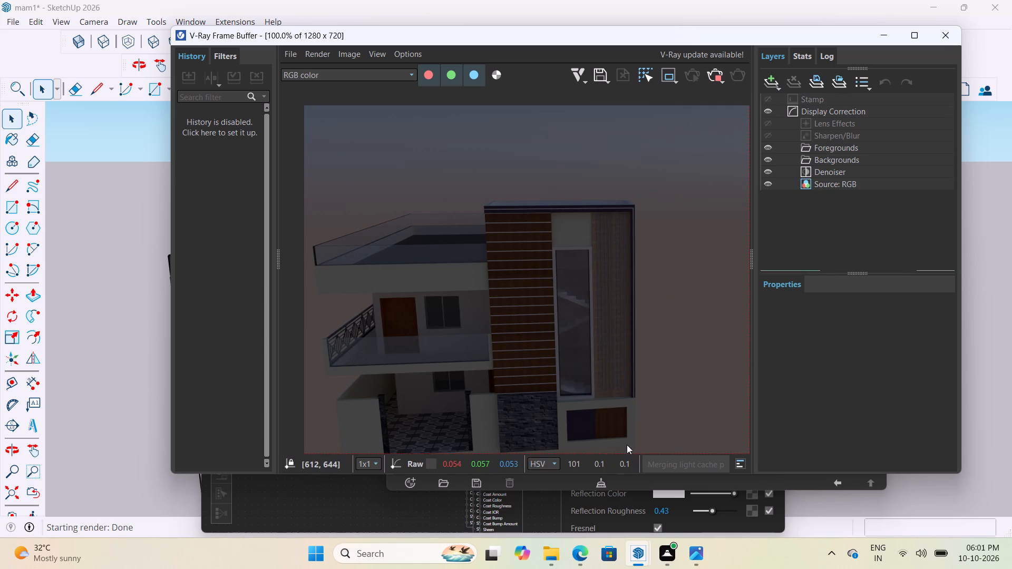
scroll(721, 296, "down", 1)
scroll(453, 307, "up", 2)
middle_click_drag(453, 300, 466, 292)
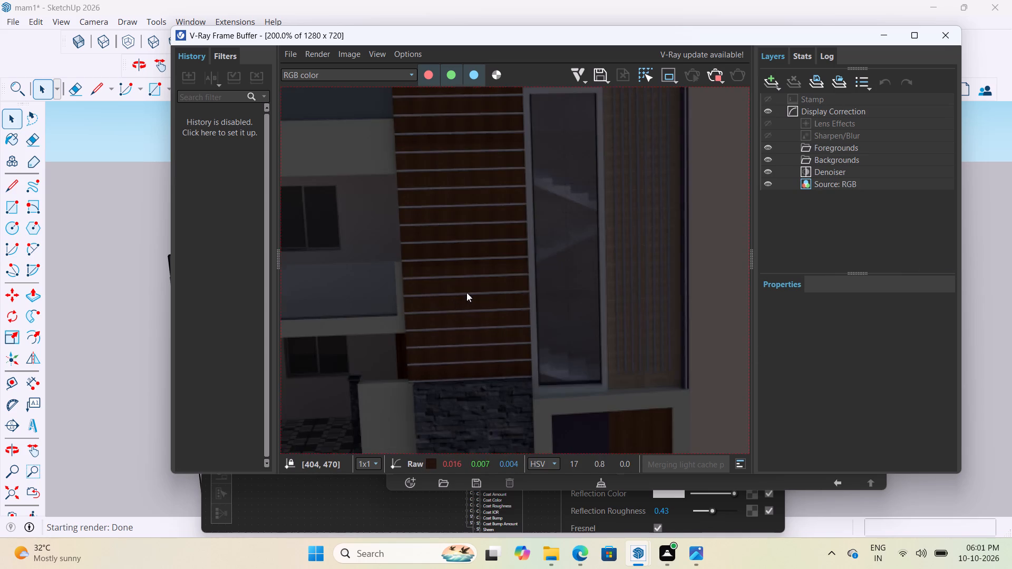
middle_click_drag(466, 292, 655, 248)
scroll(653, 253, "down", 2)
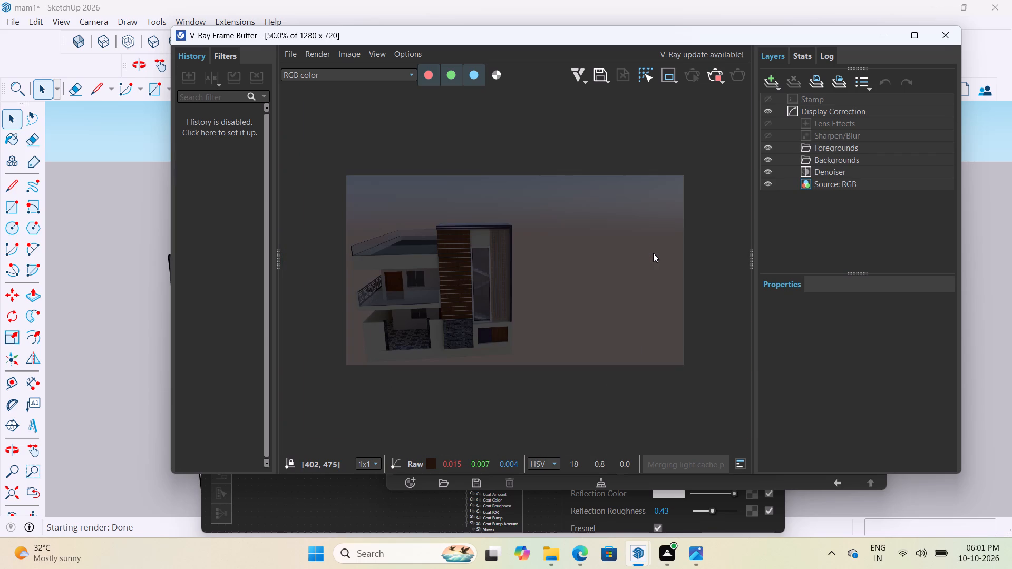
left_click(875, 40)
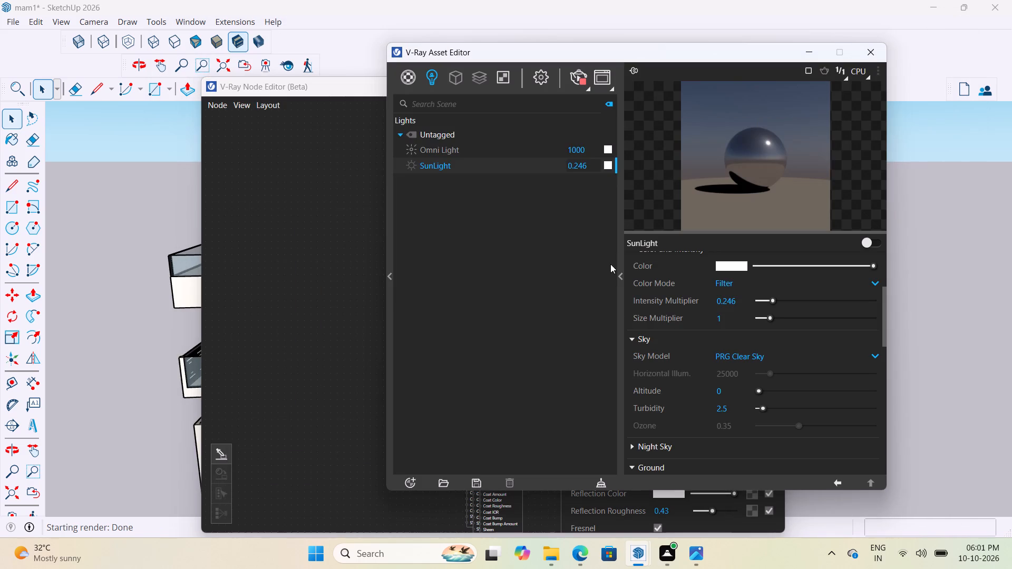
Set the SunLight's custom orientation to a vertical angle of 90 and a horizontal angle of 102.3, leaving custom orientation enabled.
scroll(586, 274, "up", 2)
scroll(748, 315, "up", 5)
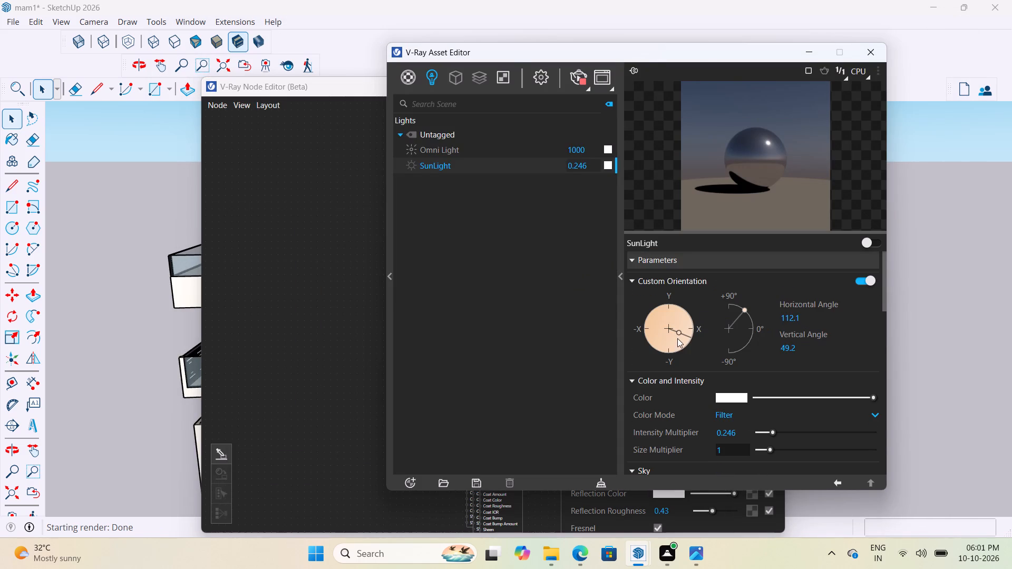
left_click_drag(744, 310, 729, 305)
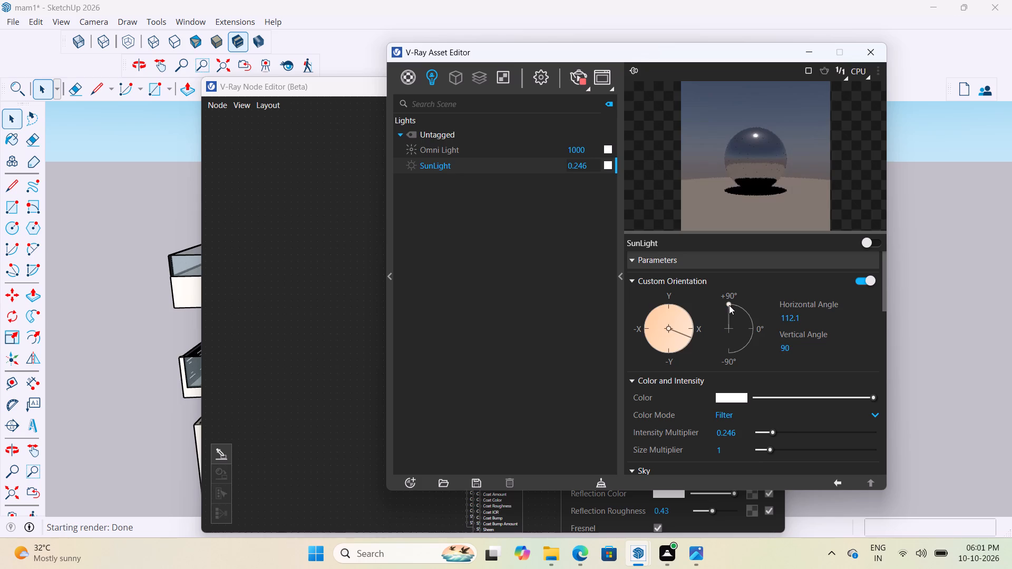
left_click_drag(729, 305, 719, 308)
left_click(685, 332)
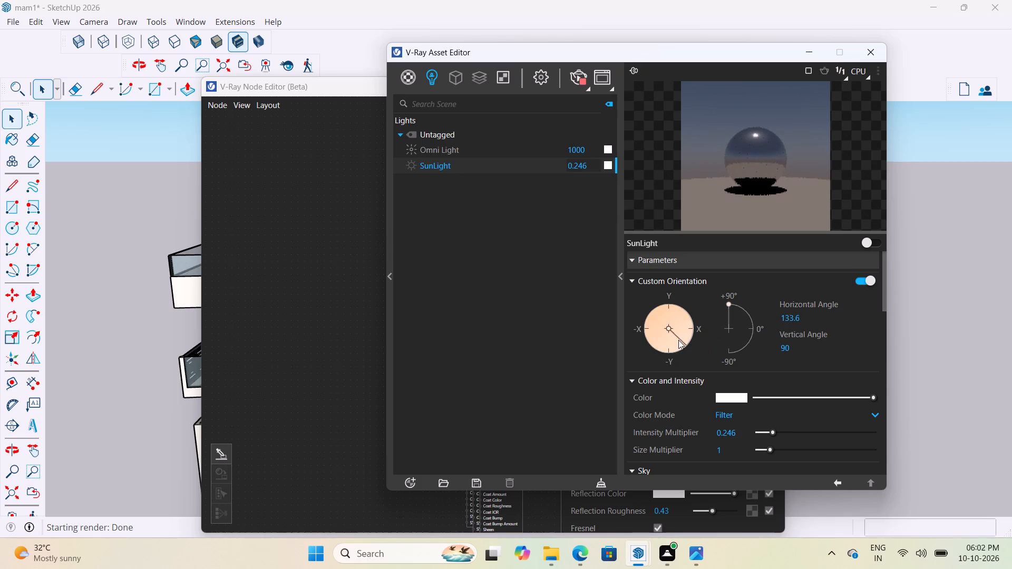
left_click(859, 280)
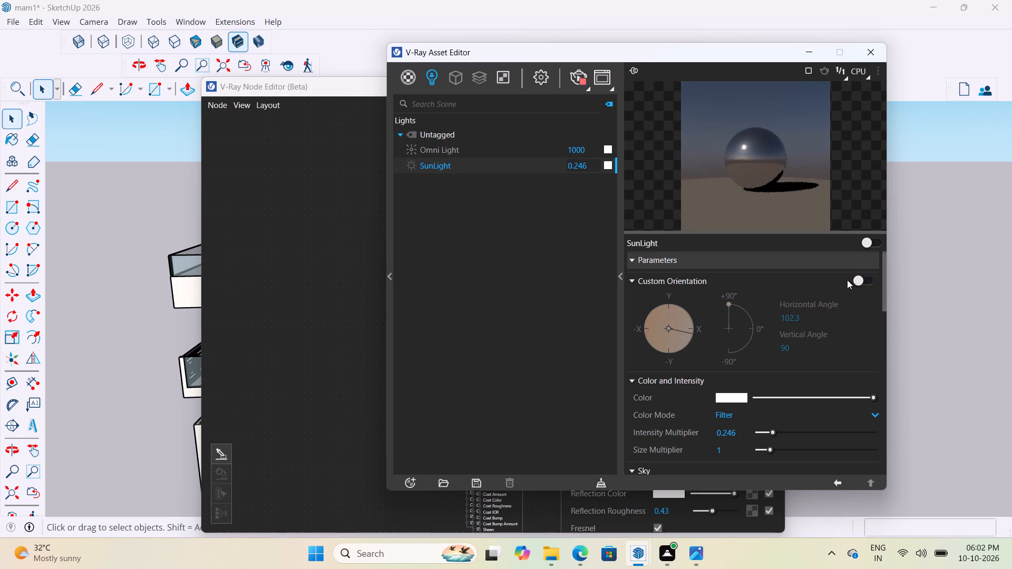
left_click_drag(684, 328, 680, 344)
left_click_drag(668, 326, 666, 342)
left_click(868, 275)
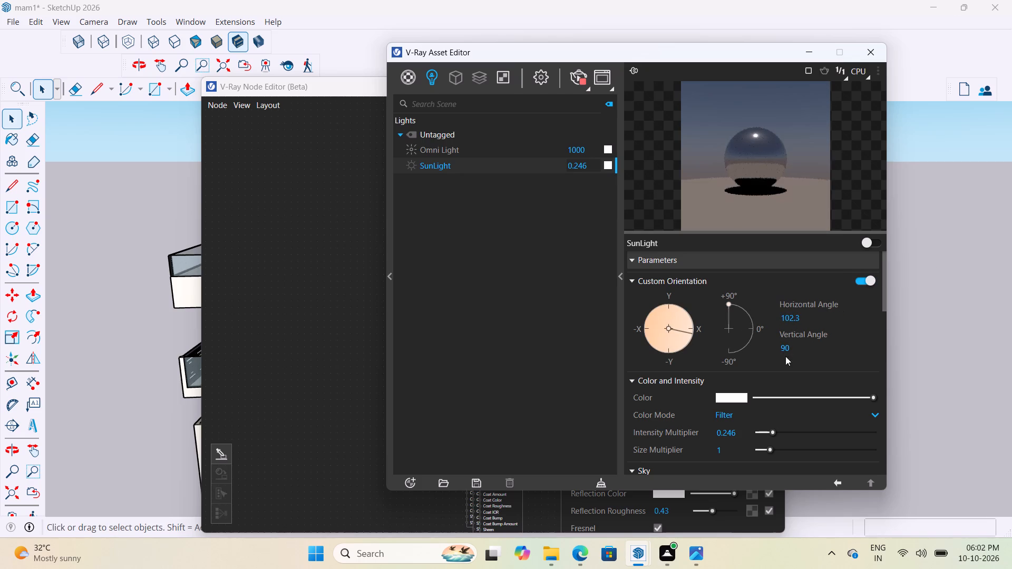
Darken the SunLight's colour from white to a light grey.
scroll(825, 418, "up", 2)
left_click_drag(846, 399, 833, 399)
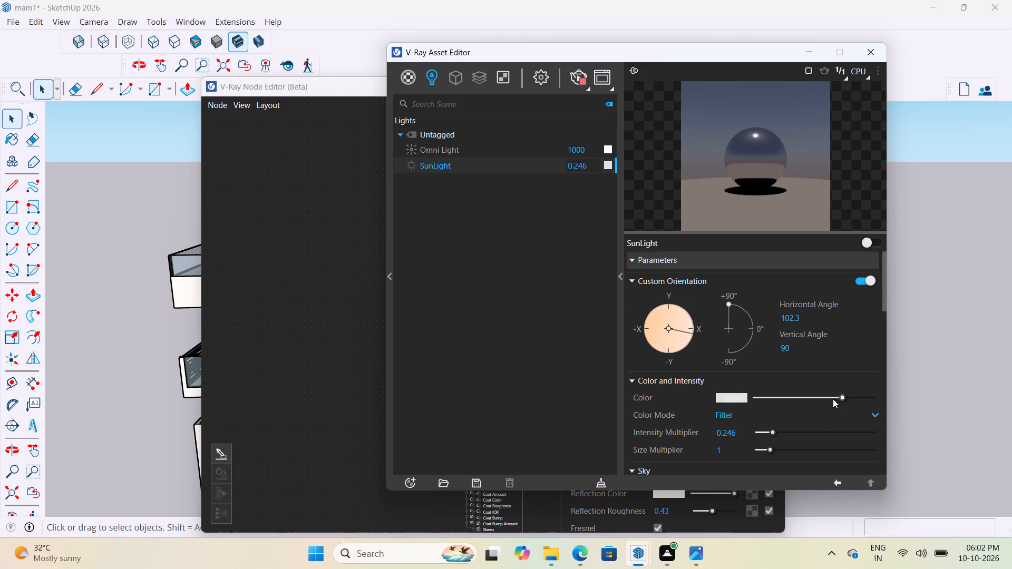
left_click_drag(833, 399, 766, 410)
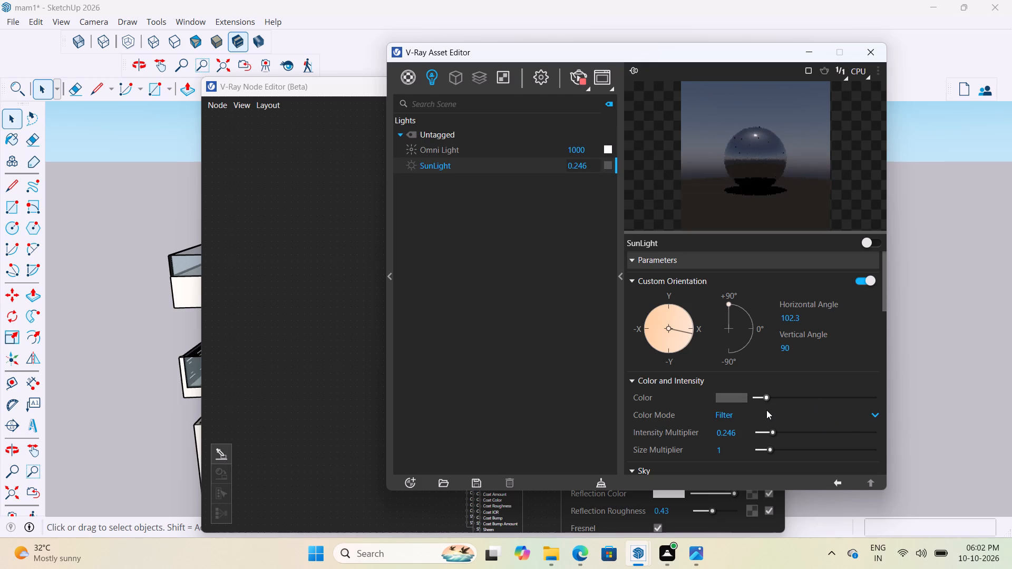
left_click_drag(766, 410, 833, 397)
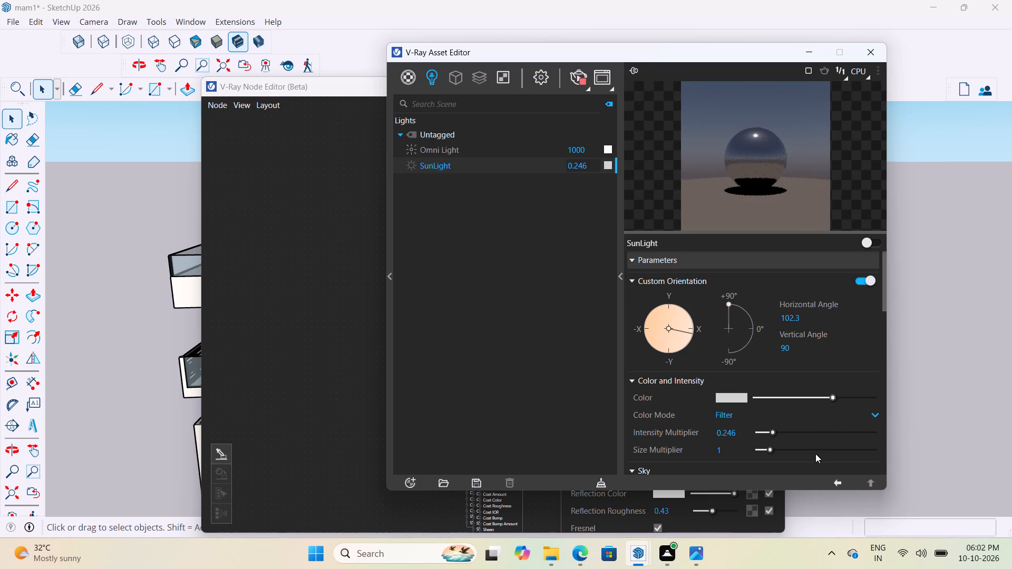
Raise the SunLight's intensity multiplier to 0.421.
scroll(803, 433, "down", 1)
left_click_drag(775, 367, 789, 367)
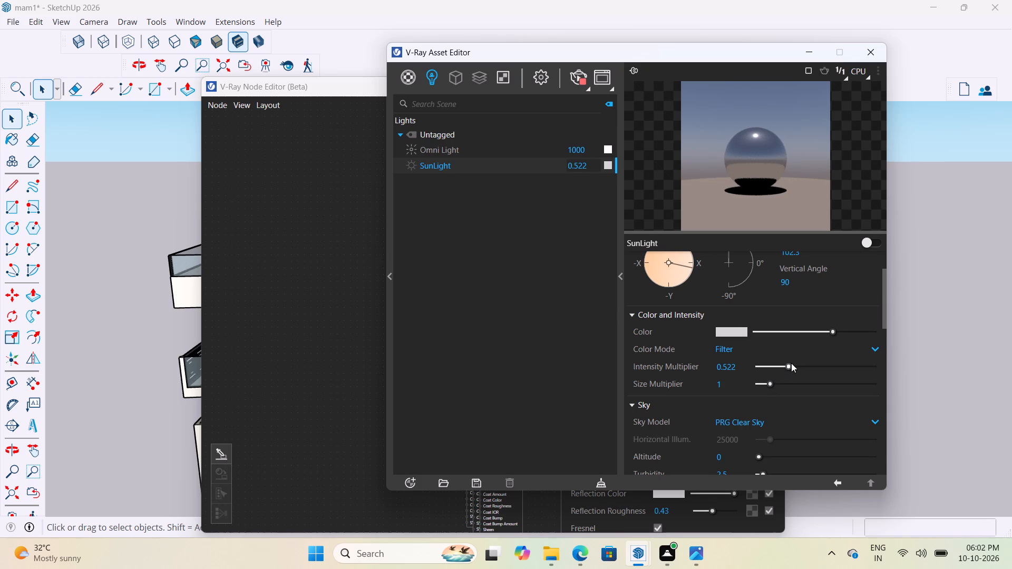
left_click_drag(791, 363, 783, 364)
Turn the SunLight's horizontal angle to 74.5.
scroll(770, 293, "up", 1)
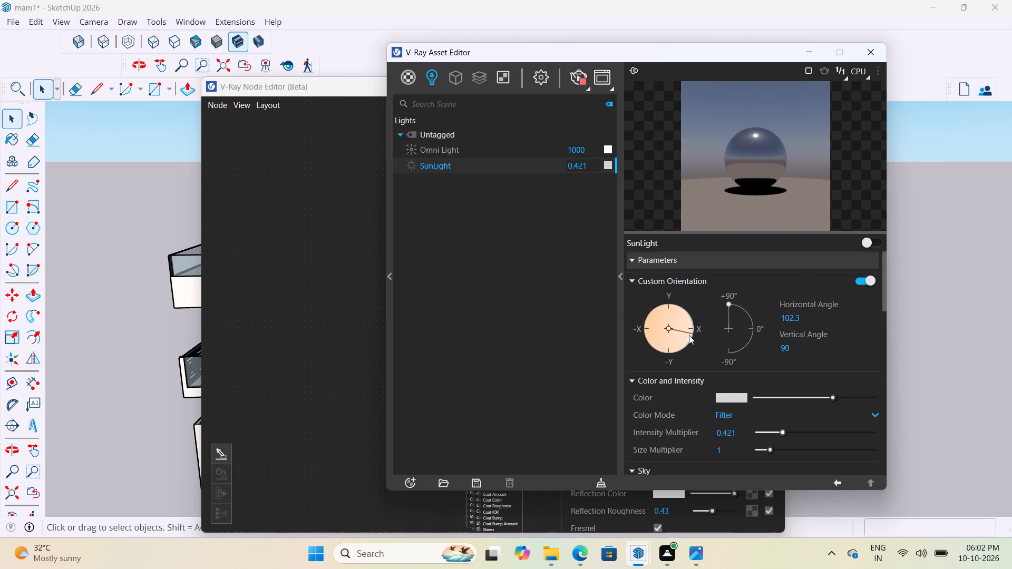
left_click_drag(689, 331, 689, 323)
Set the SunLight's intensity multiplier to 0.283 and its size multiplier to 1.9.
left_click_drag(782, 429, 775, 429)
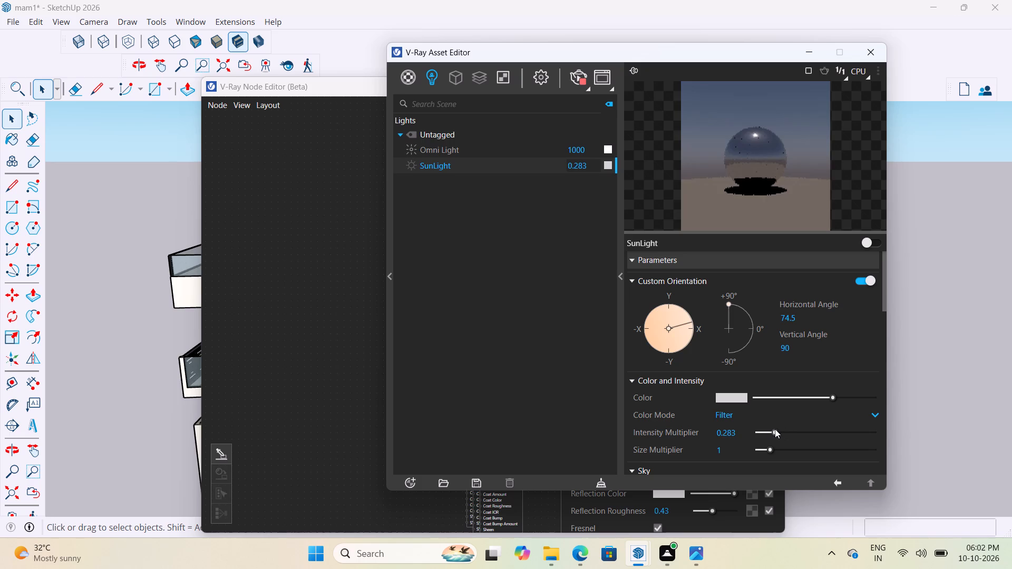
left_click_drag(764, 449, 781, 449)
Switch the SunLight's sky model to Preetham et al.
scroll(734, 410, "down", 3)
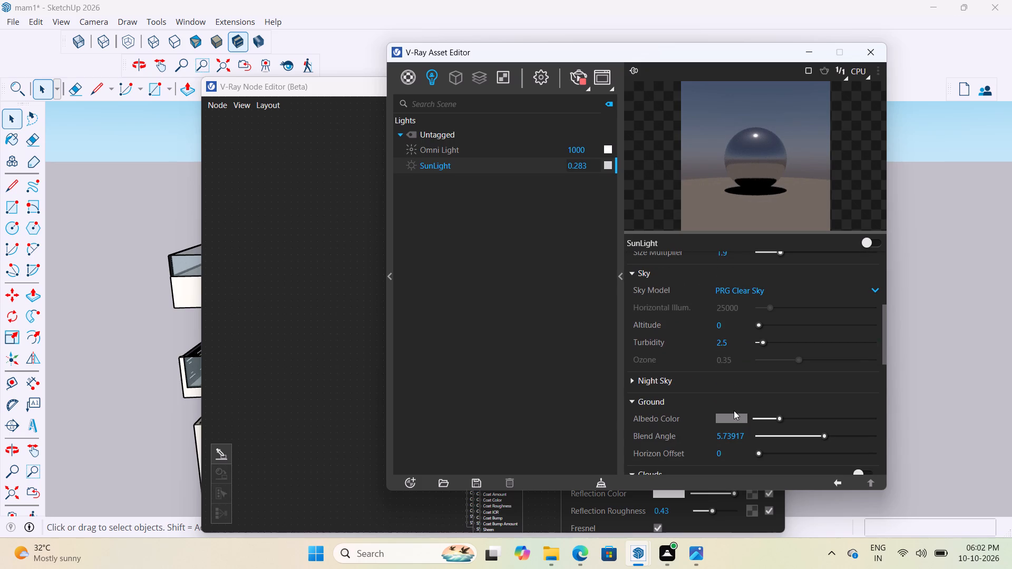
left_click(859, 292)
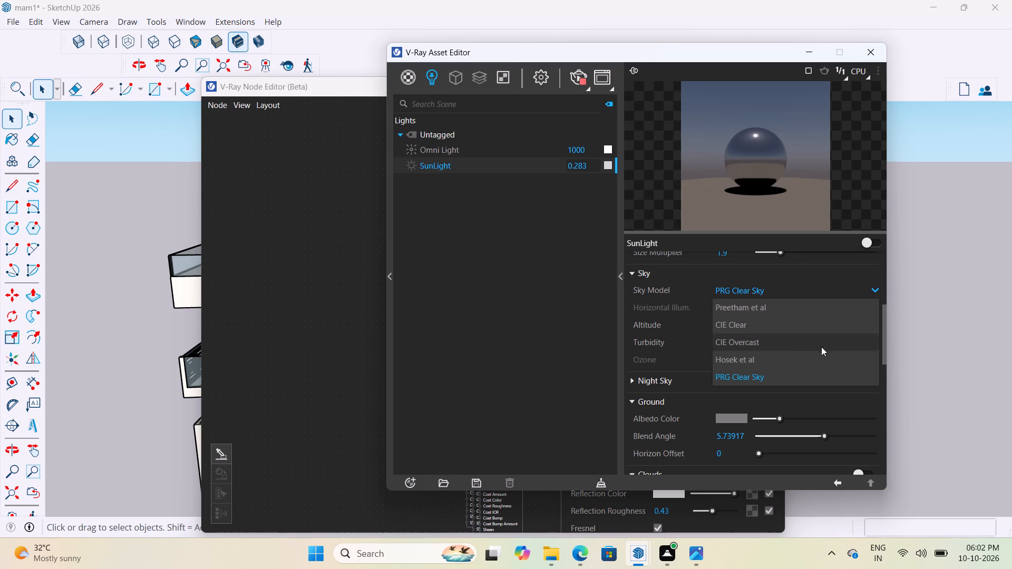
left_click(795, 377)
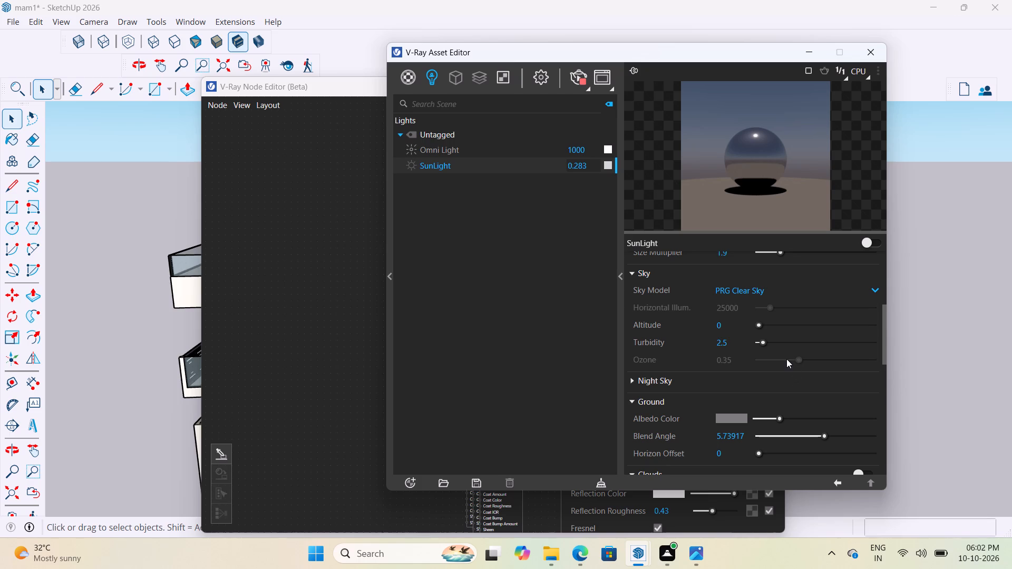
left_click(859, 297)
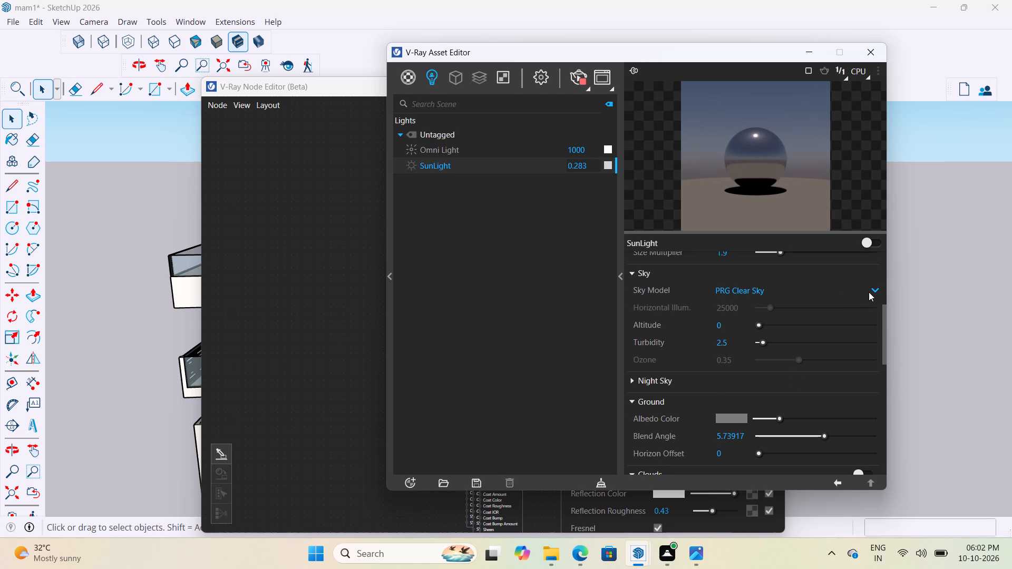
left_click(869, 292)
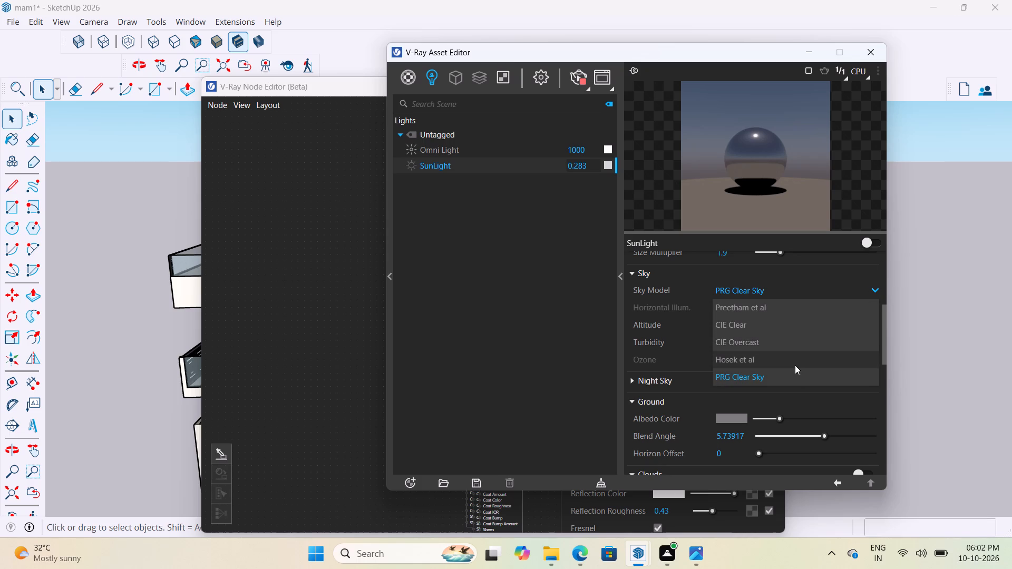
left_click(812, 308)
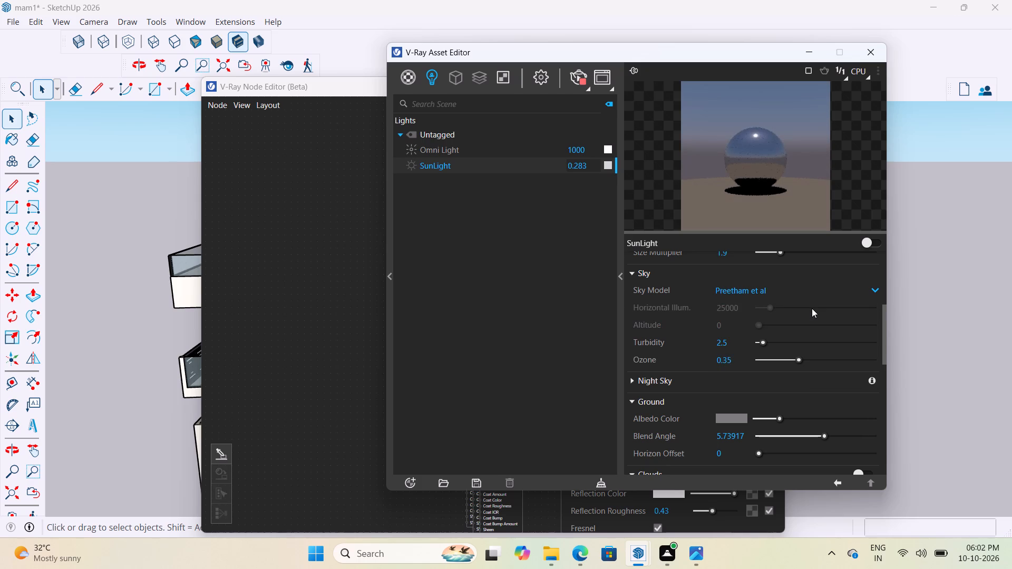
left_click(873, 380)
Set the SunLight's ground blend angle to 5.28 and its horizon offset to 0.36.
scroll(775, 395, "down", 2)
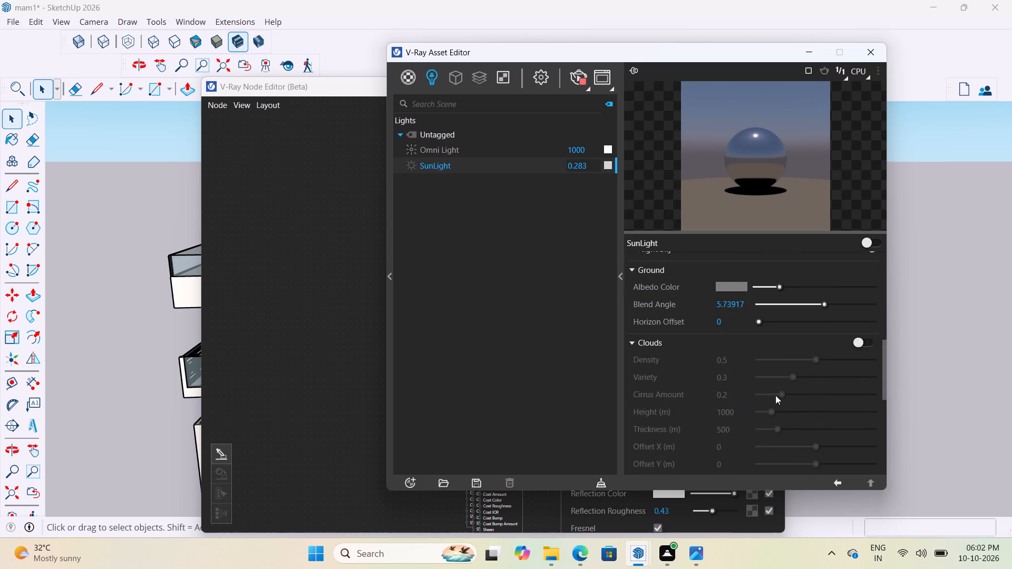
scroll(775, 389, "up", 1)
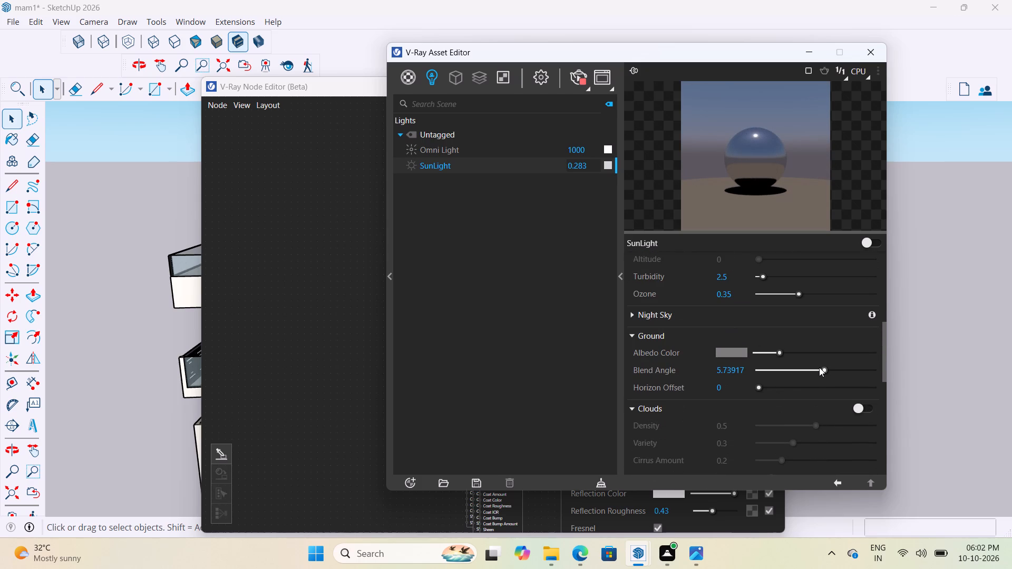
left_click(819, 367)
left_click(765, 387)
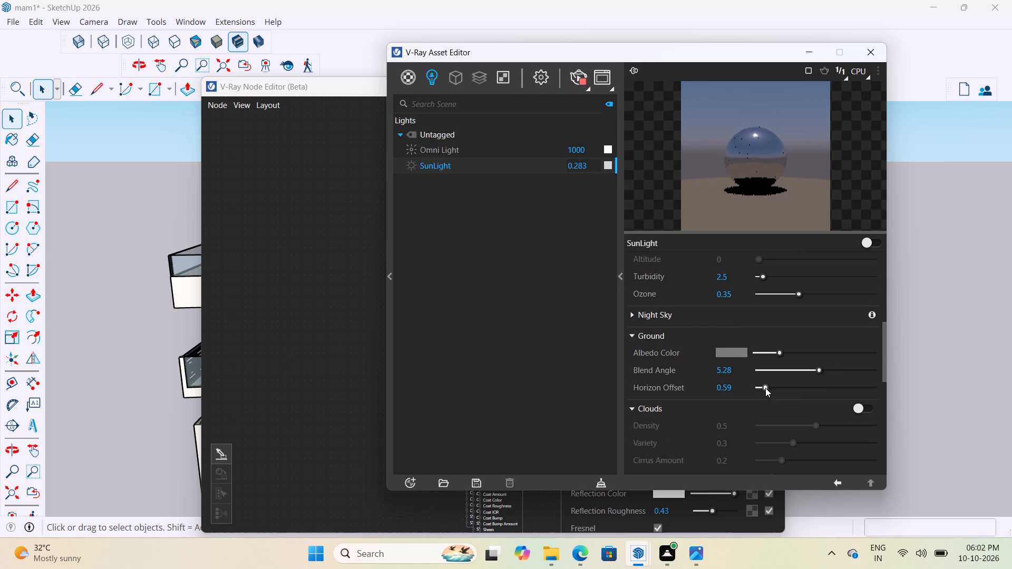
left_click(763, 384)
scroll(707, 399, "down", 2)
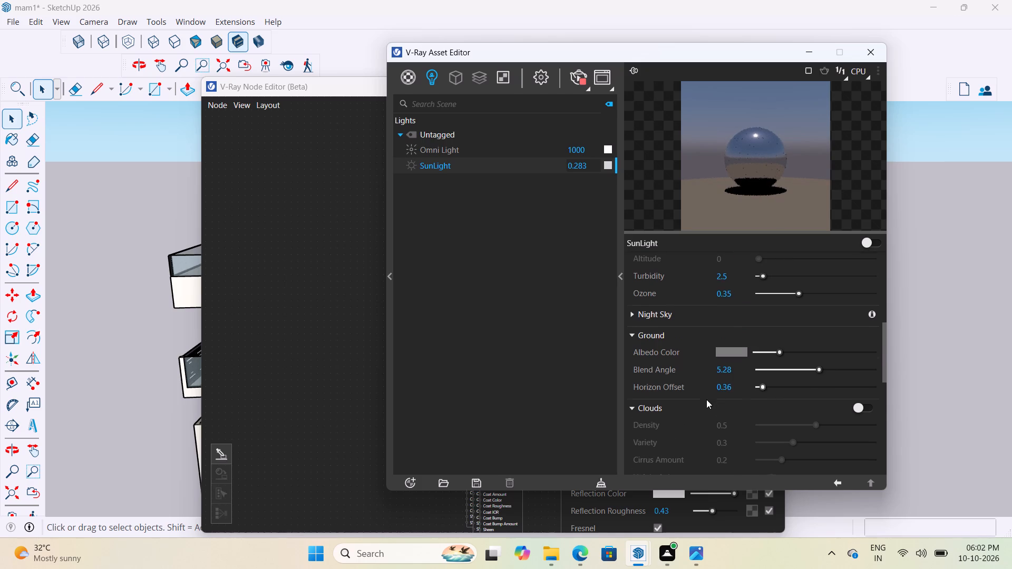
scroll(706, 399, "down", 15)
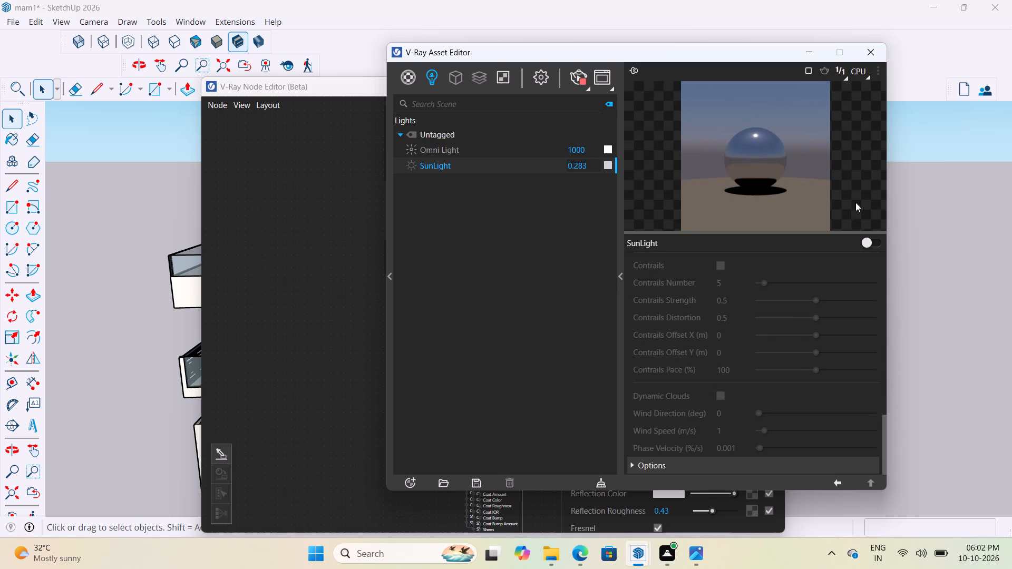
Stop the running render and start a fresh test render of the house in the V-Ray Frame Buffer.
left_click(573, 73)
left_click(810, 53)
scroll(597, 243, "down", 1)
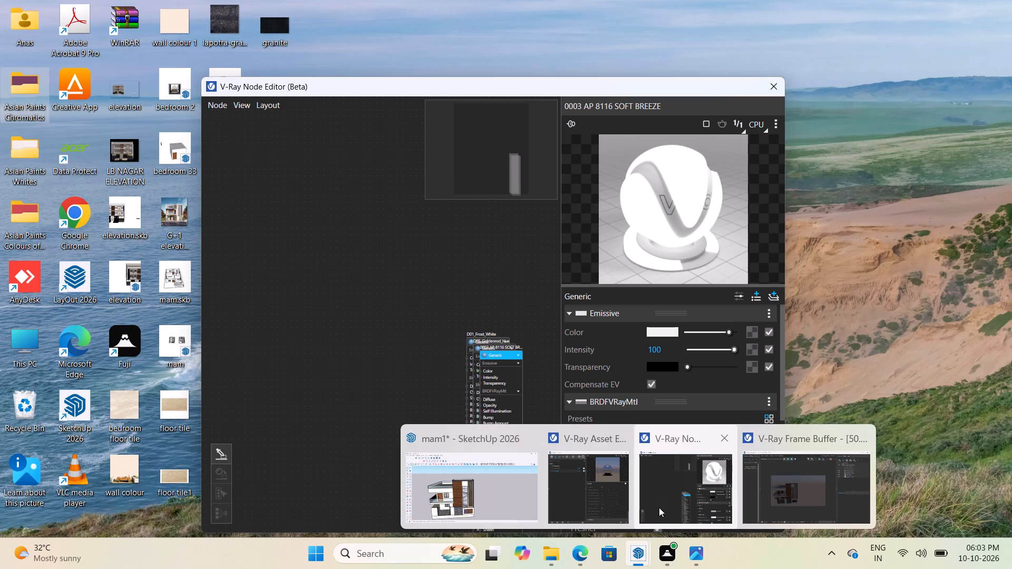
left_click(792, 504)
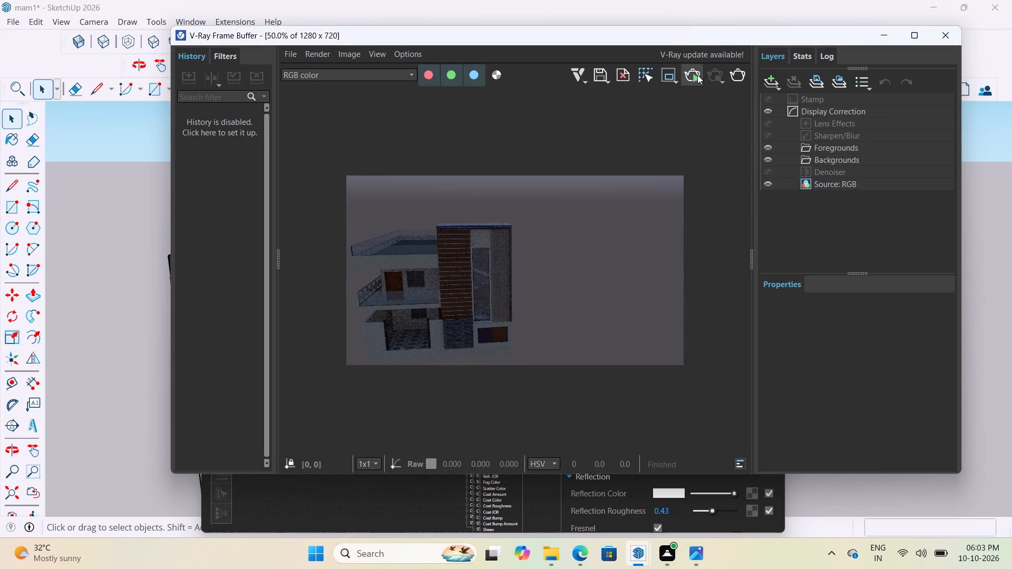
left_click(697, 75)
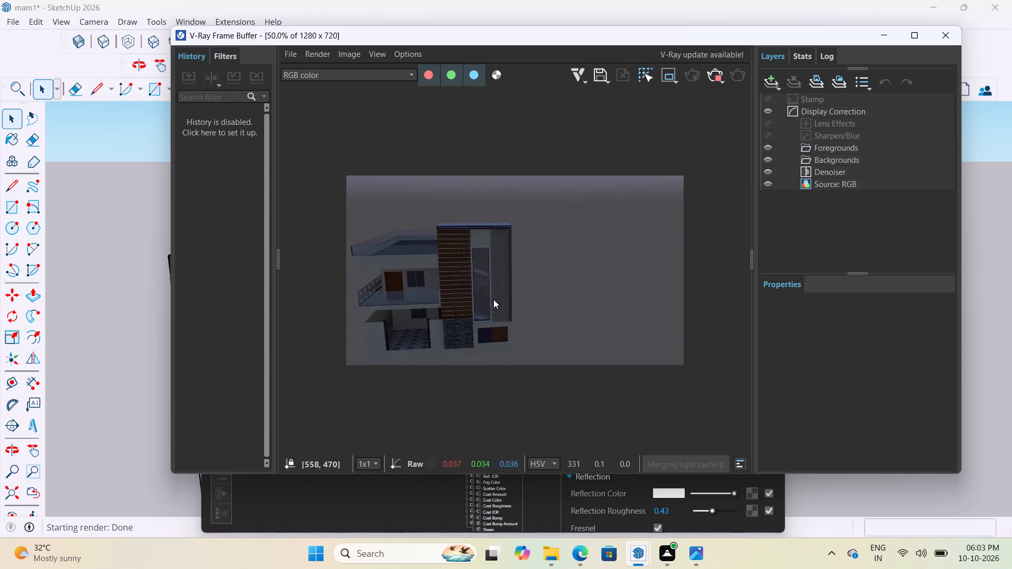
Examine the groove strips and tower facade up close in the test render, then stop it and close the frame buffer.
scroll(420, 347, "up", 3)
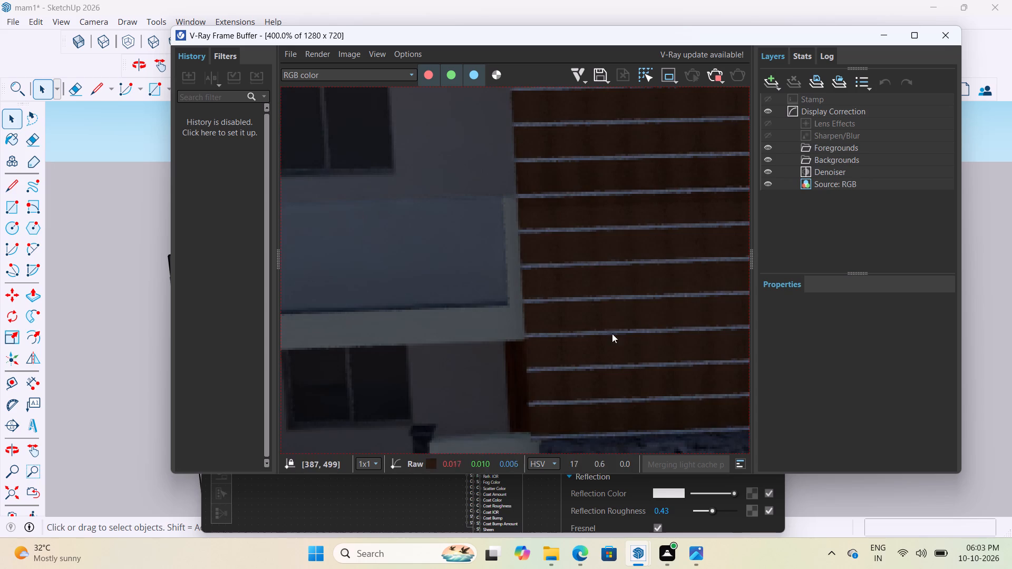
scroll(638, 320, "down", 4)
scroll(469, 287, "up", 2)
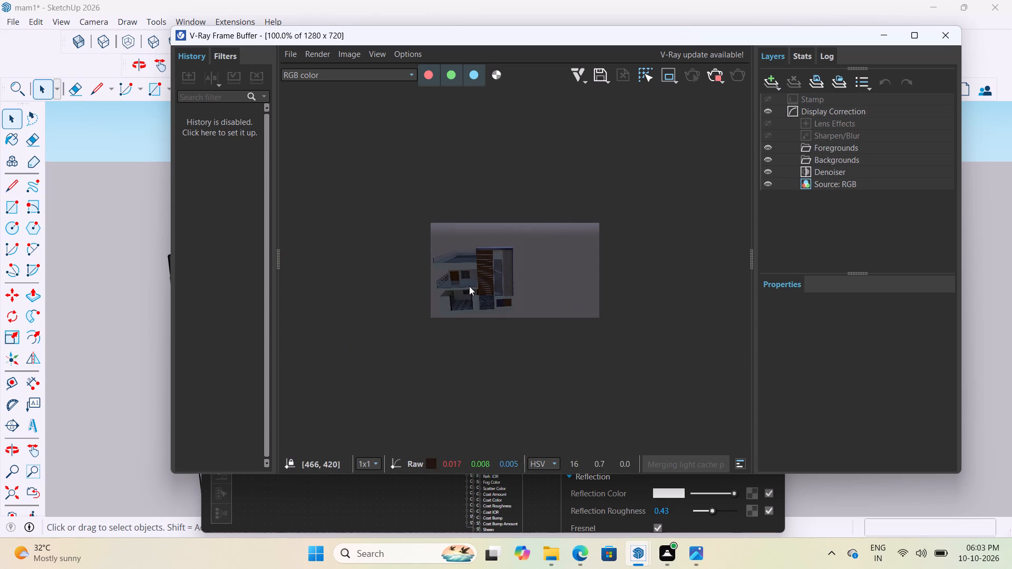
middle_click_drag(510, 276, 614, 265)
scroll(613, 264, "down", 3)
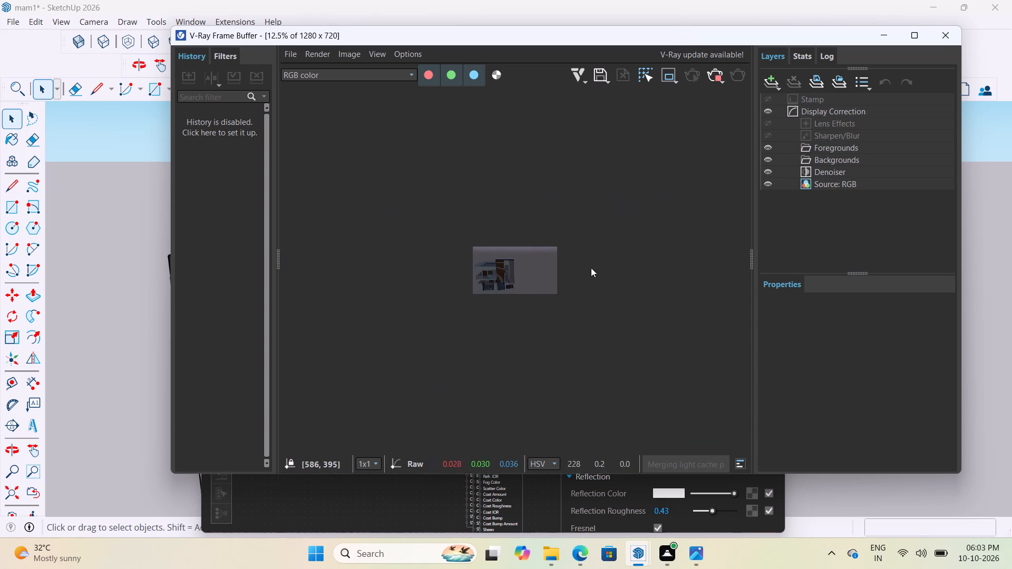
scroll(474, 283, "up", 5)
middle_click_drag(544, 260, 626, 261)
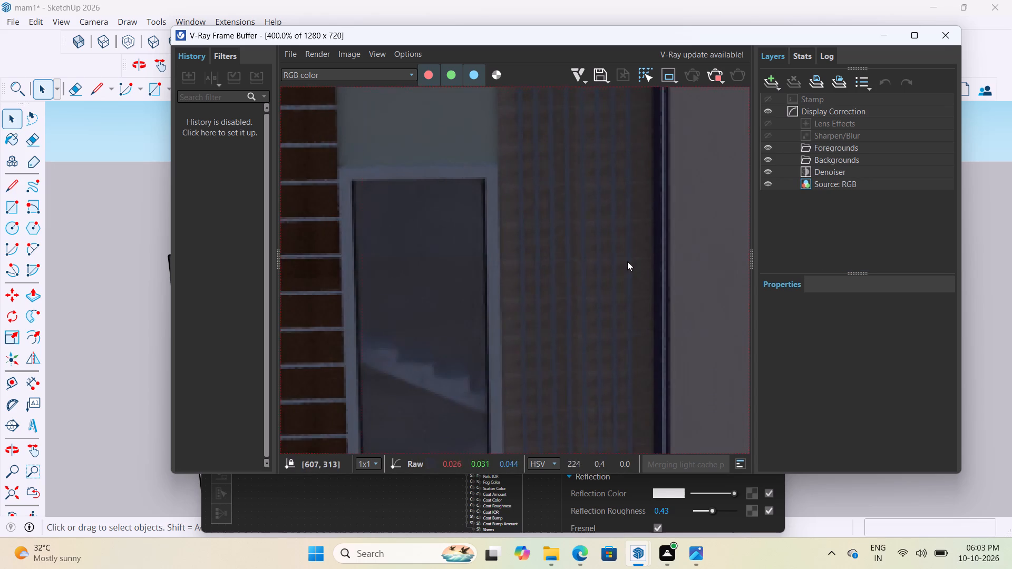
scroll(627, 261, "down", 2)
scroll(581, 257, "up", 1)
scroll(633, 252, "down", 5)
scroll(485, 272, "up", 4)
scroll(592, 270, "down", 2)
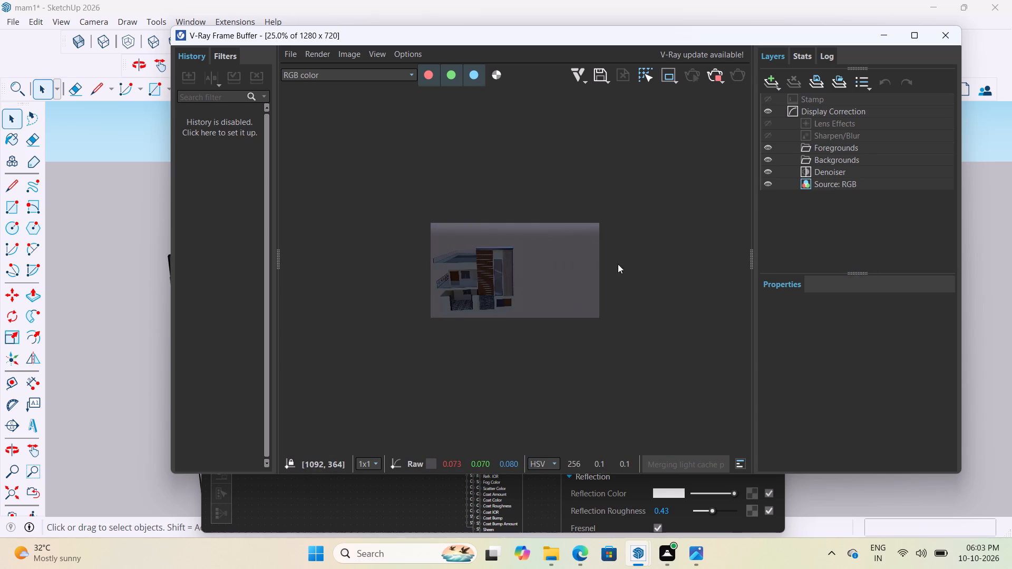
middle_click_drag(642, 261, 672, 257)
scroll(471, 291, "up", 2)
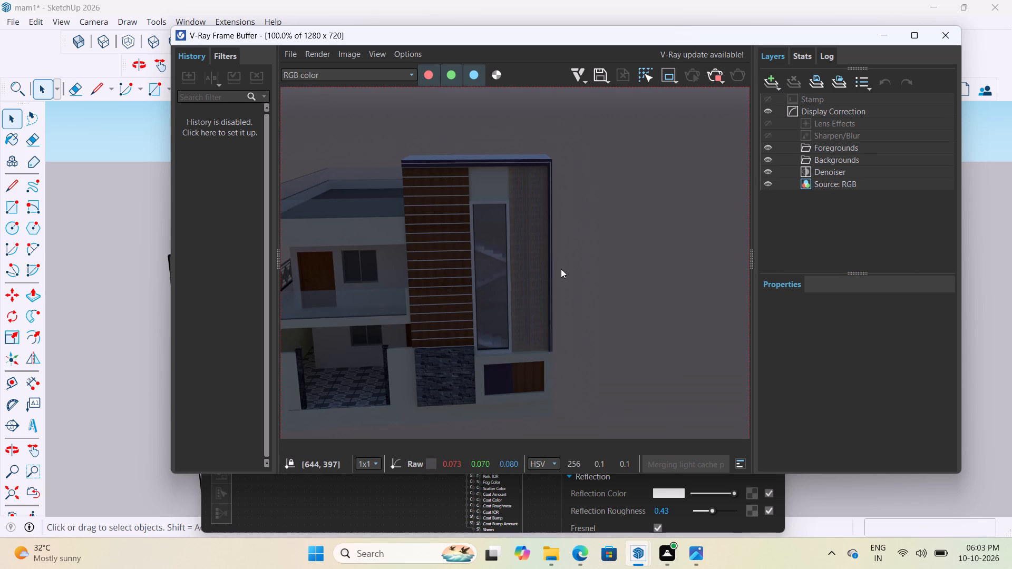
scroll(635, 227, "down", 1)
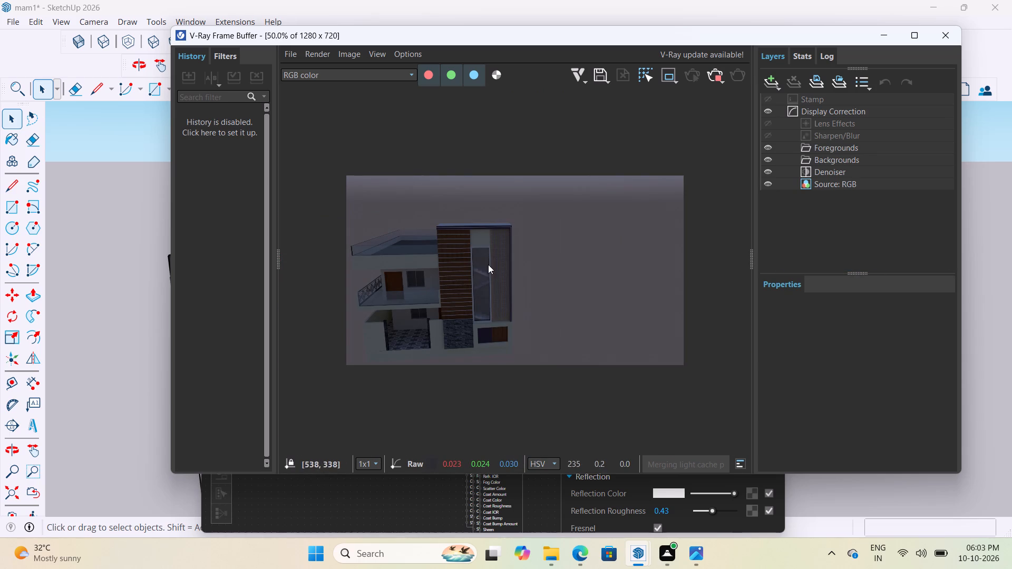
middle_click_drag(488, 264, 578, 221)
scroll(447, 291, "up", 1)
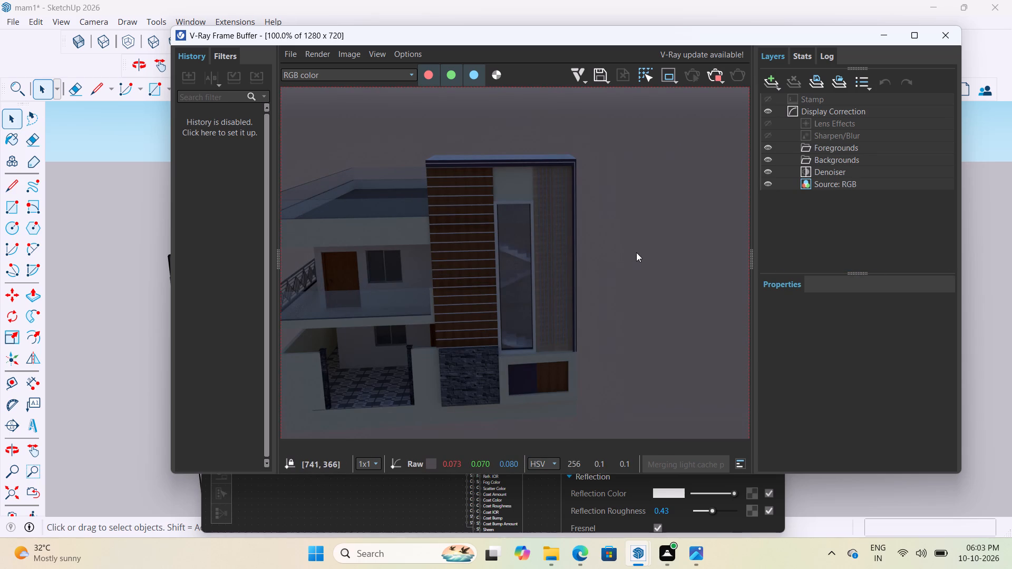
scroll(636, 252, "down", 1)
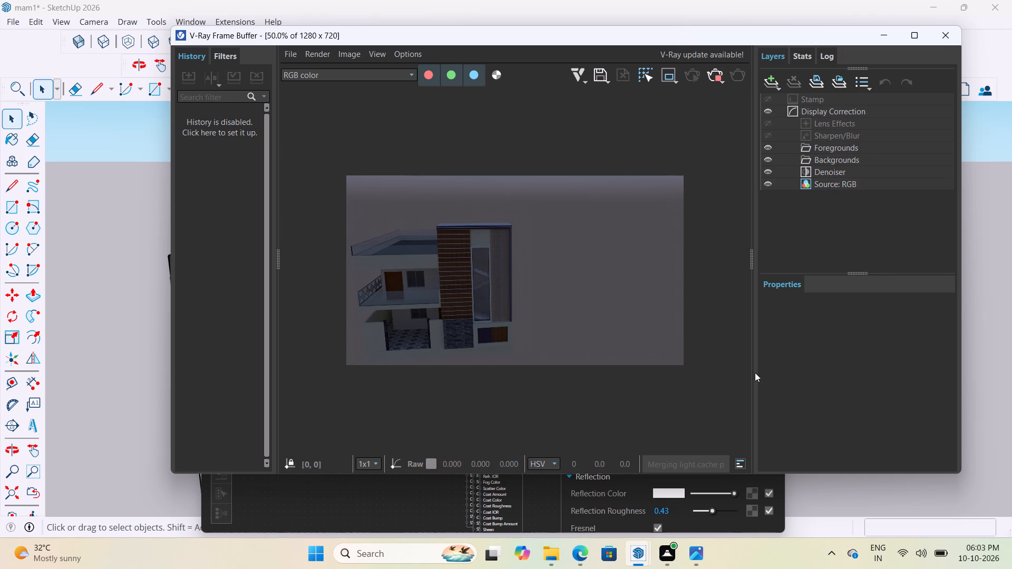
left_click(714, 76)
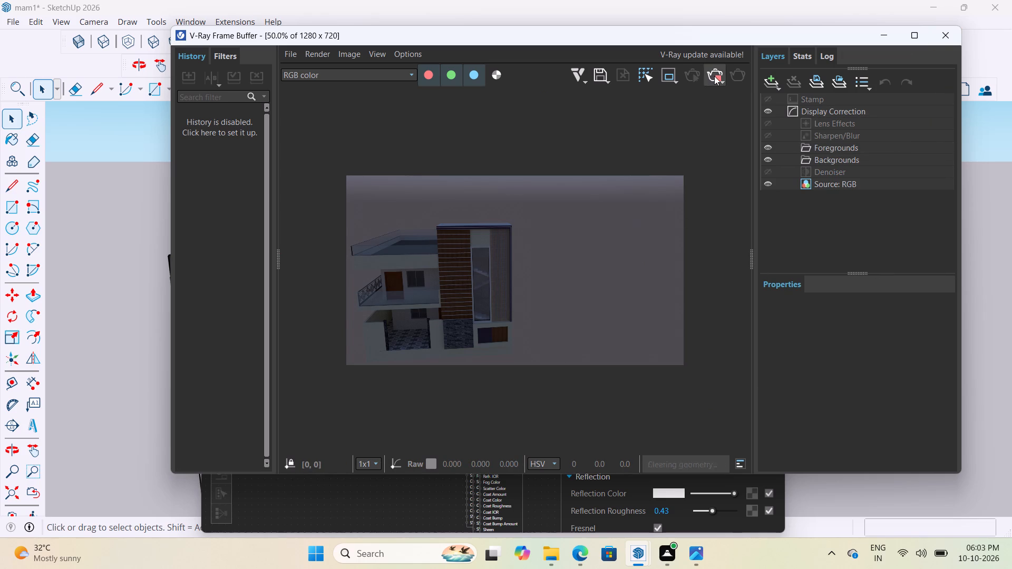
left_click(937, 31)
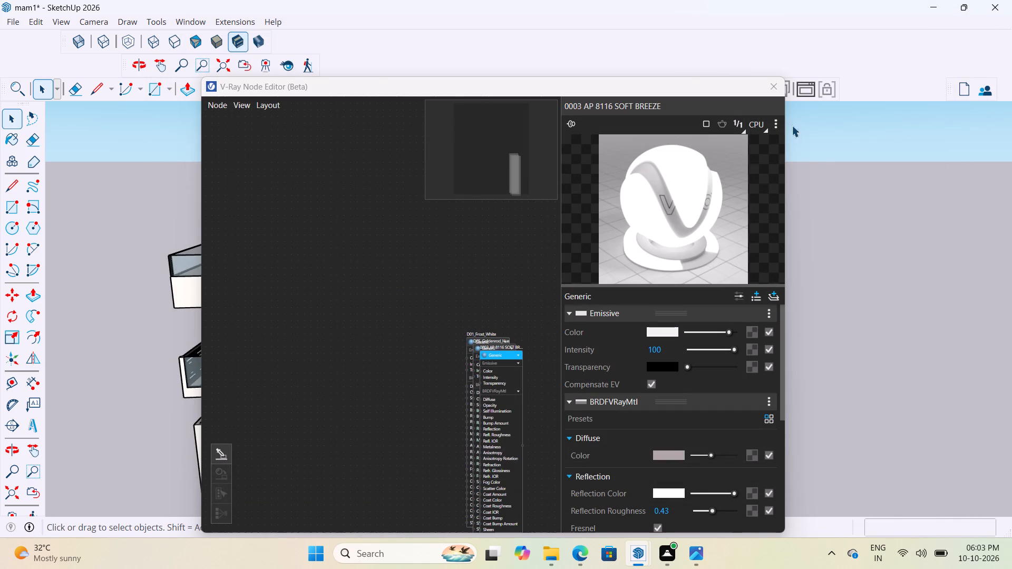
Raise the emissive transparency of the 0003 AP 8116 SOFT BREEZE material from black to light grey.
scroll(681, 303, "down", 1)
scroll(690, 329, "up", 2)
right_click(668, 366)
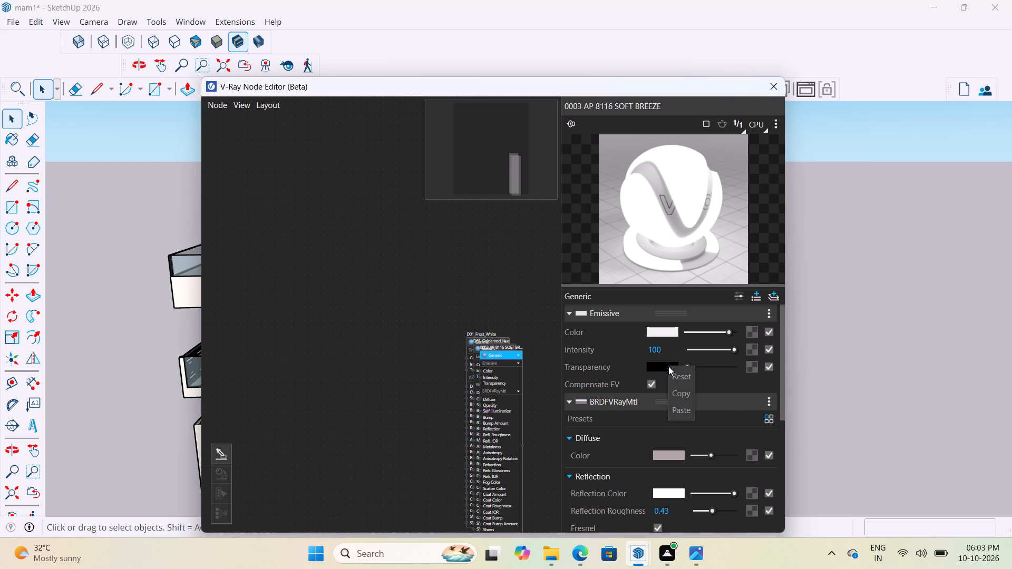
left_click(725, 371)
left_click_drag(690, 367, 696, 364)
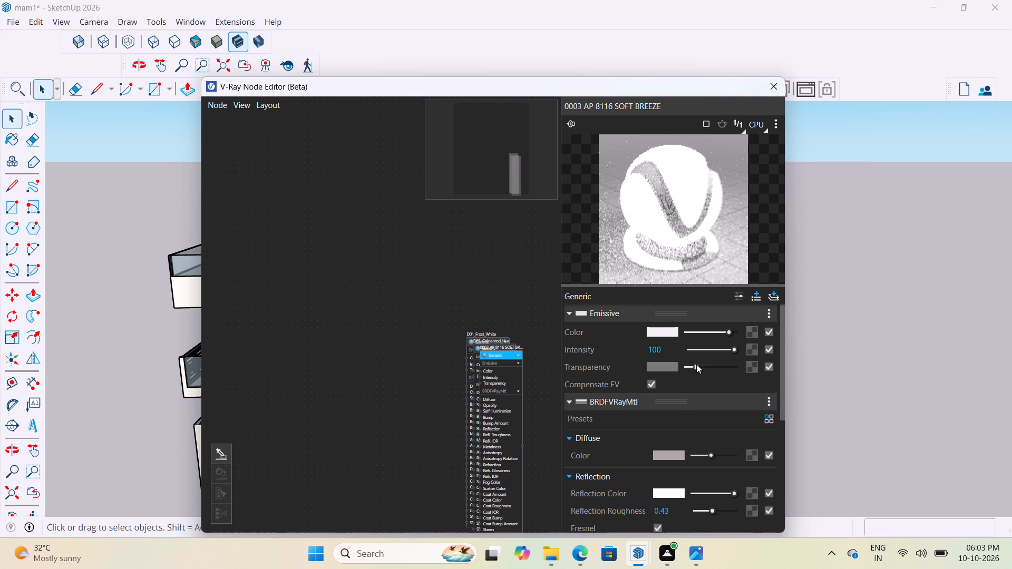
left_click_drag(696, 364, 709, 365)
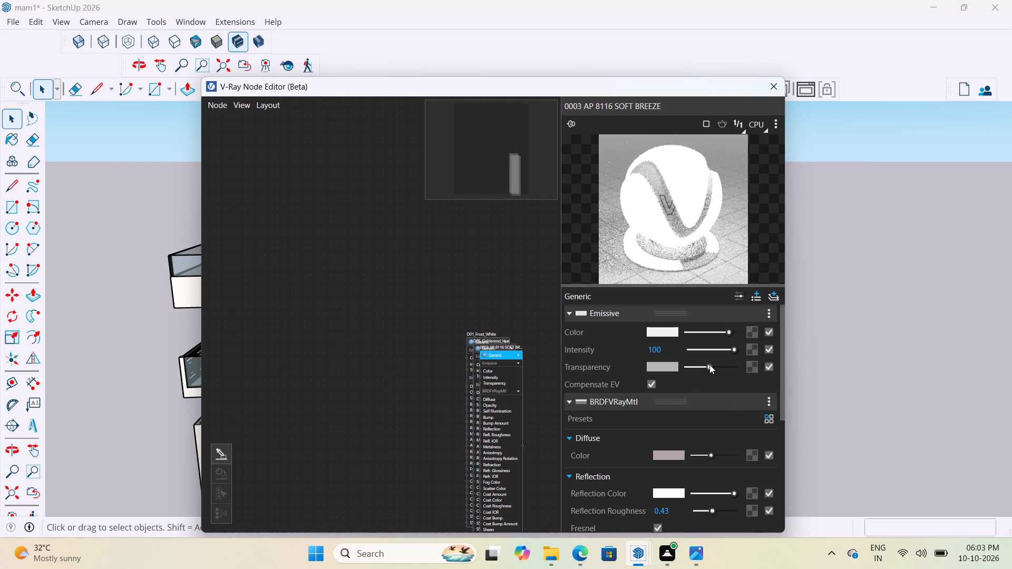
left_click(709, 365)
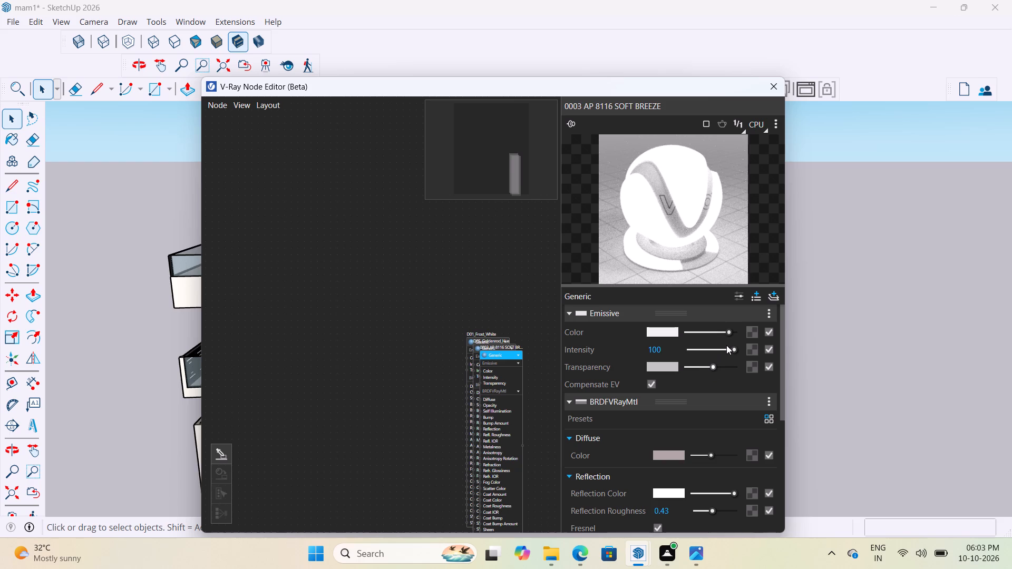
Look over the material's remaining settings and move the node editor aside to uncover more of the house model.
scroll(714, 354, "down", 7)
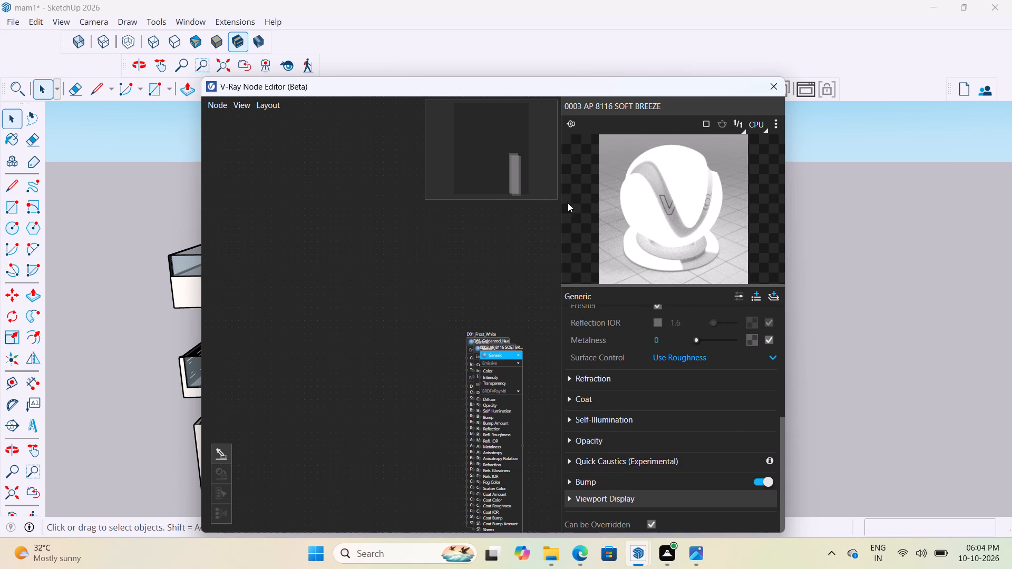
scroll(399, 231, "down", 3)
left_click_drag(607, 86, 763, 57)
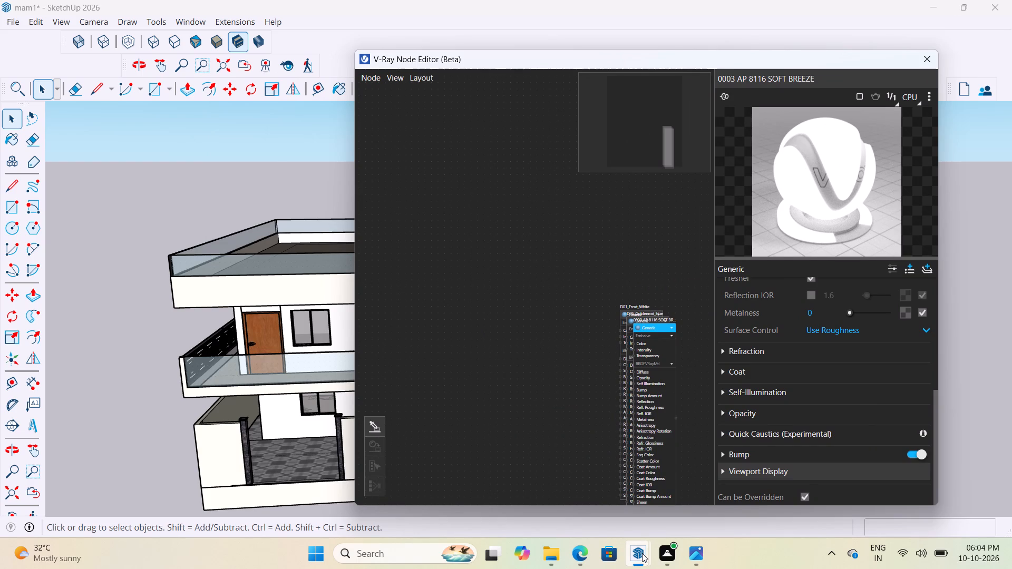
Bring the asset editor back to the front and lighten the SunLight's filter color to a paler grey.
left_click(672, 489)
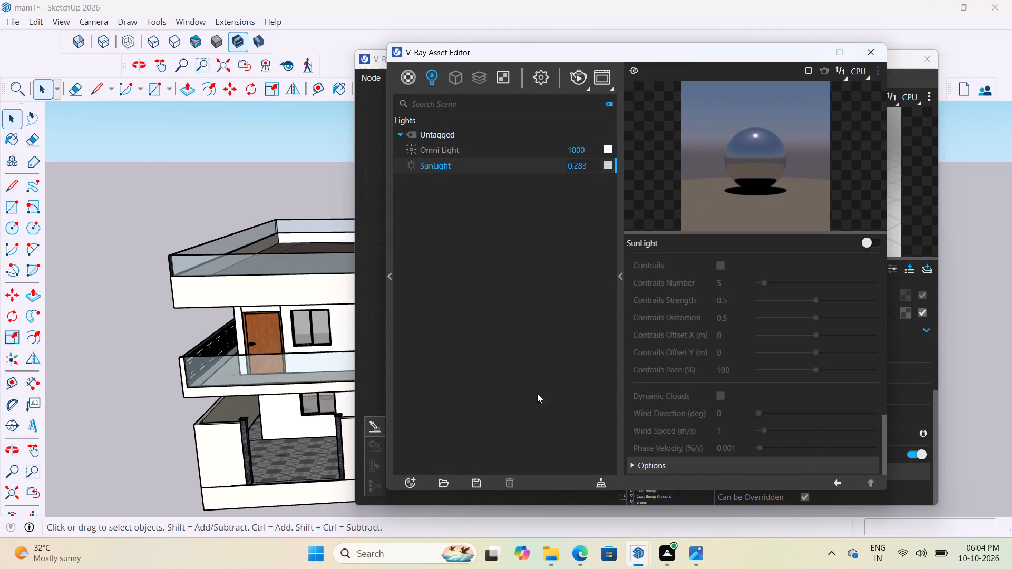
scroll(756, 266, "up", 13)
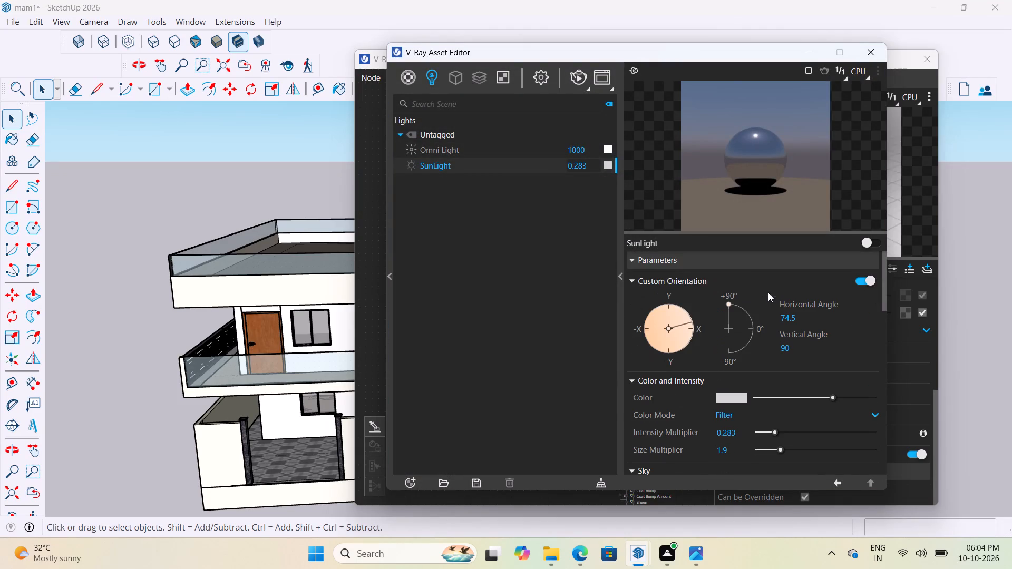
left_click_drag(817, 394, 842, 394)
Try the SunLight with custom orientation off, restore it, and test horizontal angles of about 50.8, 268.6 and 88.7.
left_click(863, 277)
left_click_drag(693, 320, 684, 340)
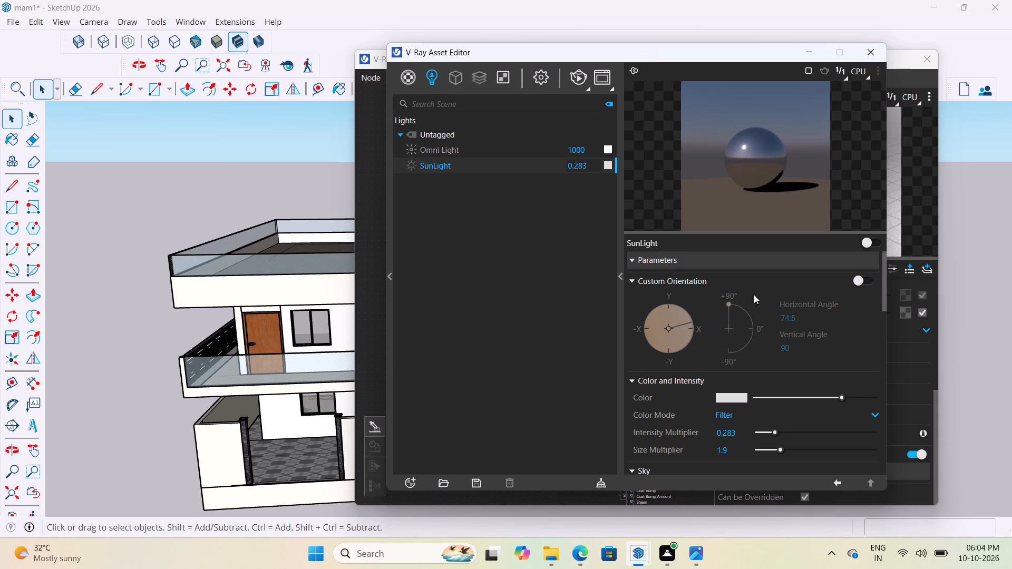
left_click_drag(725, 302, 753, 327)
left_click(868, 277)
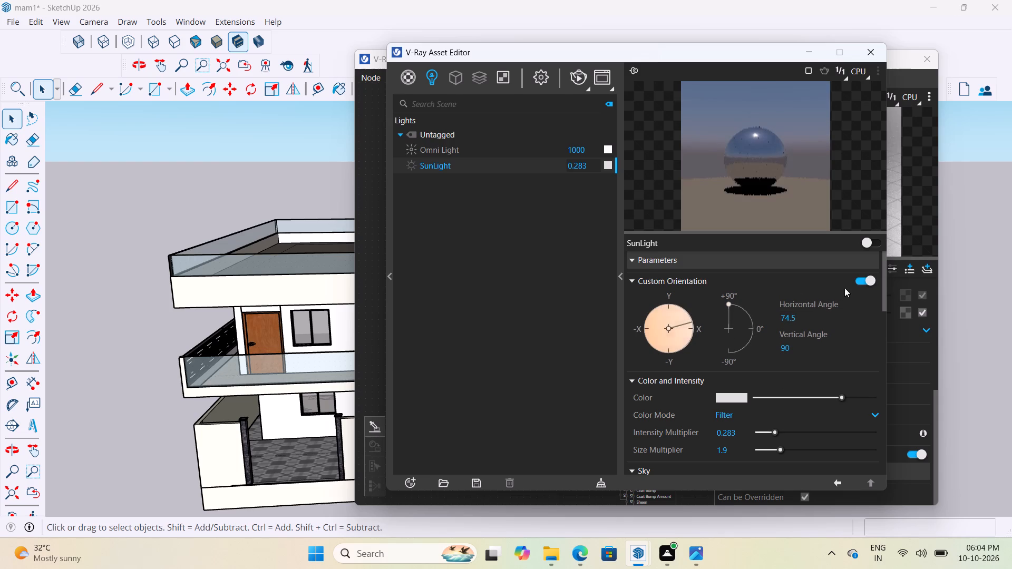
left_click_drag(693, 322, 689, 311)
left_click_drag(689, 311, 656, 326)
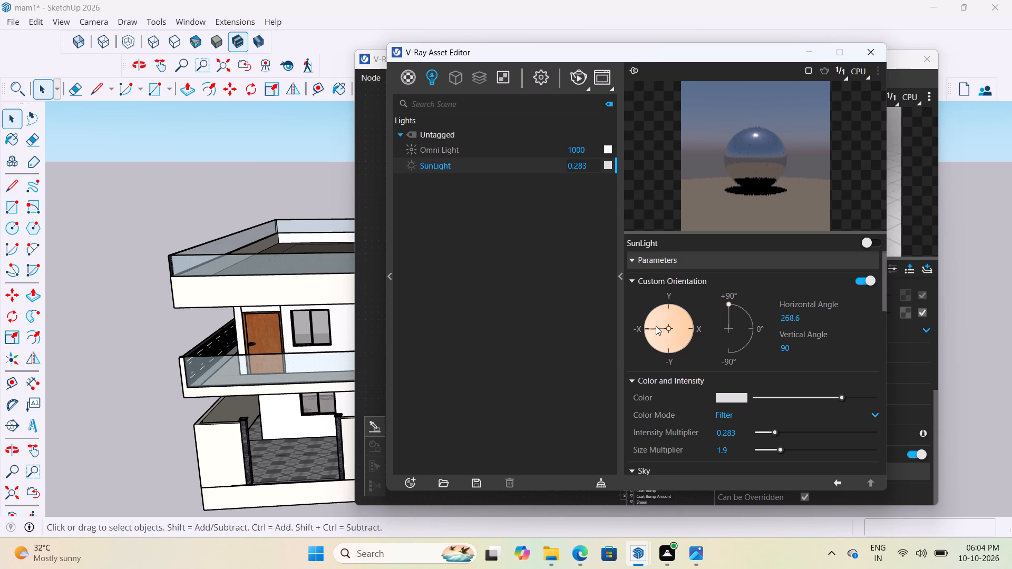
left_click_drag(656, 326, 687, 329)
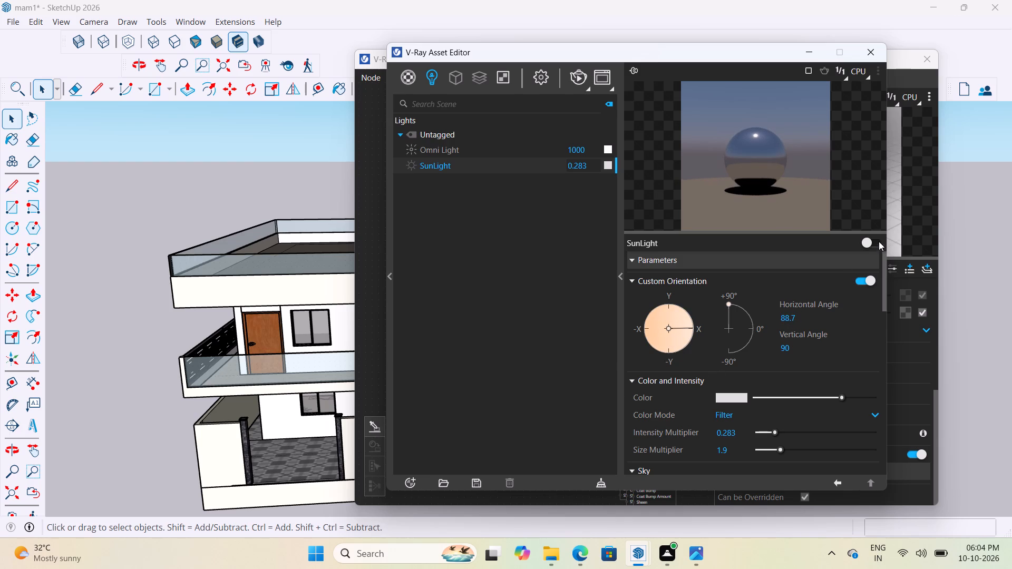
Enable the SunLight.
left_click(875, 242)
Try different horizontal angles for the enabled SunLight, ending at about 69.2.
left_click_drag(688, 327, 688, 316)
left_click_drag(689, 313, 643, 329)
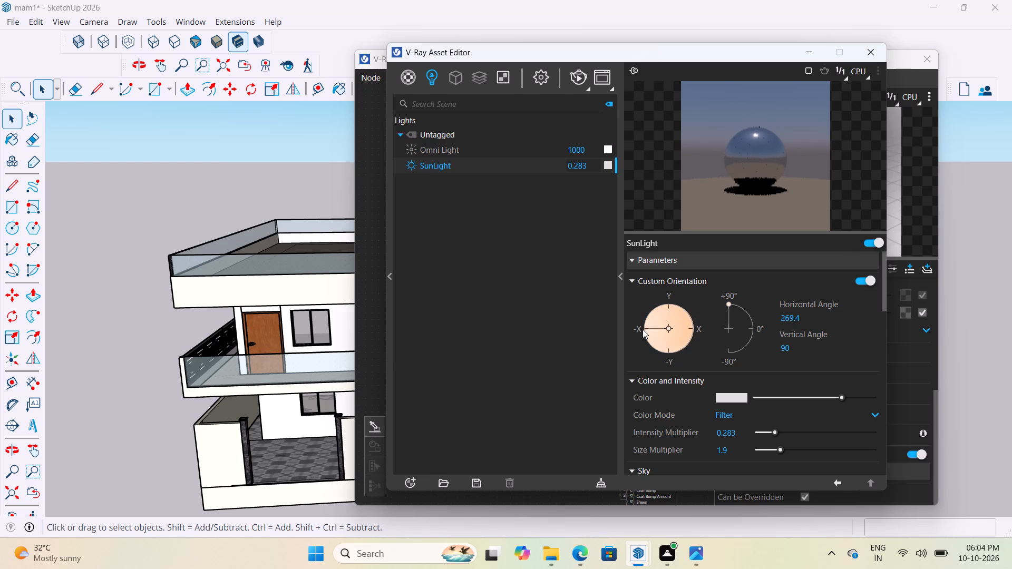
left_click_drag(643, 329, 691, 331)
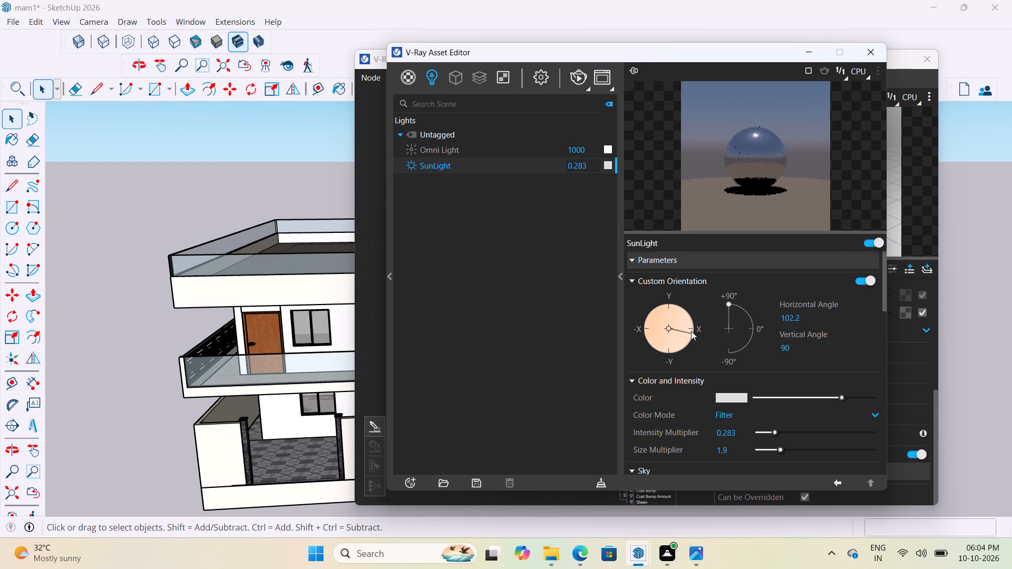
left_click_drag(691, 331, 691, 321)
Lower the SunLight's vertical angle to about 5.6 for a near-horizon sun.
left_click_drag(727, 300, 744, 307)
left_click_drag(728, 302, 743, 310)
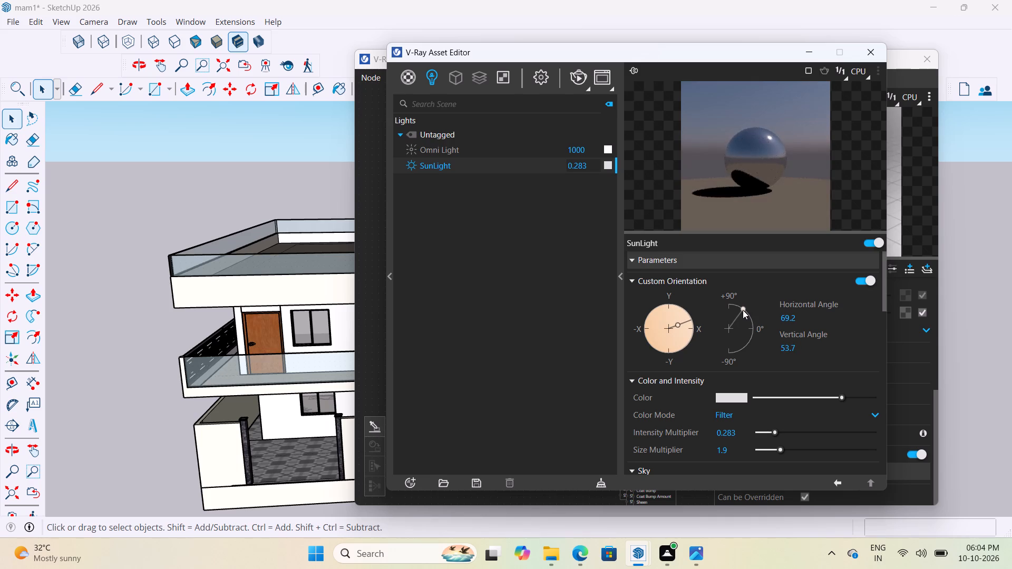
left_click_drag(743, 310, 750, 318)
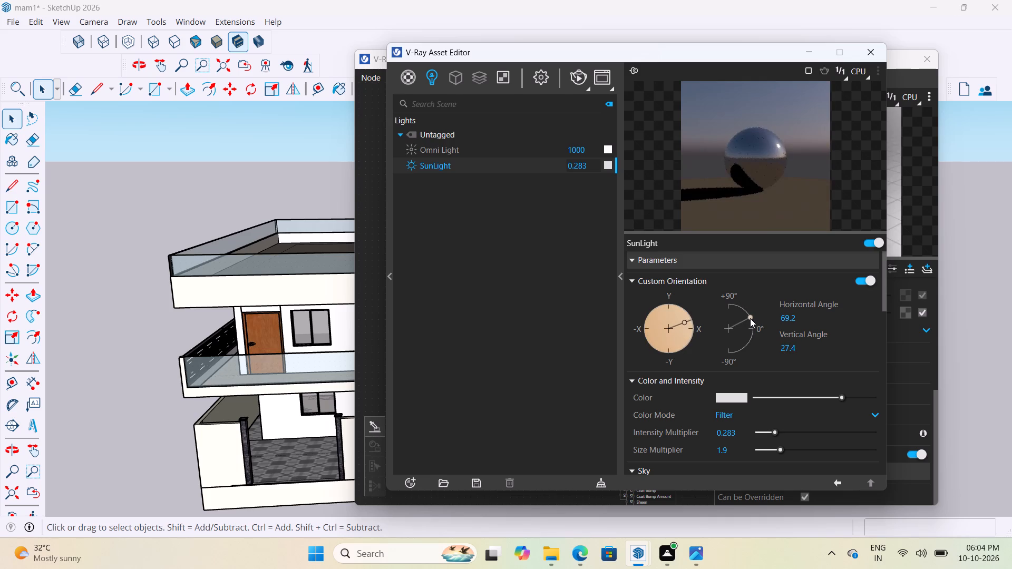
left_click_drag(750, 318, 749, 313)
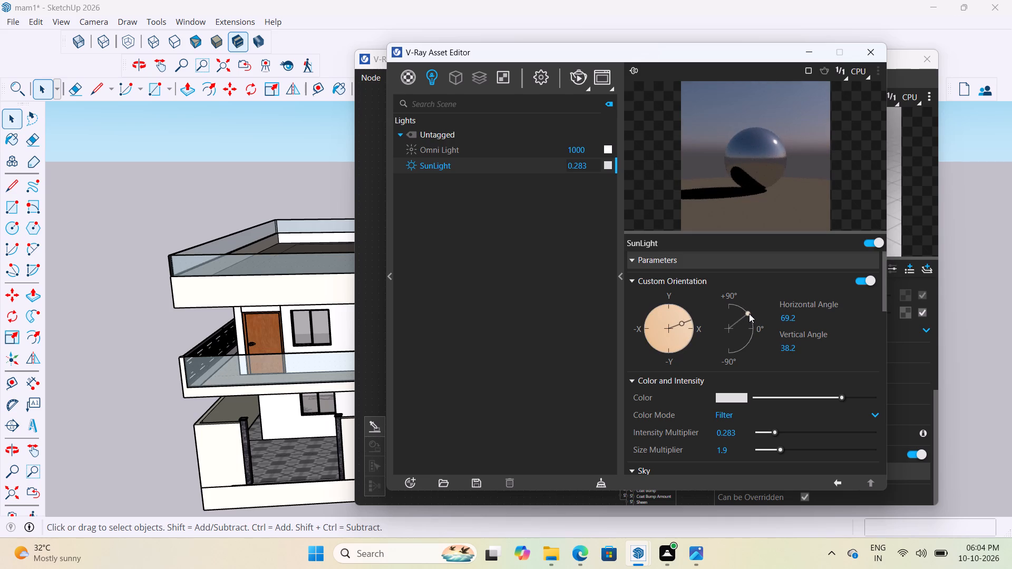
left_click_drag(749, 313, 751, 316)
left_click_drag(751, 316, 749, 309)
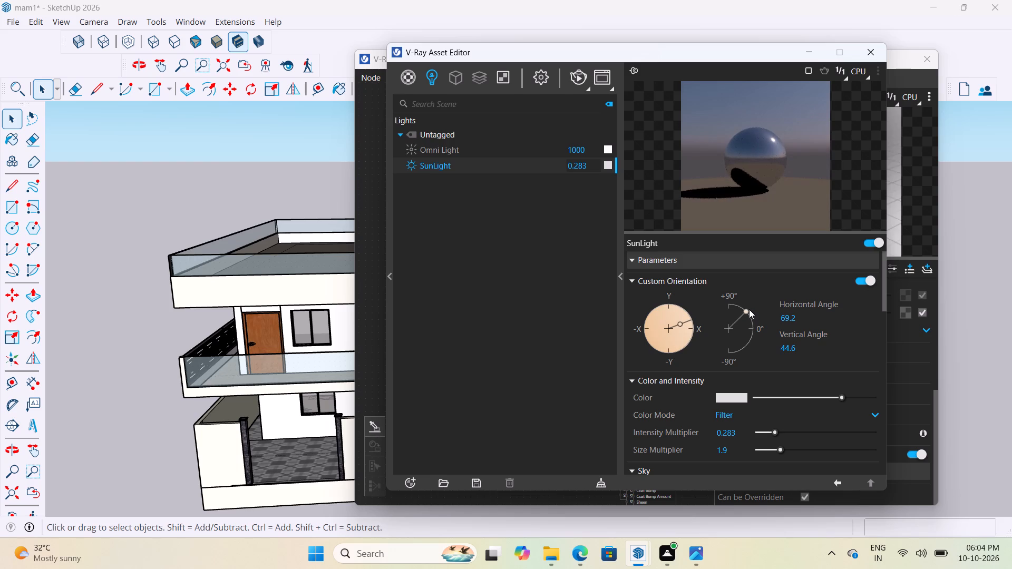
left_click_drag(749, 309, 753, 327)
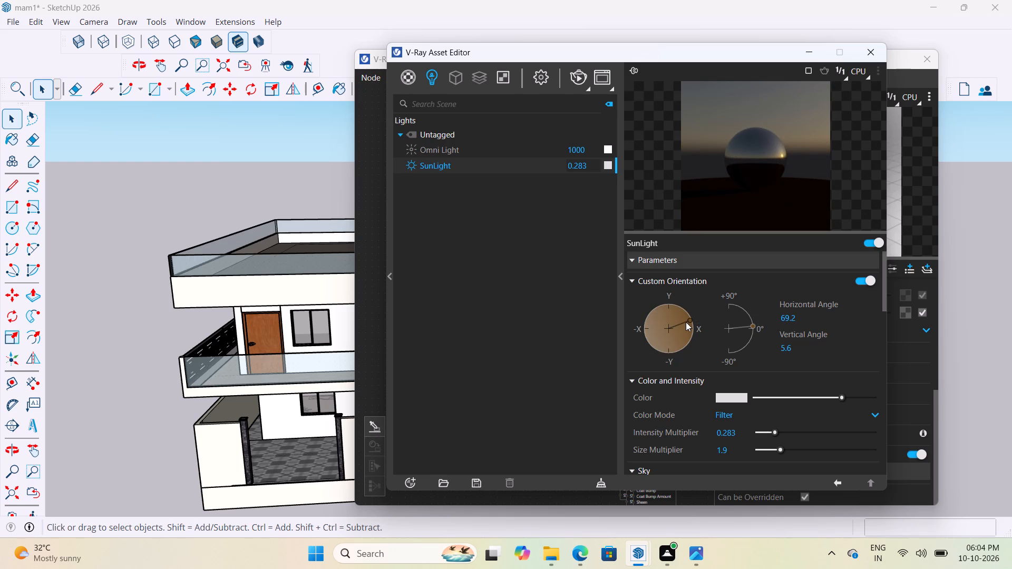
Rotate the SunLight's horizontal angle to 30.
left_click_drag(689, 318, 690, 315)
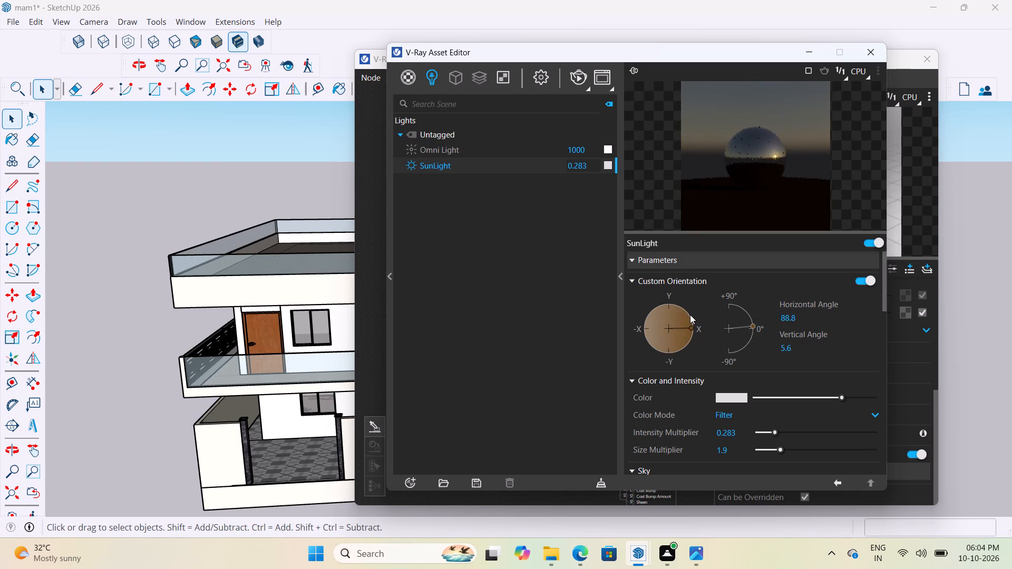
left_click_drag(690, 315, 685, 302)
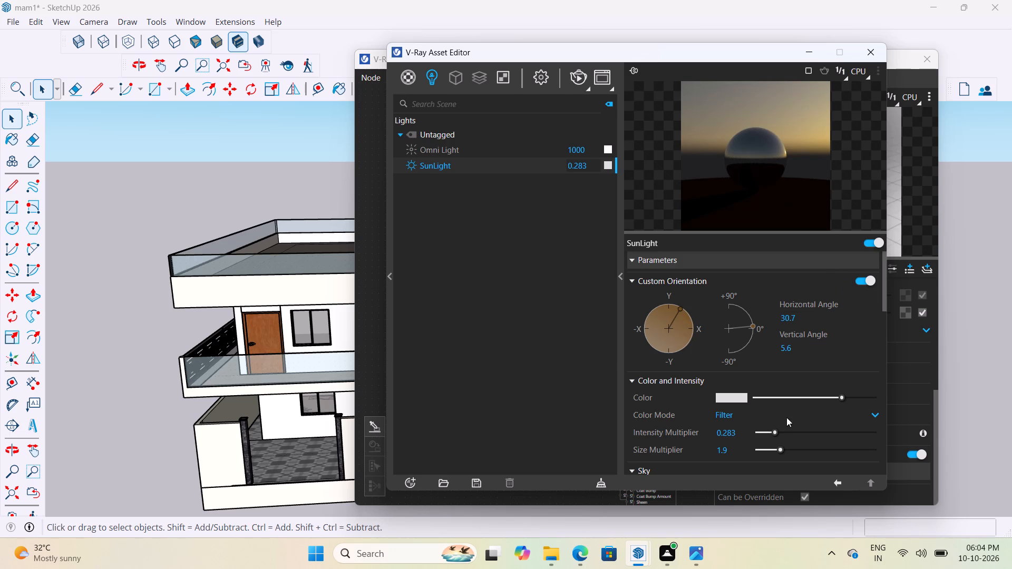
left_click(682, 305)
Start a new test render of the house with the low sun.
left_click(576, 75)
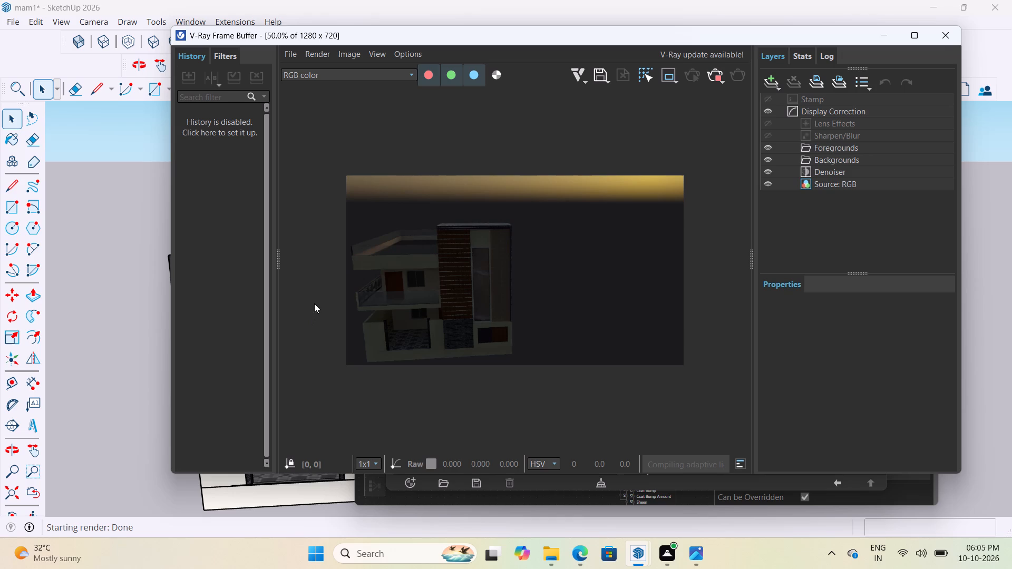
Examine the tower facade, its groove strips and the roof edge band up close in the test render.
scroll(410, 267, "up", 2)
scroll(470, 246, "down", 2)
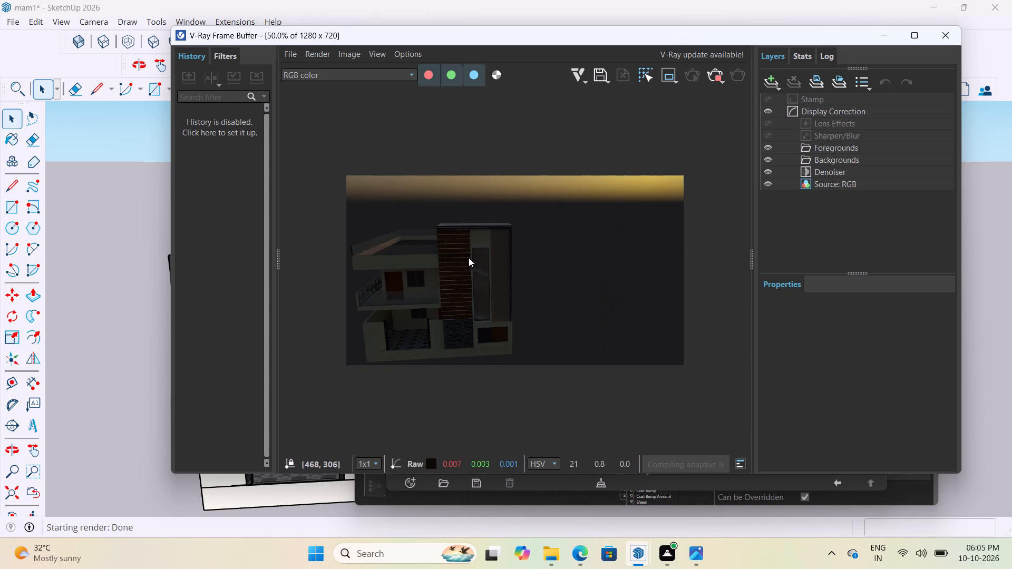
scroll(469, 257, "up", 2)
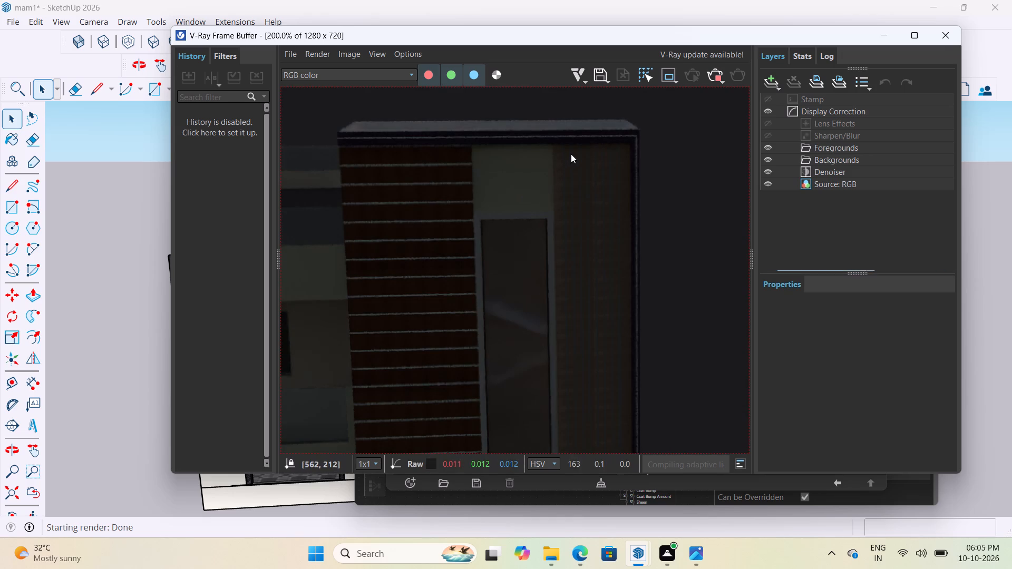
scroll(607, 135, "up", 2)
scroll(607, 135, "down", 1)
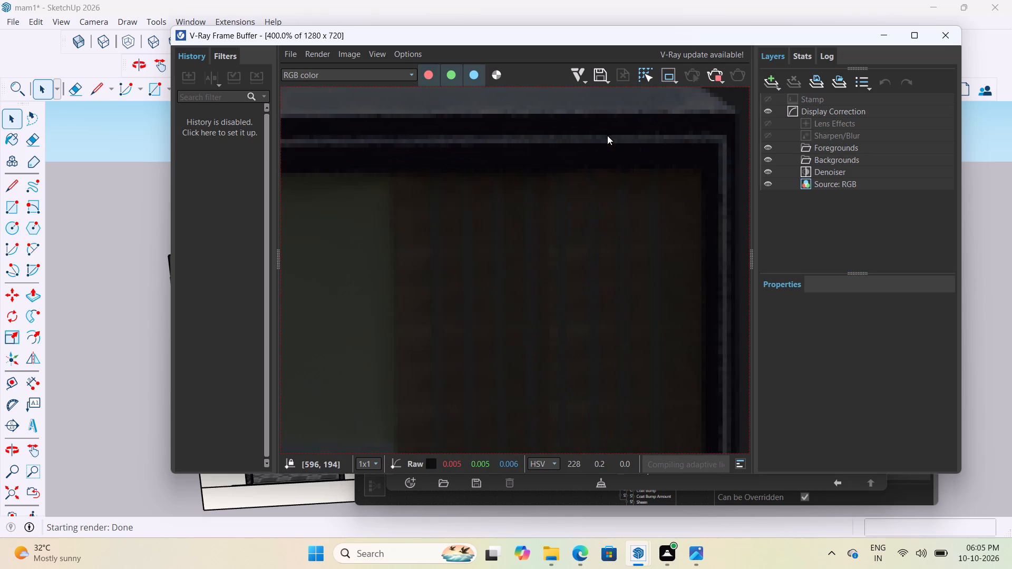
scroll(607, 135, "down", 2)
scroll(528, 159, "up", 2)
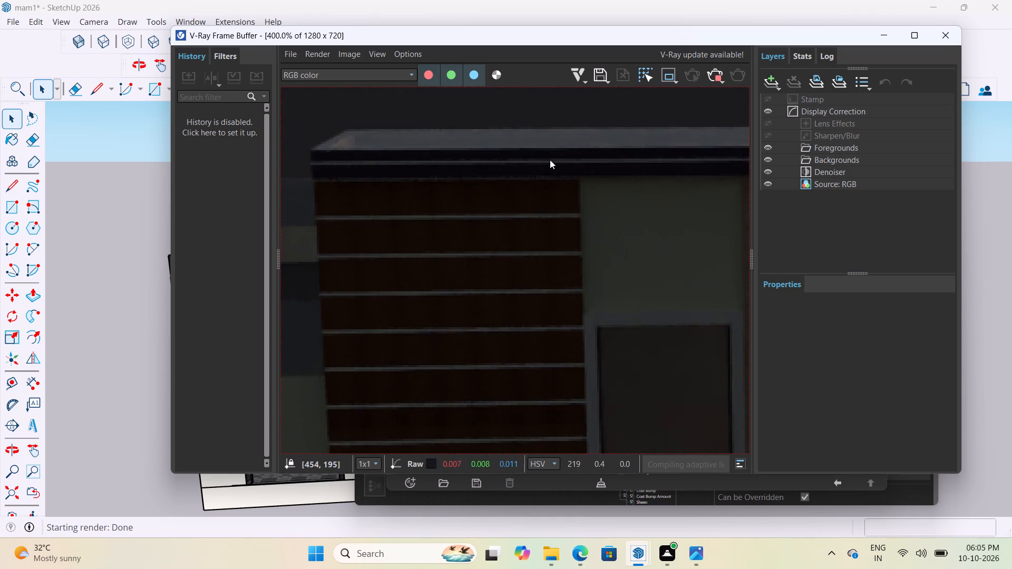
scroll(550, 160, "up", 1)
scroll(542, 169, "down", 4)
scroll(544, 214, "down", 3)
scroll(497, 280, "up", 3)
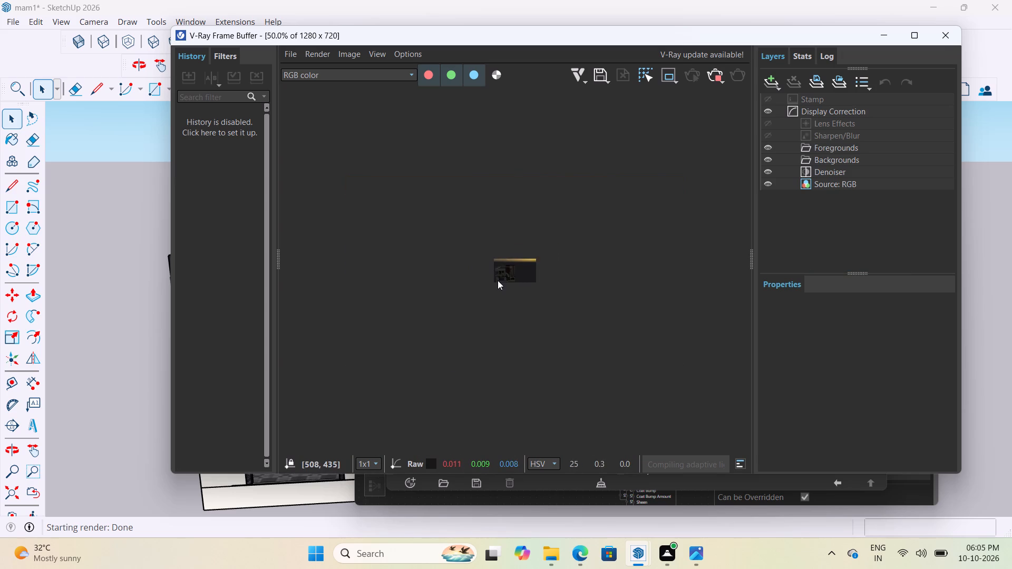
scroll(498, 279, "up", 1)
scroll(471, 175, "up", 2)
middle_click_drag(566, 182, 500, 205)
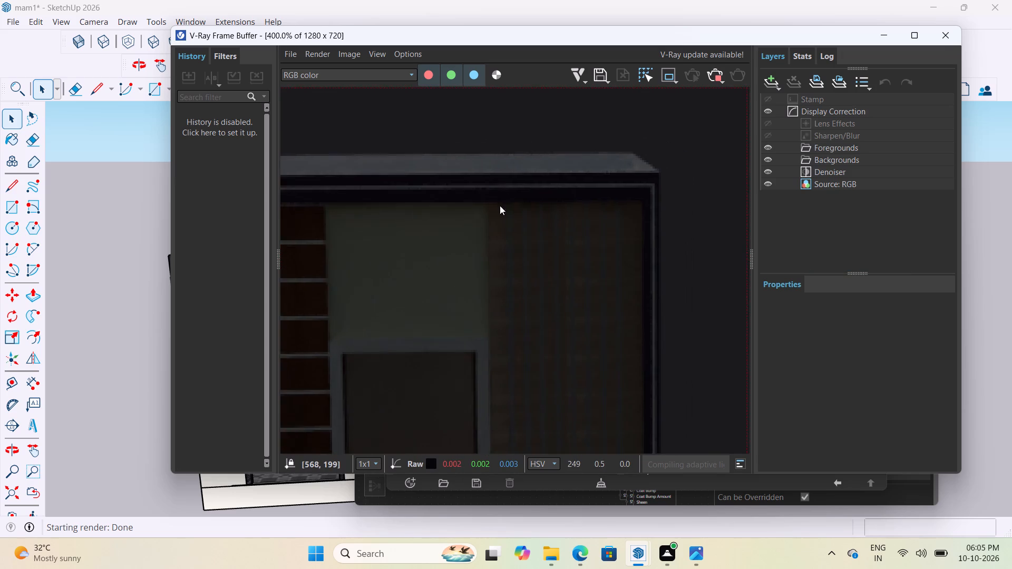
middle_click_drag(500, 205, 493, 208)
scroll(586, 207, "down", 3)
scroll(436, 258, "up", 4)
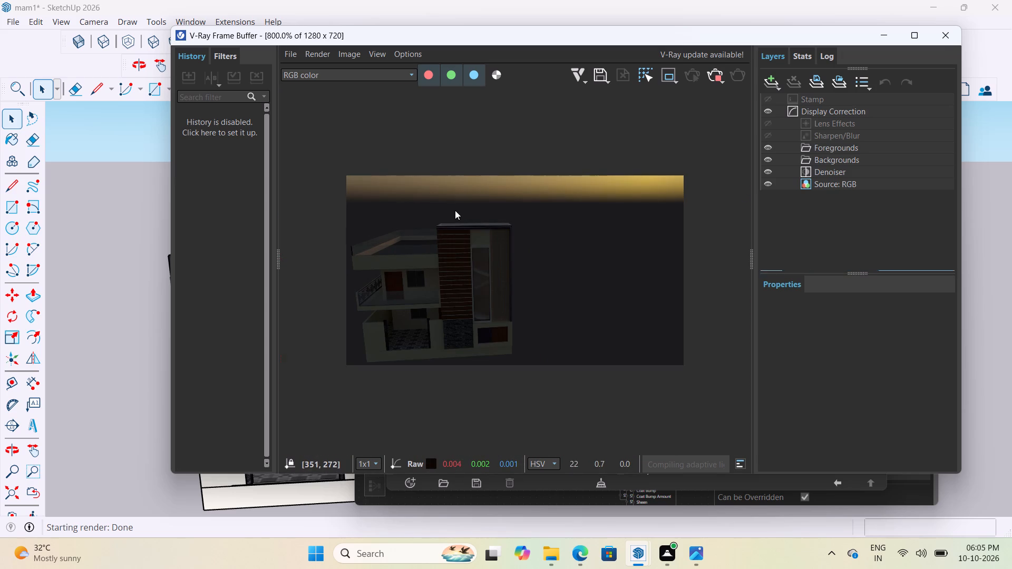
scroll(519, 261, "down", 3)
scroll(561, 251, "down", 3)
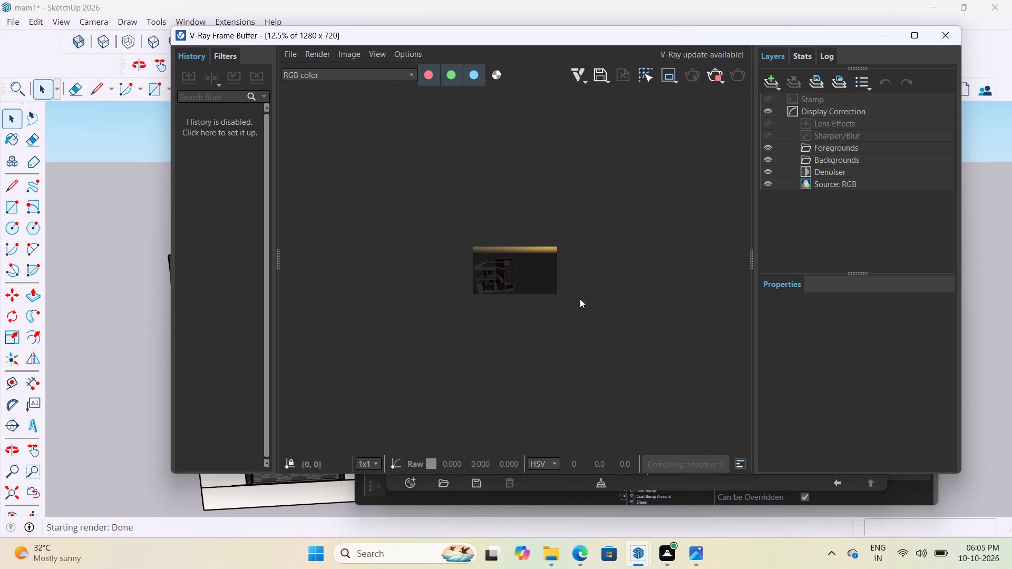
scroll(536, 256, "up", 3)
scroll(482, 267, "up", 2)
middle_click_drag(556, 231, 693, 244)
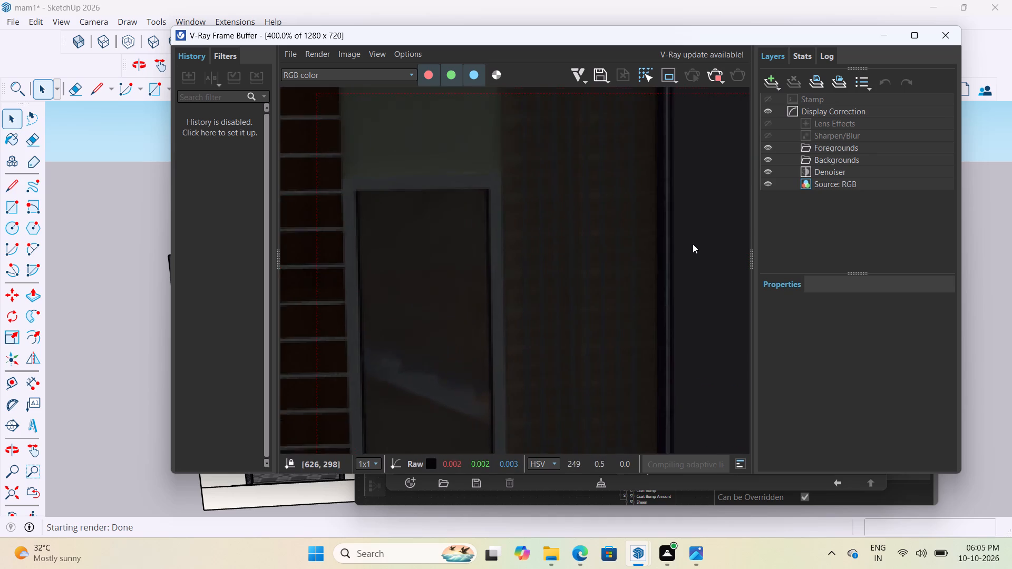
middle_click_drag(693, 244, 712, 248)
scroll(676, 267, "down", 7)
scroll(515, 278, "up", 4)
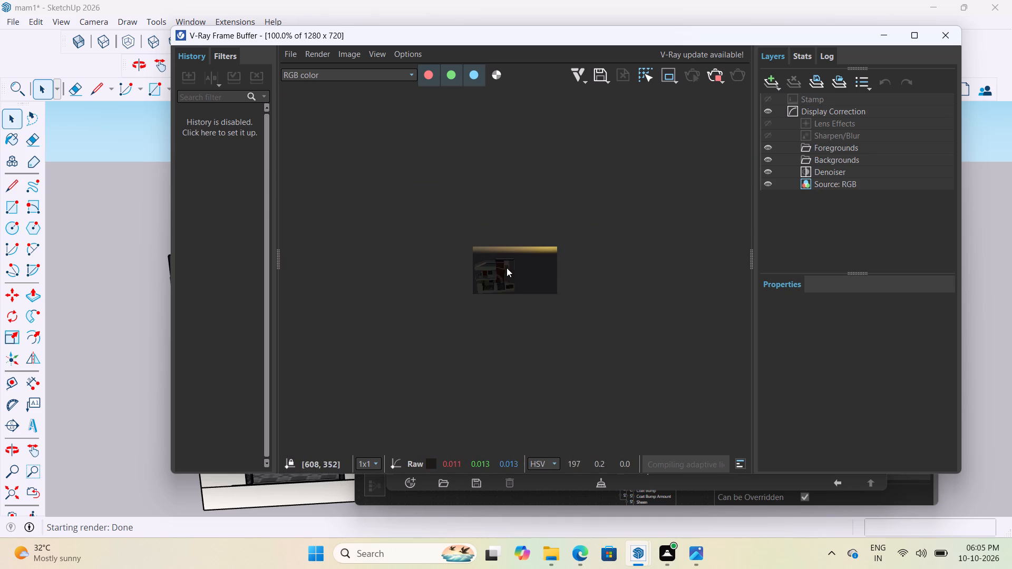
scroll(507, 268, "up", 2)
middle_click_drag(531, 258, 648, 328)
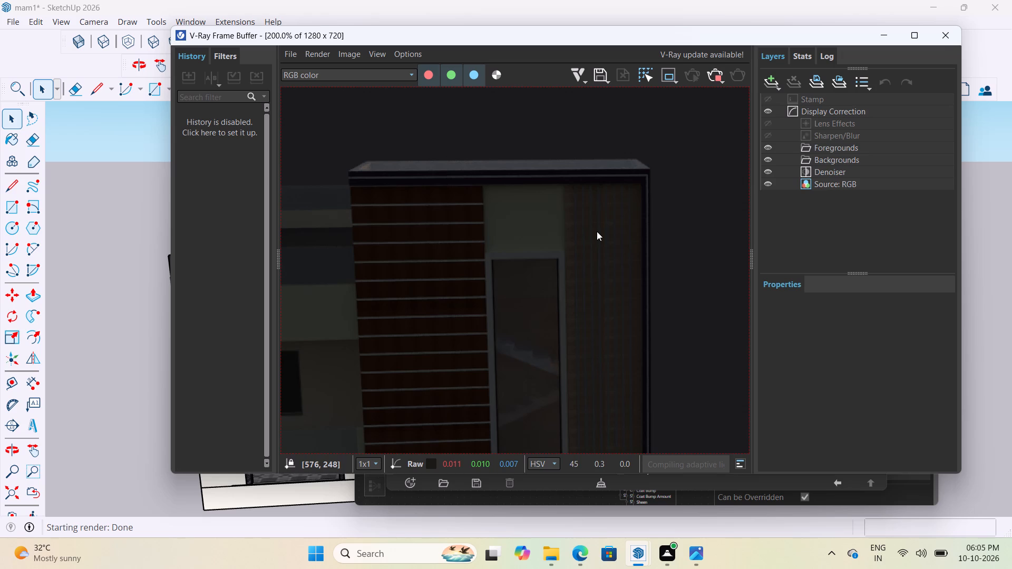
scroll(620, 158, "down", 2)
Check the whole test render, and close the frame buffer, asset editor and node editor to return to the model.
scroll(632, 162, "down", 1)
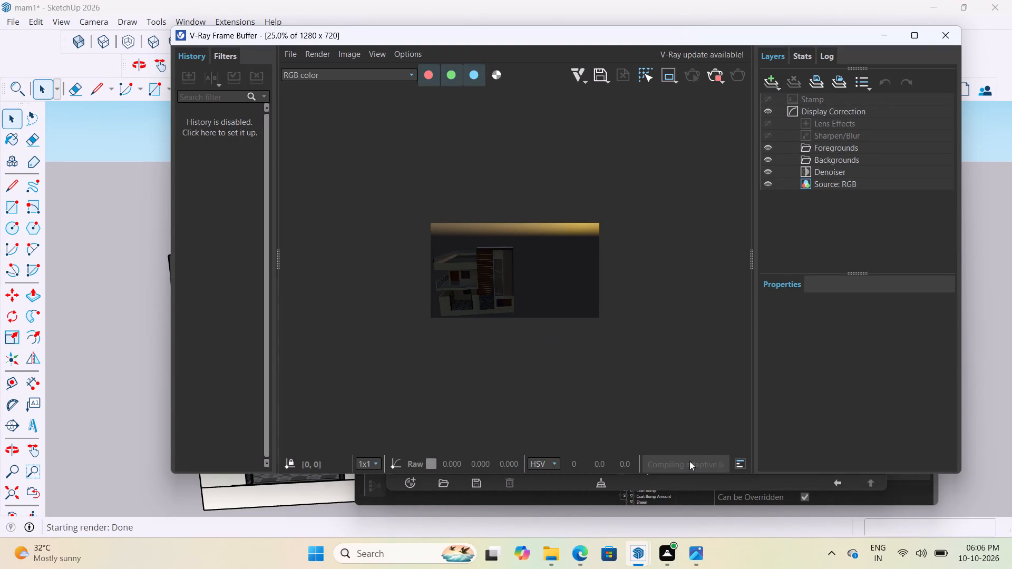
scroll(473, 282, "up", 5)
scroll(626, 282, "down", 4)
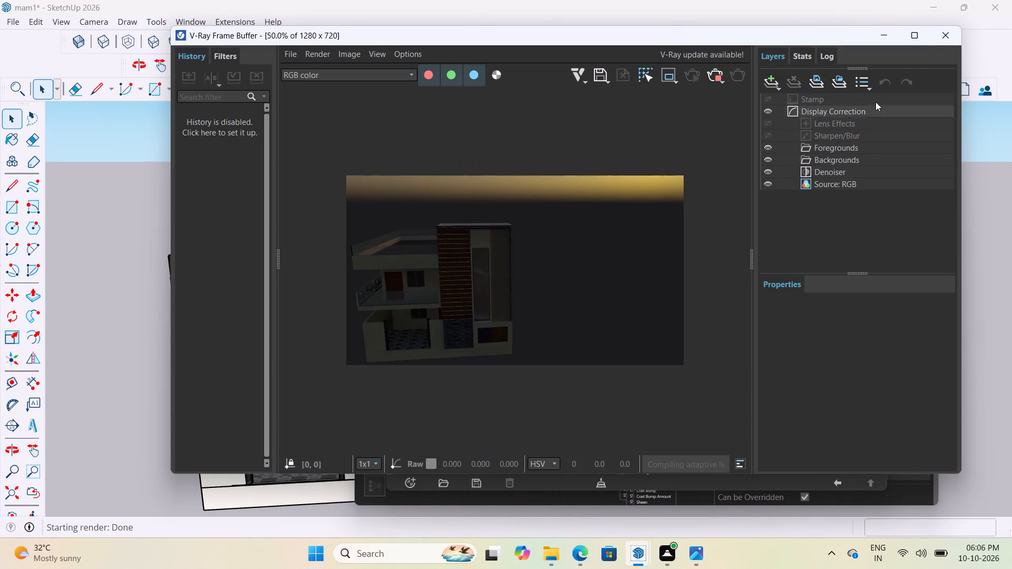
left_click(954, 30)
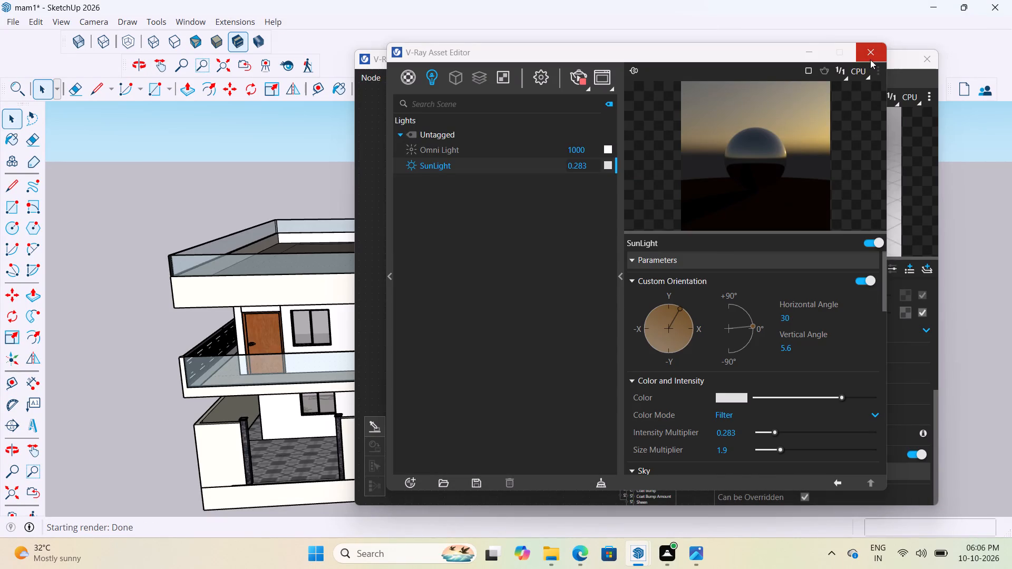
left_click(869, 53)
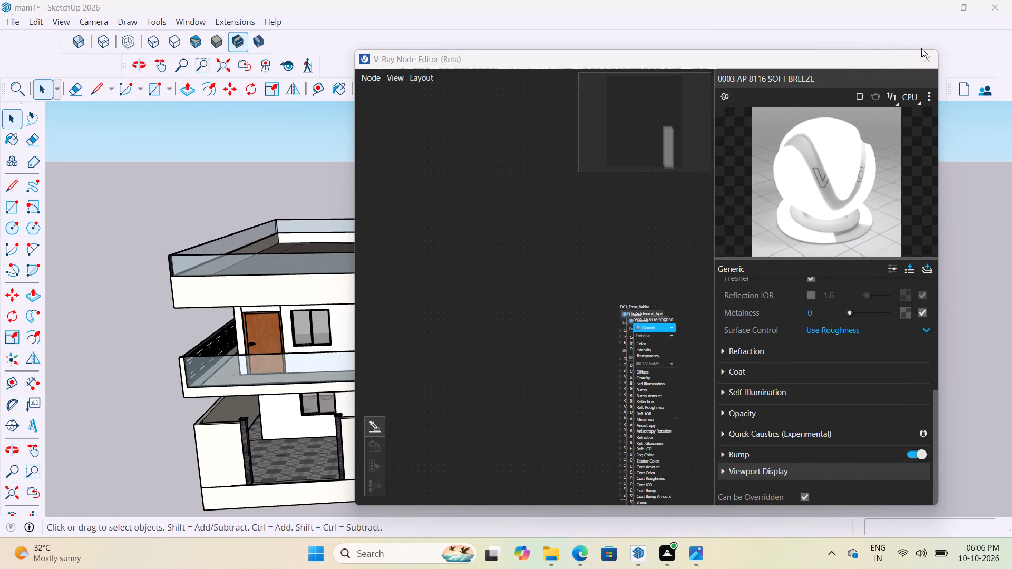
left_click(921, 51)
Select the thin white strip face, with its edges, in the purple roof edge band above the tower's wood cladding.
scroll(386, 223, "up", 13)
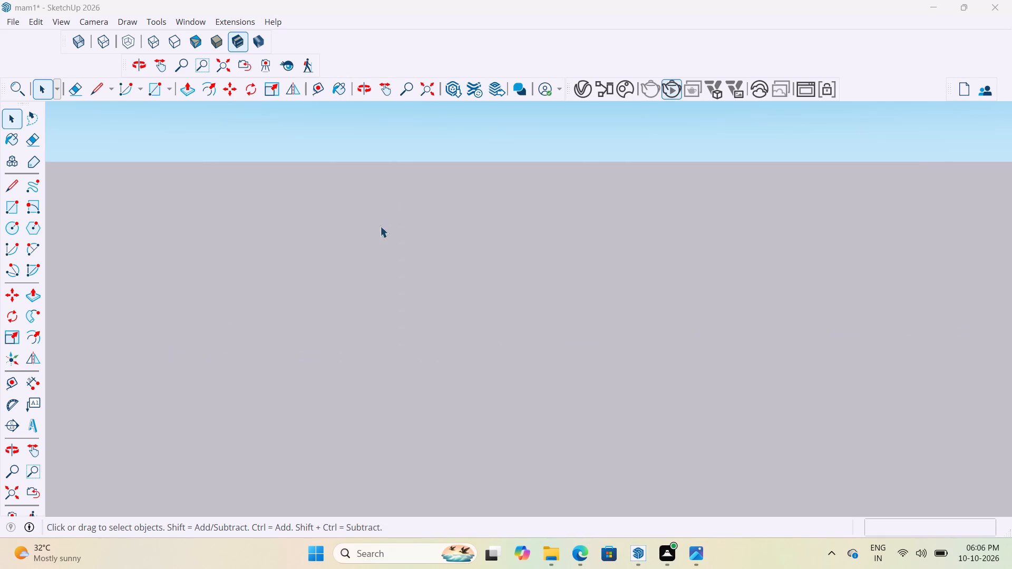
scroll(407, 202, "down", 5)
scroll(465, 230, "down", 4)
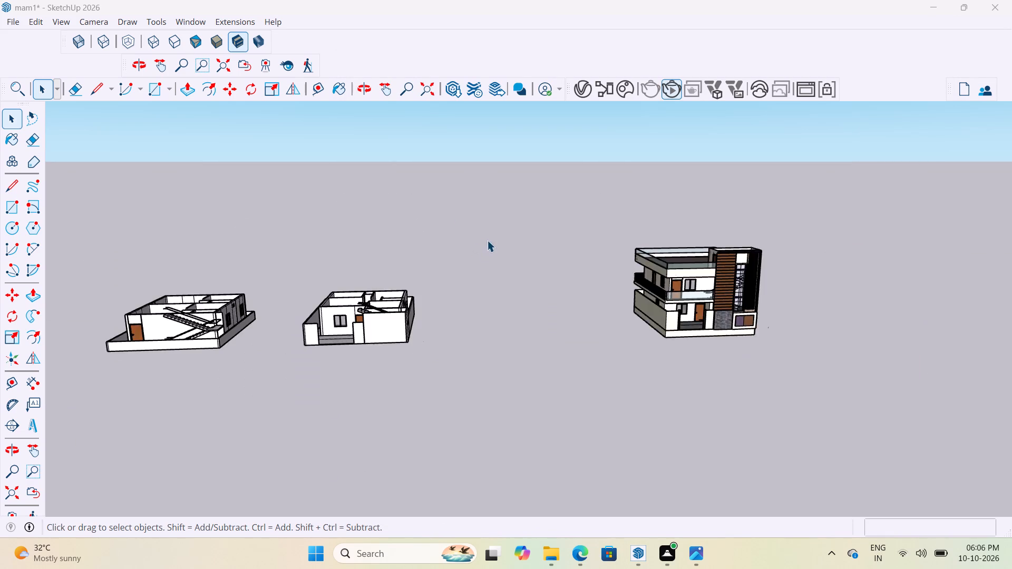
scroll(487, 240, "down", 3)
scroll(677, 282, "up", 14)
scroll(627, 220, "up", 7)
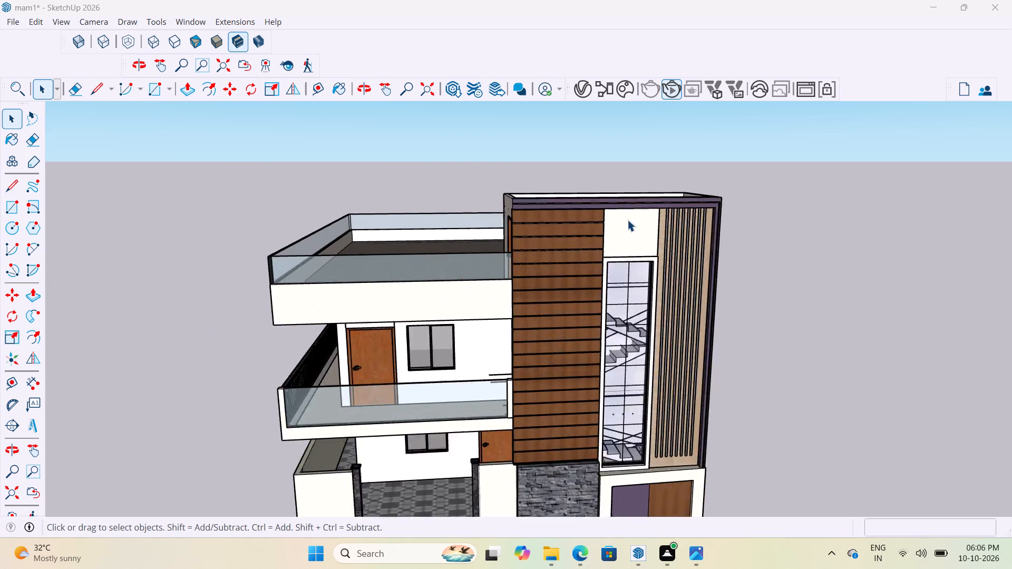
scroll(627, 220, "up", 9)
middle_click_drag(585, 192, 437, 237)
scroll(454, 214, "up", 5)
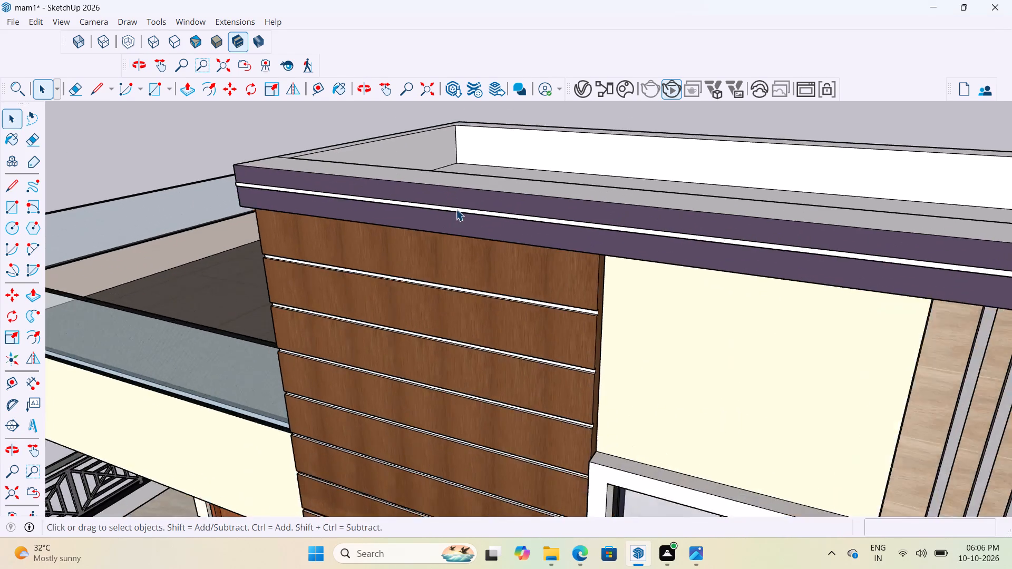
scroll(456, 209, "up", 13)
double_click(450, 211)
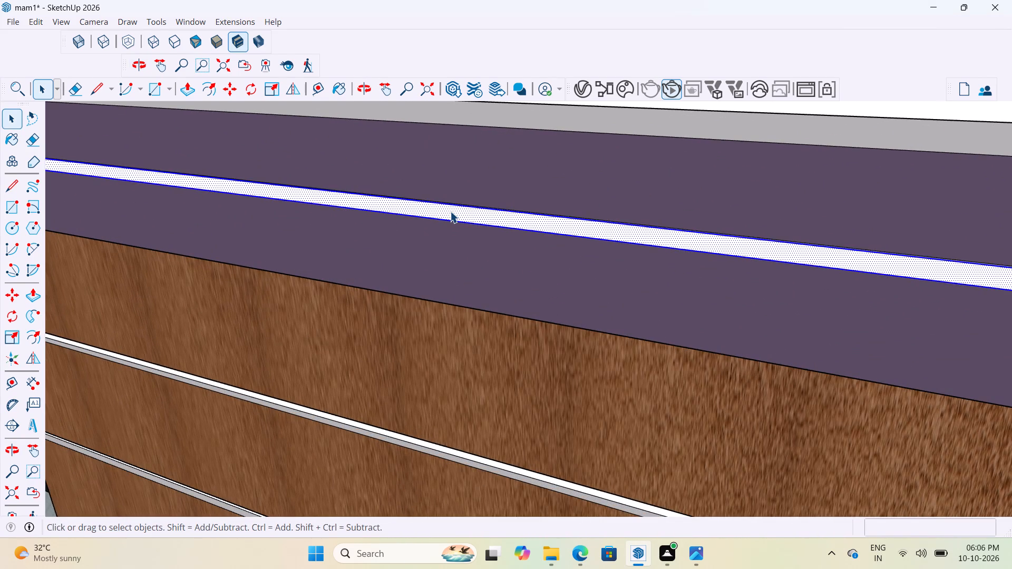
double_click(450, 211)
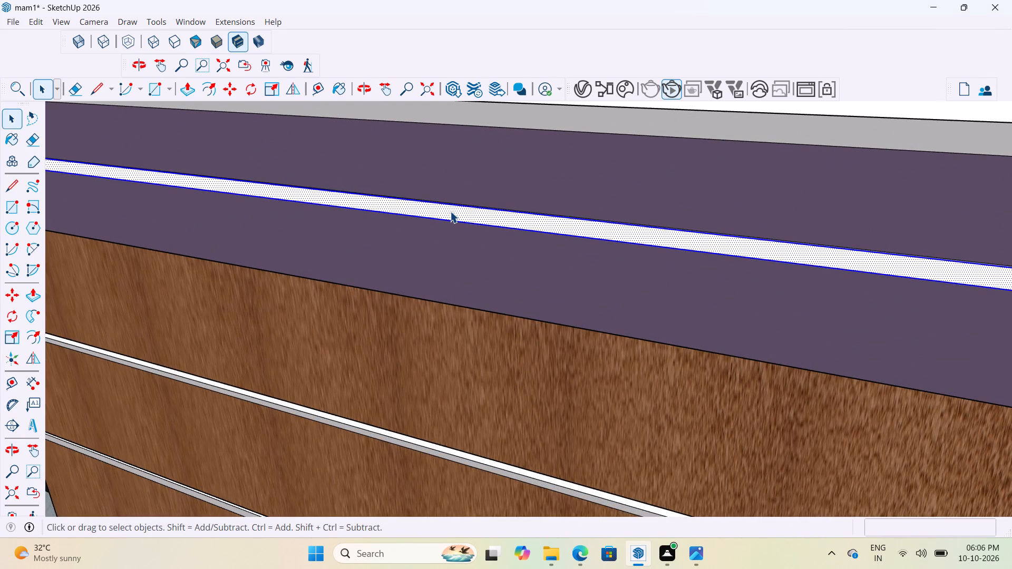
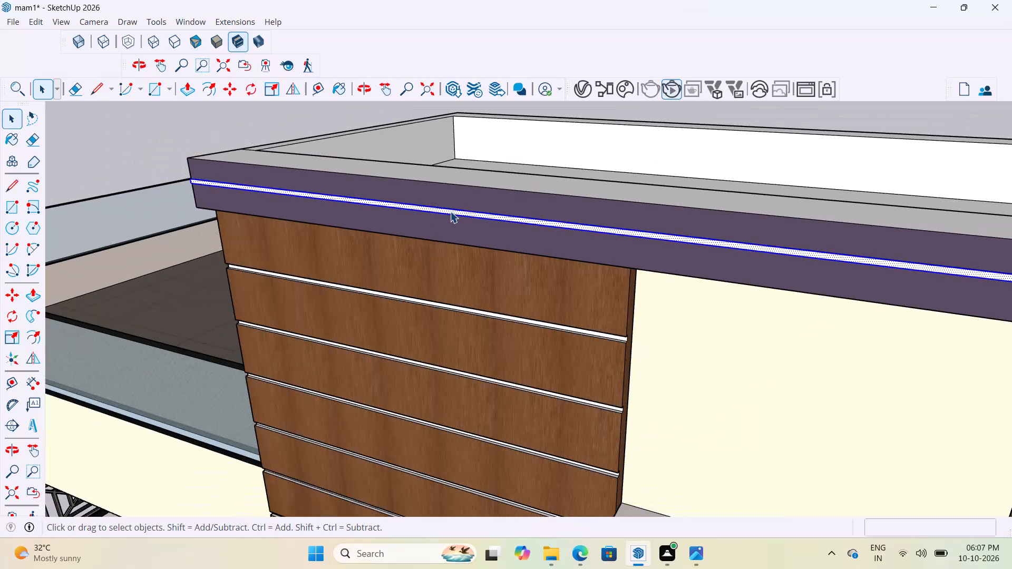
Examine the thin white strip running along the purple roof band and down the facade's side frame.
scroll(430, 214, "down", 5)
scroll(529, 230, "up", 8)
double_click(481, 207)
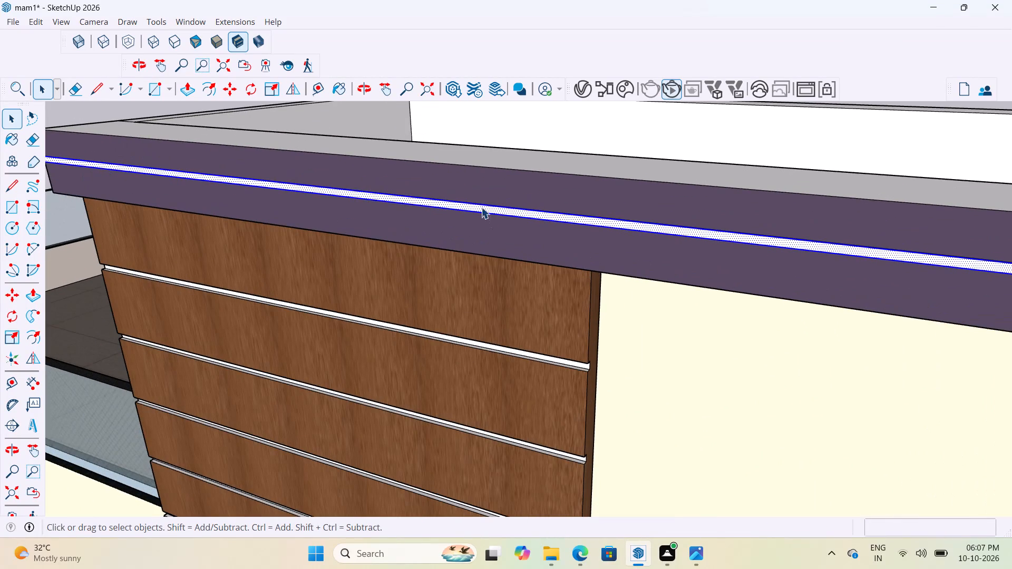
scroll(464, 208, "down", 17)
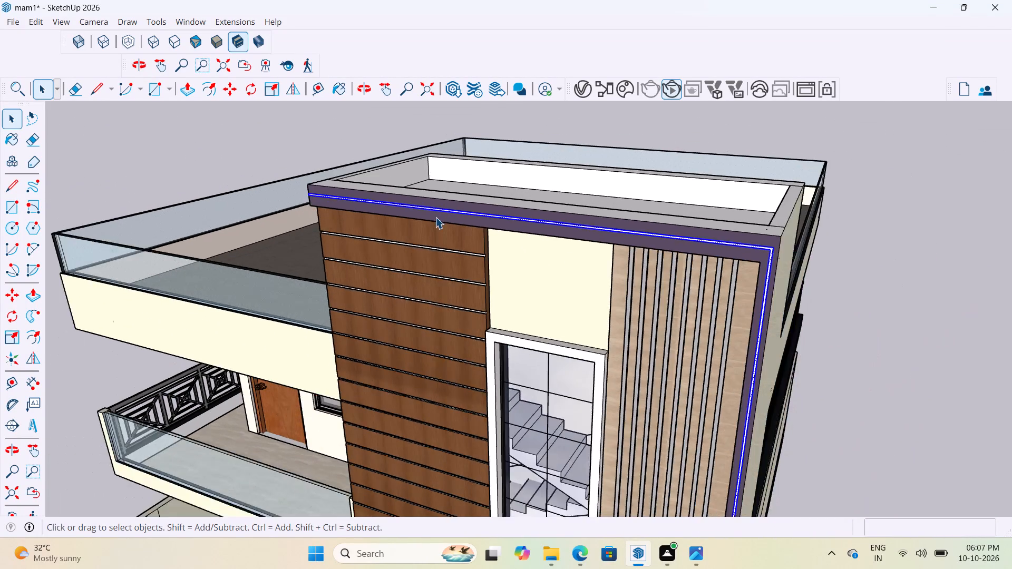
scroll(435, 218, "down", 5)
left_click(861, 160)
scroll(641, 241, "up", 4)
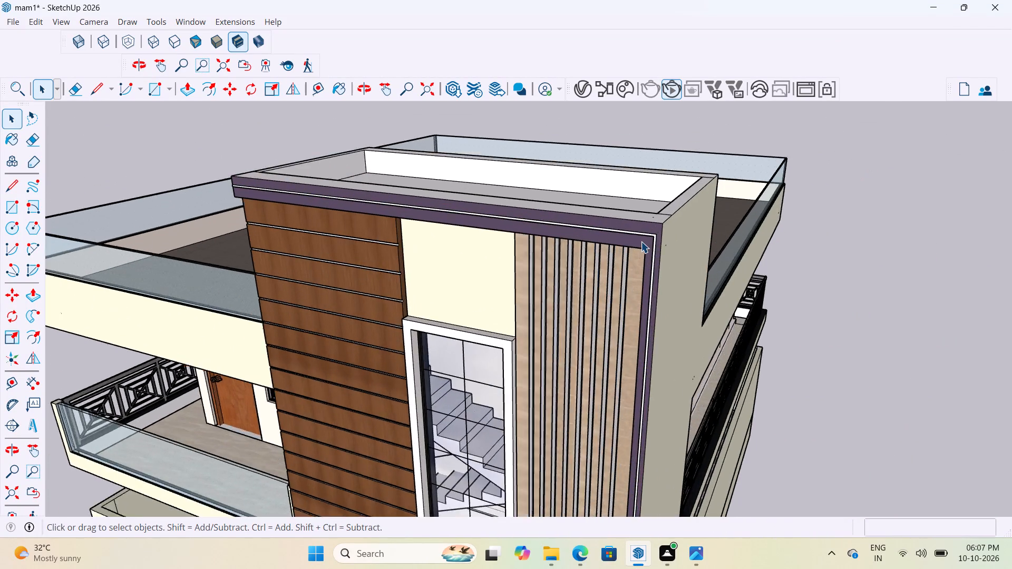
scroll(641, 241, "up", 8)
middle_click_drag(628, 240, 777, 248)
scroll(597, 274, "down", 5)
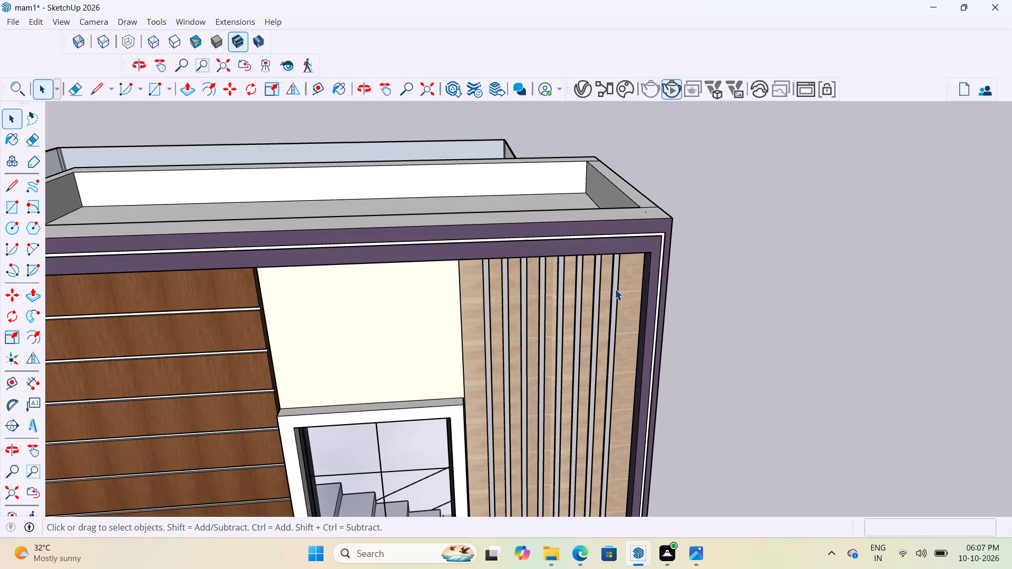
Activate the Paint Bucket and move the floating tray to the upper edge of the screen with its materials browser in reach.
key("b")
scroll(828, 355, "down", 1)
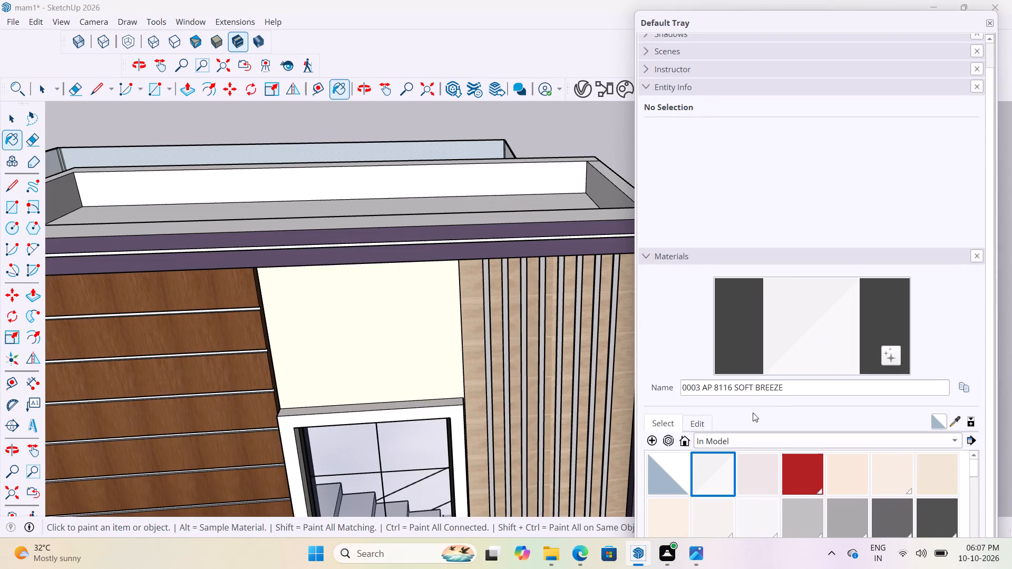
scroll(782, 433, "down", 7)
left_click_drag(784, 17, 780, 11)
left_click_drag(780, 11, 774, 0)
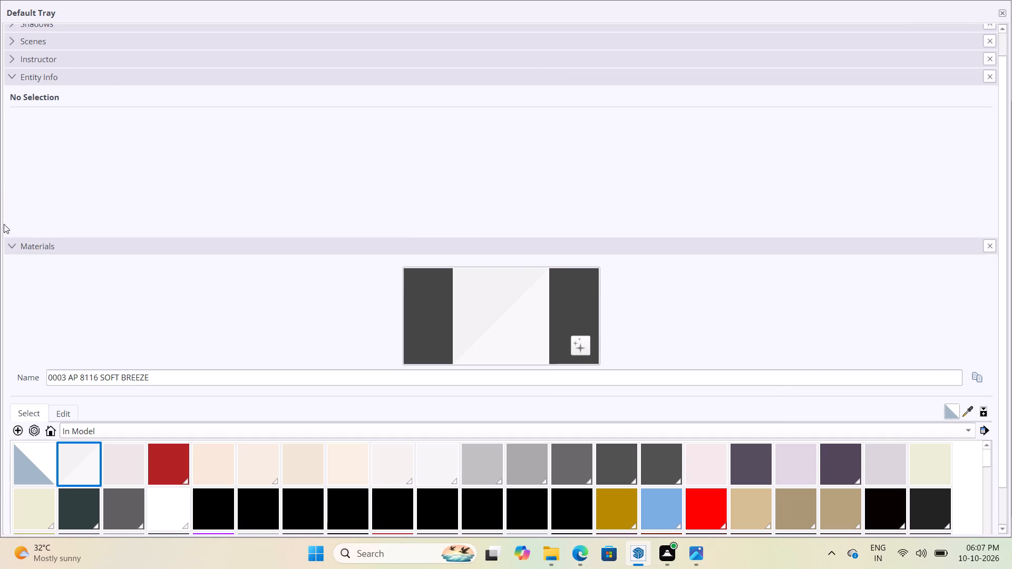
left_click(5, 163)
left_click_drag(0, 8, 48, 6)
scroll(1011, 32, "down", 4)
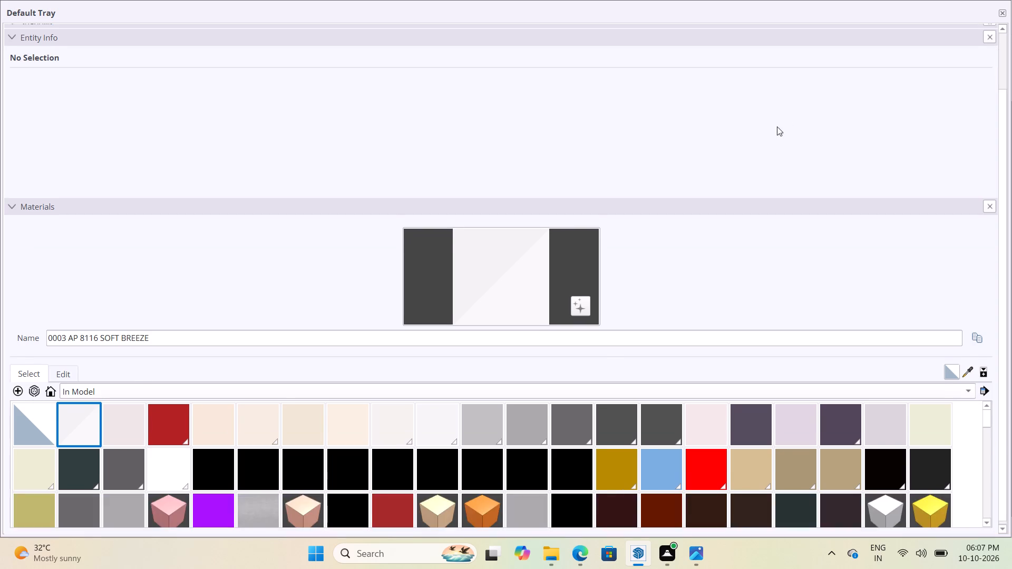
scroll(854, 108, "up", 8)
left_click(905, 11)
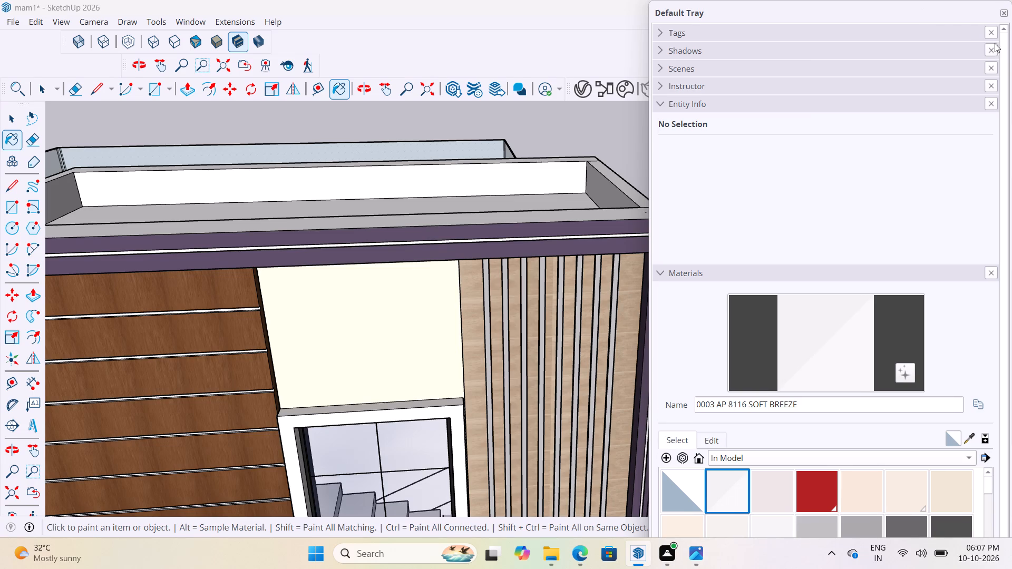
left_click(779, 5)
scroll(698, 137, "down", 3)
scroll(770, 256, "down", 2)
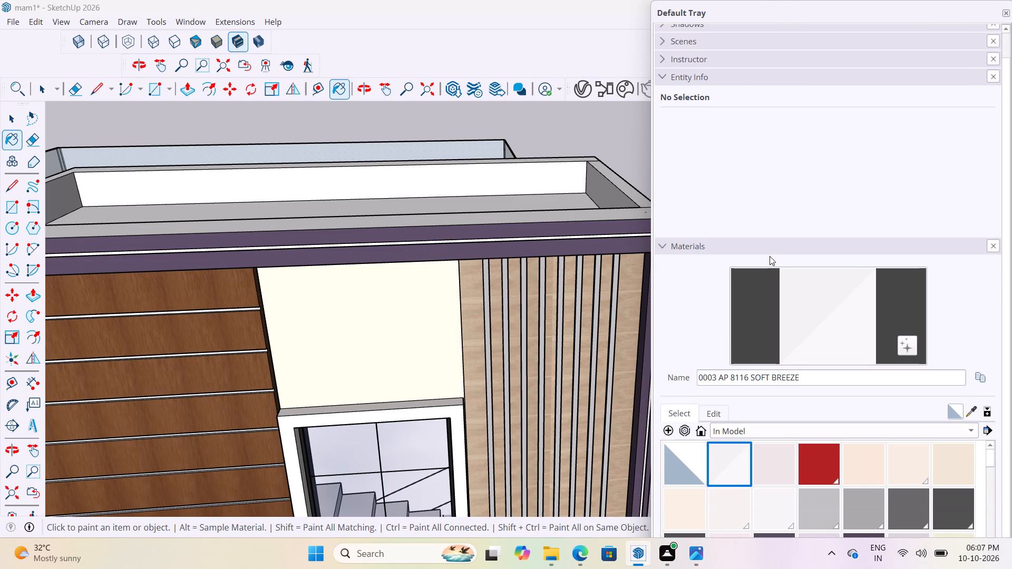
scroll(770, 256, "down", 2)
Choose 0042 AP 7860 THICK CREAM from the Asian Paints Whites collection as the paint for the strip along the purple band.
left_click(819, 427)
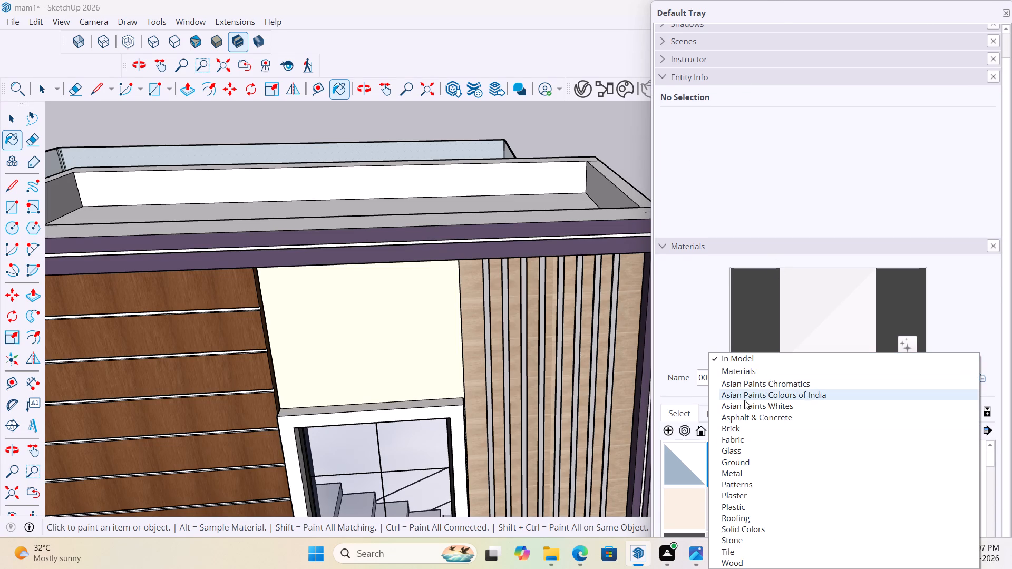
left_click(777, 404)
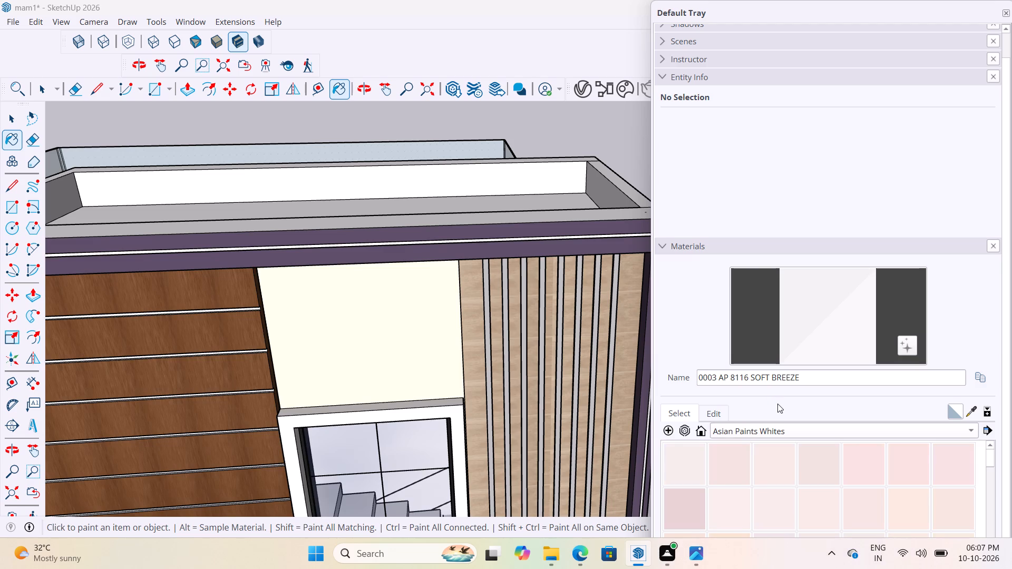
scroll(774, 489, "down", 7)
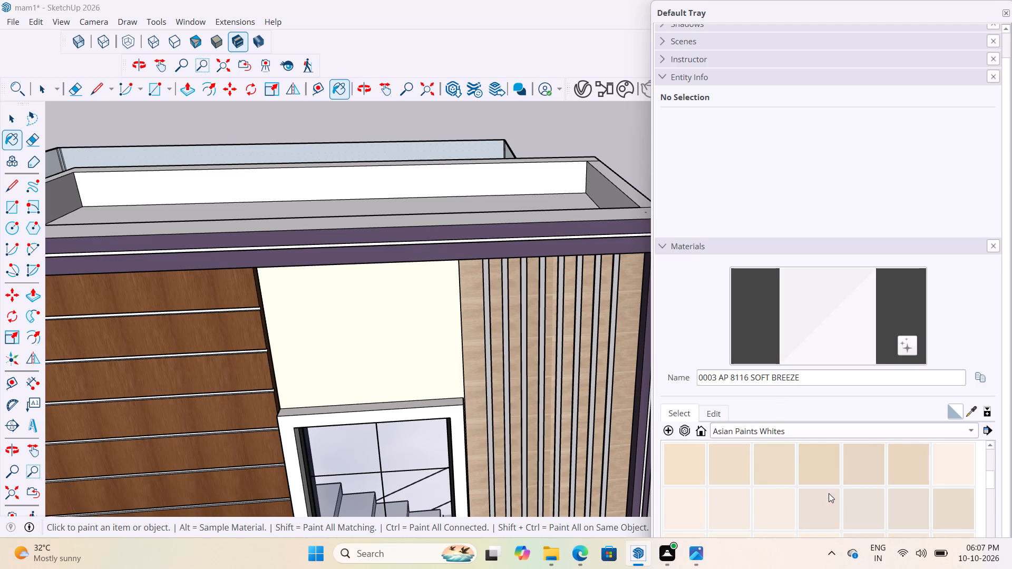
scroll(829, 493, "up", 1)
left_click(964, 461)
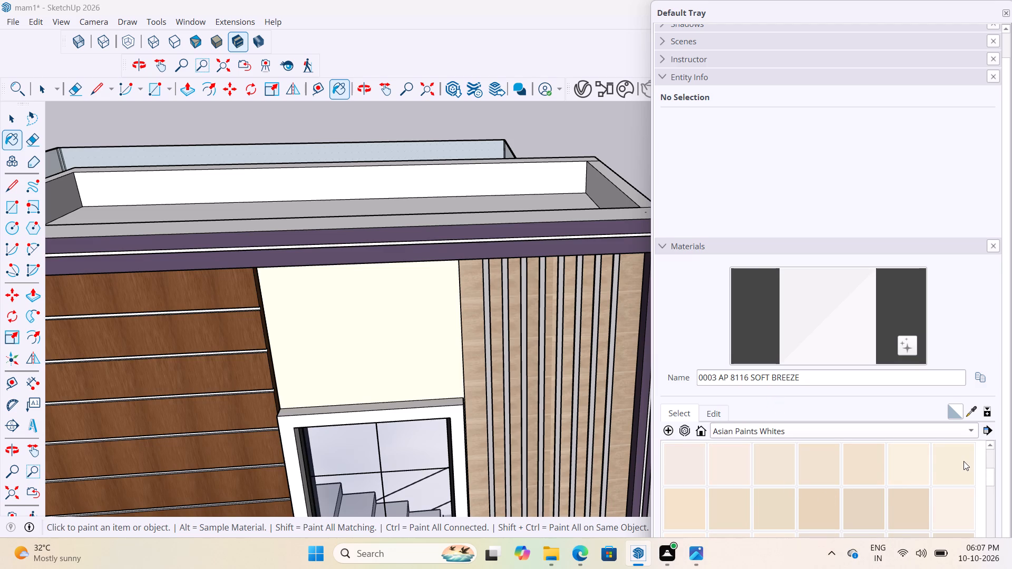
scroll(340, 246, "up", 5)
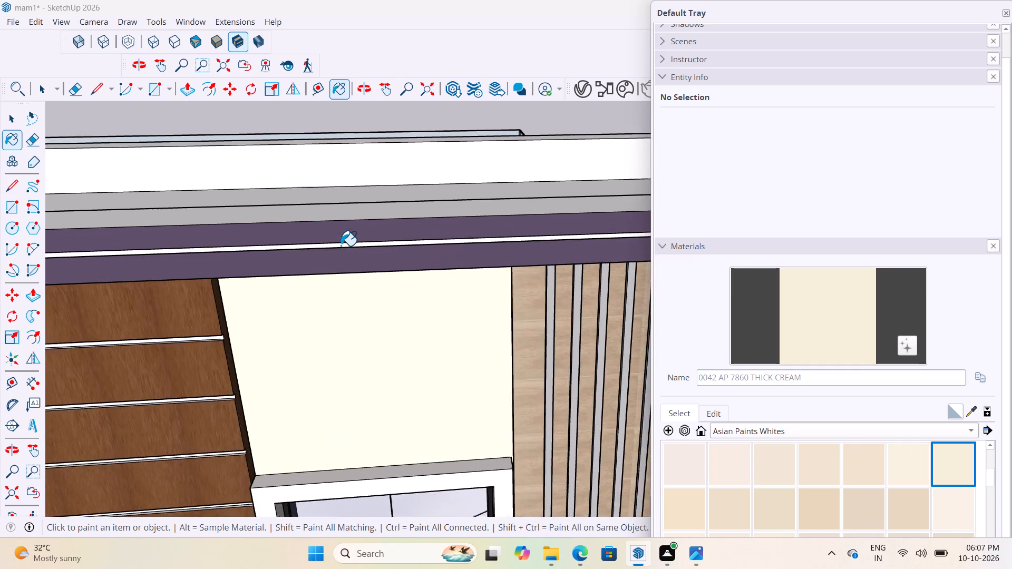
scroll(340, 246, "up", 6)
Look through the Asian Paints Whites swatches again and switch the material collection to Asian Paints Chromatics.
scroll(898, 489, "down", 7)
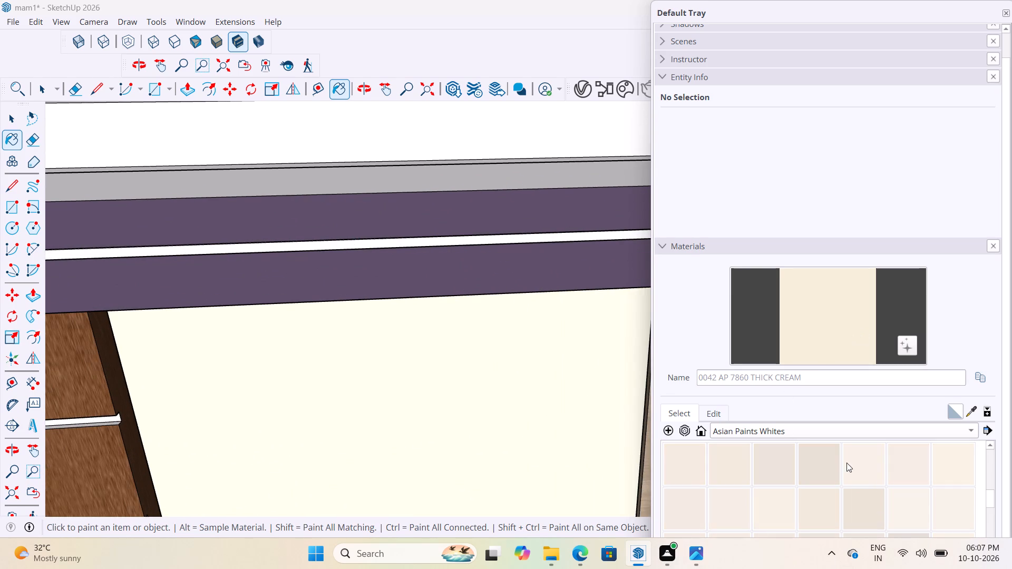
left_click(834, 436)
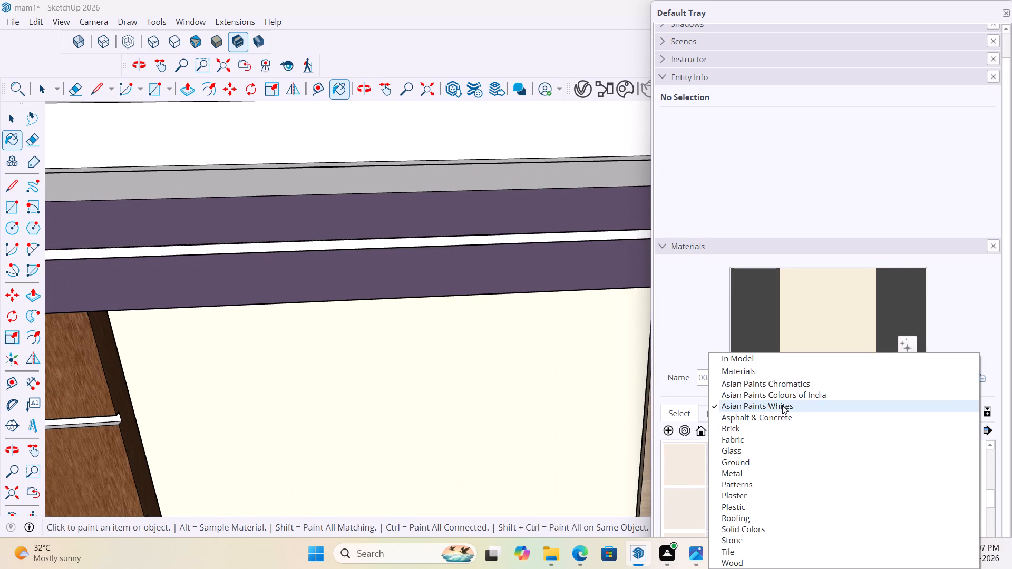
left_click(782, 405)
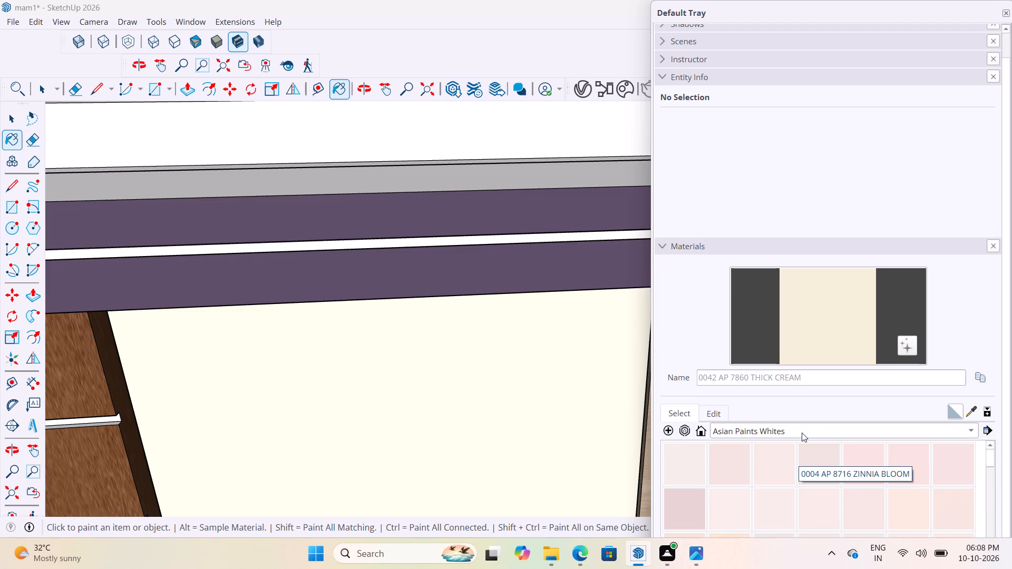
left_click(803, 429)
left_click(792, 387)
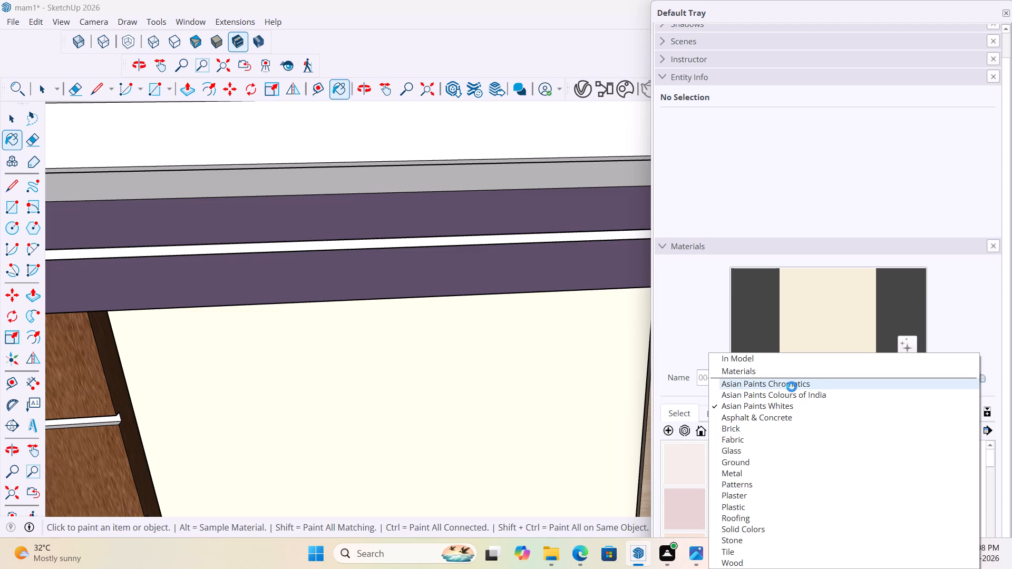
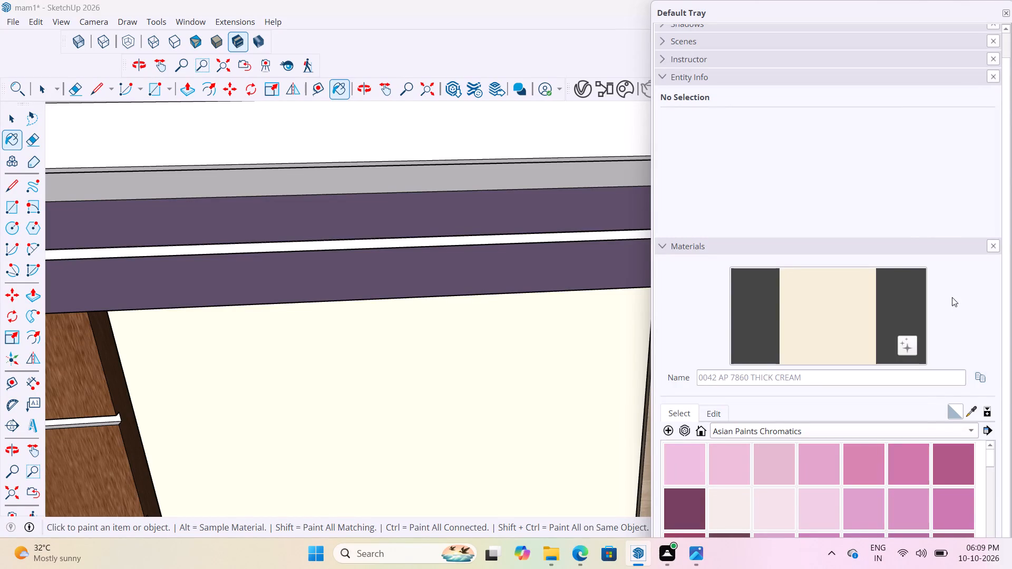
Look through the Asian Paints Chromatics swatches for a colour suited to the strip.
scroll(862, 484, "down", 12)
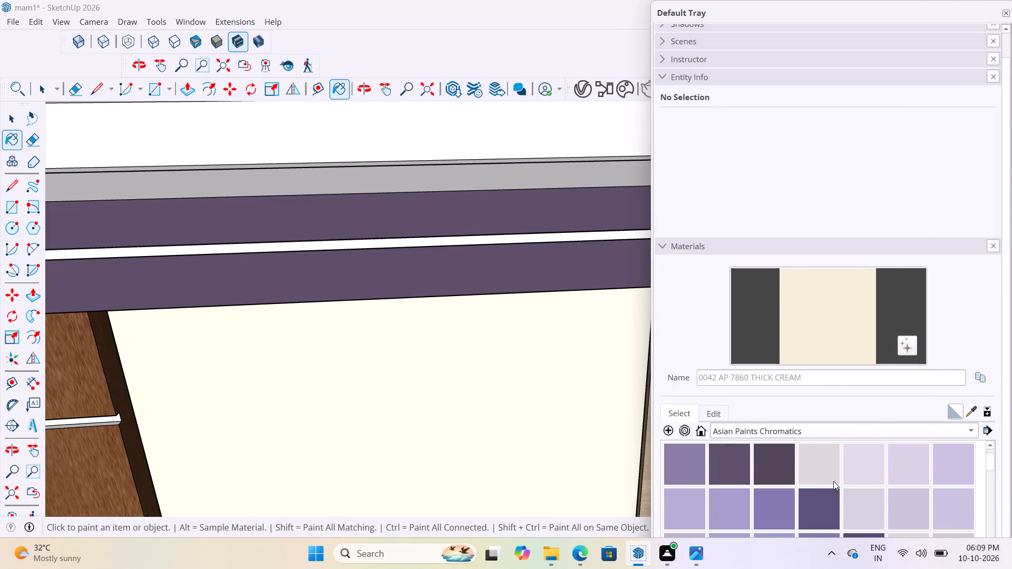
scroll(833, 481, "down", 1)
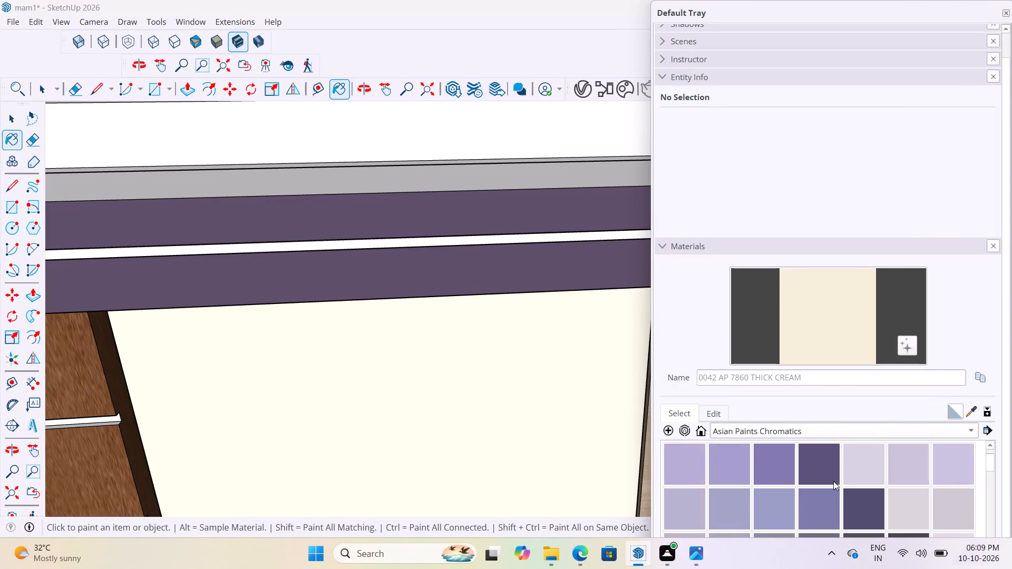
scroll(833, 481, "down", 15)
scroll(833, 481, "down", 7)
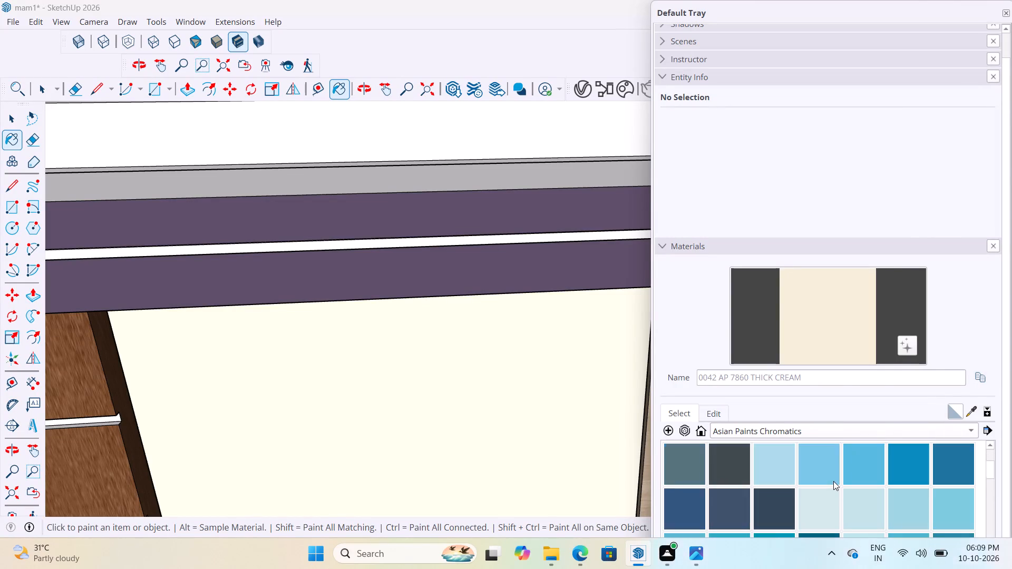
scroll(833, 481, "down", 12)
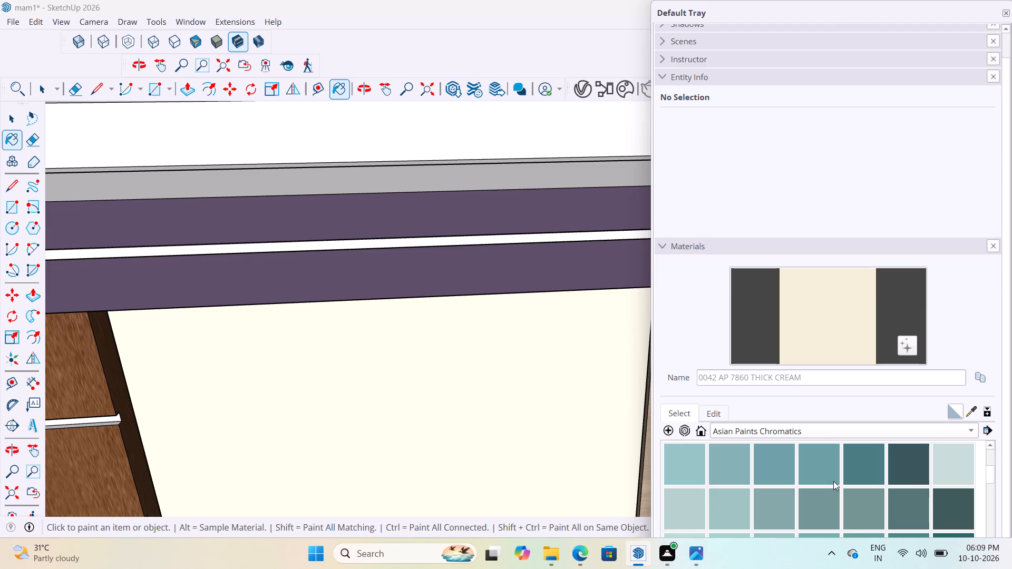
scroll(833, 481, "up", 17)
Paint the thin white strip in the purple frame with 2090 AP 7869 POLKA from the Asian Paints Colours of India collection.
left_click(852, 429)
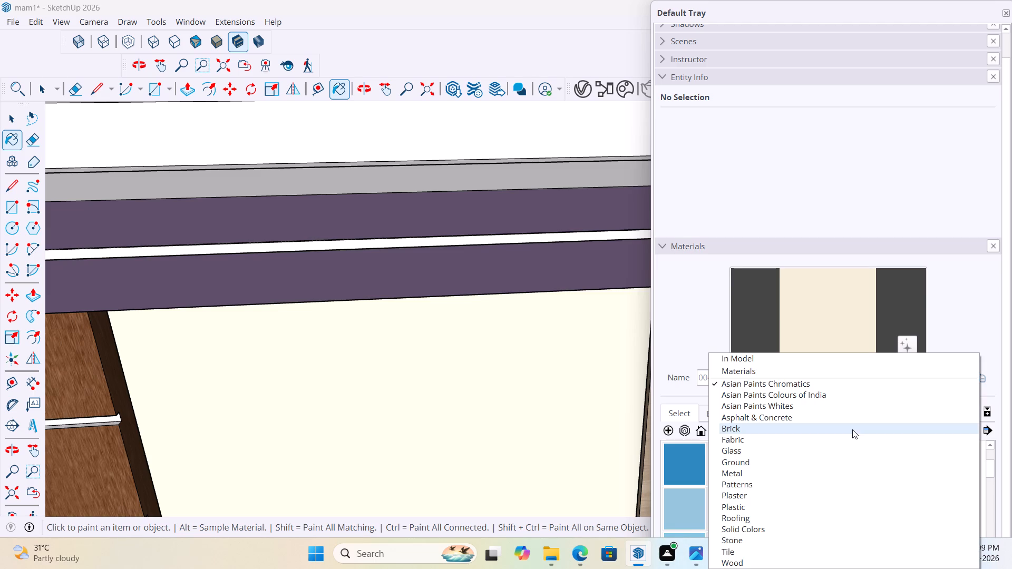
left_click(817, 395)
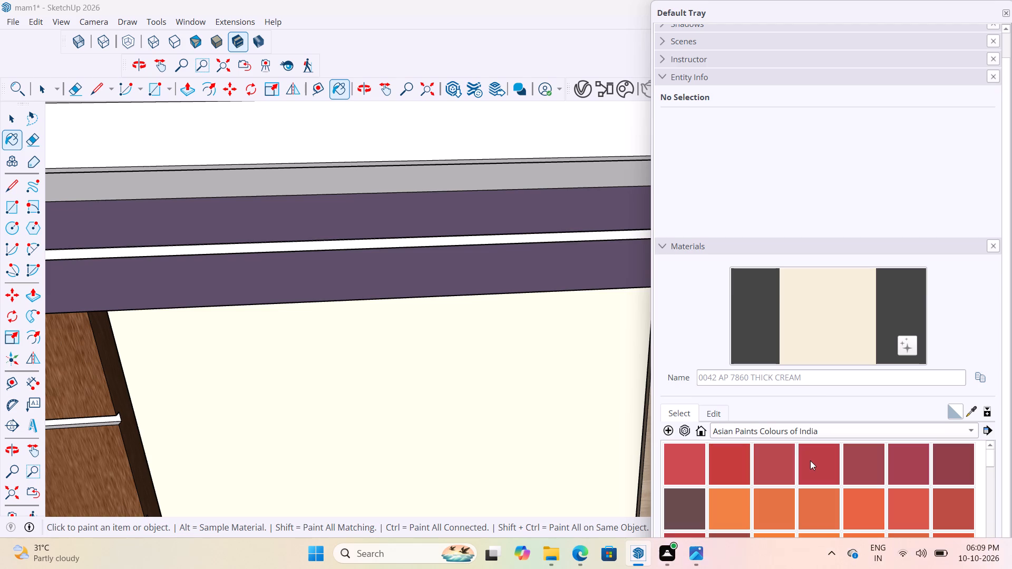
scroll(810, 460, "down", 8)
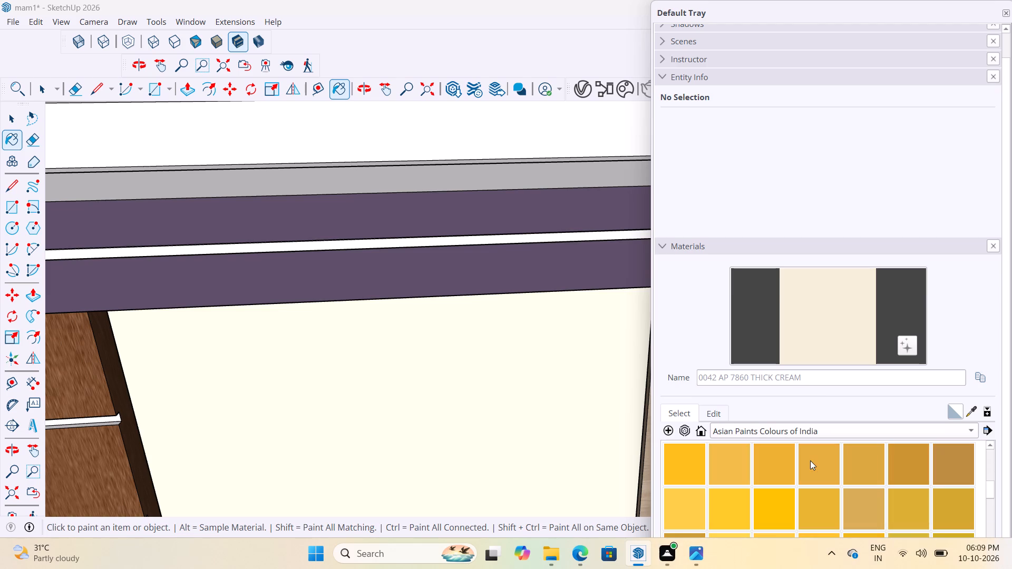
left_click(693, 463)
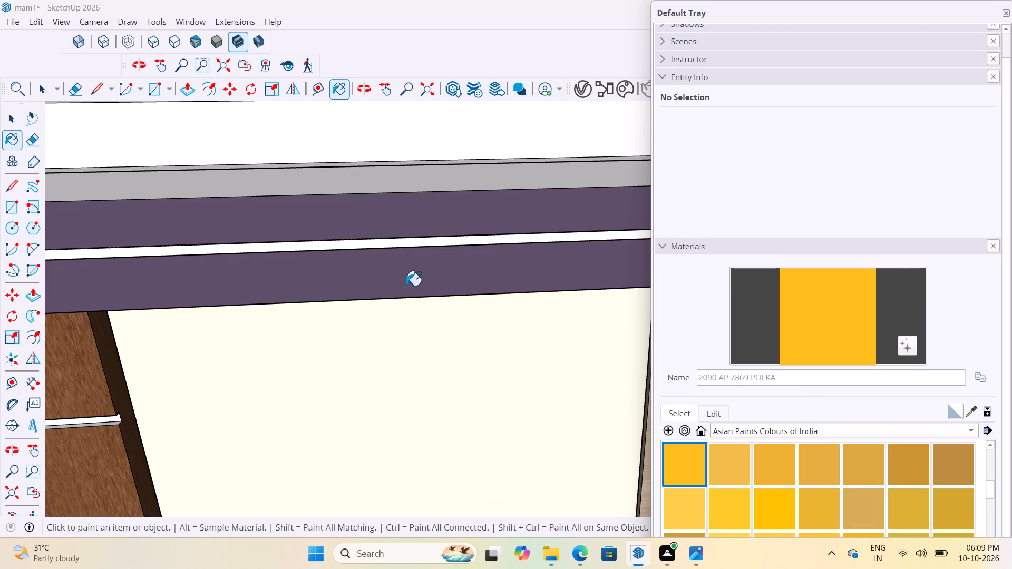
scroll(462, 247, "up", 6)
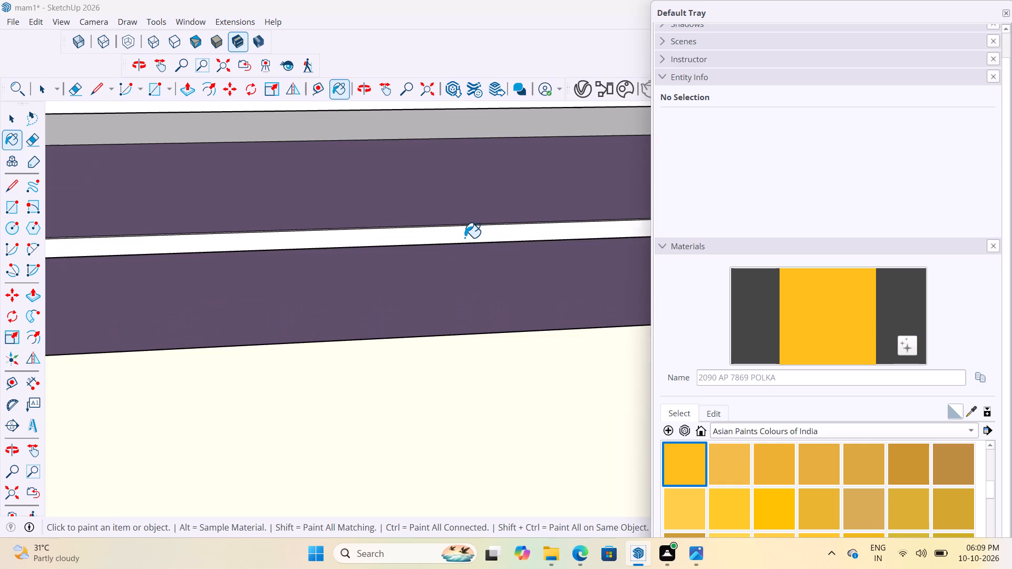
left_click(464, 238)
scroll(347, 216, "down", 15)
scroll(349, 220, "down", 6)
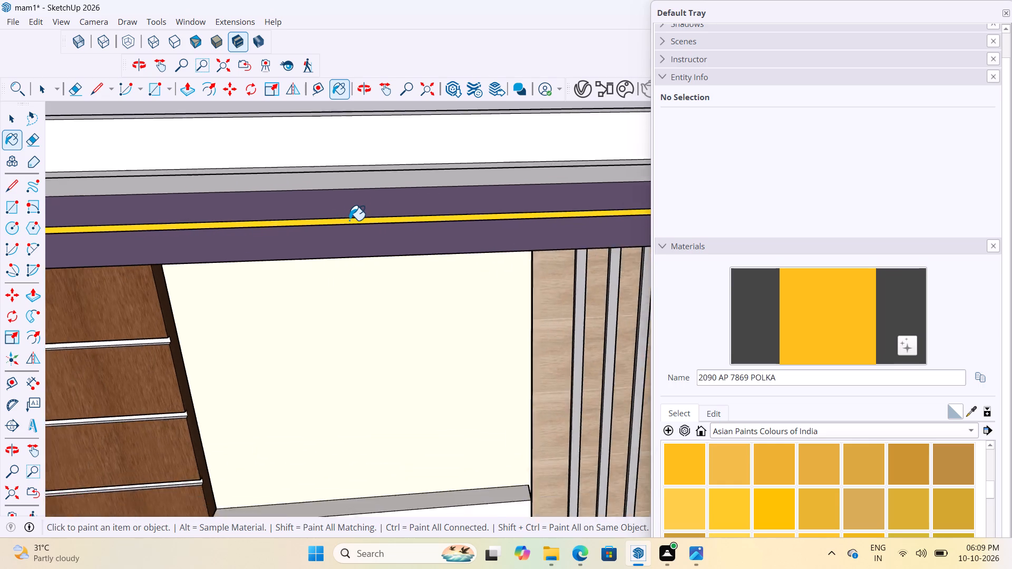
scroll(349, 220, "down", 13)
key("space")
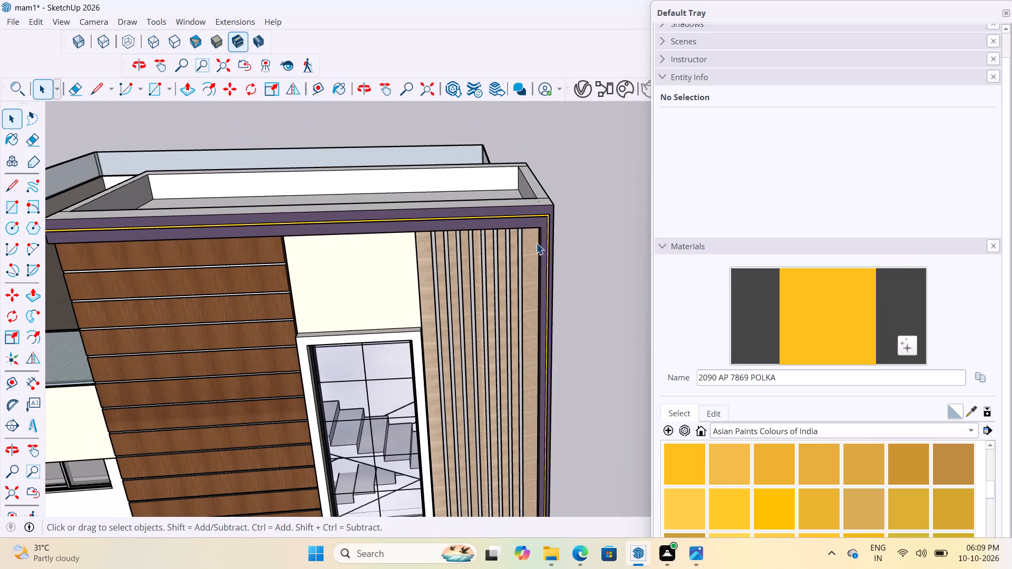
key("space")
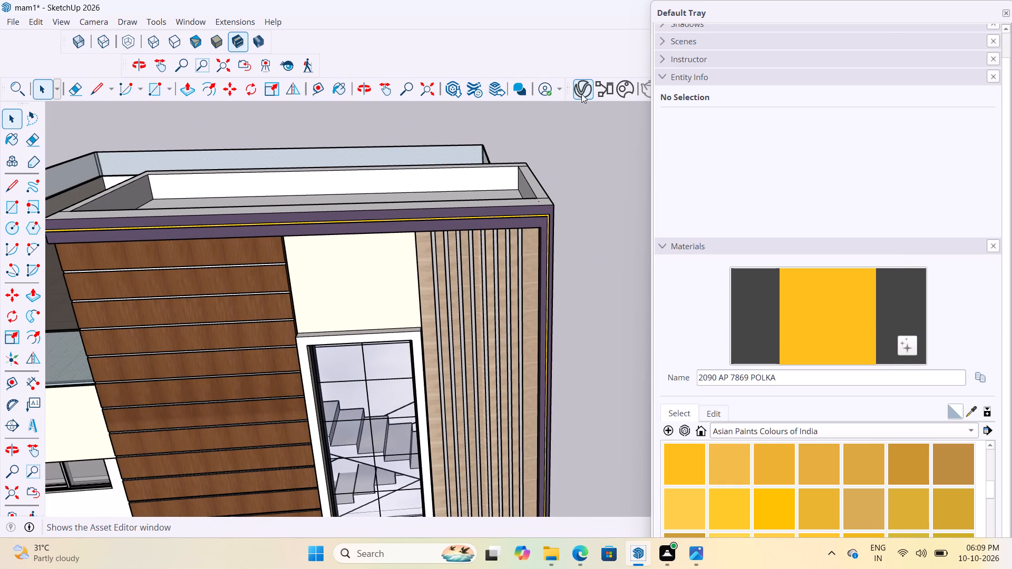
Convert 2090 AP 7869 POLKA to a V-Ray material in the V-Ray Asset Editor.
left_click(581, 94)
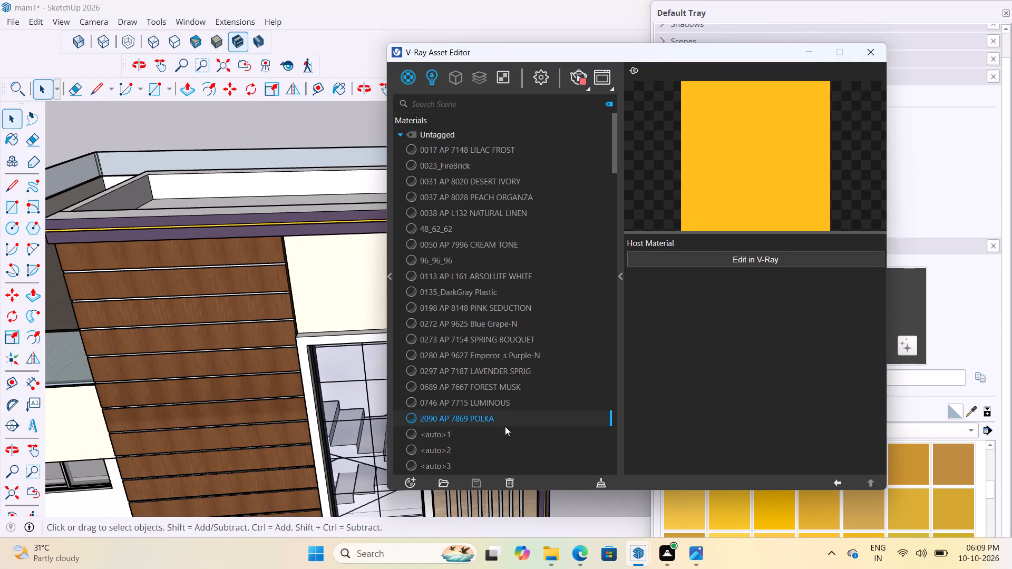
right_click(509, 423)
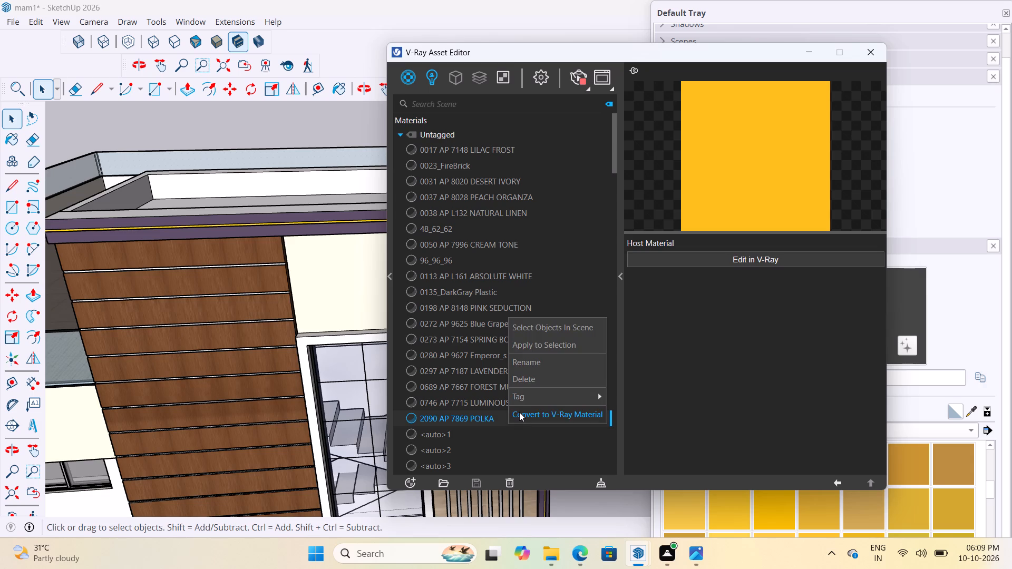
left_click(519, 412)
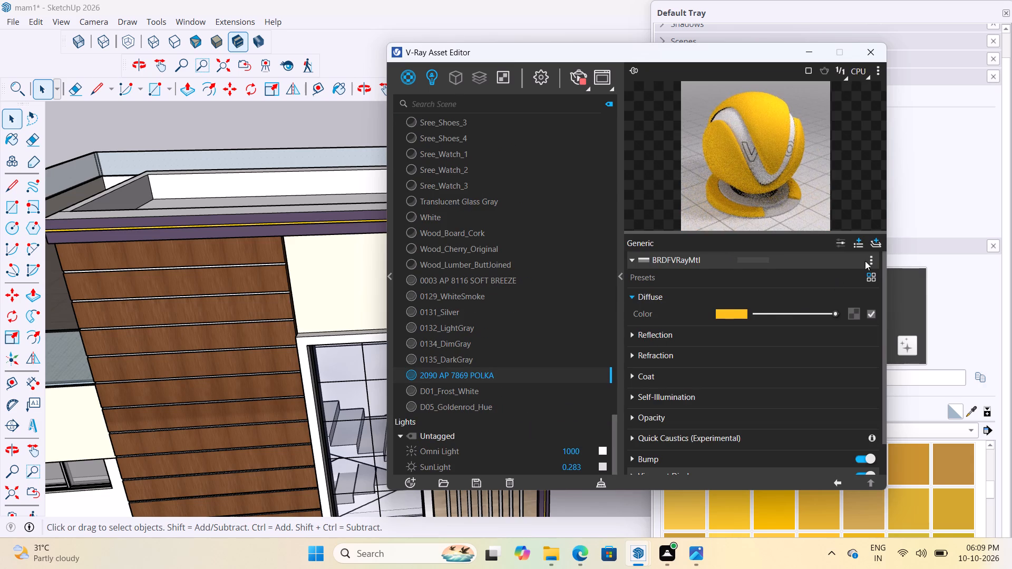
Add an Emissive layer to the POLKA material, copy the yellow diffuse colour into it and set its intensity to 5.3.
left_click(879, 243)
left_click(855, 270)
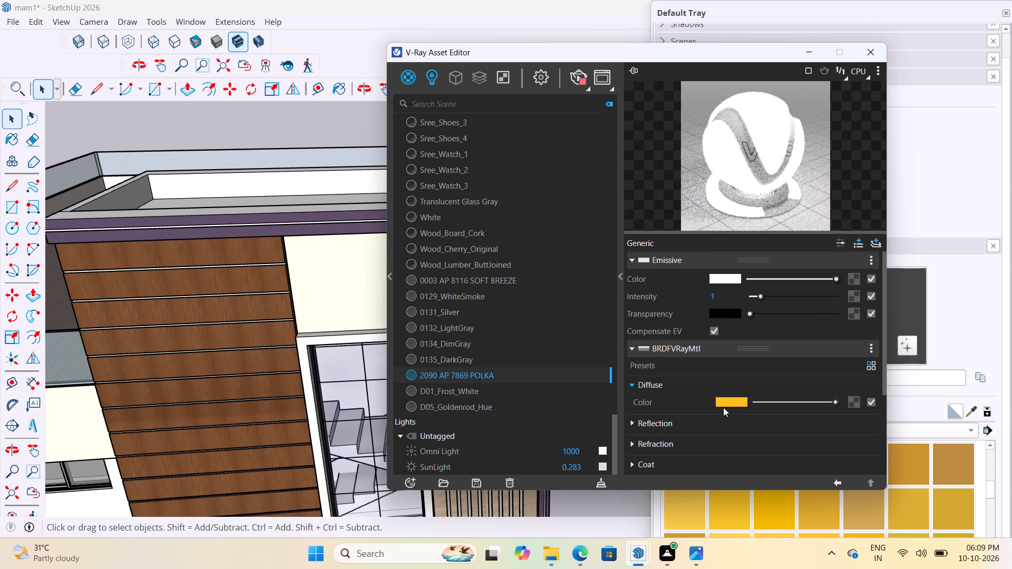
right_click(739, 398)
left_click(752, 424)
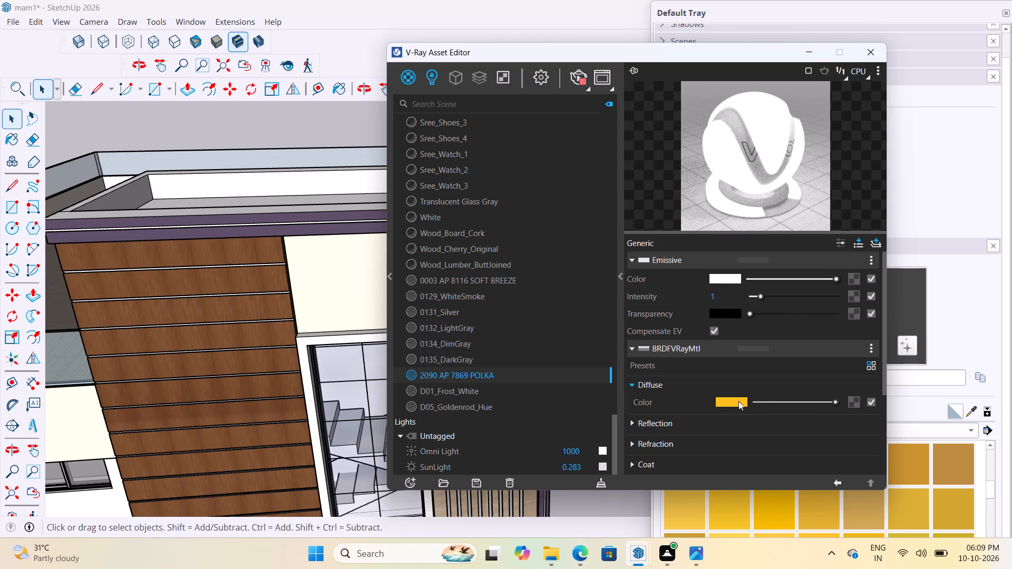
right_click(726, 280)
left_click(747, 325)
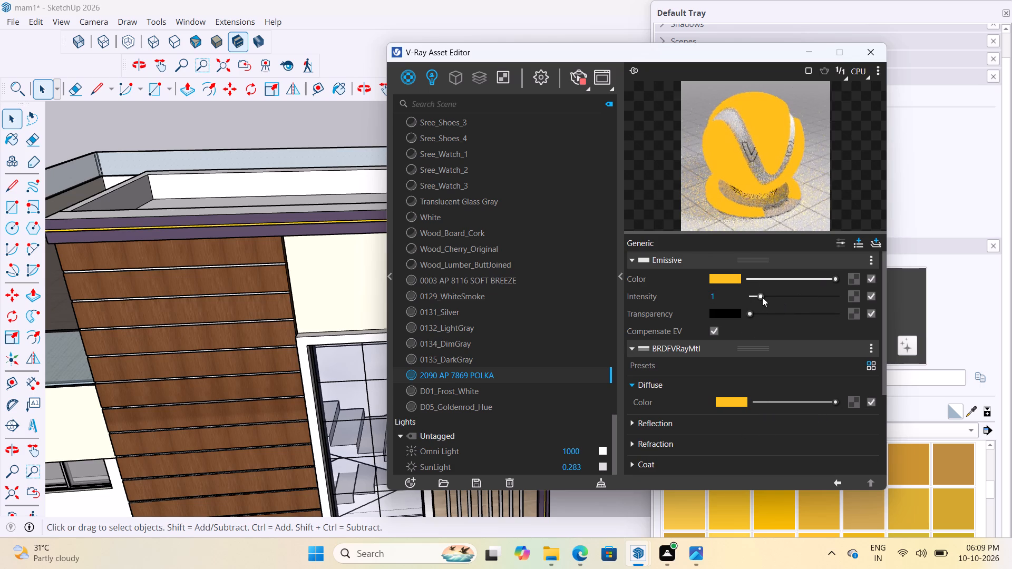
left_click_drag(762, 297, 796, 297)
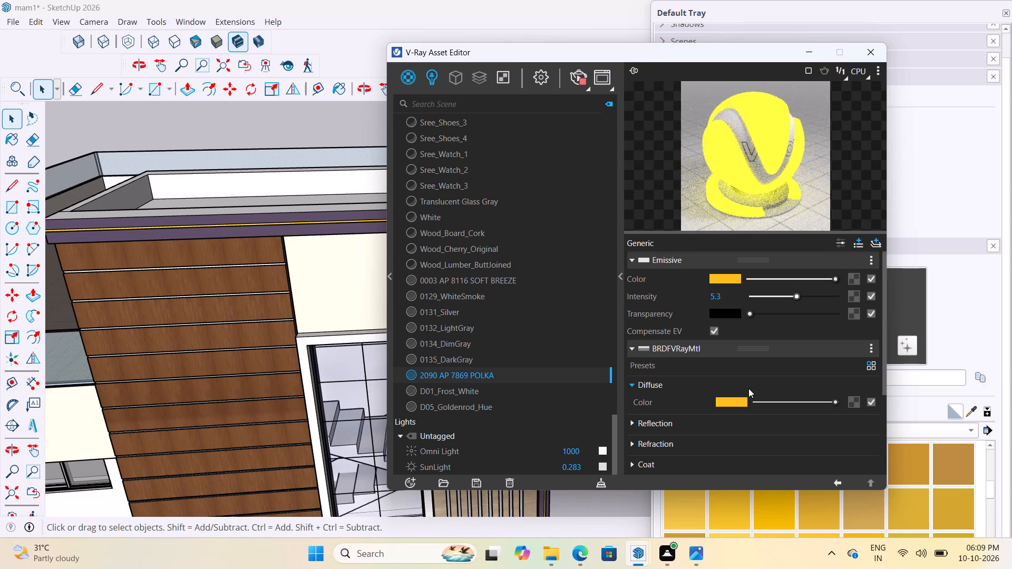
Set the POLKA material's Self-Illumination colour to grey and its intensity to 0.9.
scroll(692, 367, "down", 4)
scroll(692, 367, "up", 3)
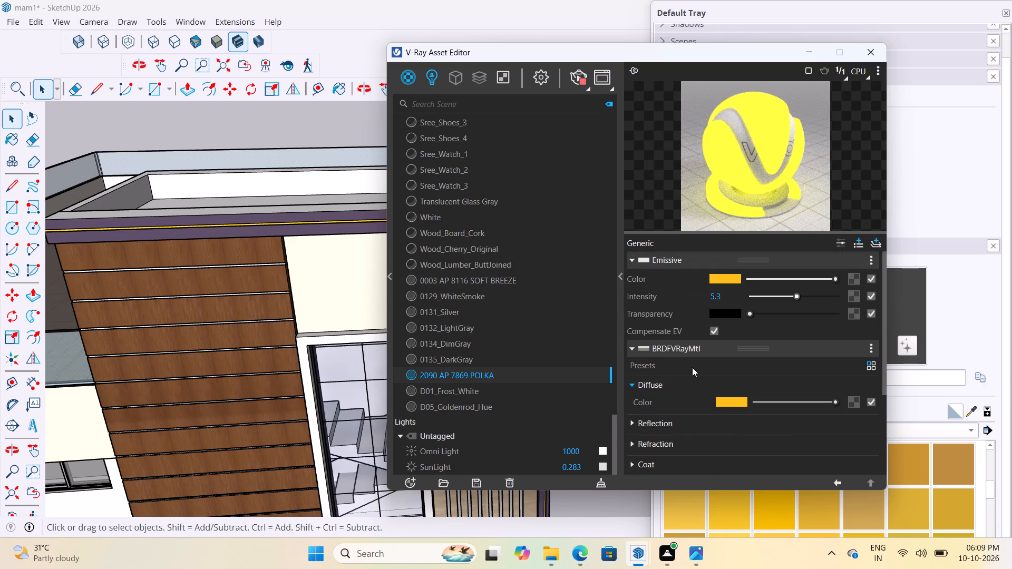
scroll(731, 463, "down", 3)
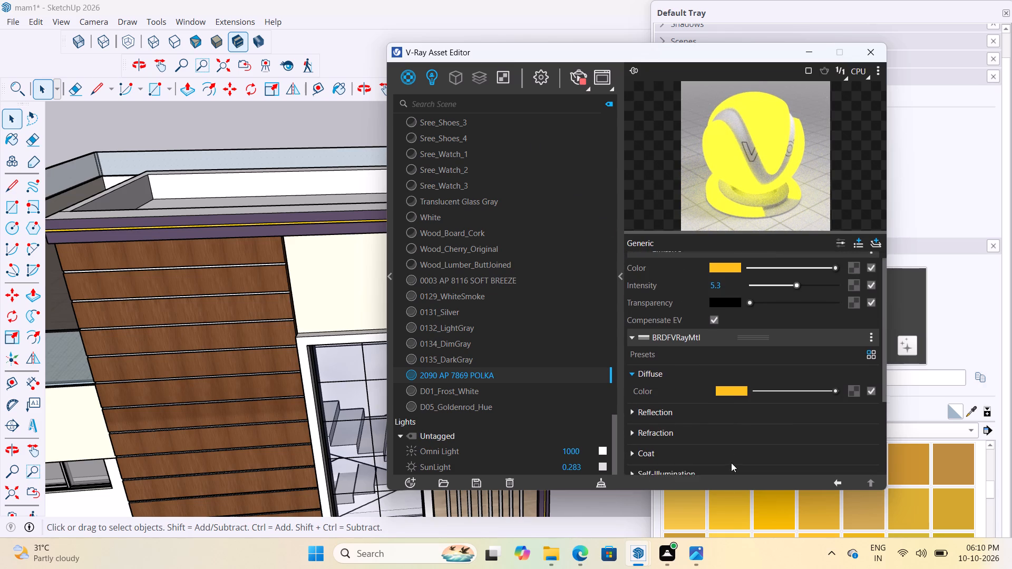
left_click(699, 356)
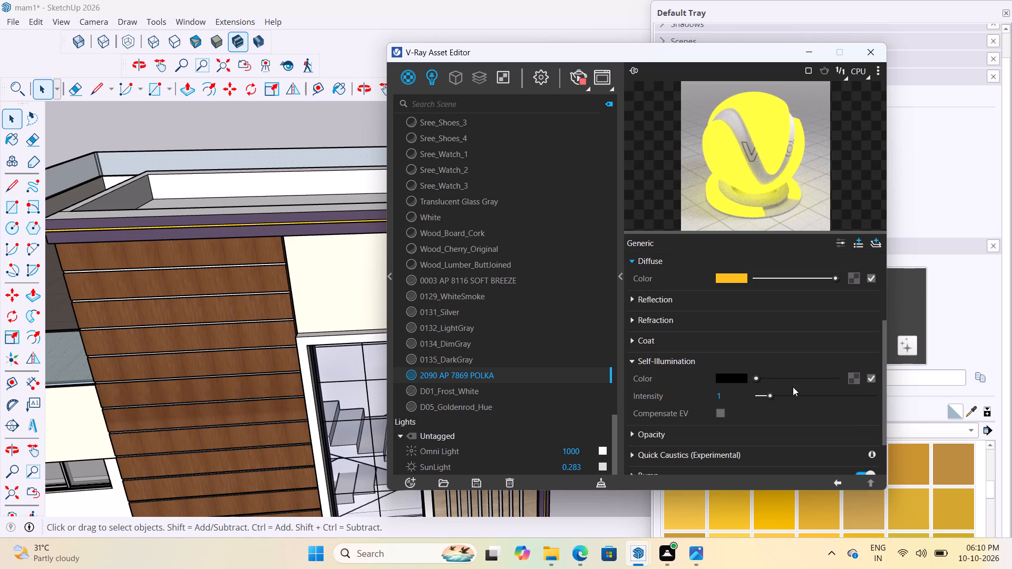
left_click_drag(756, 377, 766, 378)
left_click_drag(766, 378, 768, 378)
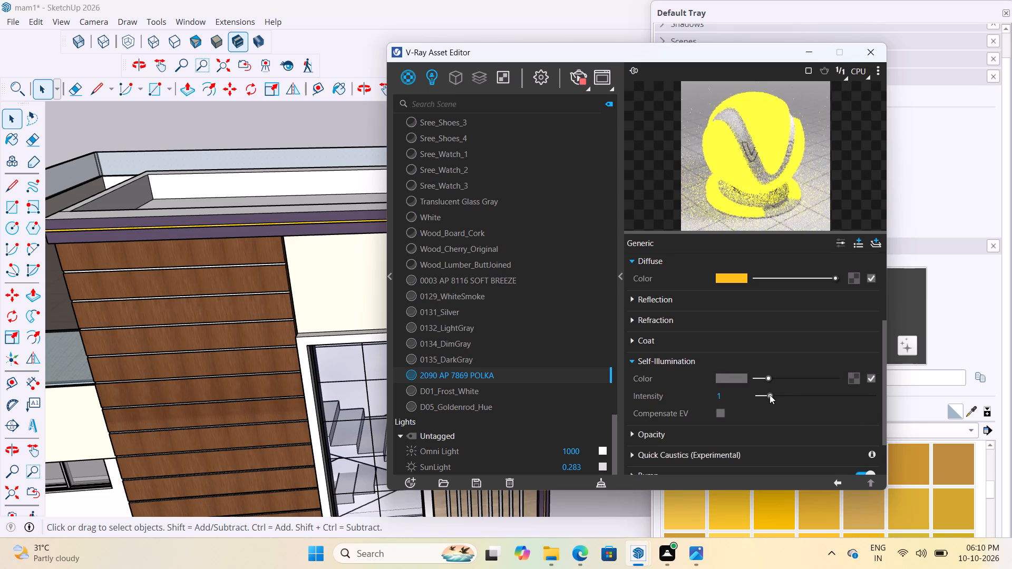
left_click(770, 395)
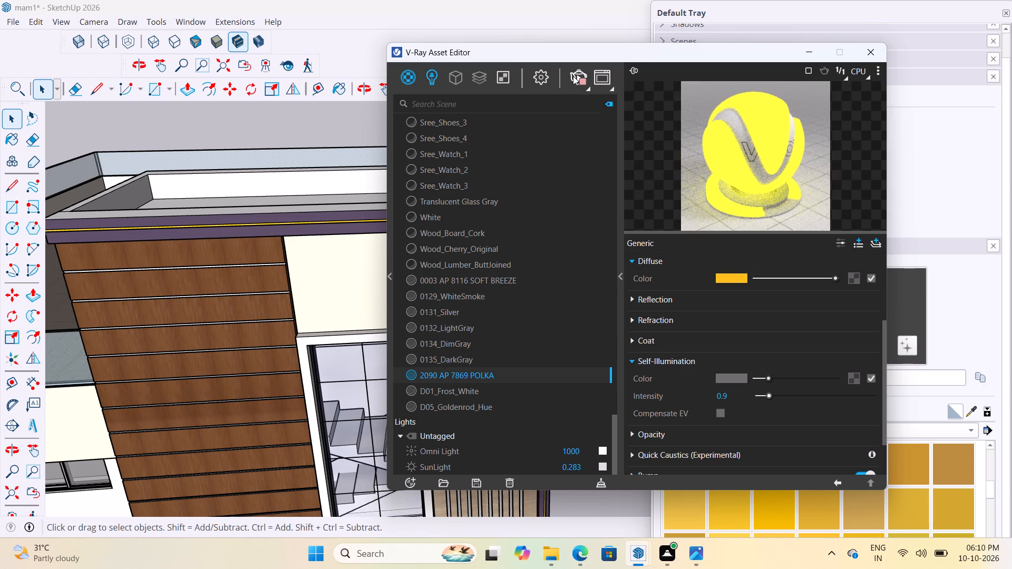
Stop the running V-Ray render of the house.
scroll(221, 225, "down", 4)
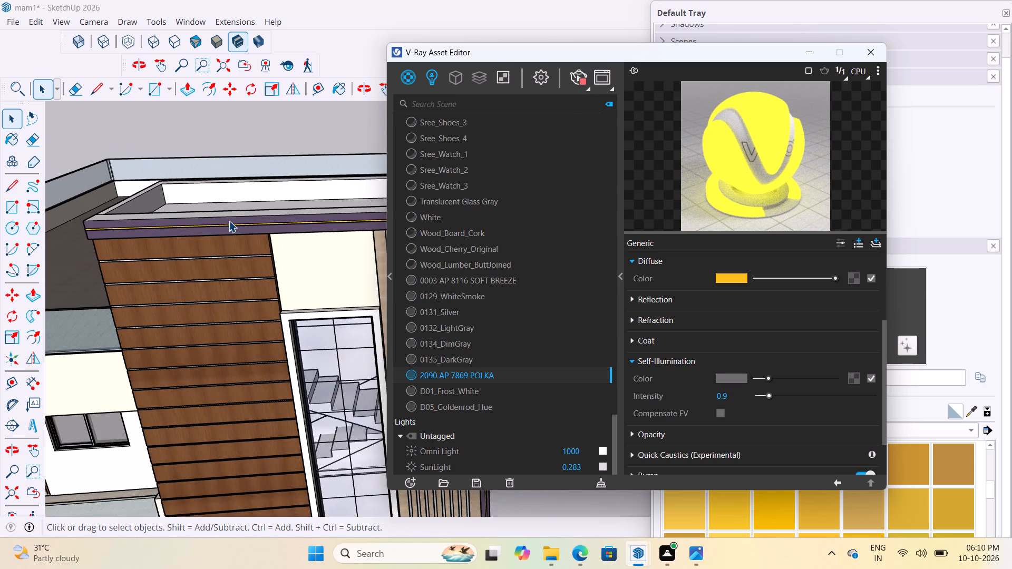
scroll(229, 221, "down", 6)
scroll(245, 227, "up", 5)
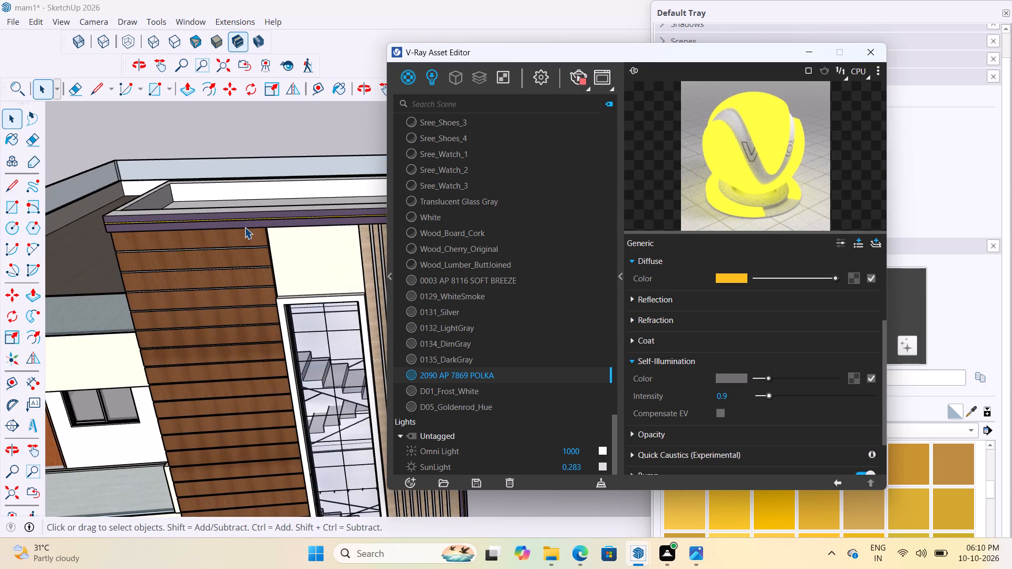
left_click(577, 81)
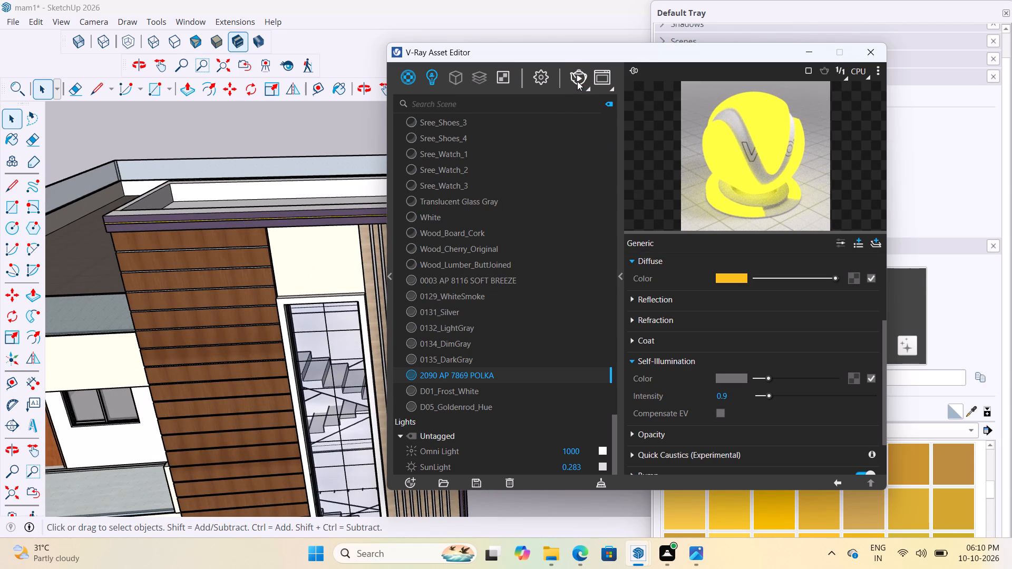
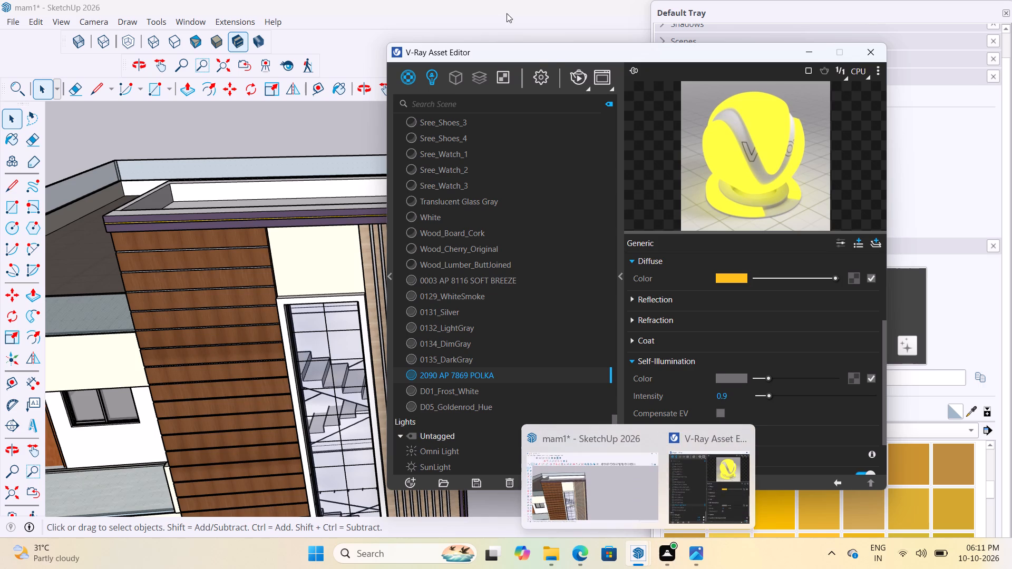
Start a V-Ray render of the house and inspect the glowing yellow strip around the frame.
left_click(579, 79)
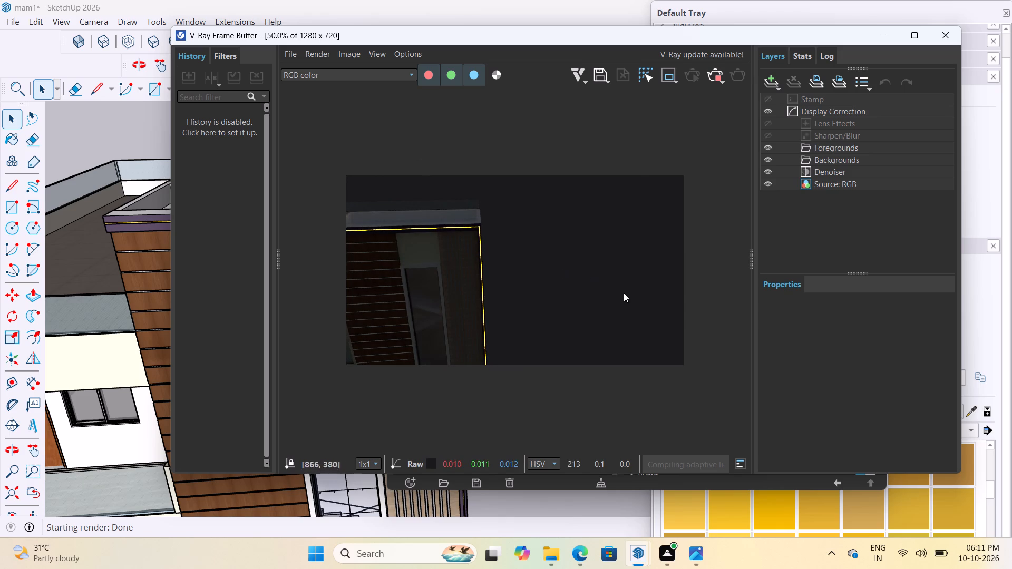
scroll(632, 288, "down", 2)
scroll(510, 272, "up", 3)
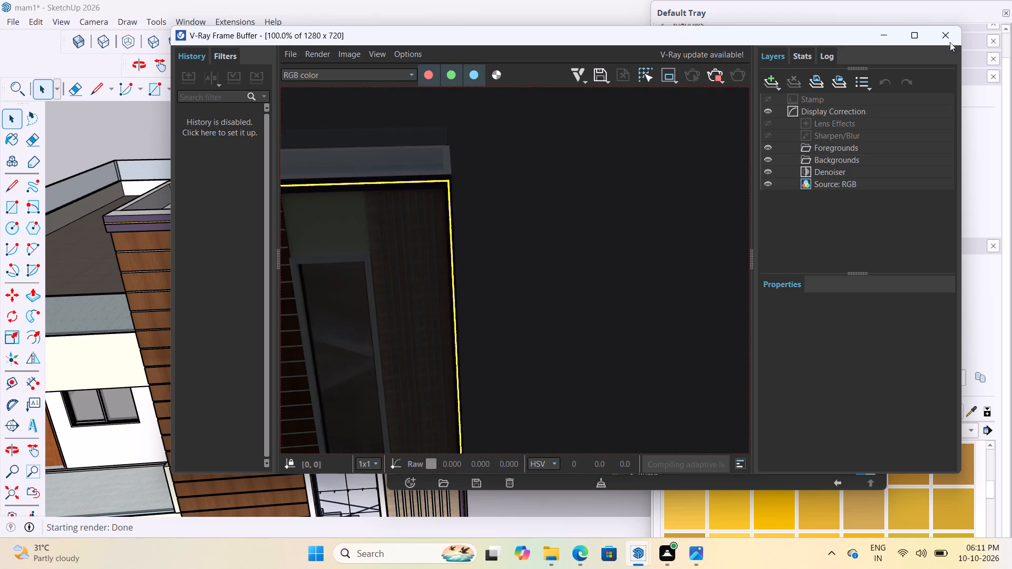
left_click(889, 28)
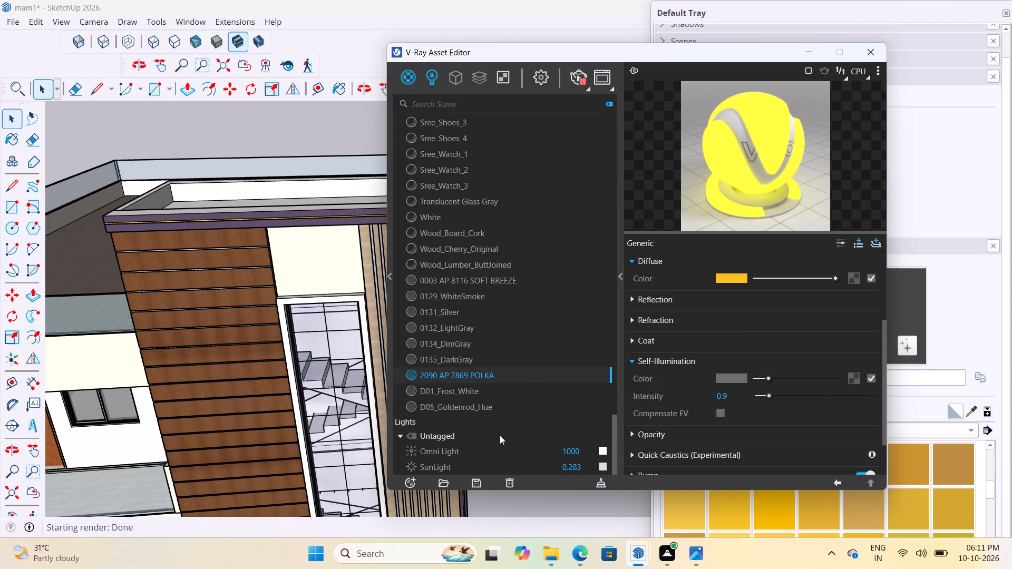
Open the SunLight's settings among the scene lights in the V-Ray Asset Editor.
left_click(432, 80)
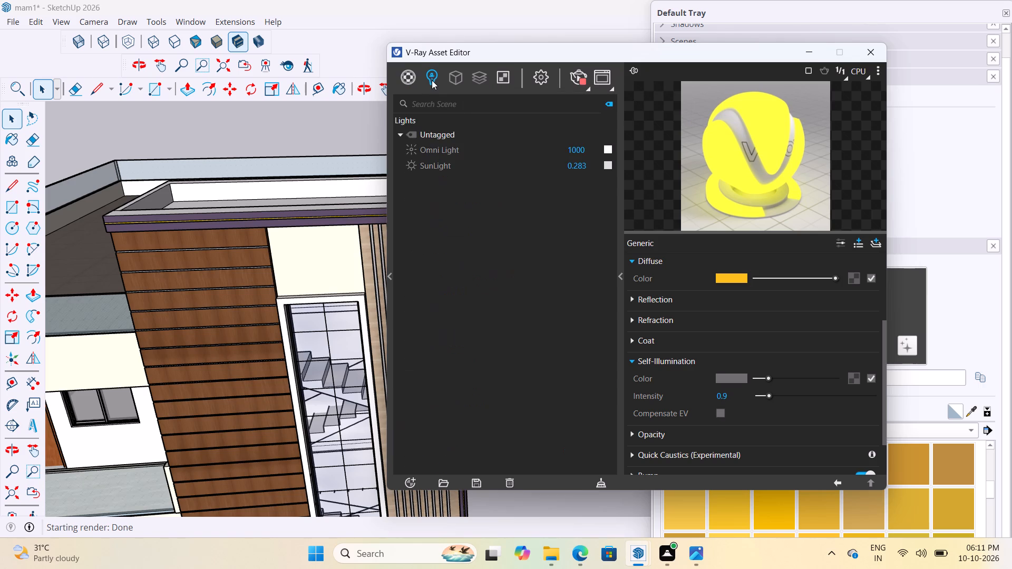
left_click(475, 172)
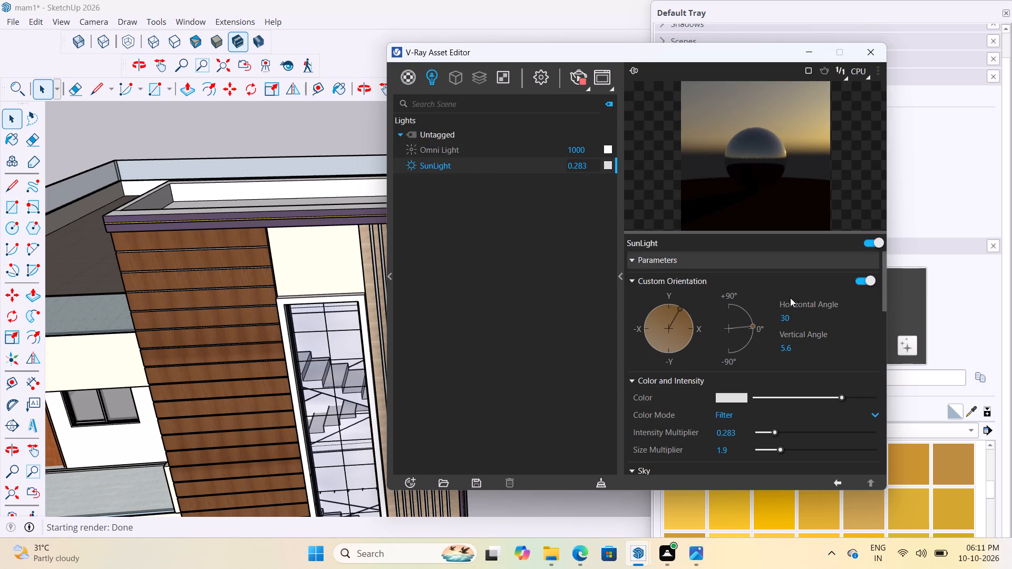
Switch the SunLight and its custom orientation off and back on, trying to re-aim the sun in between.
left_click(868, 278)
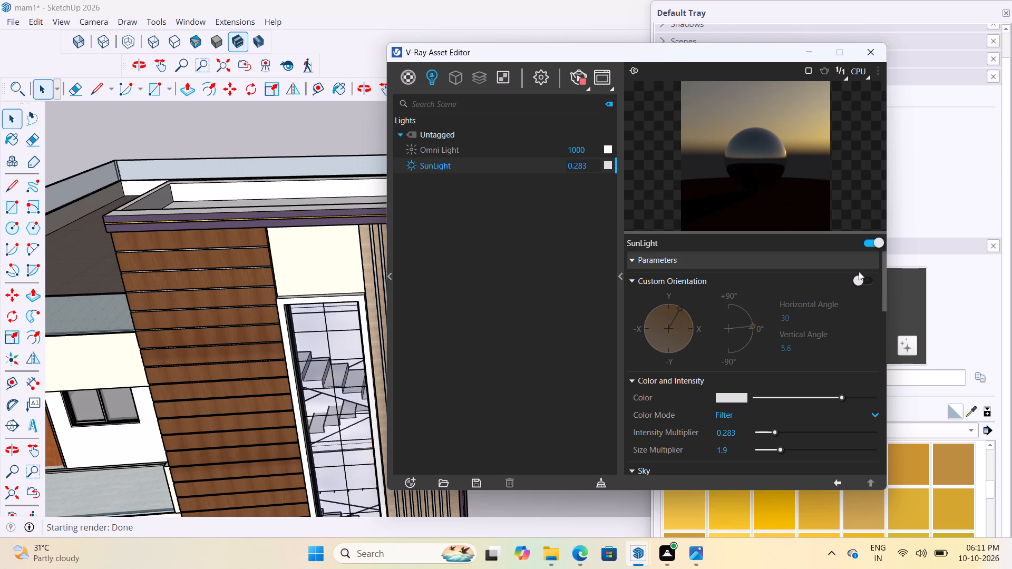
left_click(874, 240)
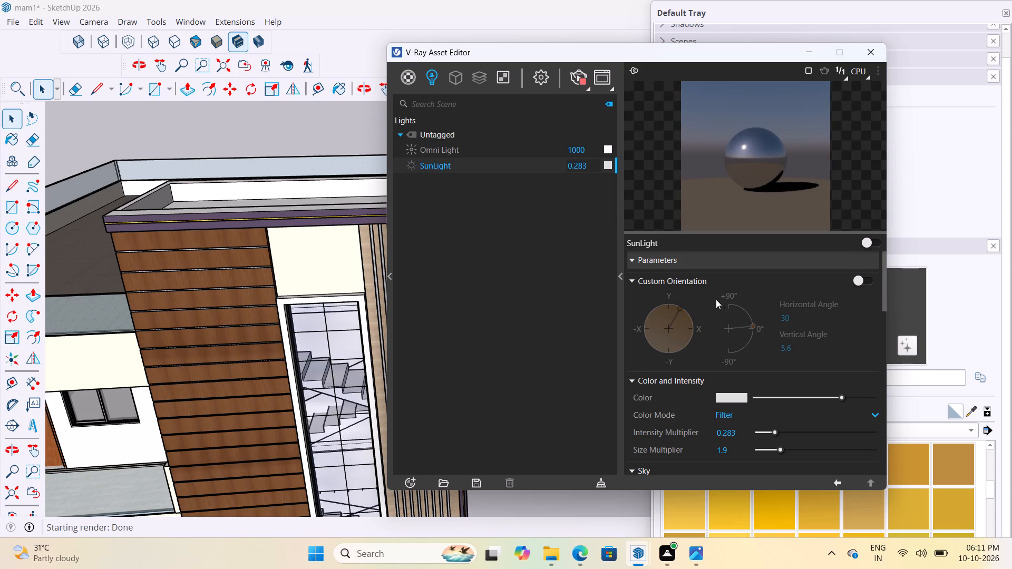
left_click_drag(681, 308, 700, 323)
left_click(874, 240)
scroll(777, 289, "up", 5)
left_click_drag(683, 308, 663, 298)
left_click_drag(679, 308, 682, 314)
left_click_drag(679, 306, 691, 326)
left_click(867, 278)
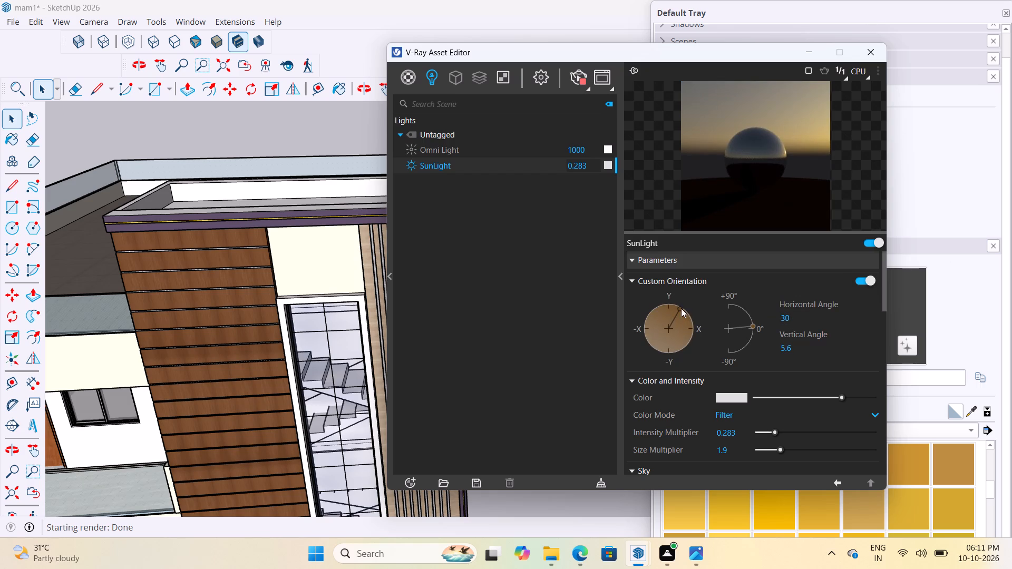
Re-aim the SunLight to a horizontal angle of about 44.3 and a vertical angle of 90, and brighten its colour to near white.
left_click_drag(679, 307, 670, 309)
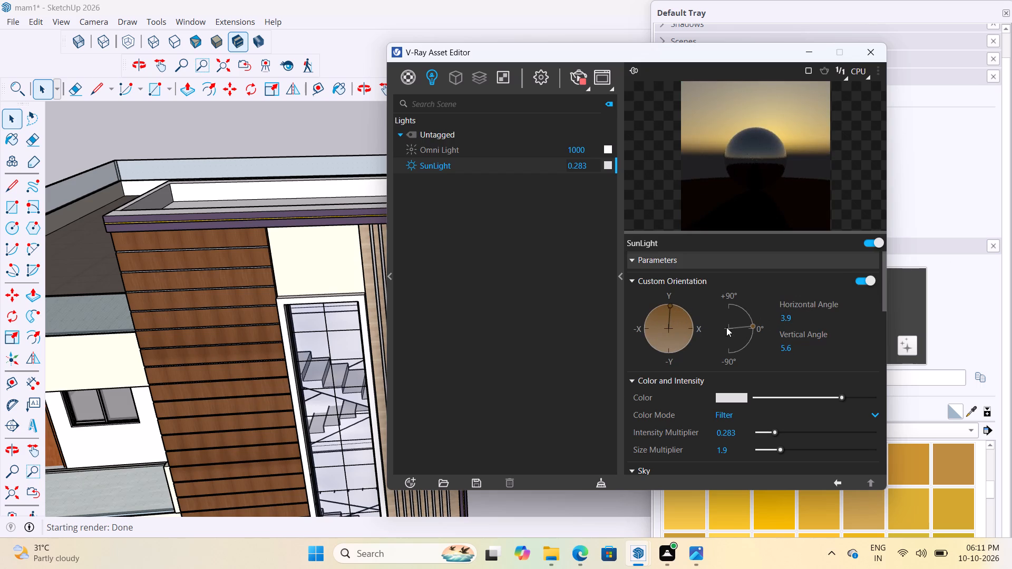
left_click_drag(751, 323, 719, 302)
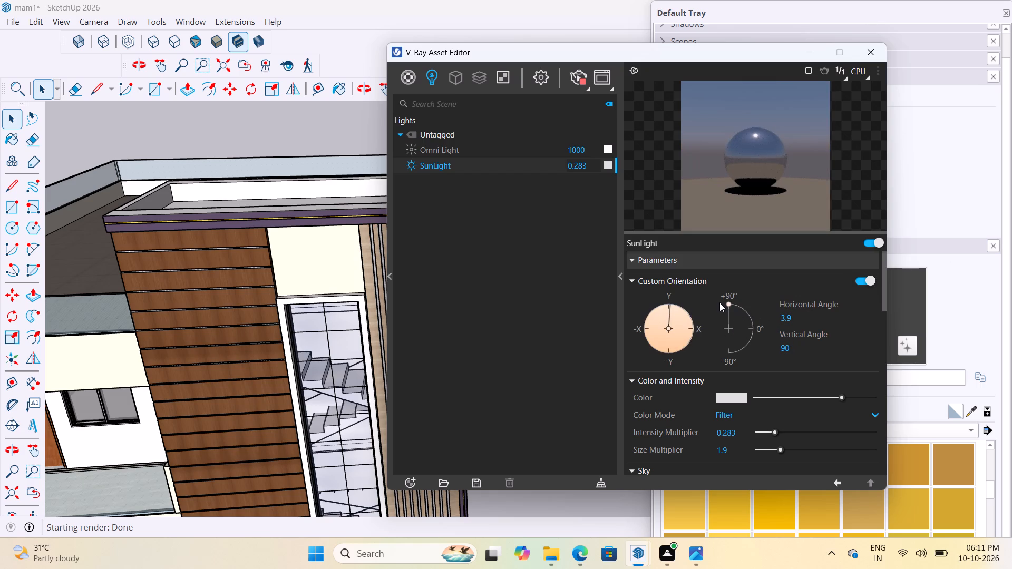
left_click_drag(669, 305, 679, 312)
left_click_drag(679, 312, 685, 318)
left_click(731, 302)
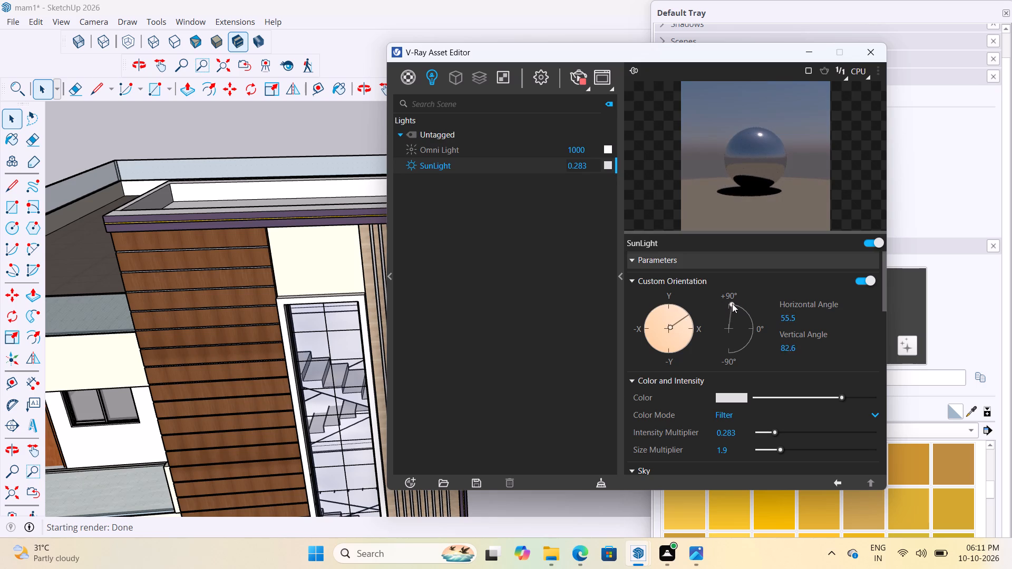
left_click(687, 315)
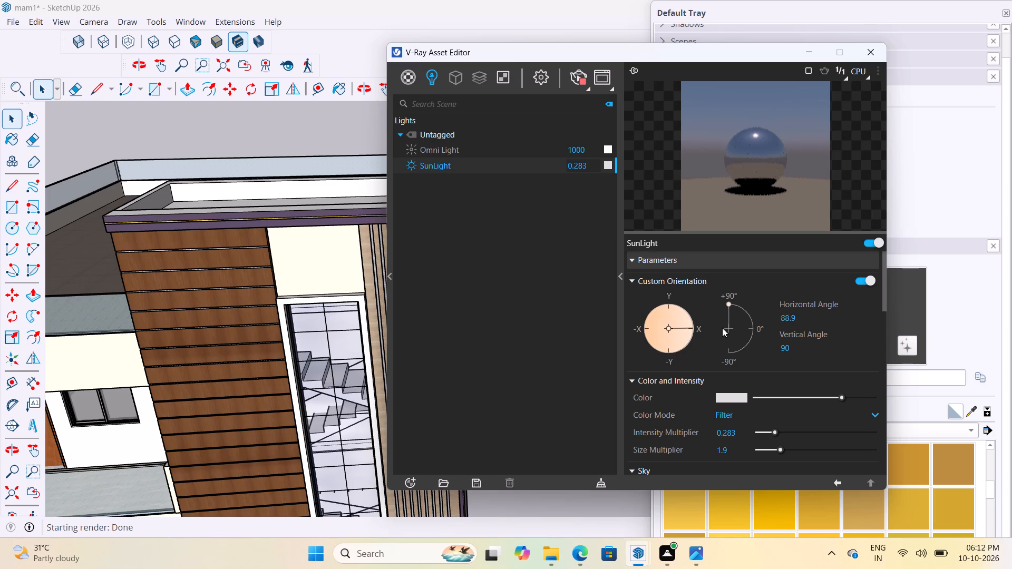
left_click(687, 316)
left_click(820, 396)
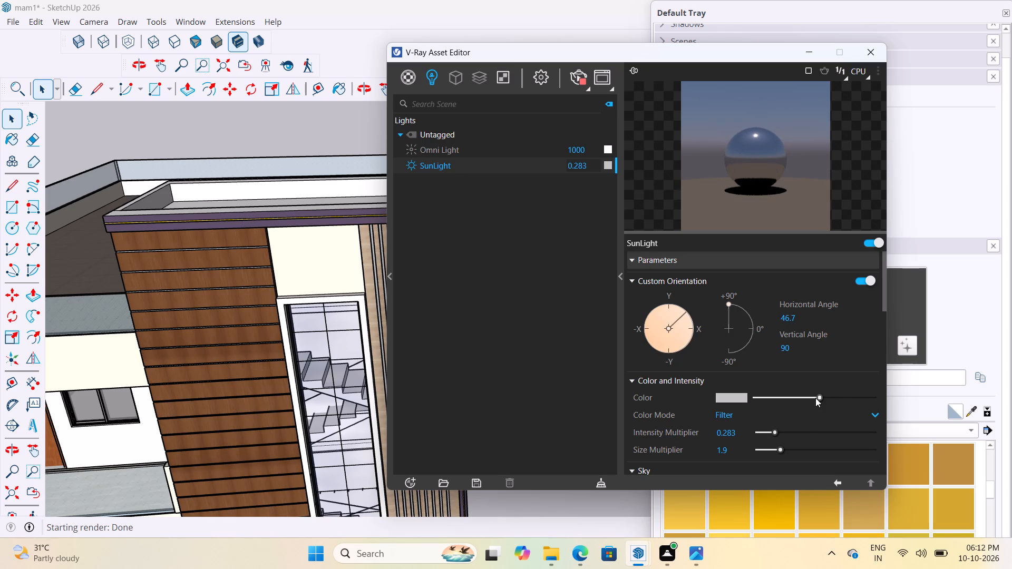
left_click_drag(819, 396, 862, 394)
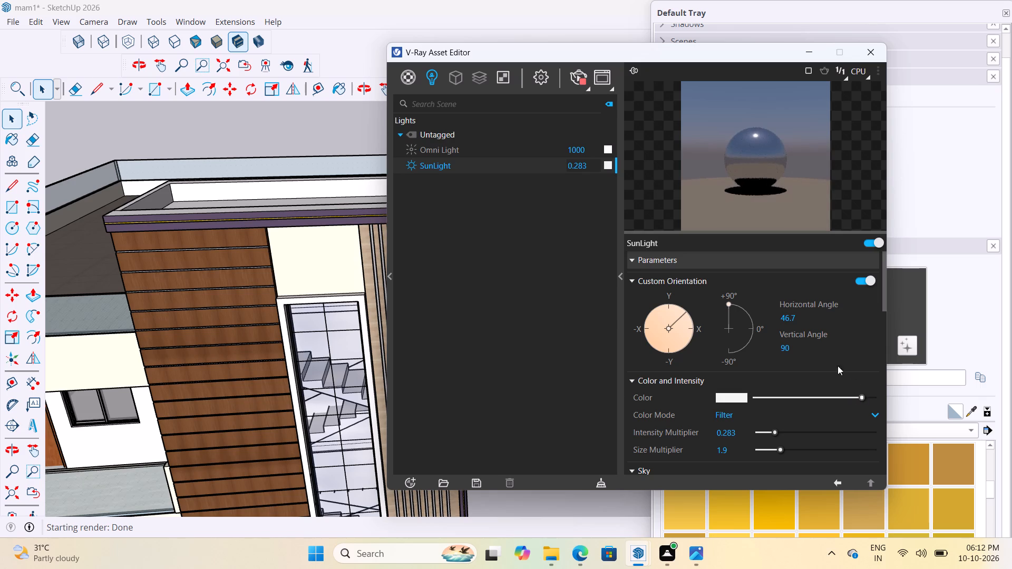
left_click(683, 317)
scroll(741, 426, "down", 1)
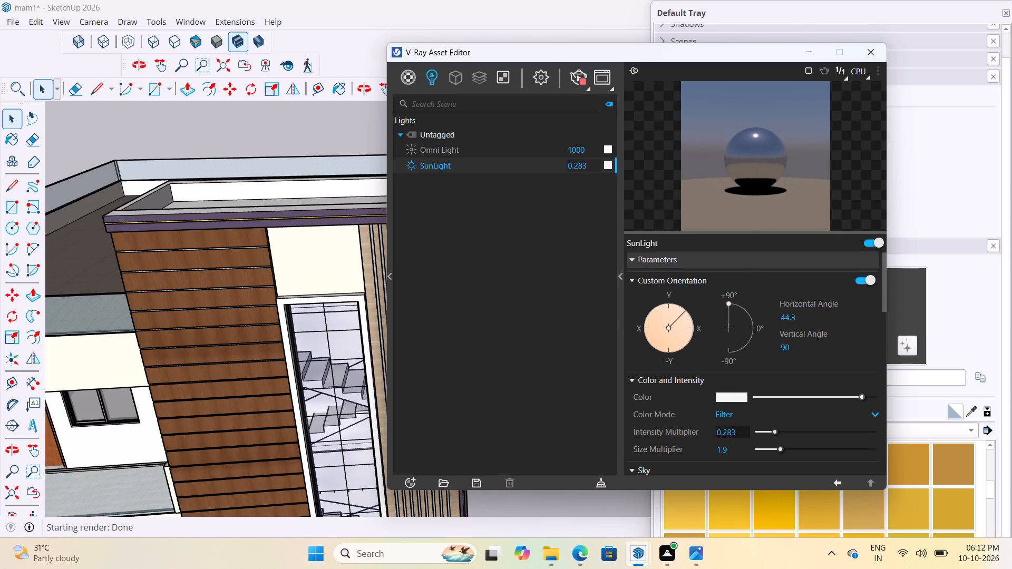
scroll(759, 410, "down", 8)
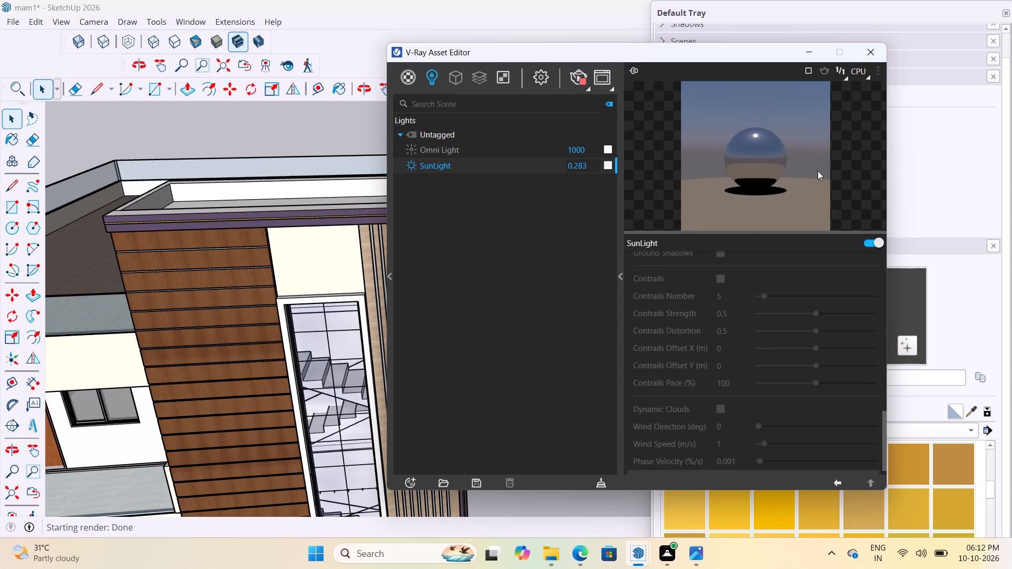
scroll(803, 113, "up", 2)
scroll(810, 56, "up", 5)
Stop the running render and restart it from the V-Ray Frame Buffer with the changed sunlight.
left_click(574, 76)
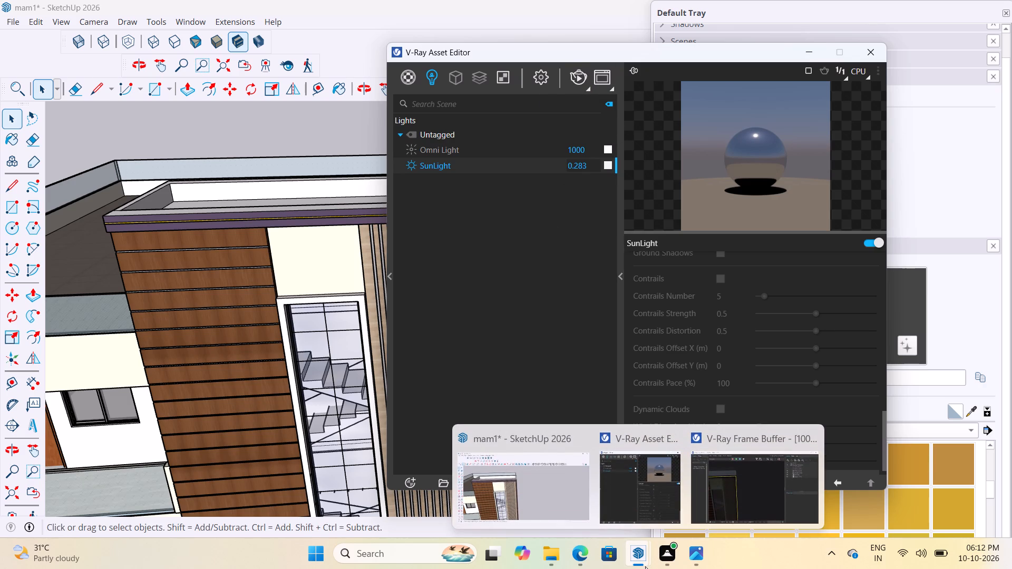
left_click(712, 506)
scroll(565, 264, "down", 2)
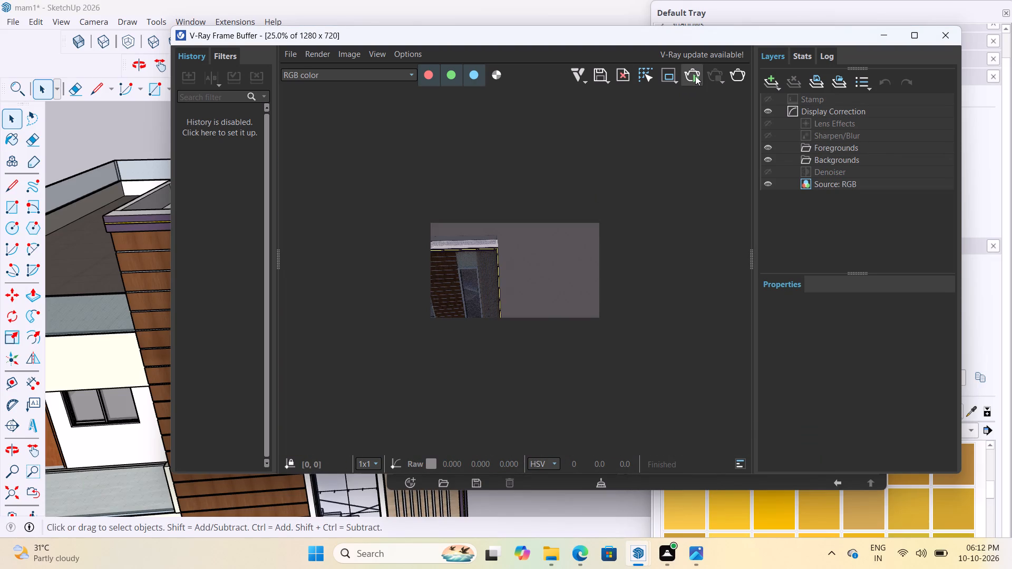
left_click(695, 76)
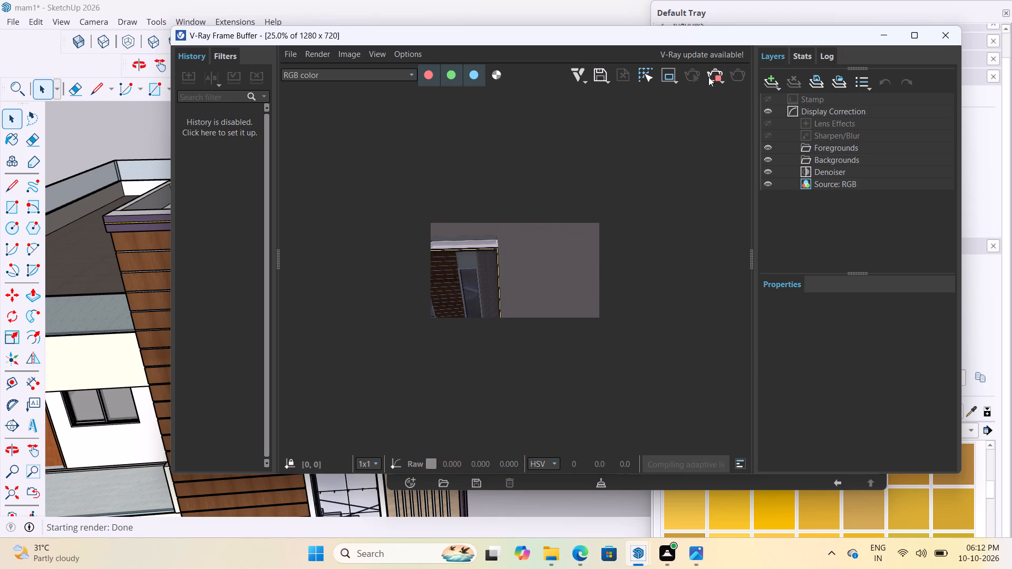
Examine the yellow strip and the facade lighting in the new render, both close up and as a whole.
scroll(488, 278, "up", 3)
scroll(488, 278, "down", 4)
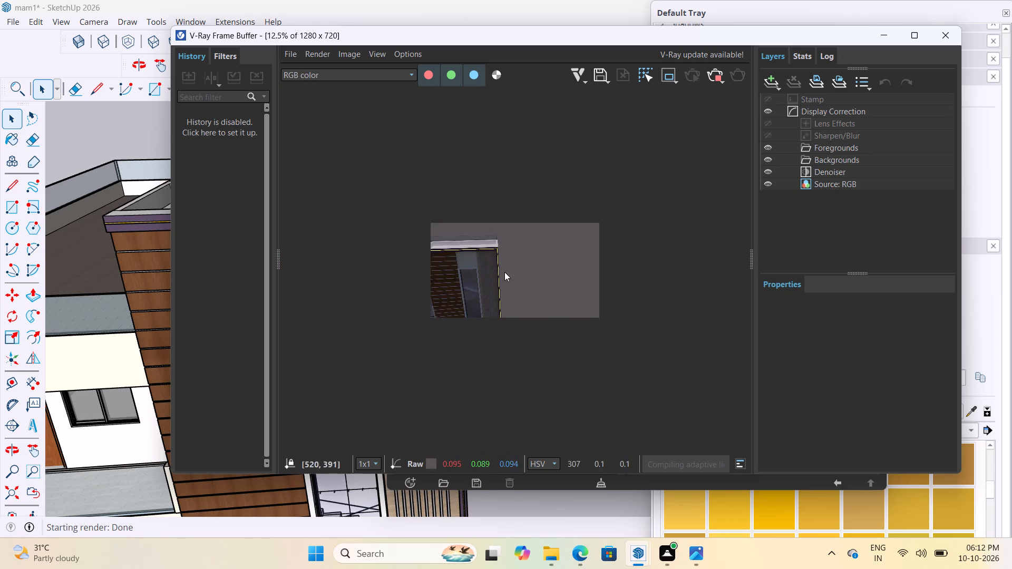
scroll(504, 272, "down", 1)
scroll(484, 278, "up", 3)
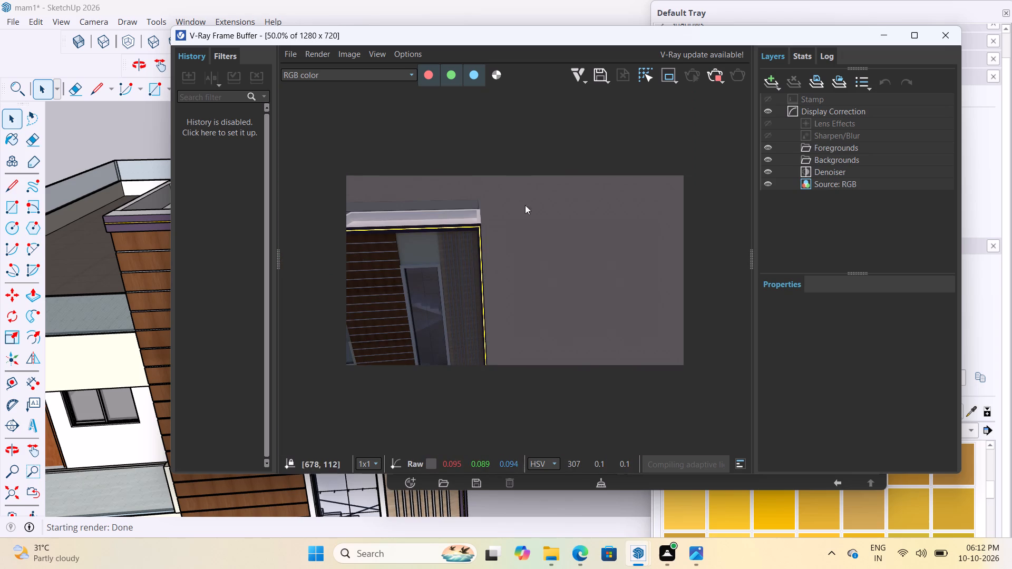
scroll(612, 230, "down", 1)
scroll(460, 277, "up", 2)
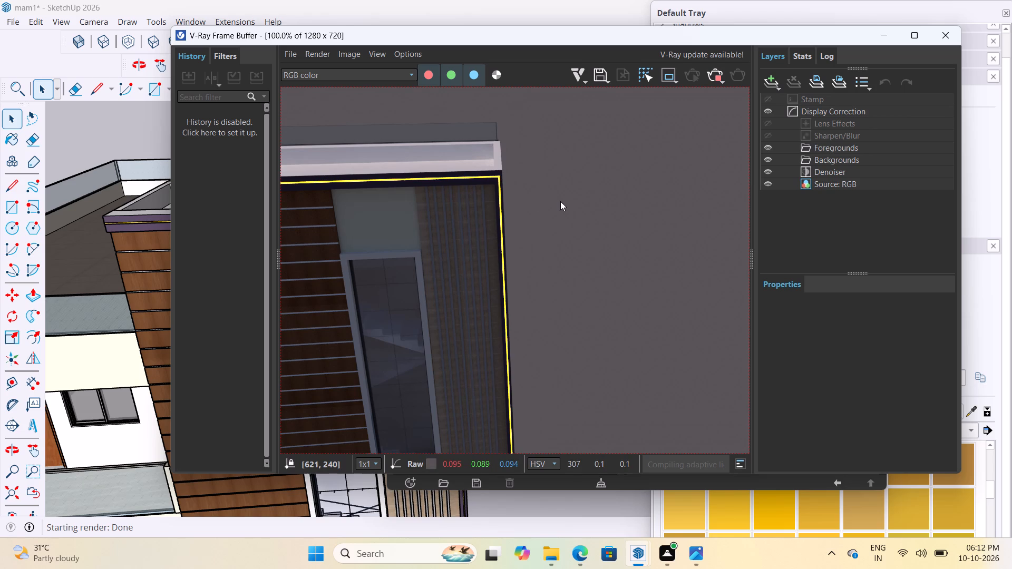
scroll(560, 201, "down", 1)
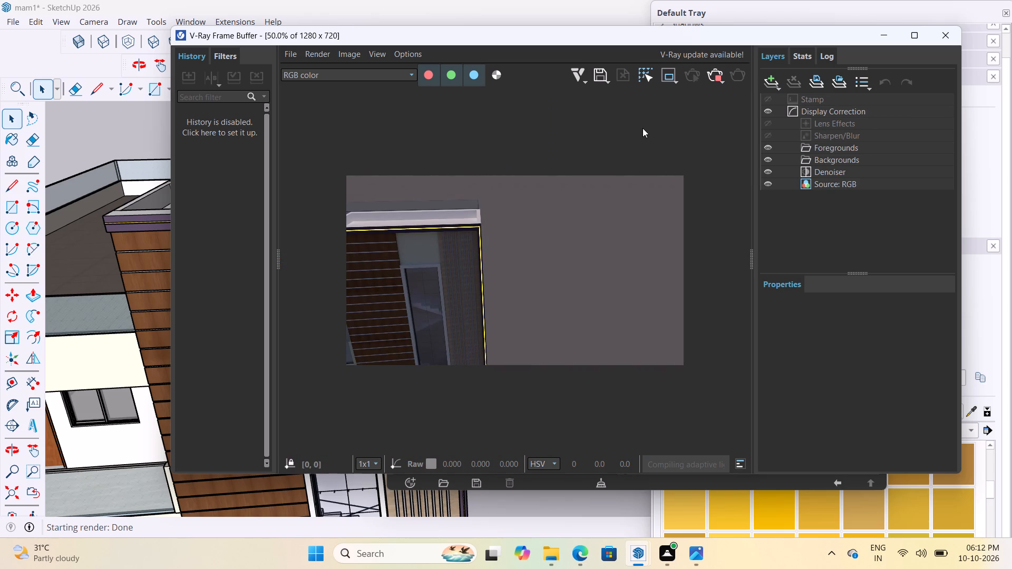
scroll(688, 273, "down", 1)
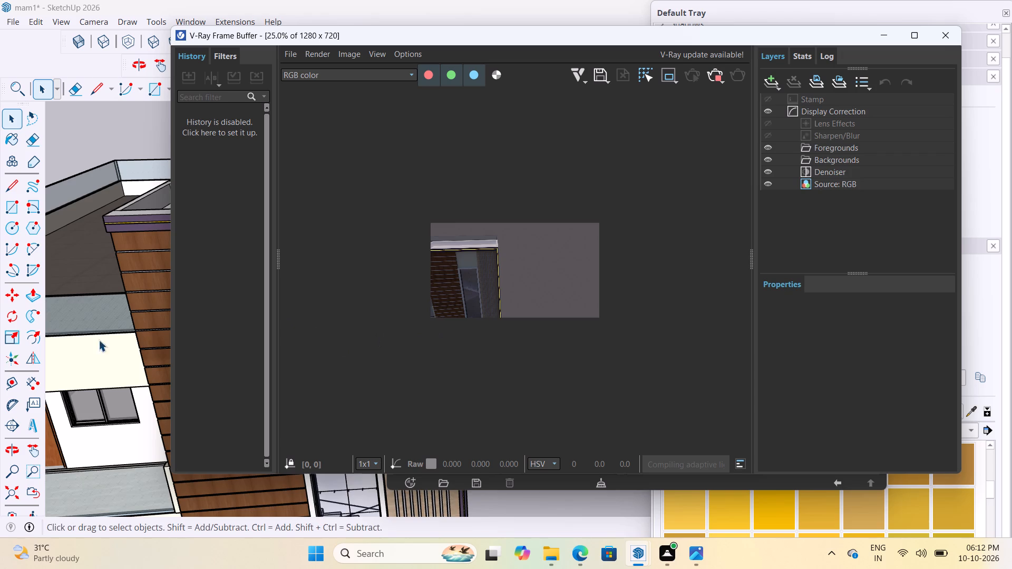
Pull back and orbit the model for a wider view of the house in the live render, and maximize the frame buffer window.
scroll(138, 290, "down", 13)
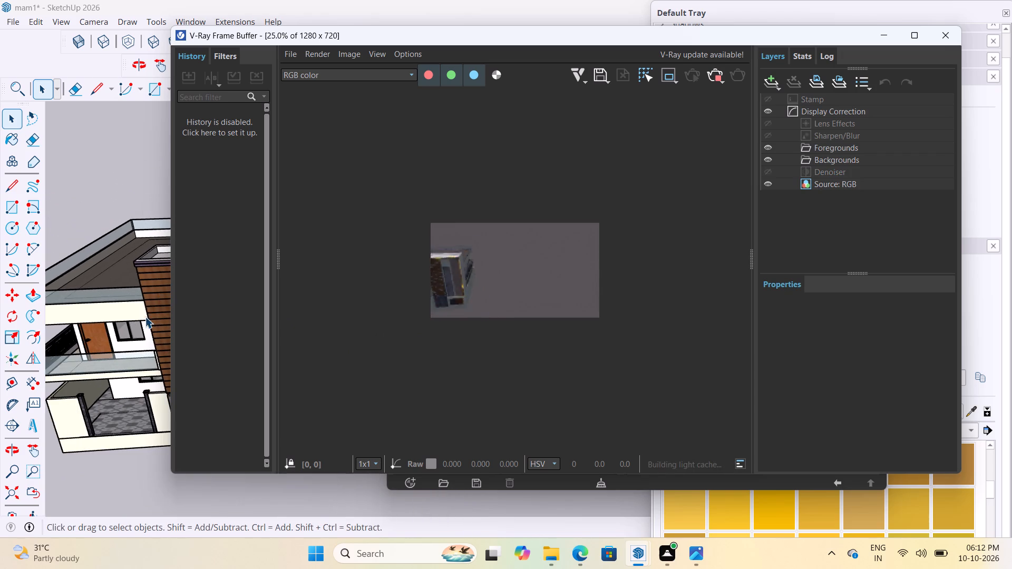
middle_click_drag(145, 317, 221, 288)
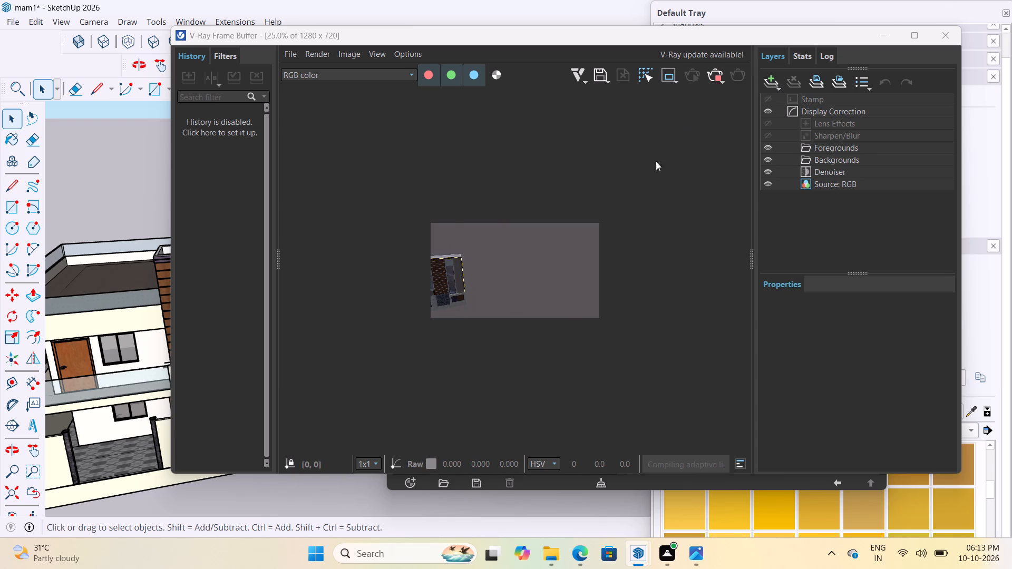
scroll(556, 283, "up", 2)
scroll(487, 298, "down", 1)
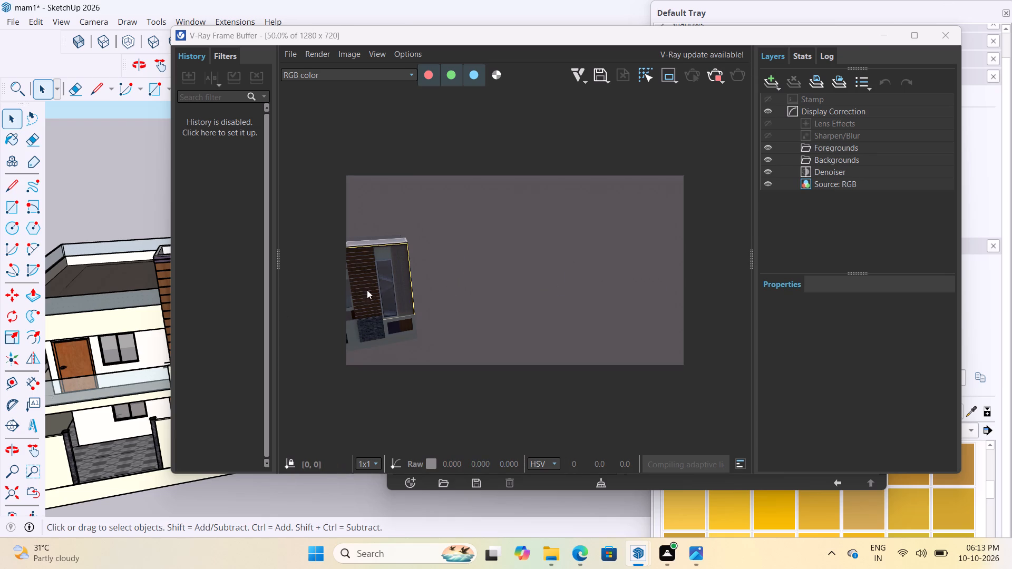
left_click(911, 38)
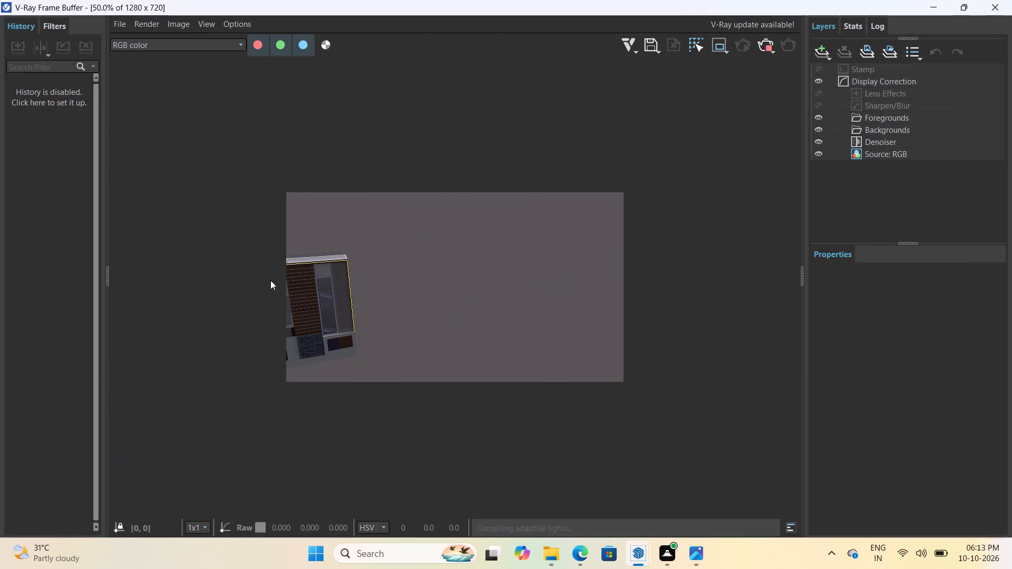
Switch off the SunLight in the V-Ray Asset Editor and turn its custom orientation to a horizontal angle of about 252.2.
middle_click_drag(339, 299, 390, 299)
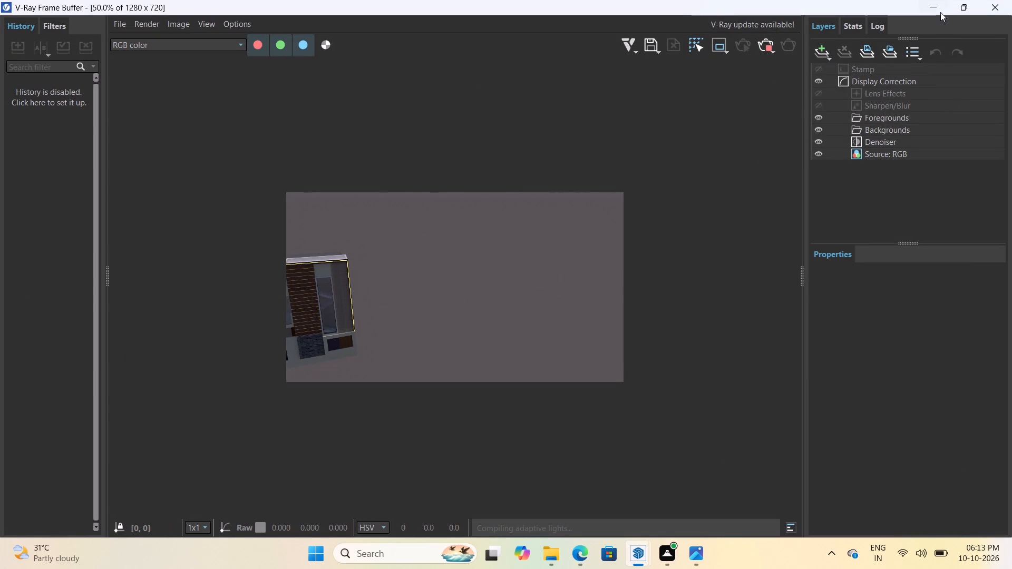
left_click(933, 5)
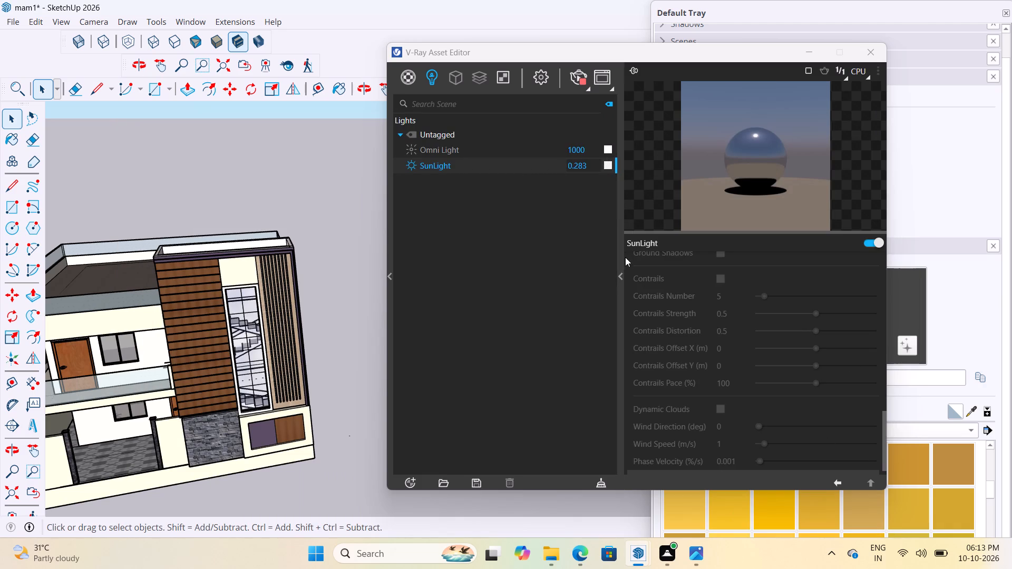
left_click(619, 277)
left_click(621, 281)
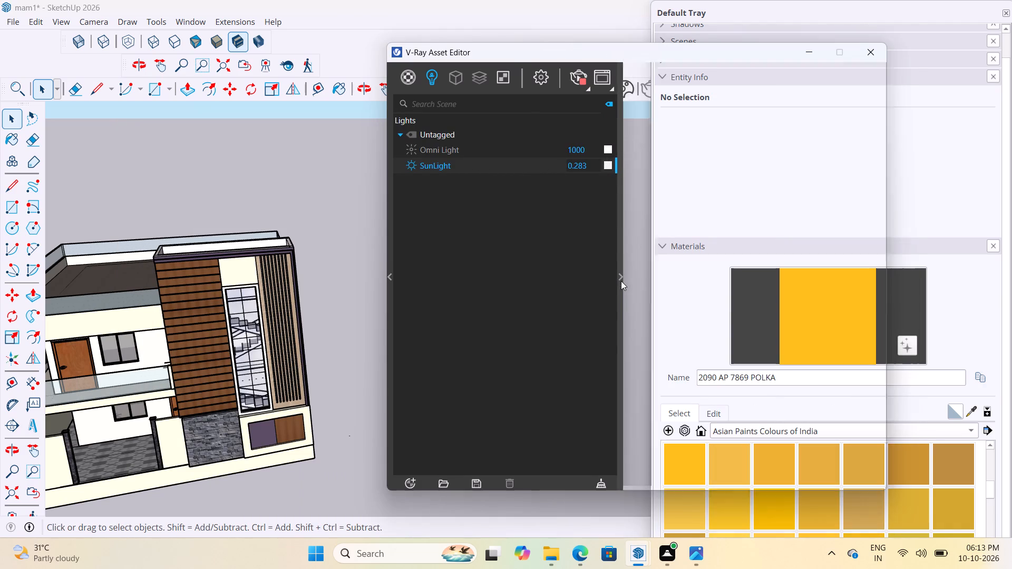
scroll(755, 272, "up", 15)
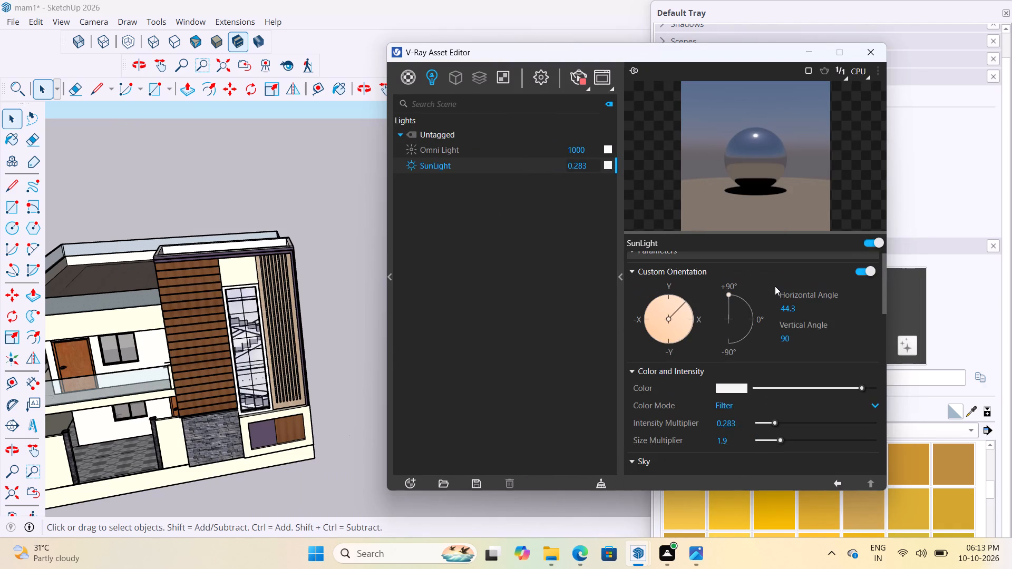
scroll(775, 286, "up", 4)
left_click(873, 245)
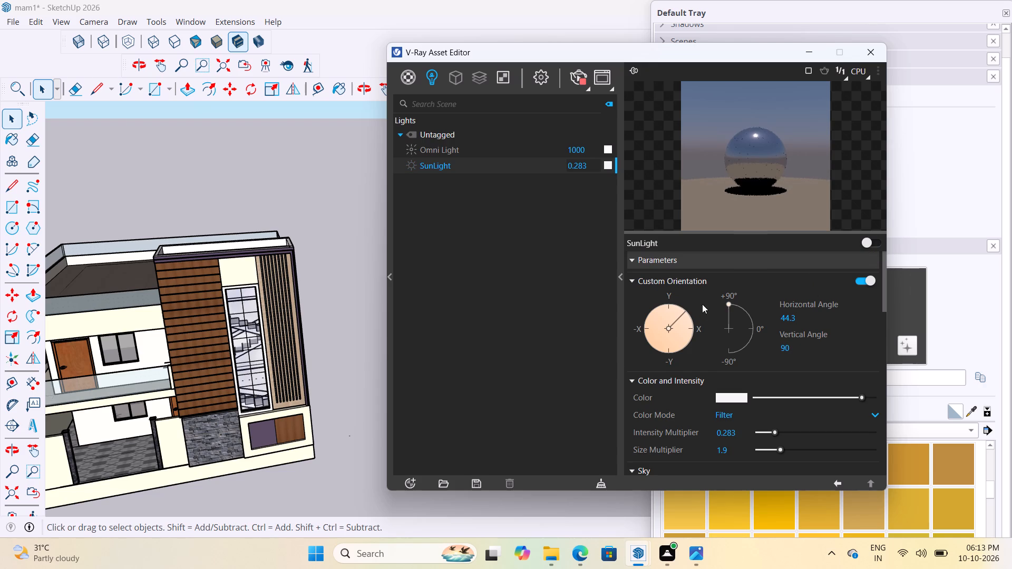
left_click_drag(683, 311, 684, 316)
left_click_drag(684, 316, 621, 345)
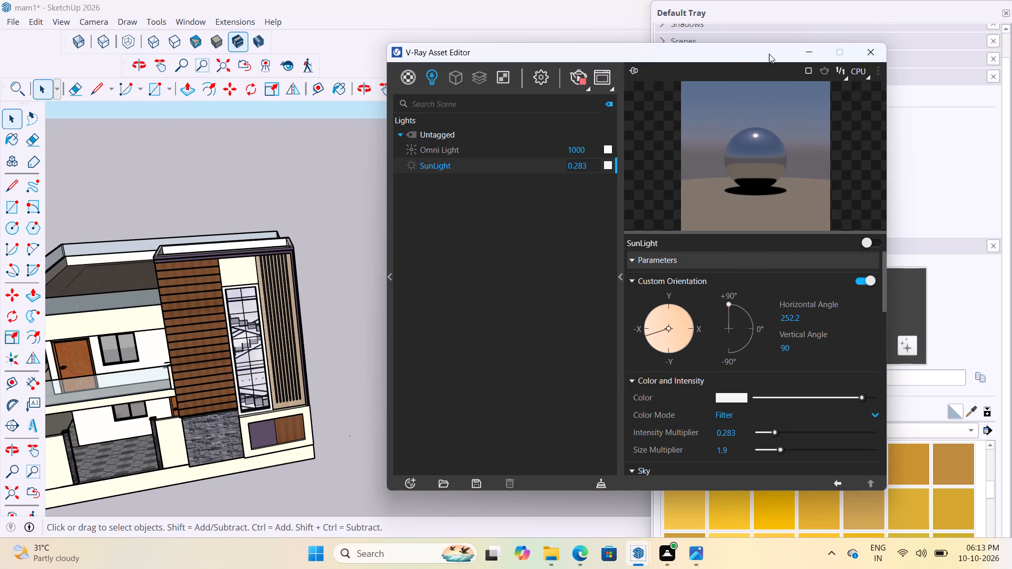
left_click(817, 56)
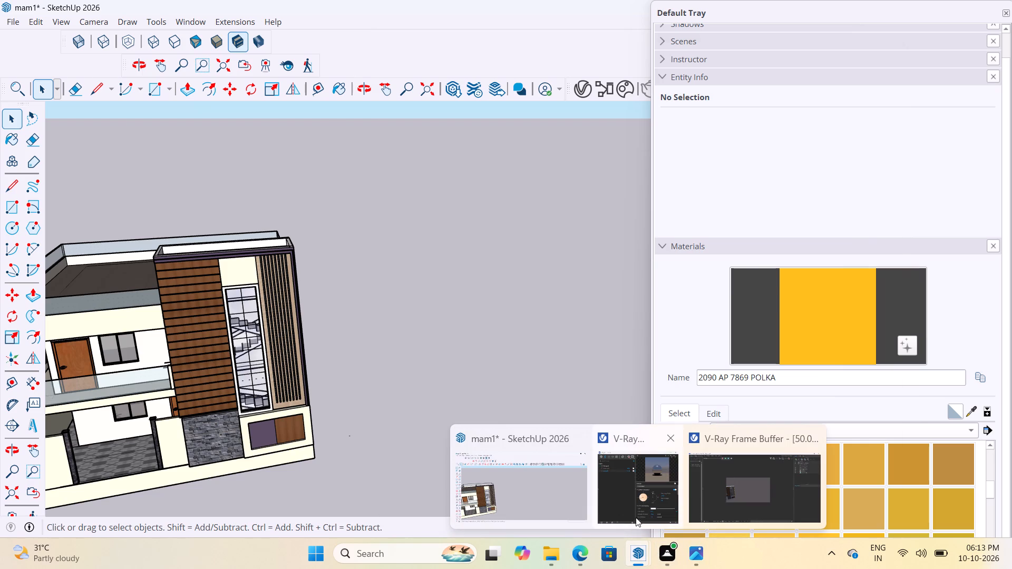
Abort the running render in the V-Ray Frame Buffer and start it again with the SunLight switched off.
left_click(736, 500)
scroll(586, 331, "down", 1)
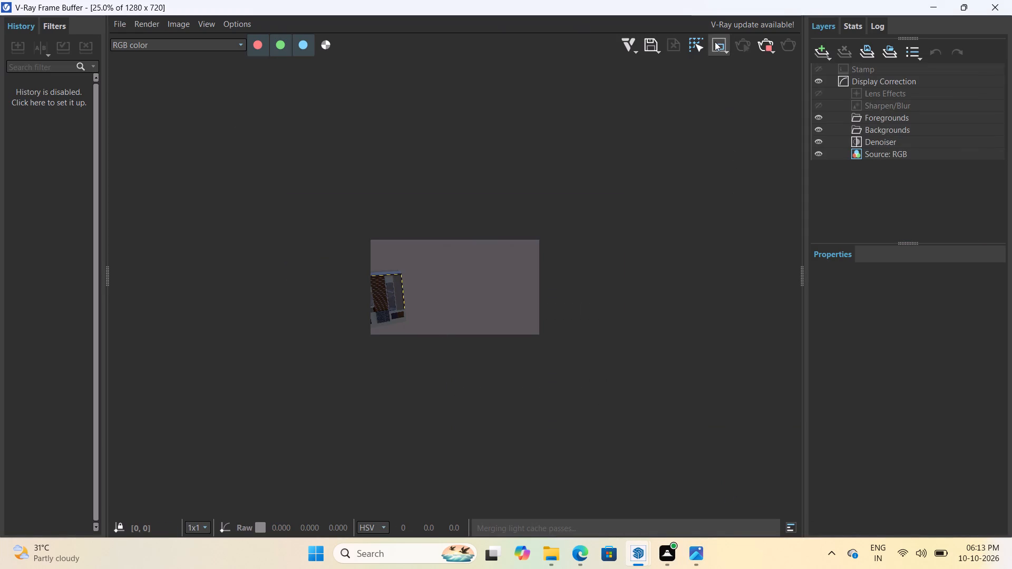
left_click(764, 44)
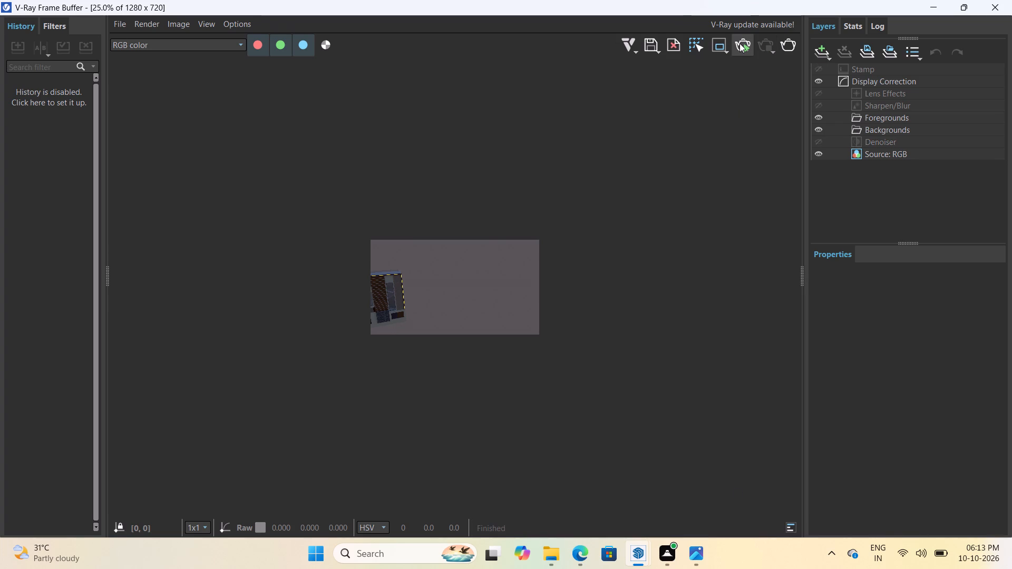
left_click(739, 43)
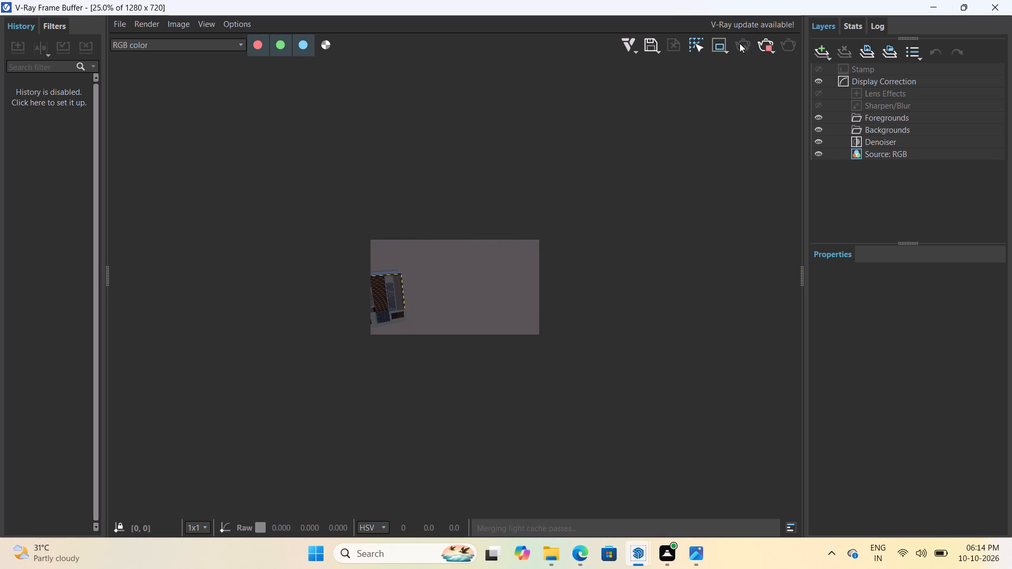
Examine the yellow strip and the facade in the new render, both close up and as a whole.
scroll(312, 268, "up", 3)
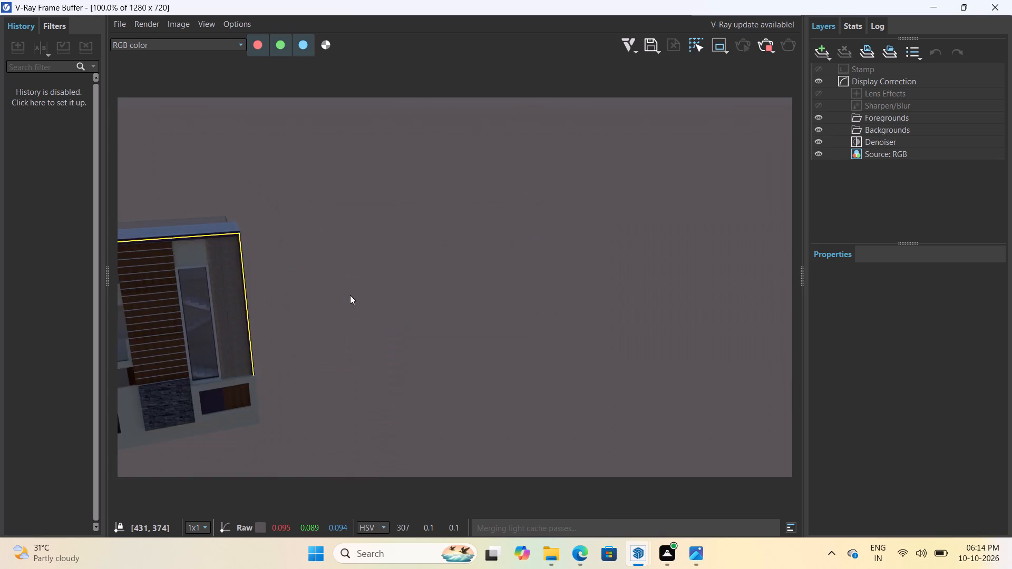
scroll(558, 291, "down", 3)
scroll(411, 290, "up", 2)
middle_click_drag(297, 246, 372, 227)
scroll(170, 246, "up", 1)
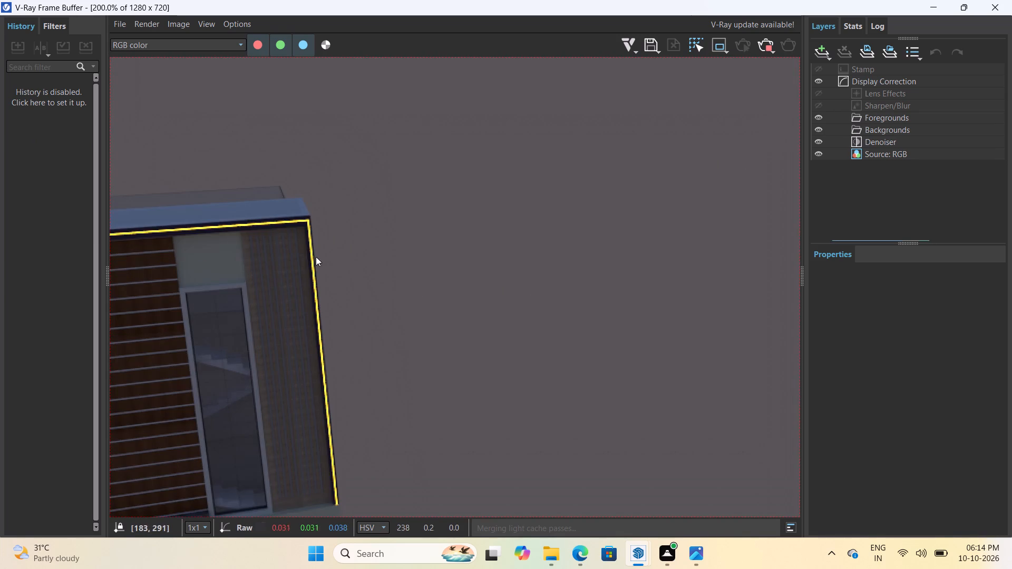
scroll(485, 231, "down", 2)
scroll(303, 291, "up", 2)
scroll(497, 261, "down", 3)
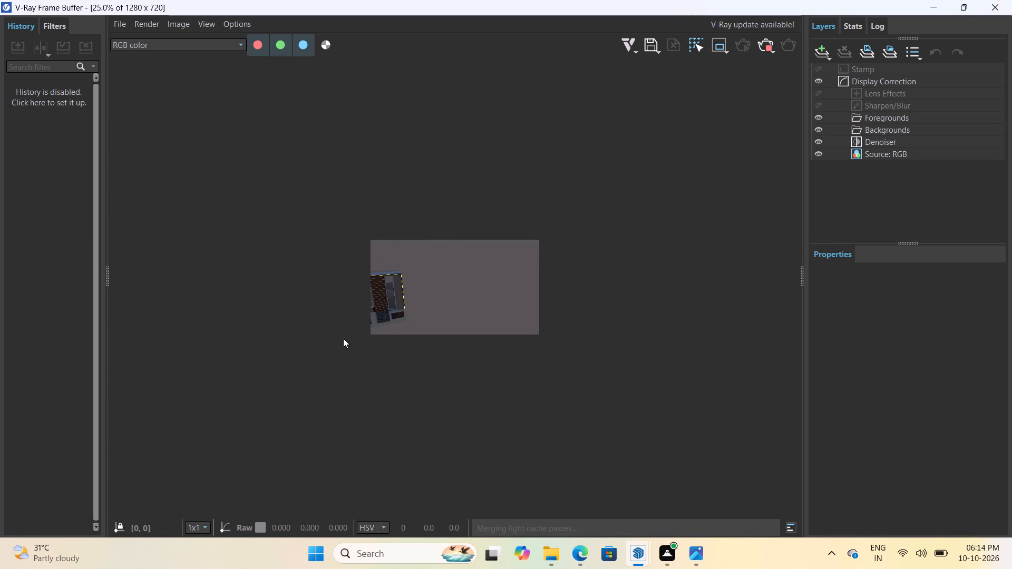
scroll(353, 298, "up", 3)
scroll(587, 293, "down", 4)
scroll(445, 306, "up", 2)
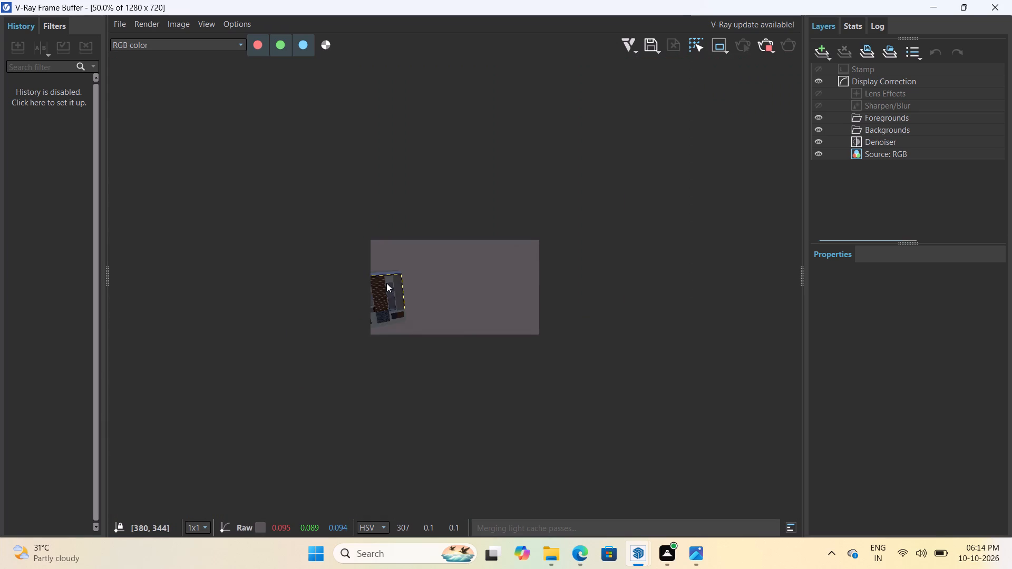
scroll(386, 283, "up", 2)
middle_click_drag(518, 256, 685, 243)
scroll(520, 216, "down", 1)
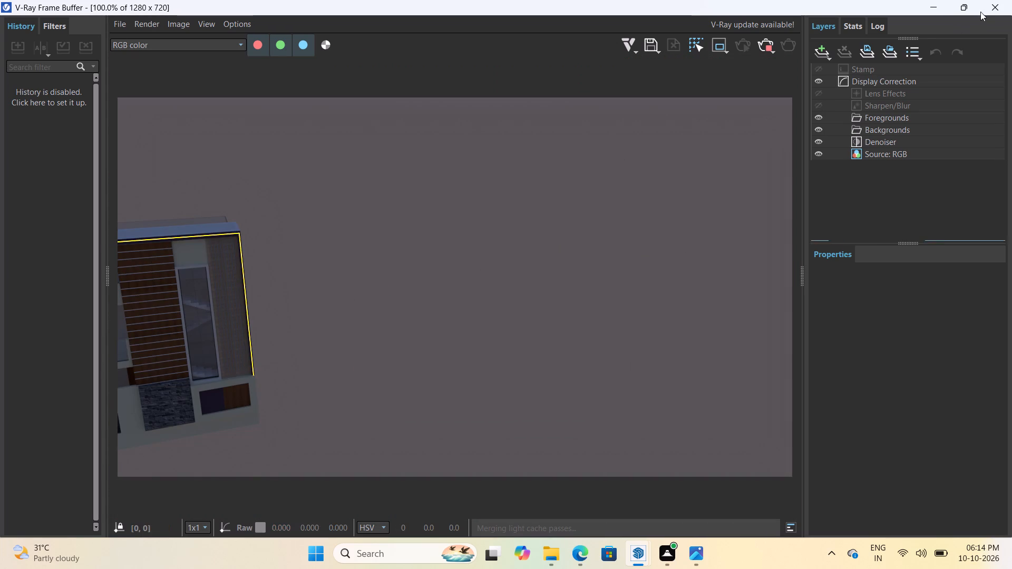
Close the frame buffer and orbit the model to a level, nearly frontal view of the whole house.
left_click(1008, 0)
scroll(597, 297, "down", 3)
scroll(737, 299, "down", 3)
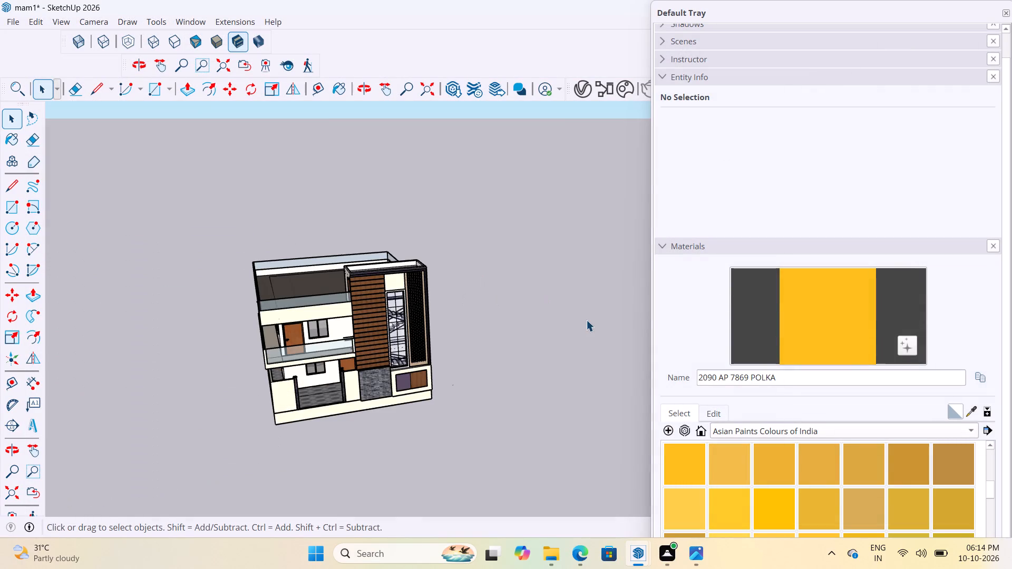
middle_click_drag(586, 320, 455, 320)
scroll(327, 311, "up", 6)
middle_click_drag(444, 242, 503, 228)
scroll(491, 217, "down", 3)
middle_click_drag(407, 251, 388, 239)
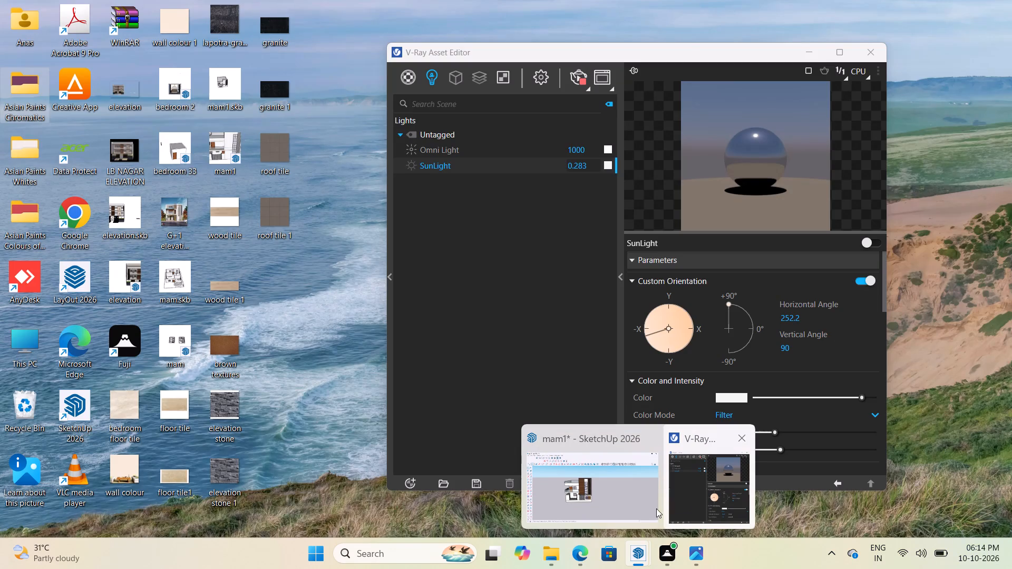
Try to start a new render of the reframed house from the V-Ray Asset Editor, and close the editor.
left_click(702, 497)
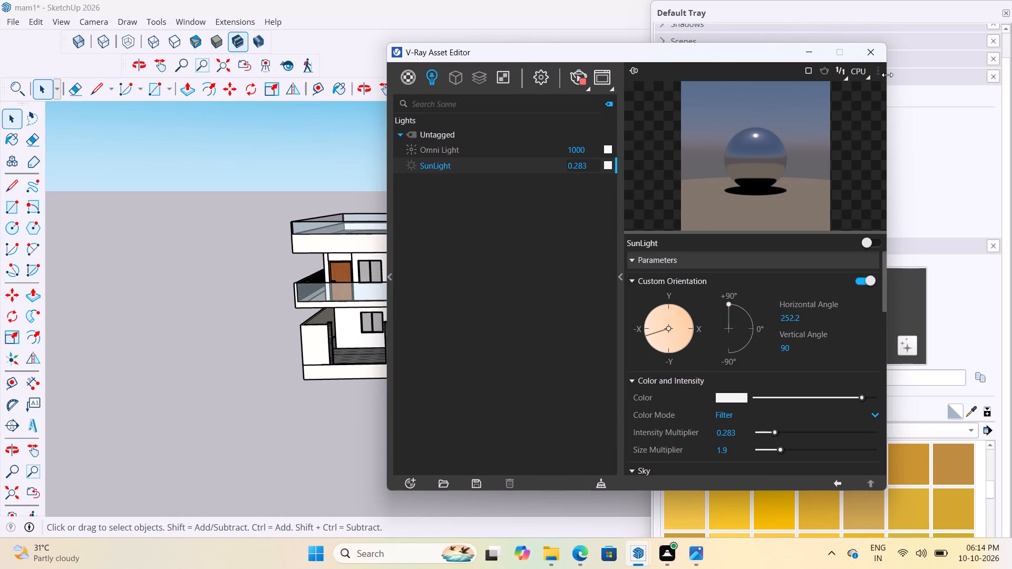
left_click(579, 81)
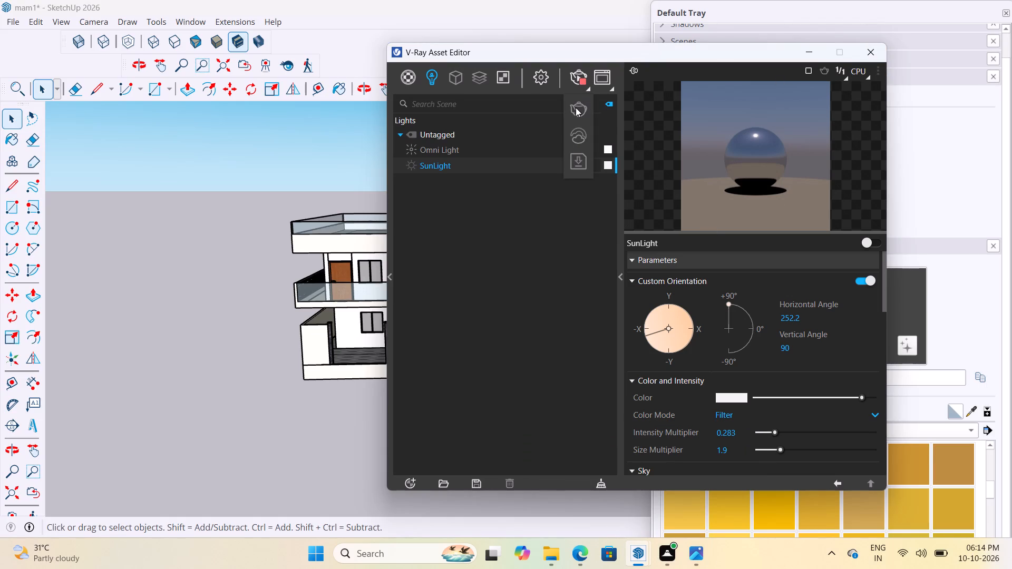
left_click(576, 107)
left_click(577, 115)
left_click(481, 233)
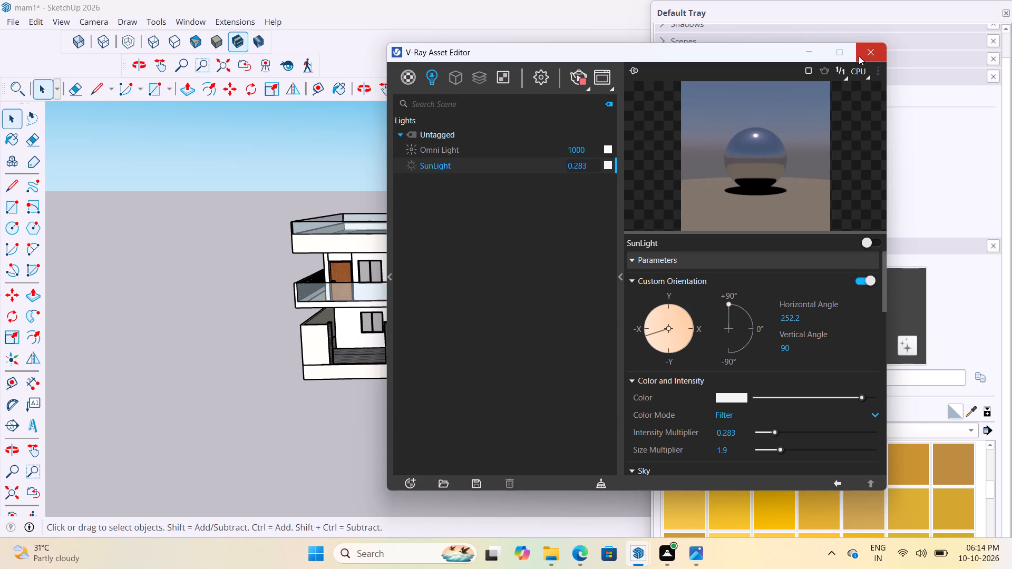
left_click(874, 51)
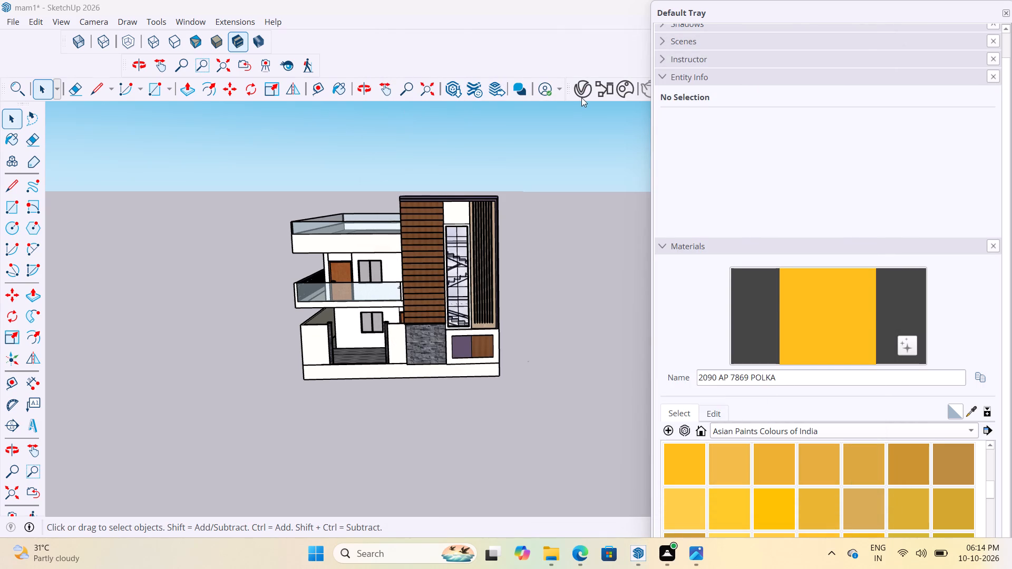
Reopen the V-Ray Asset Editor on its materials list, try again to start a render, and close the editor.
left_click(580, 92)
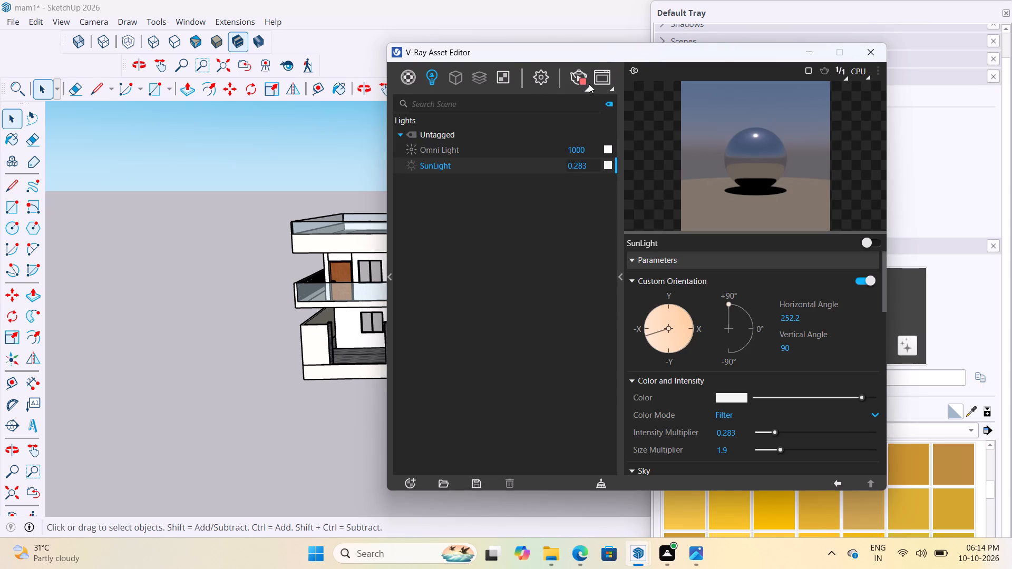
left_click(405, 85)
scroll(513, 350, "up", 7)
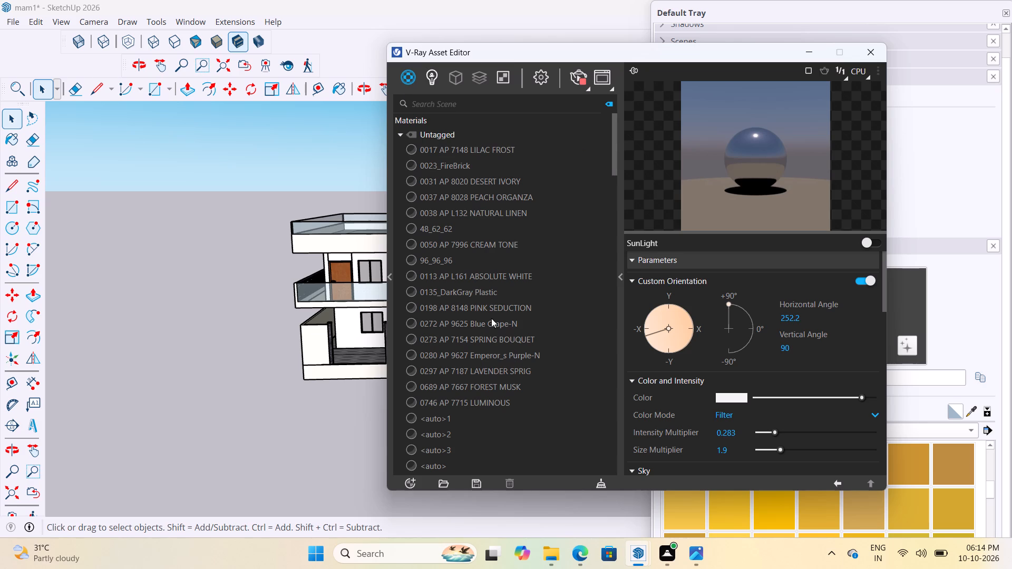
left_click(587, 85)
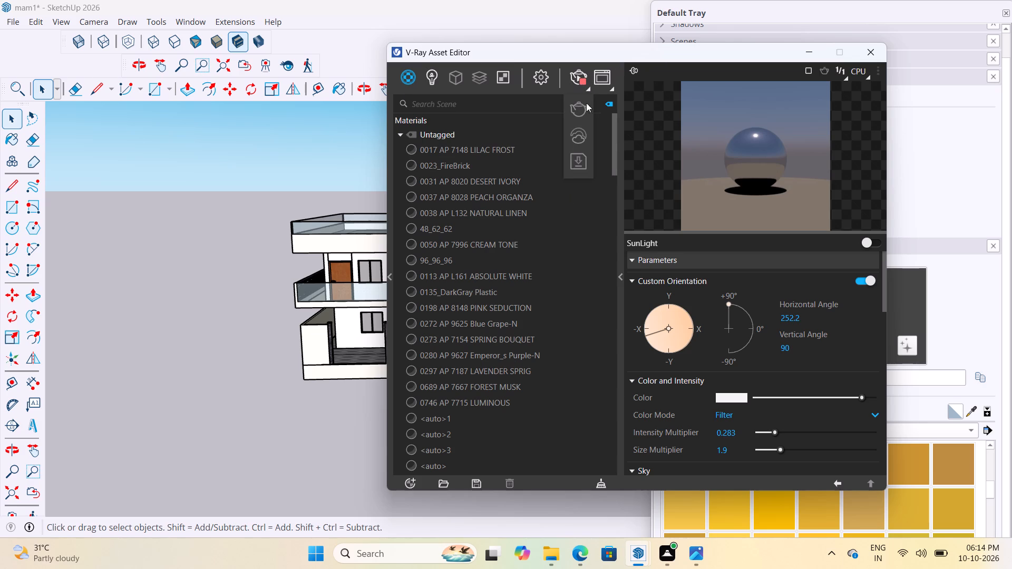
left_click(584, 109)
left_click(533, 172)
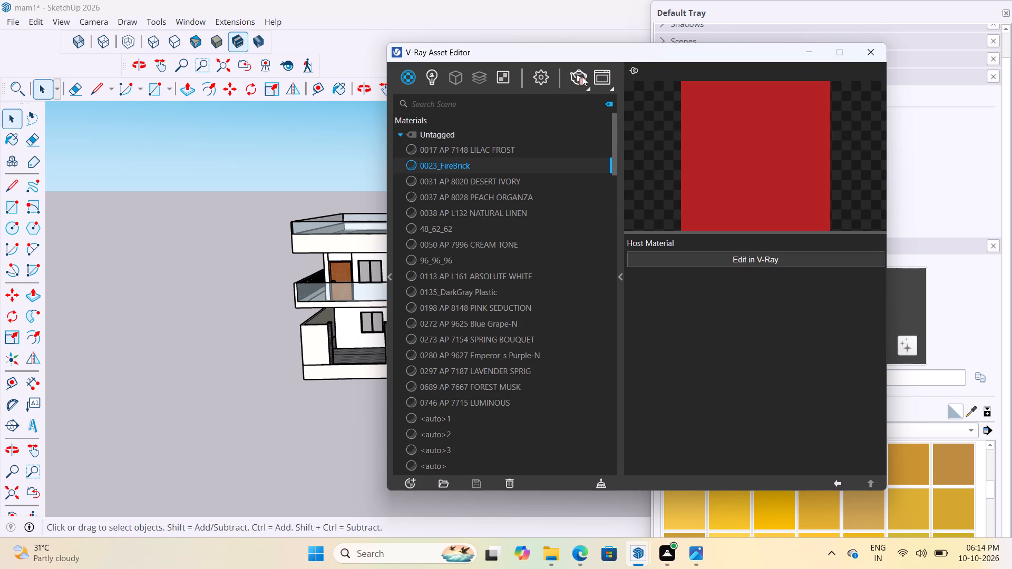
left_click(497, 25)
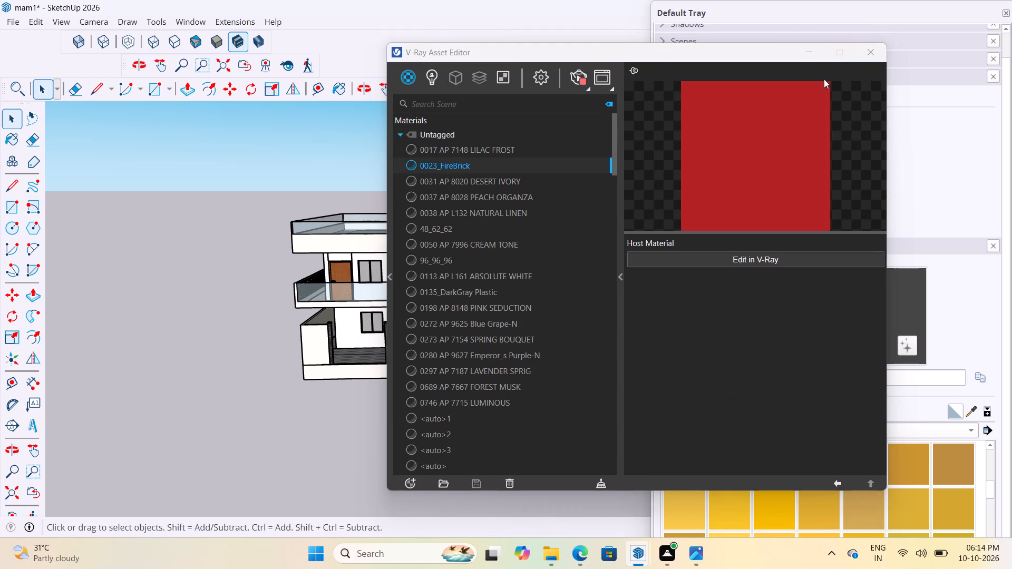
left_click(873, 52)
Pull back the model view and stop the running render from the V-Ray Asset Editor.
scroll(488, 331, "down", 2)
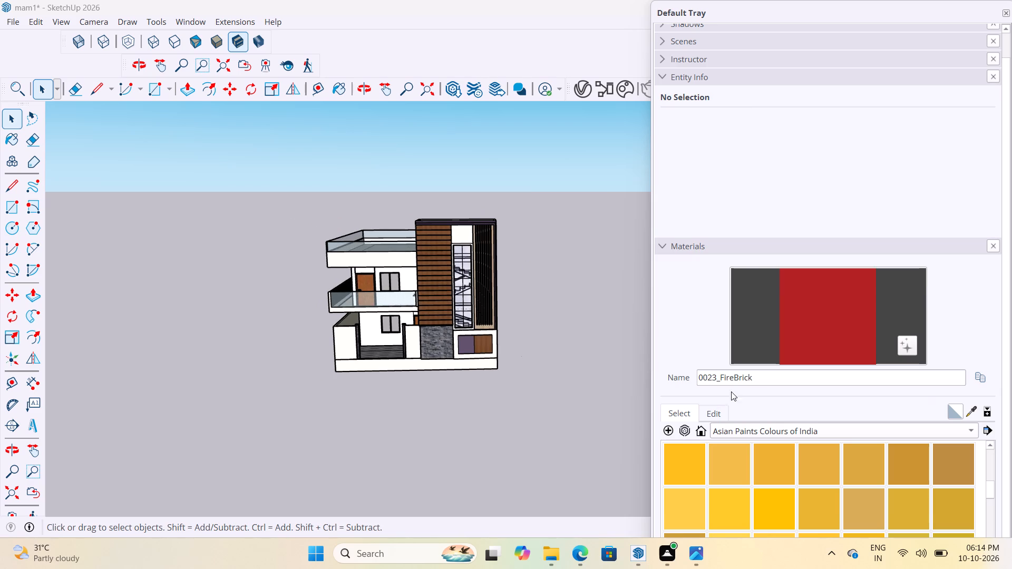
scroll(719, 401, "down", 3)
scroll(699, 339, "up", 3)
scroll(586, 271, "down", 3)
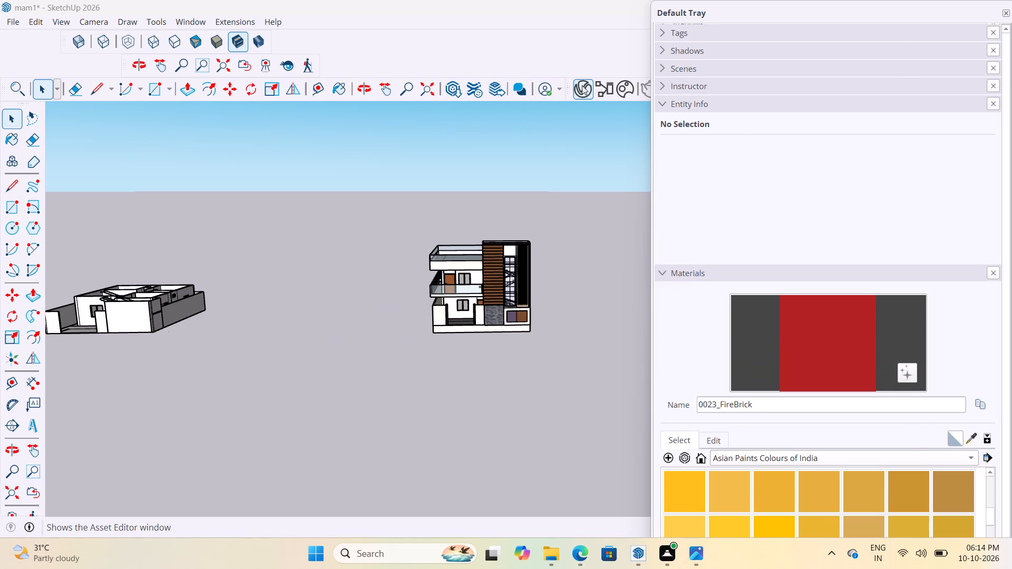
left_click(582, 85)
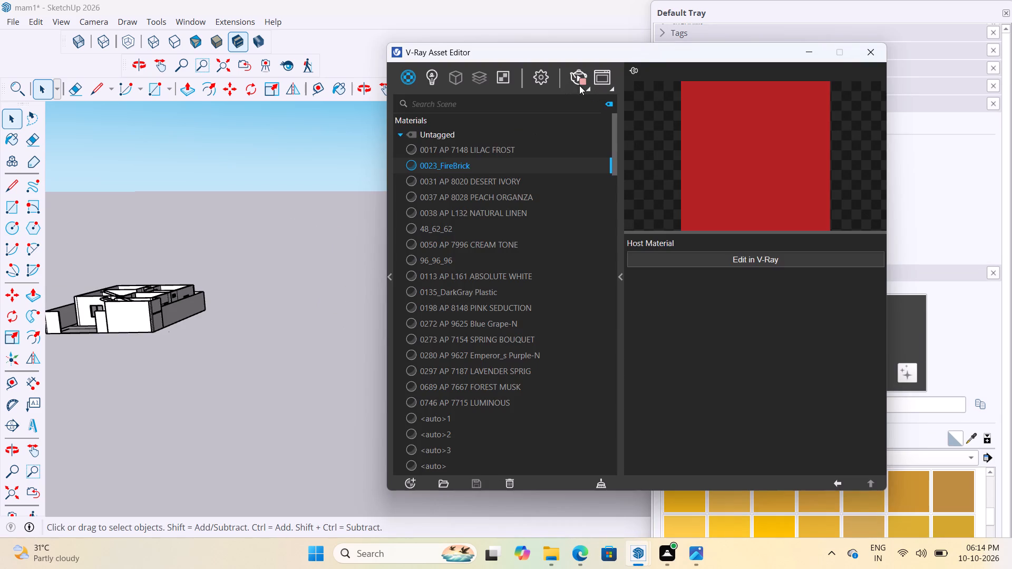
left_click(576, 75)
Select the 0017 AP 7148 LILAC FROST material to view its preview.
left_click(438, 134)
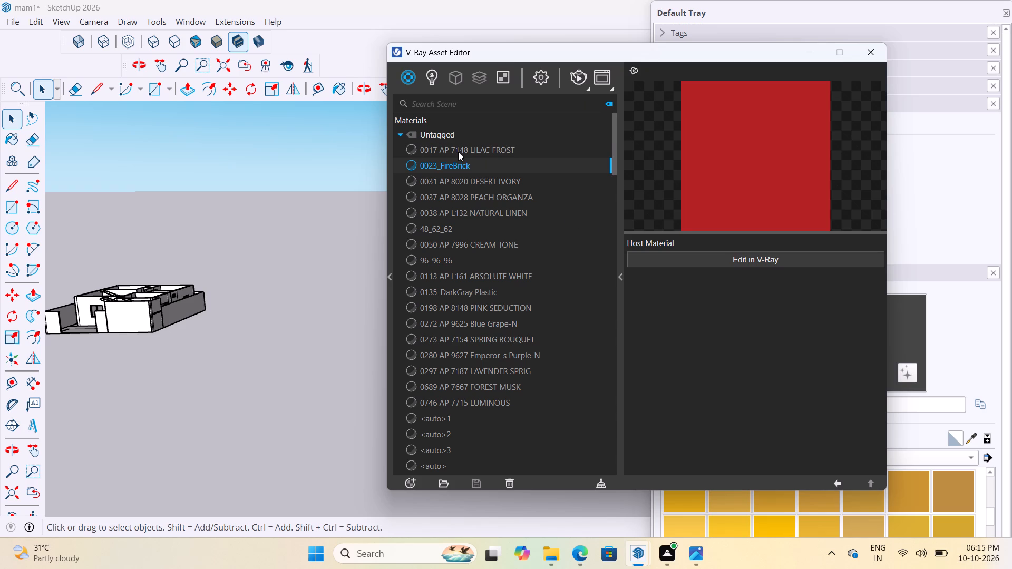
left_click(458, 152)
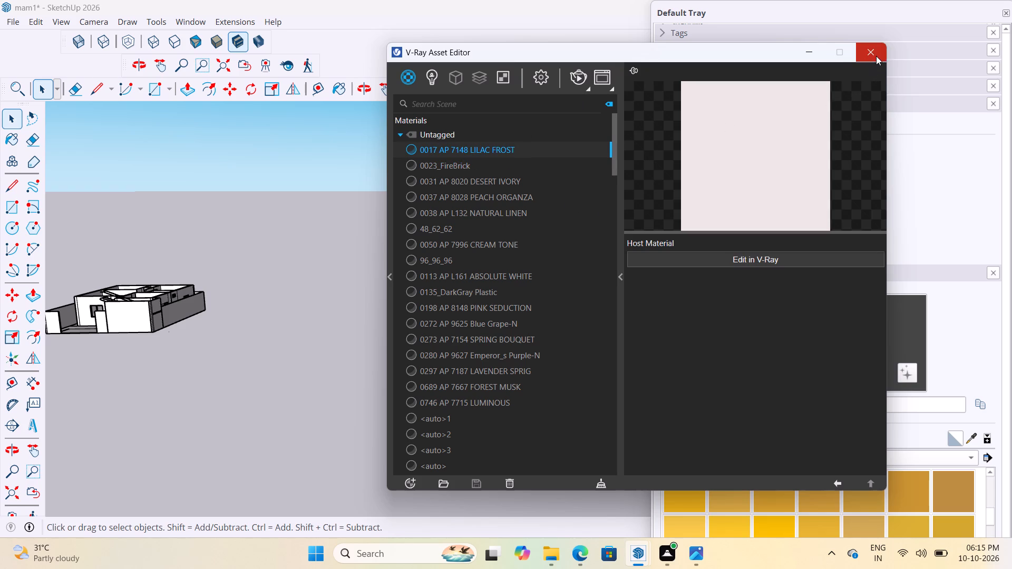
Close the V-Ray Asset Editor, inspect the facade's purple frame and yellow strip up close, and browse the Asian Paints Colours of India swatches.
left_click(876, 56)
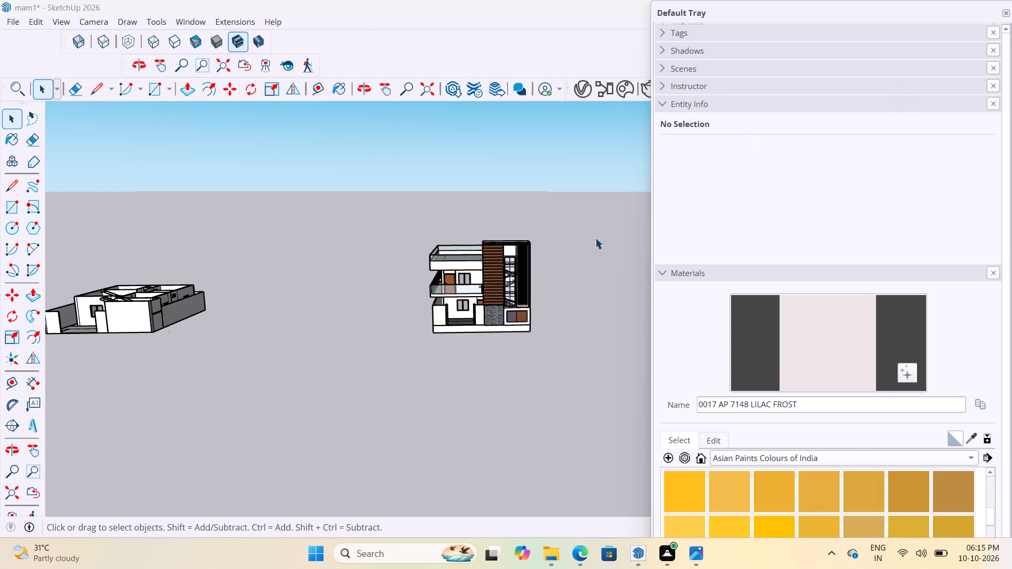
scroll(521, 254, "up", 20)
scroll(521, 254, "up", 2)
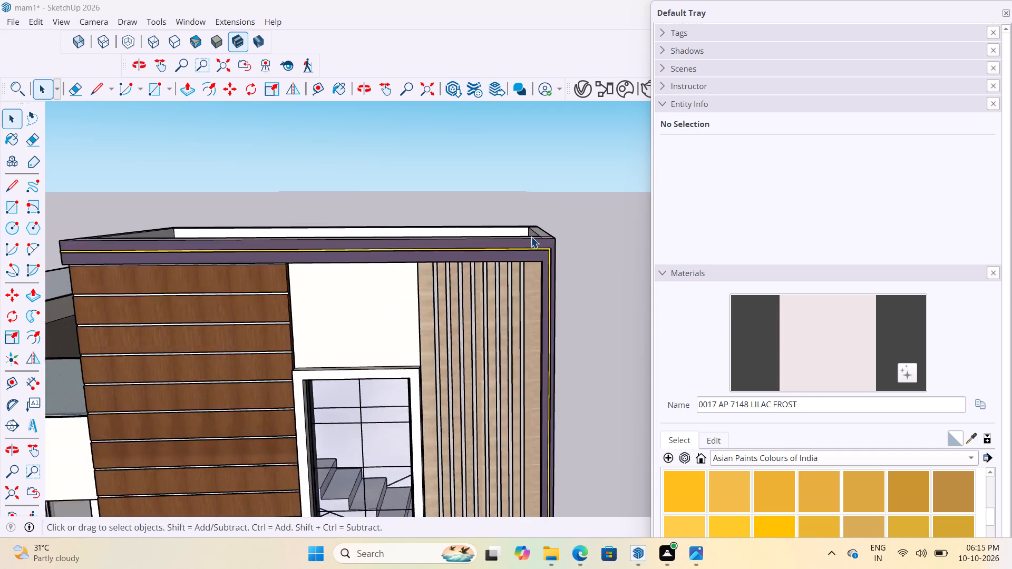
scroll(531, 237, "up", 13)
middle_click_drag(560, 237, 415, 271)
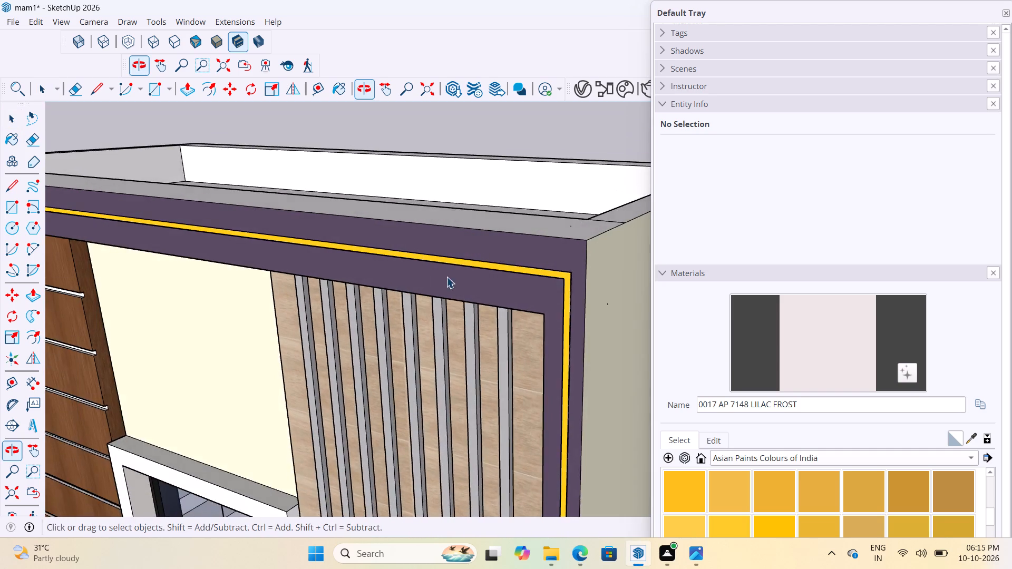
scroll(484, 280, "up", 6)
scroll(729, 443, "down", 7)
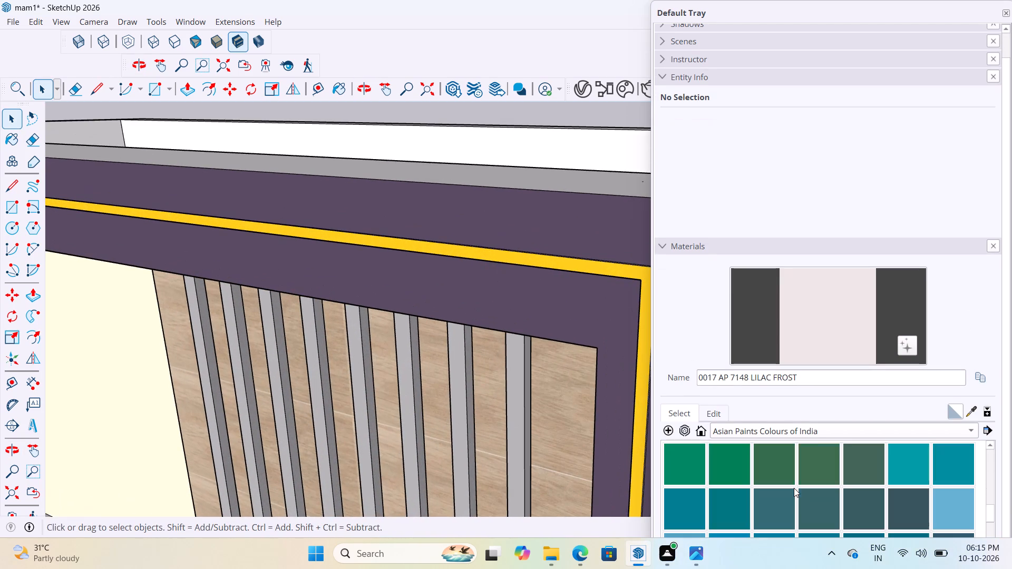
scroll(794, 488, "down", 5)
scroll(794, 488, "up", 3)
scroll(794, 488, "down", 11)
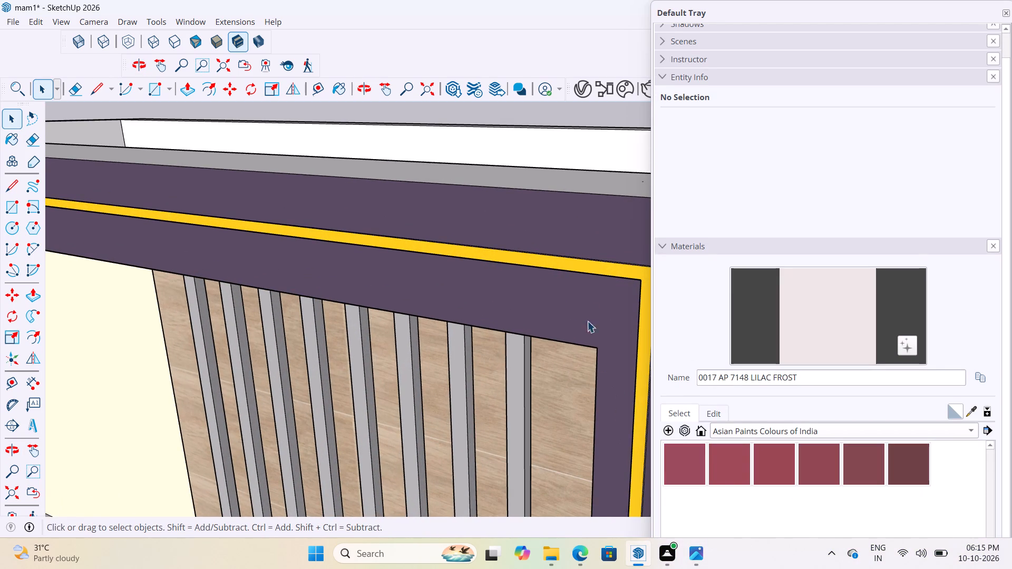
scroll(587, 310, "up", 2)
scroll(563, 245, "down", 18)
scroll(754, 63, "down", 4)
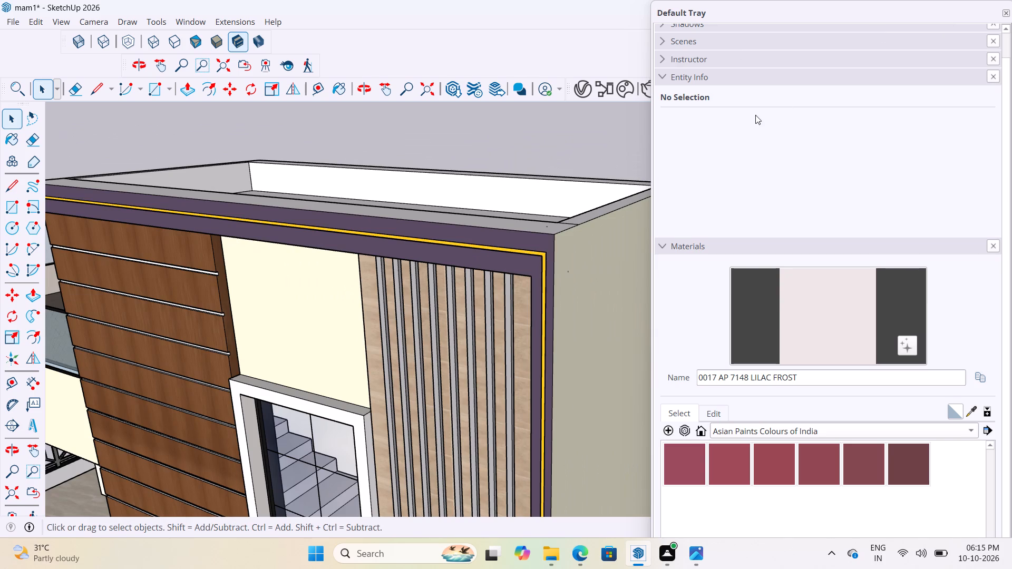
scroll(387, 184, "down", 10)
middle_click_drag(469, 277, 598, 267)
scroll(547, 268, "down", 5)
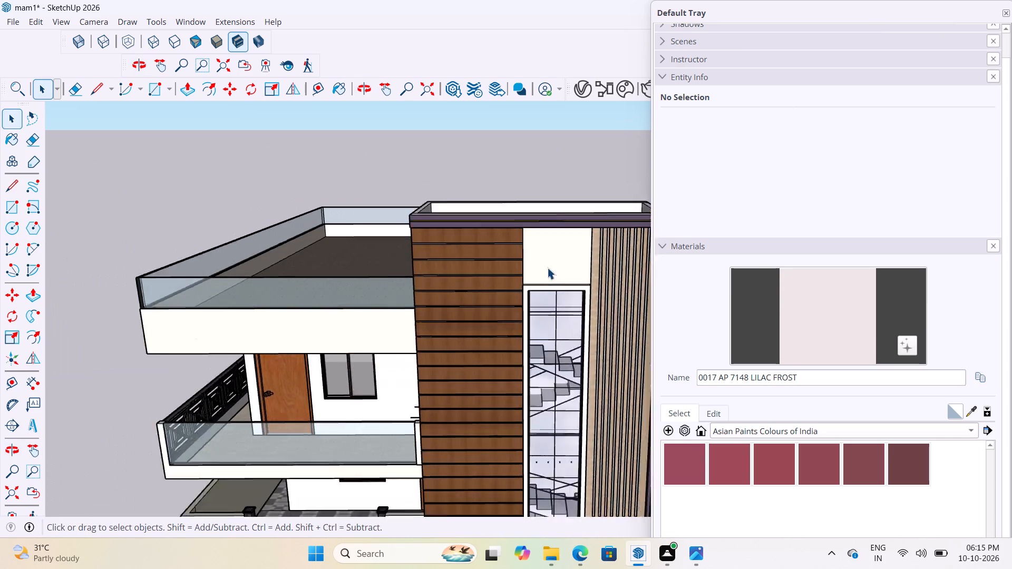
Select the first-floor balcony's front glass panel with its edges, and convert 0017 AP 7148 LILAC FROST to a V-Ray material.
scroll(379, 435, "up", 7)
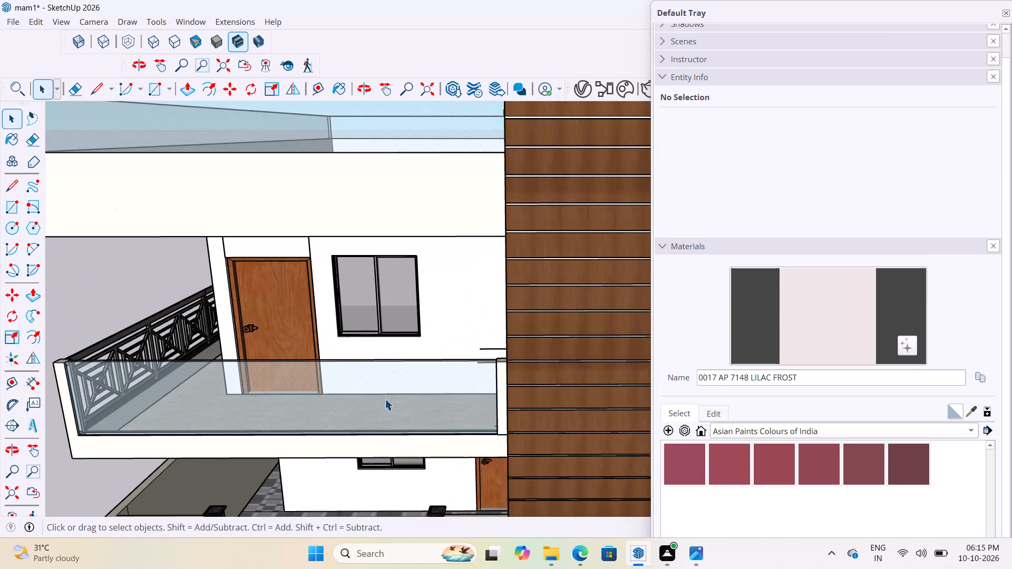
double_click(385, 399)
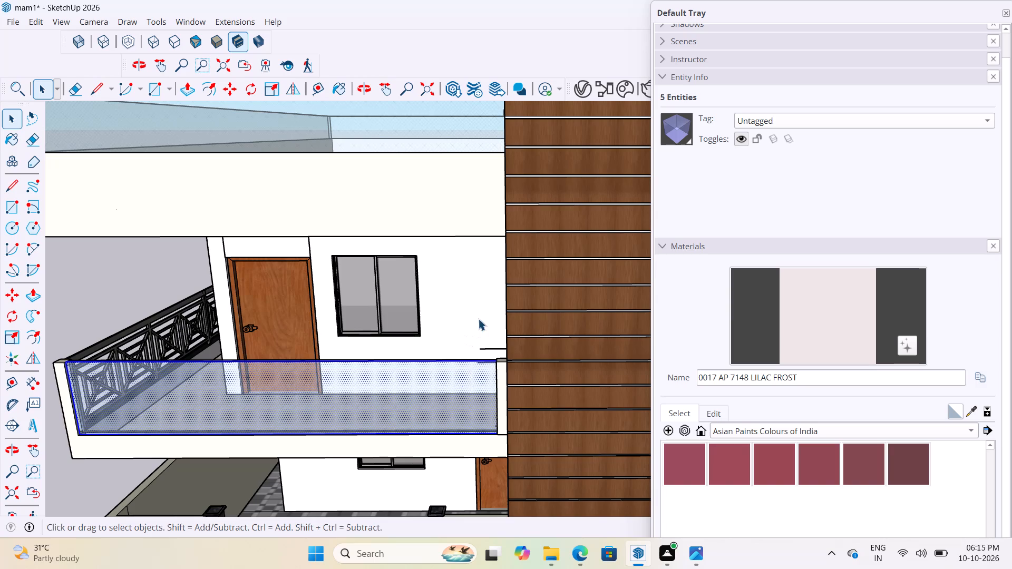
scroll(423, 219, "down", 8)
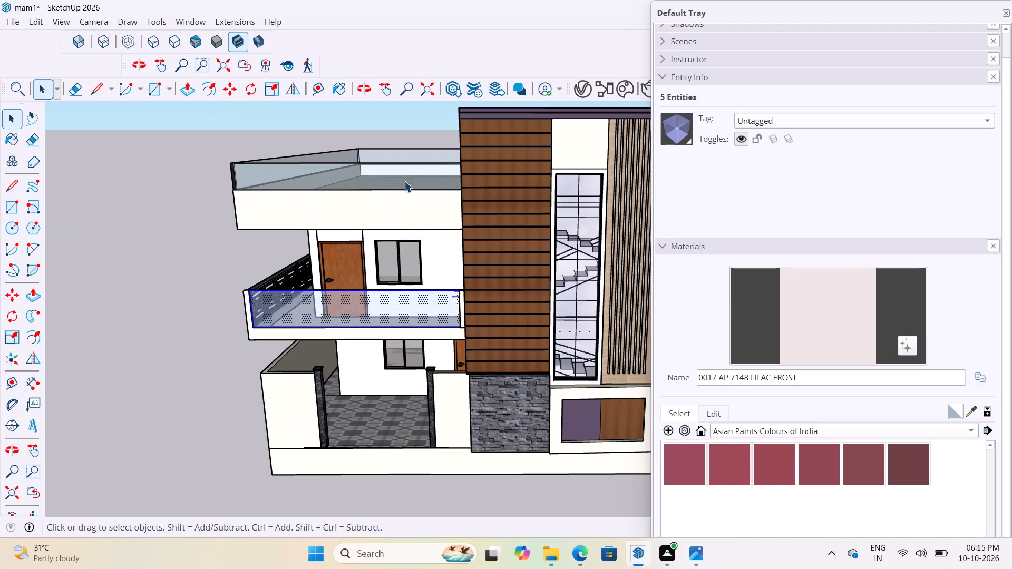
left_click(584, 89)
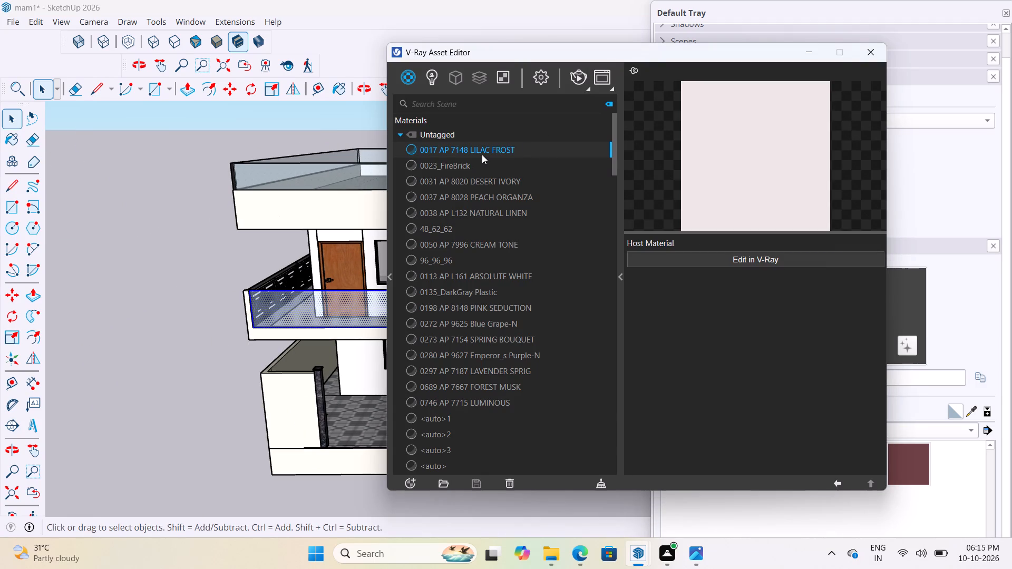
right_click(518, 149)
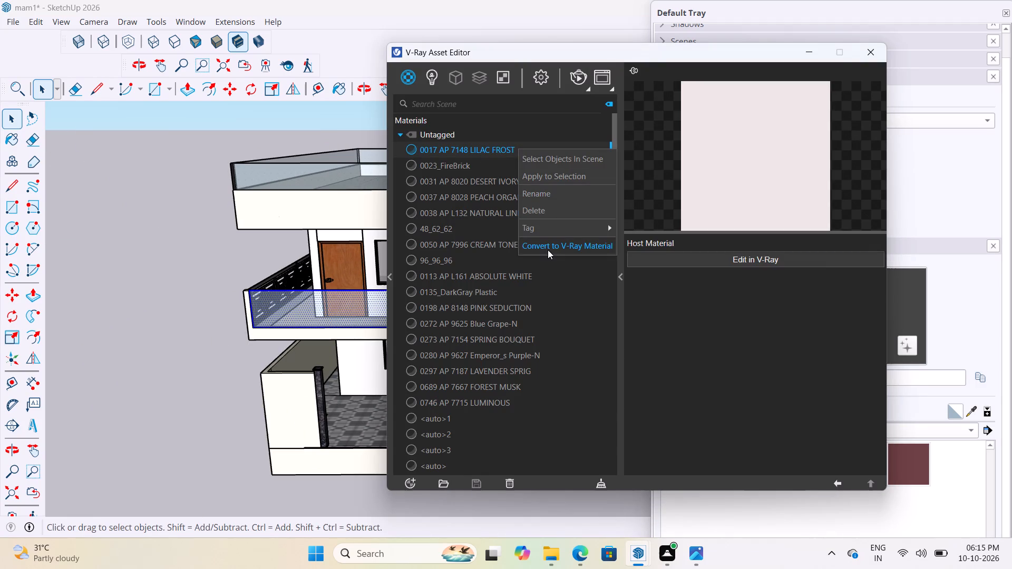
left_click(548, 250)
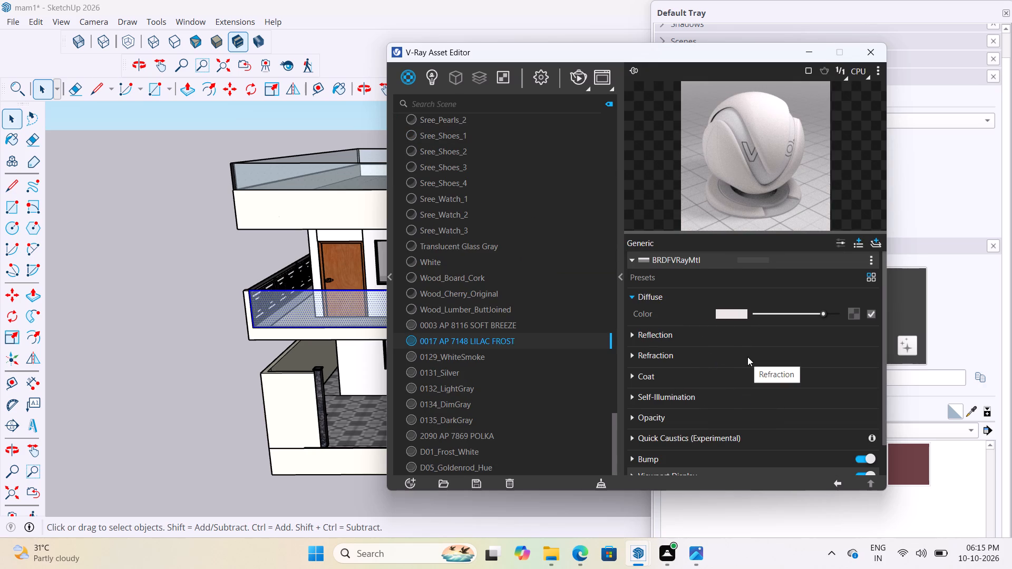
Set the LILAC FROST material's reflection colour to near white and its reflection roughness to 0.65.
scroll(731, 397, "down", 5)
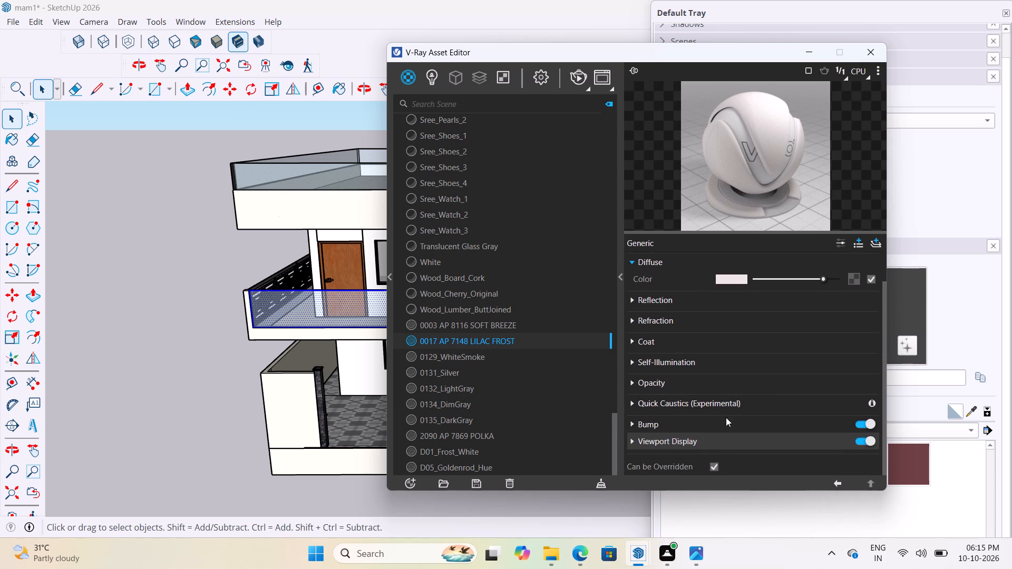
left_click(678, 297)
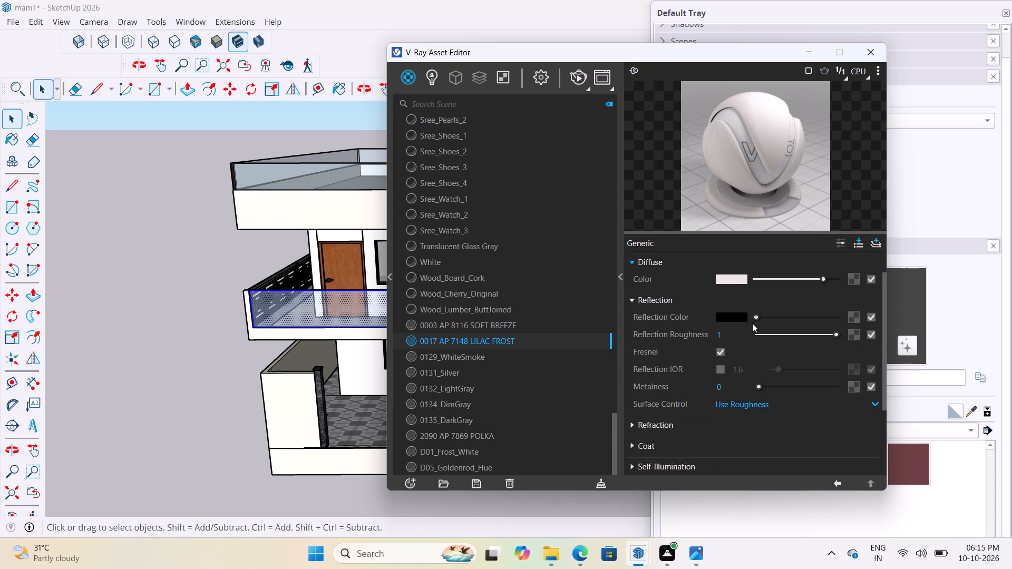
left_click_drag(756, 317, 795, 319)
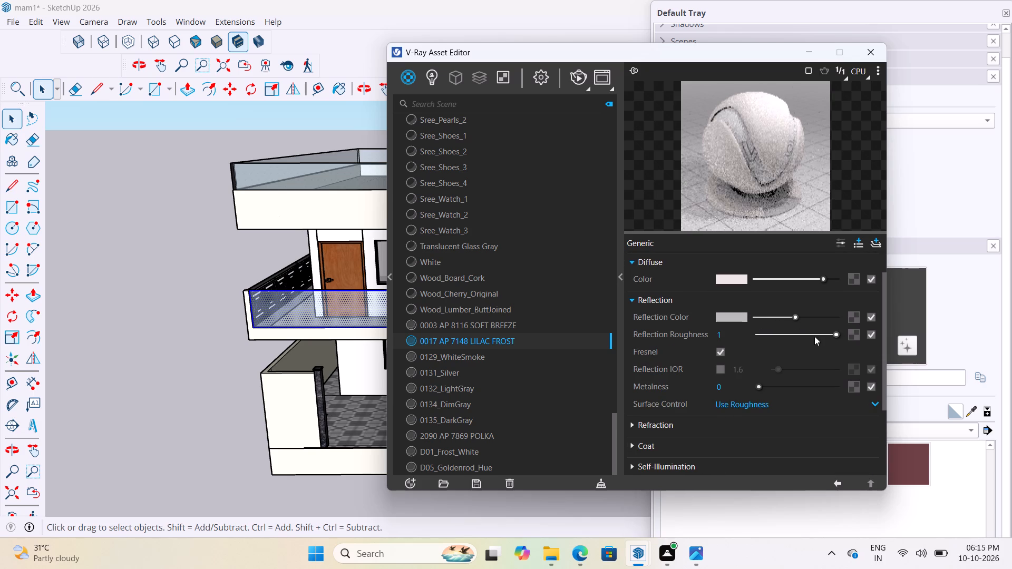
left_click_drag(798, 315, 823, 315)
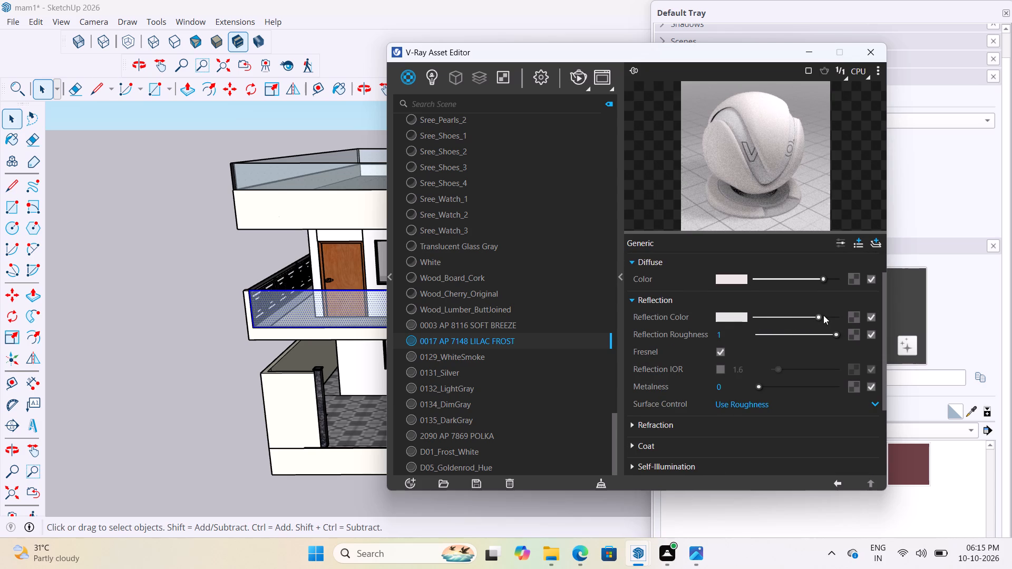
left_click_drag(823, 315, 828, 315)
left_click(838, 330)
left_click_drag(836, 331, 809, 335)
left_click(855, 318)
left_click(822, 367)
left_click(802, 347)
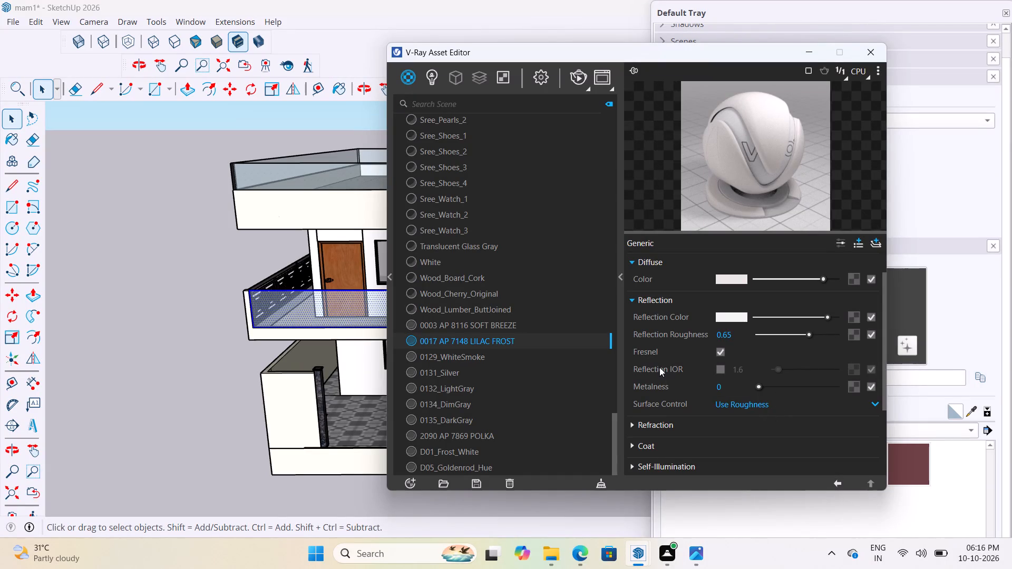
Set the LILAC FROST material's refraction colour to mid grey and its refraction IOR to 6.25.
scroll(670, 390, "down", 2)
left_click(675, 324)
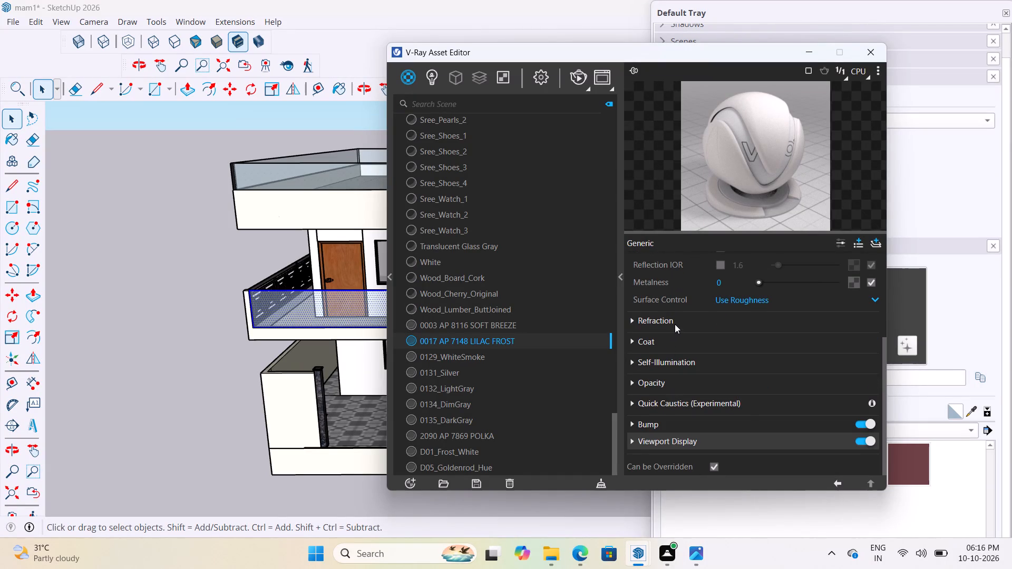
left_click_drag(757, 333, 775, 332)
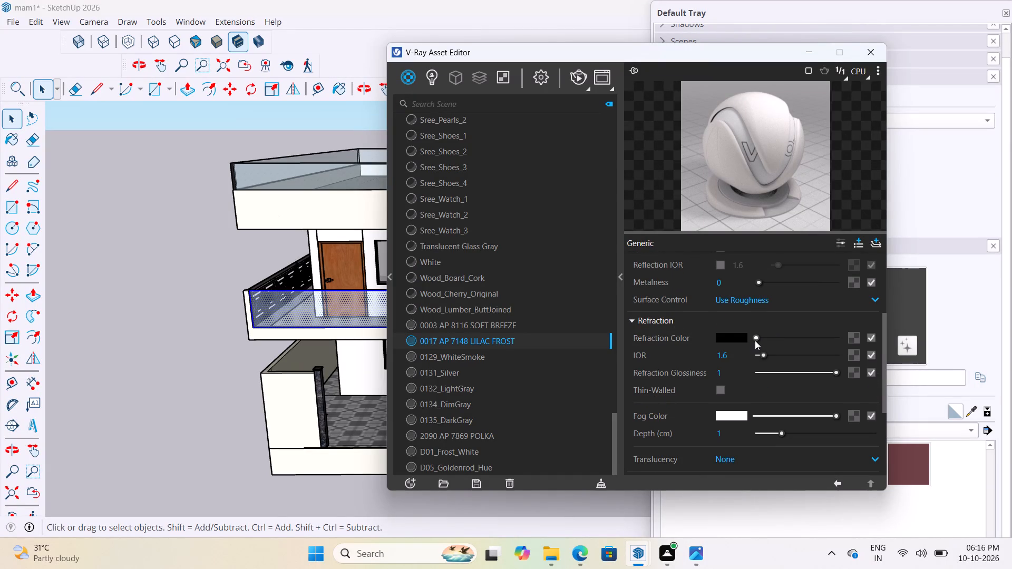
left_click_drag(755, 340, 785, 340)
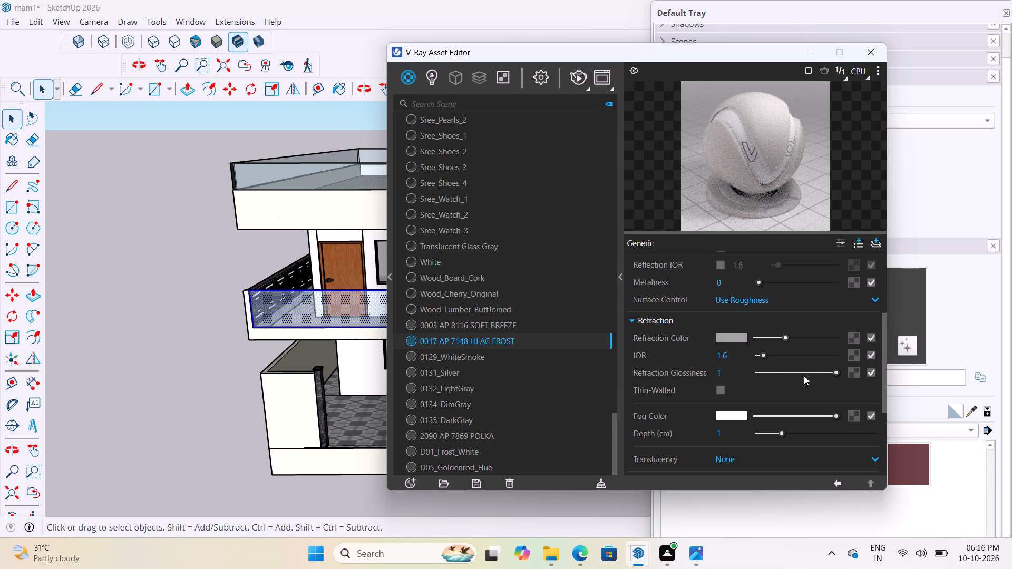
left_click_drag(760, 353, 762, 352)
left_click_drag(762, 352, 768, 352)
left_click(784, 335)
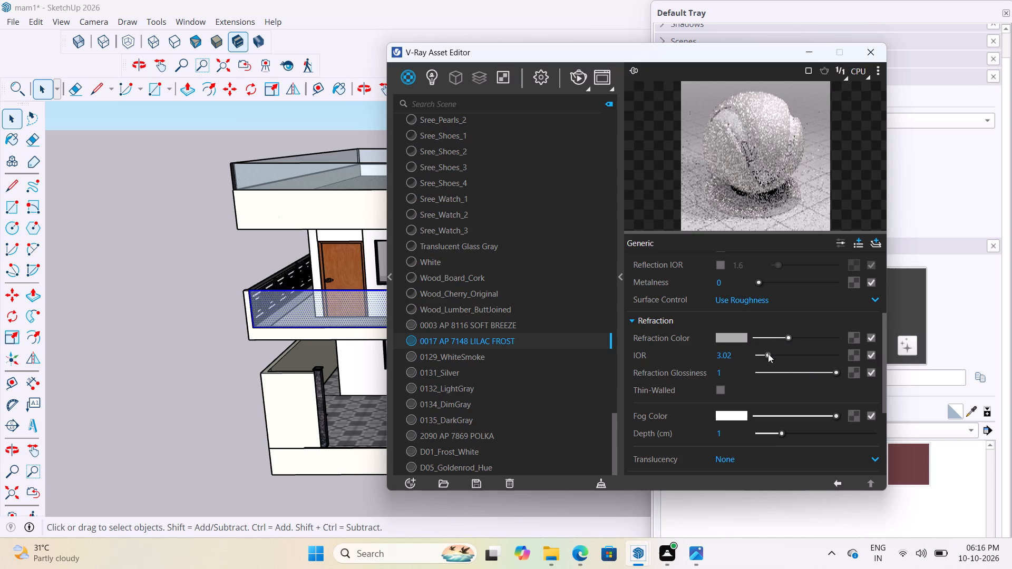
left_click_drag(768, 354, 778, 355)
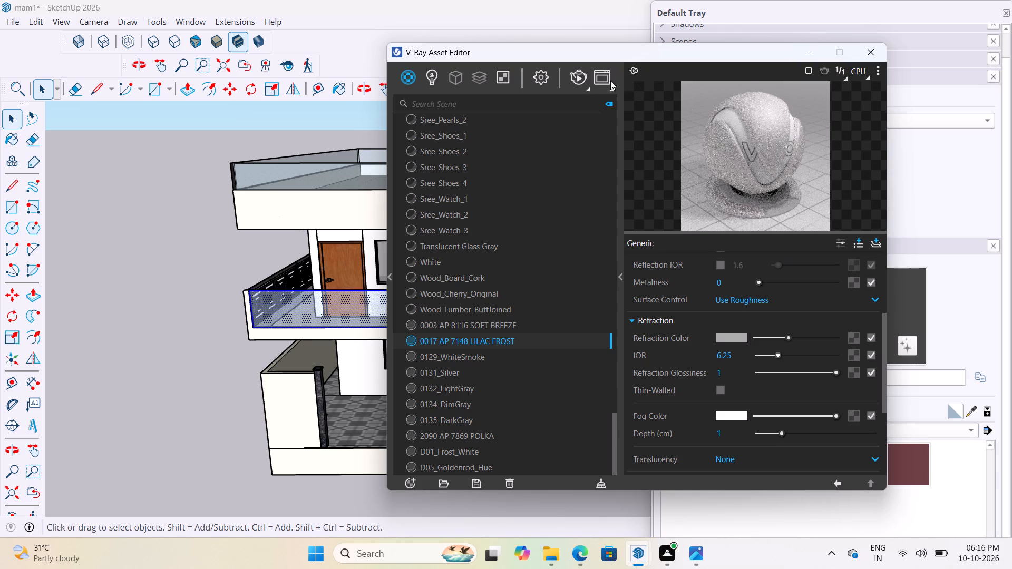
Render the house with V-Ray Interactive and examine the facade, glass and glowing strip in the frame buffer.
left_click(579, 82)
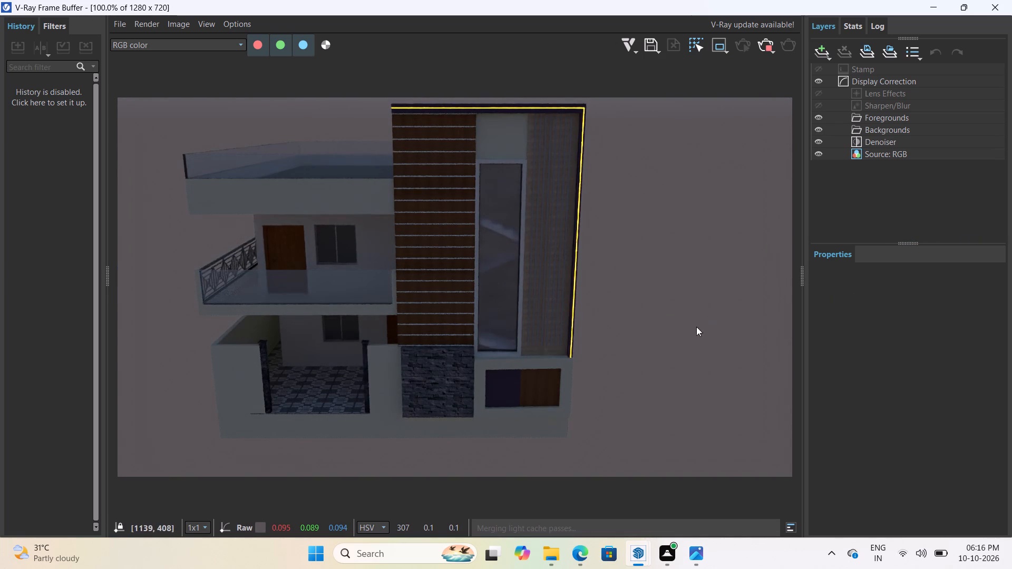
scroll(497, 239, "up", 1)
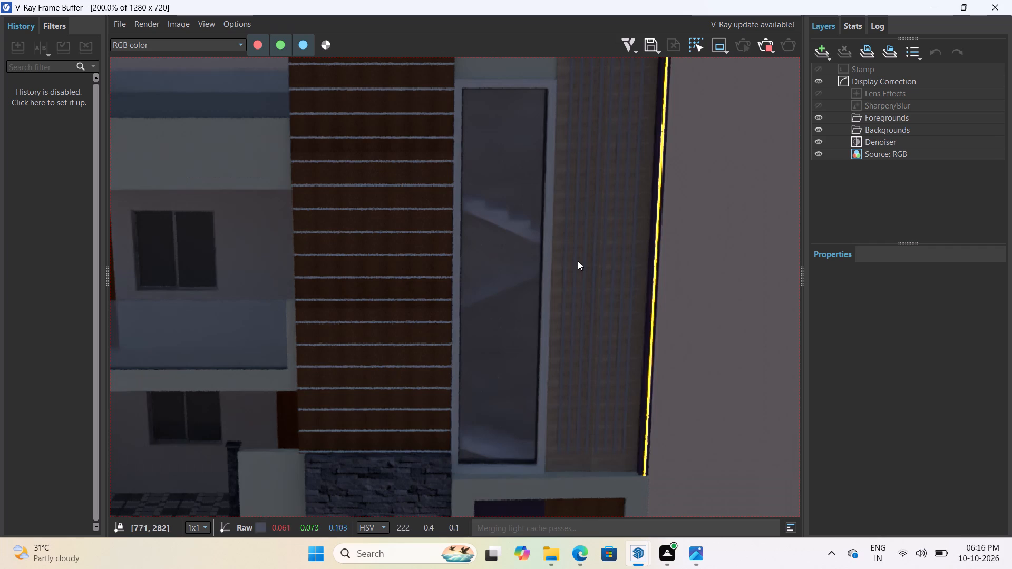
scroll(590, 263, "down", 2)
scroll(400, 264, "up", 1)
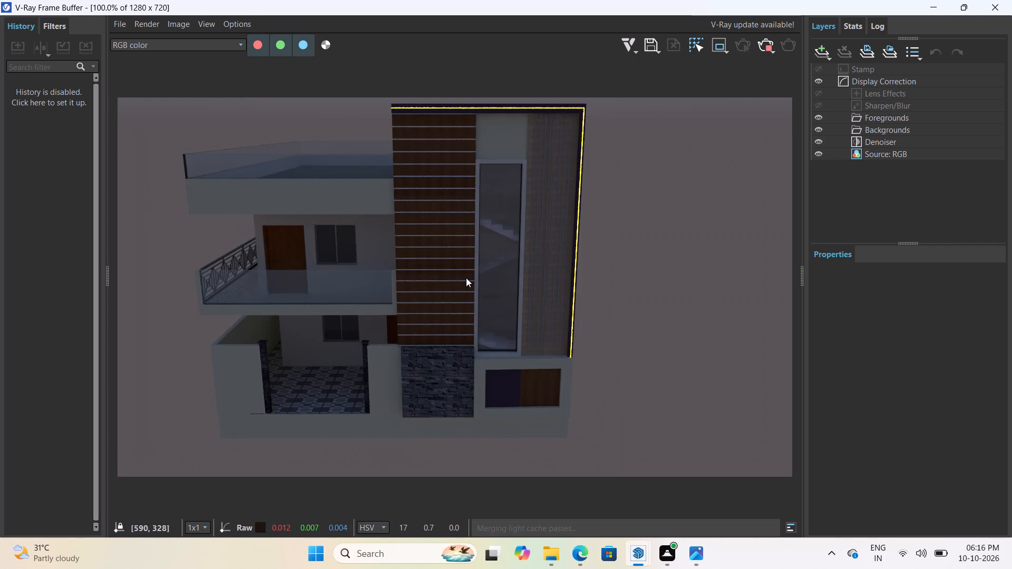
scroll(501, 300, "down", 1)
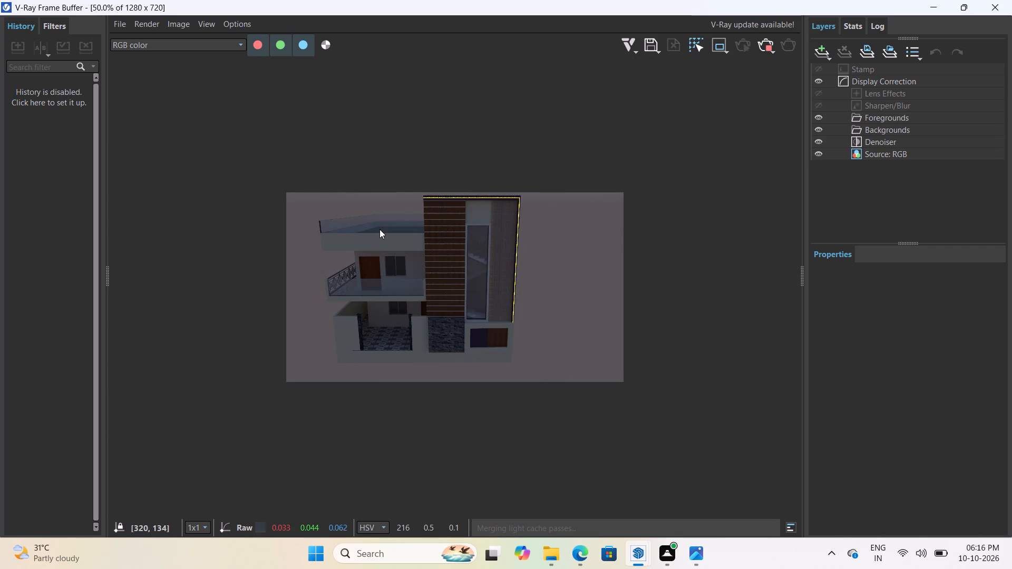
scroll(379, 229, "up", 1)
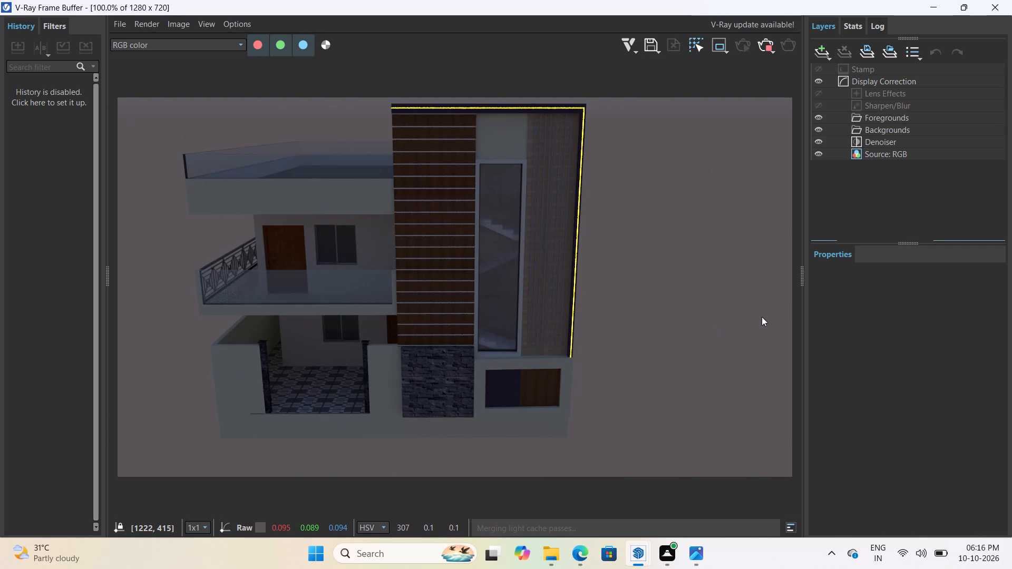
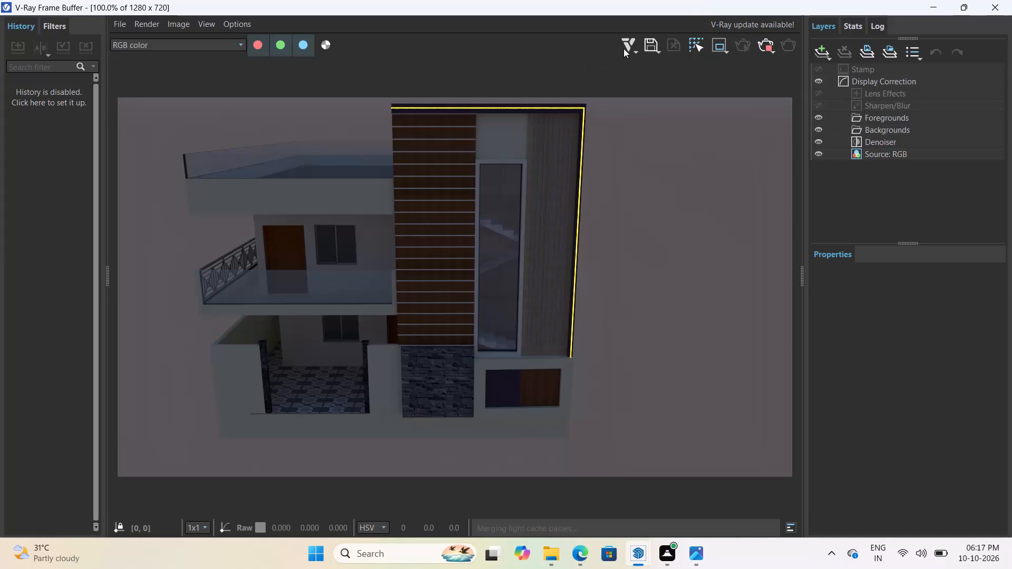
Examine the rendered tower facade, staircase window and glowing yellow strip at different magnifications in the frame buffer.
left_click(636, 53)
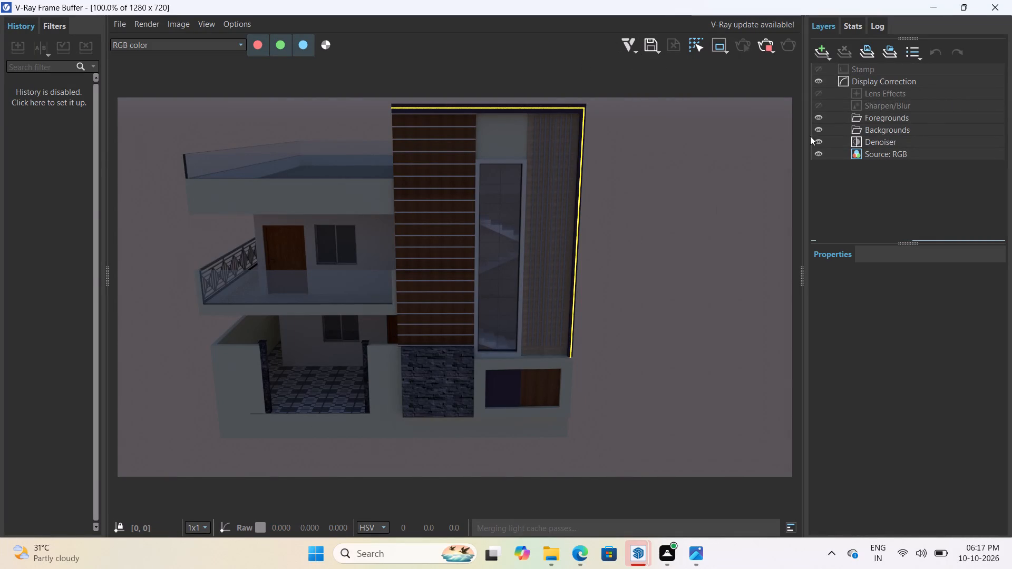
scroll(610, 45, "up", 3)
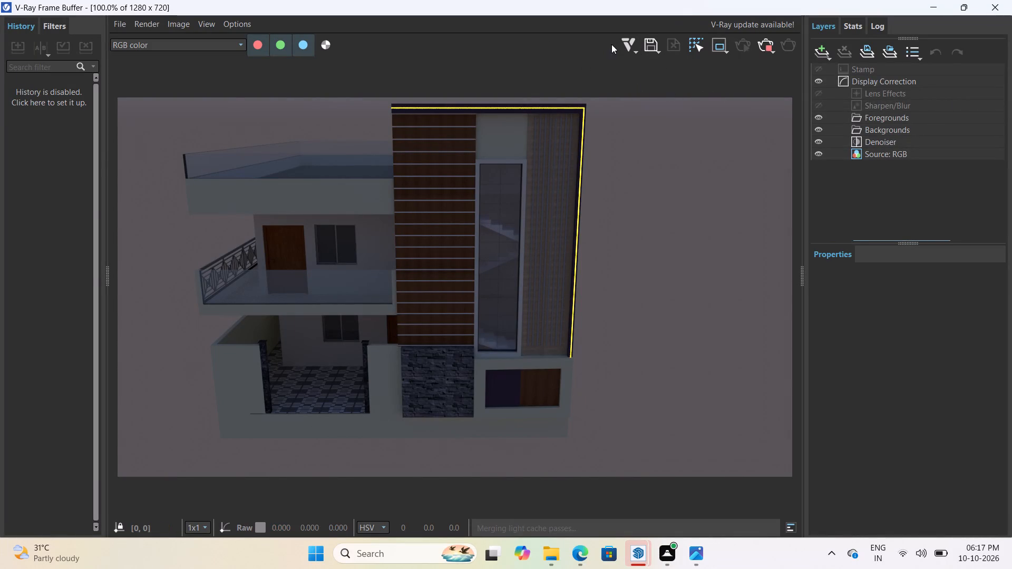
scroll(611, 44, "up", 2)
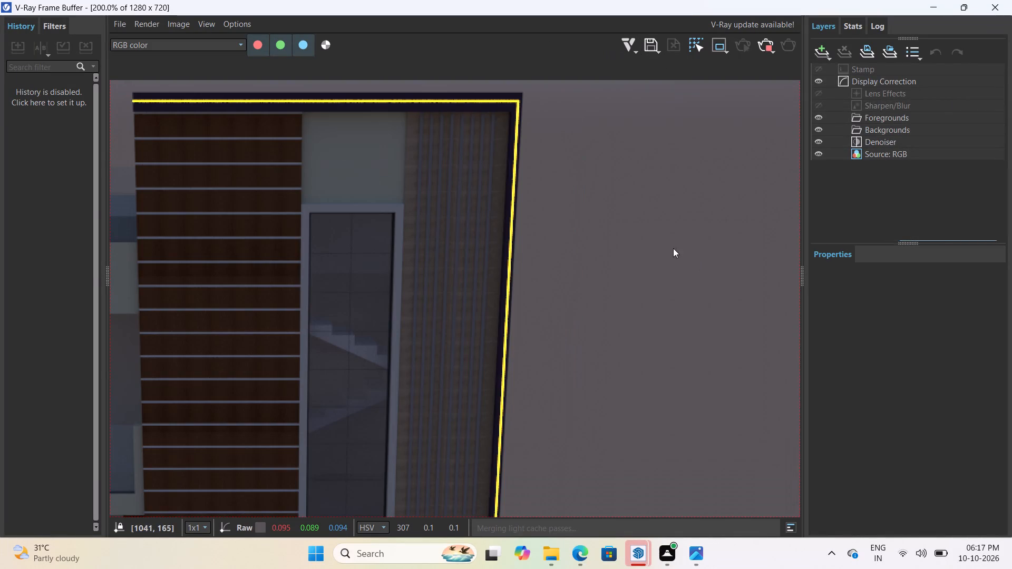
scroll(712, 224, "down", 2)
scroll(640, 239, "down", 11)
scroll(519, 384, "up", 2)
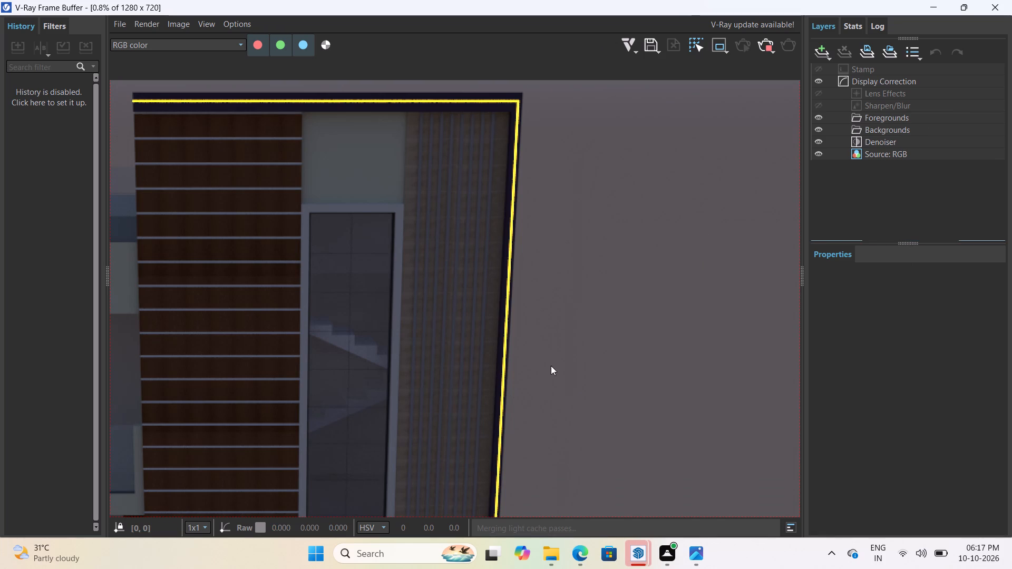
scroll(551, 366, "up", 1)
scroll(672, 297, "down", 5)
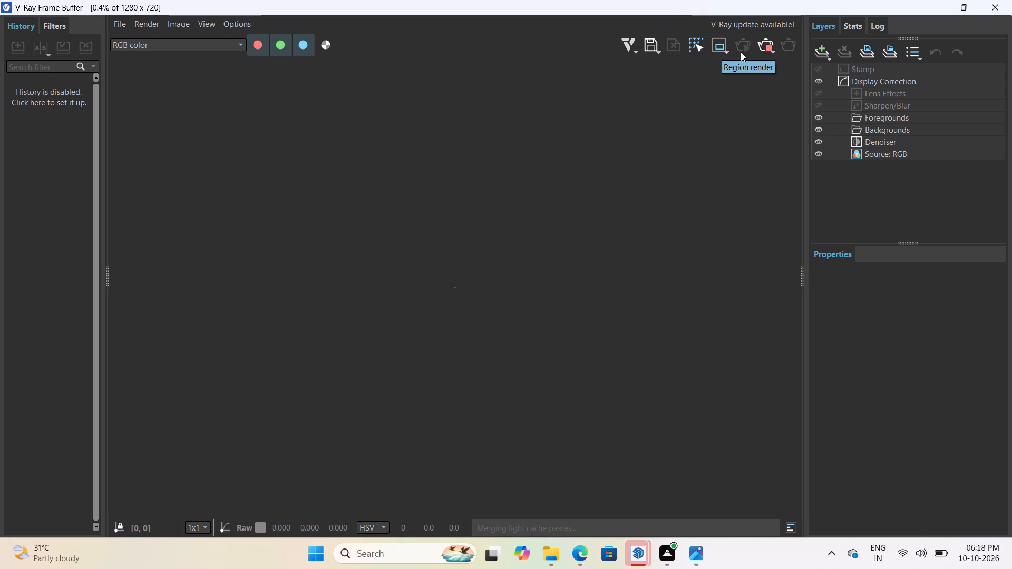
scroll(709, 171, "down", 20)
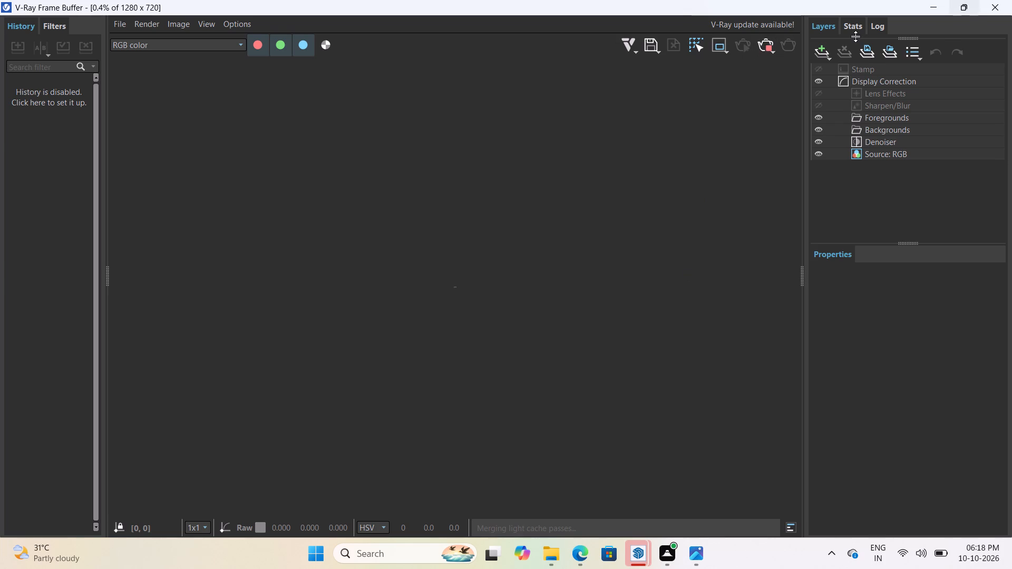
scroll(679, 417, "down", 4)
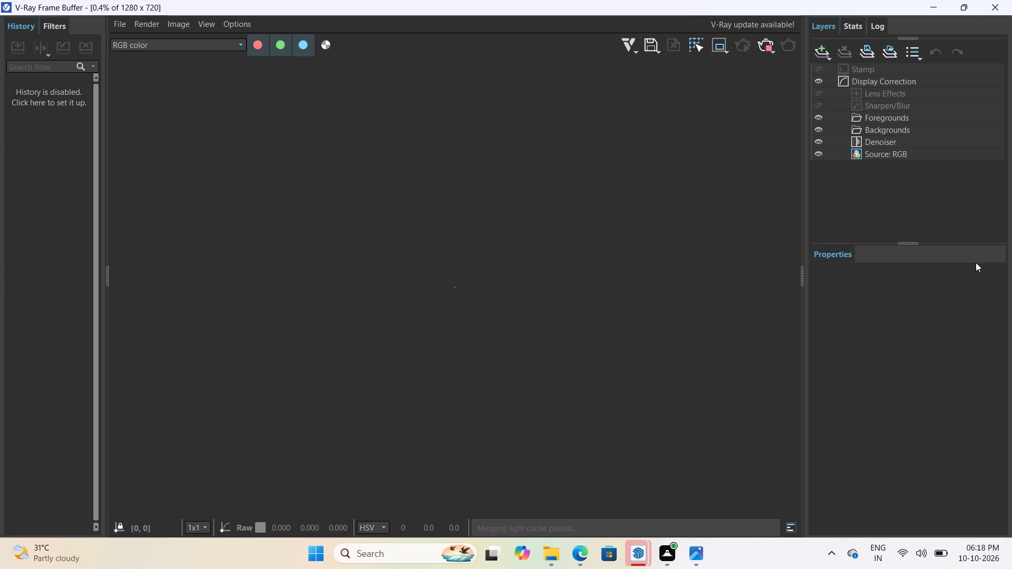
scroll(835, 38, "down", 4)
Put the frame buffer aside and close the Chaos Veras window.
left_click(936, 11)
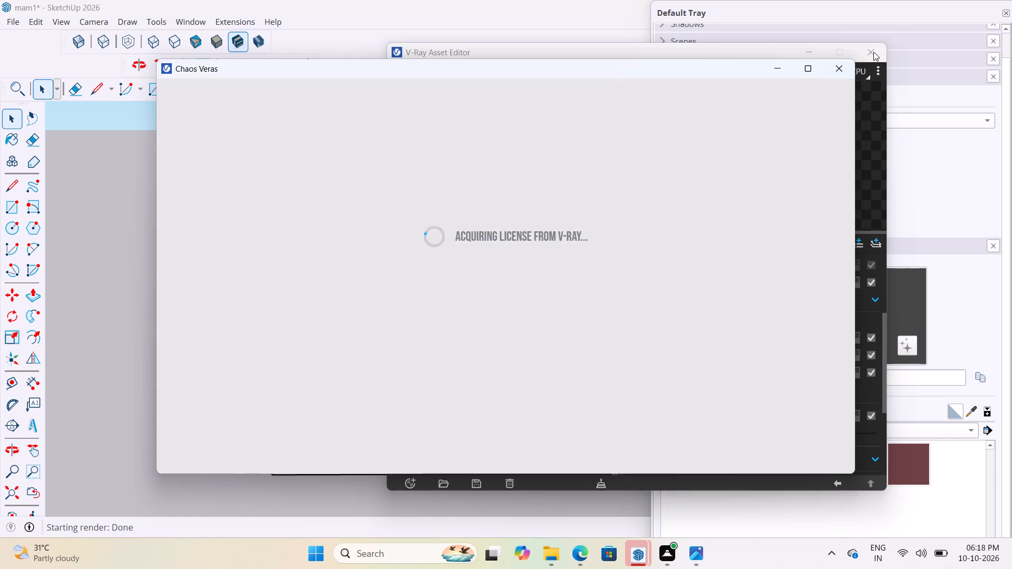
left_click(839, 67)
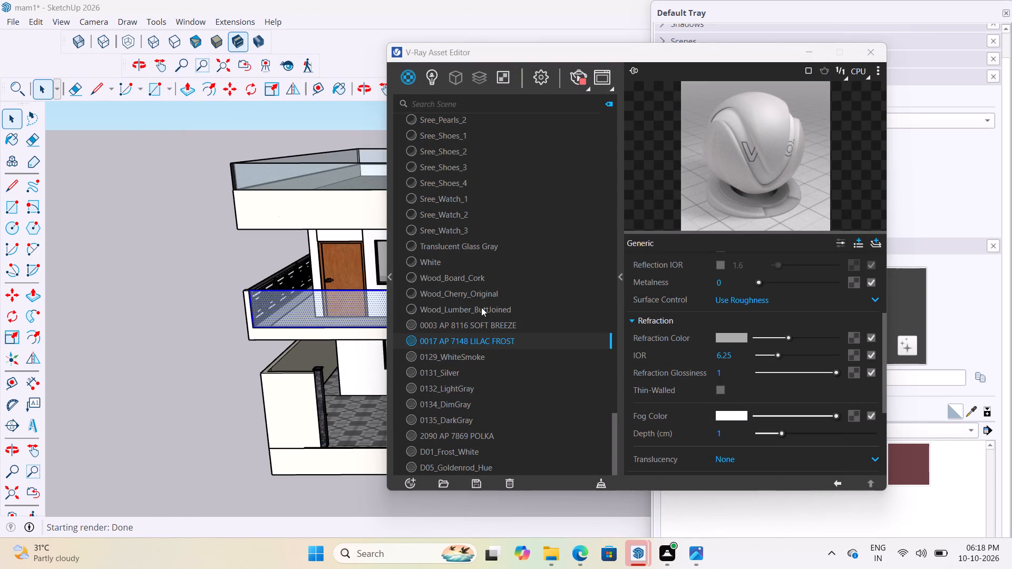
Bring back the V-Ray Frame Buffer, stop the running render and close the frame buffer.
scroll(434, 330, "down", 1)
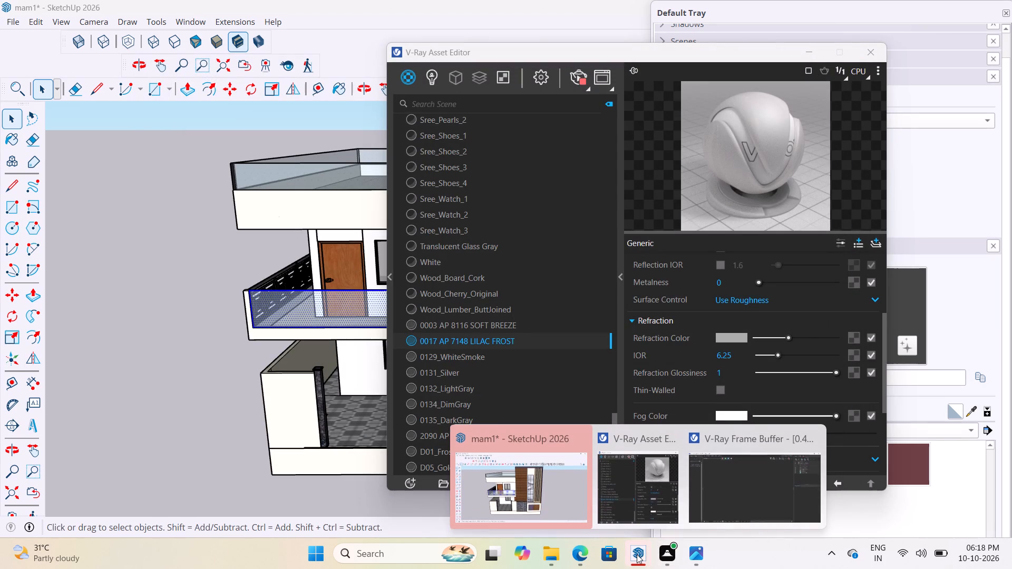
left_click(710, 486)
scroll(510, 303, "down", 12)
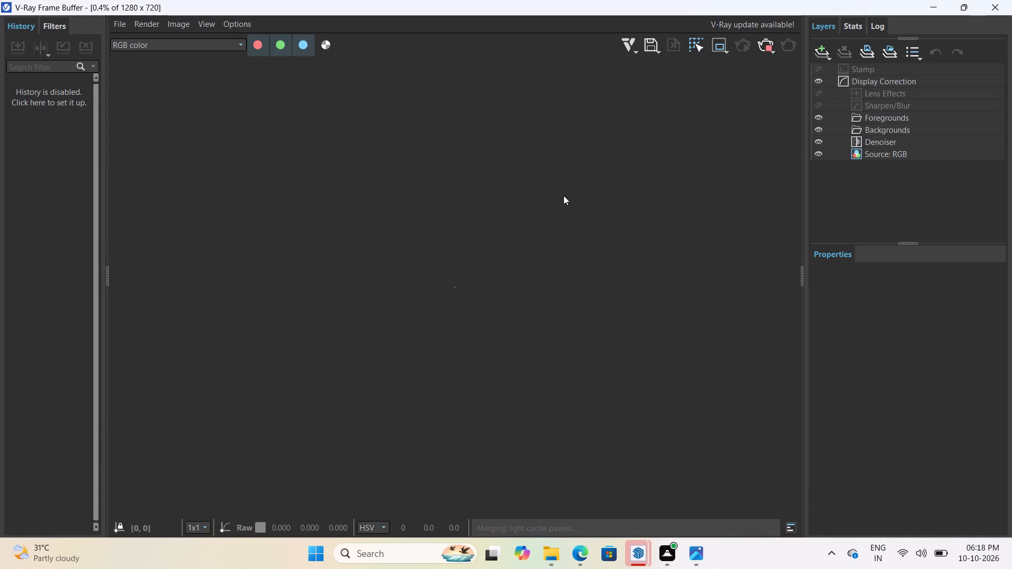
scroll(563, 195, "down", 2)
left_click(761, 44)
scroll(625, 337, "down", 3)
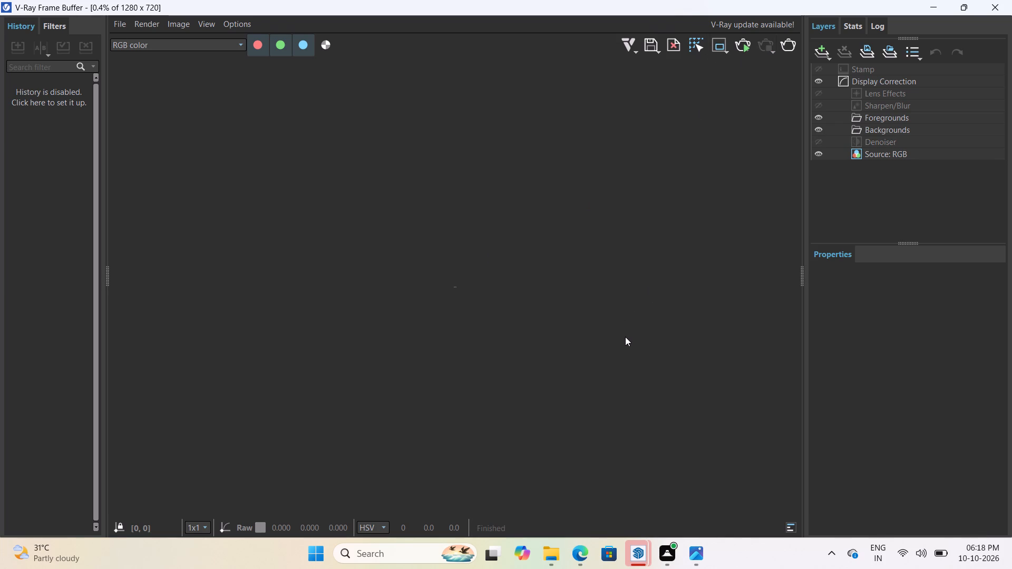
scroll(625, 337, "down", 6)
scroll(582, 348, "down", 4)
left_click(1009, 3)
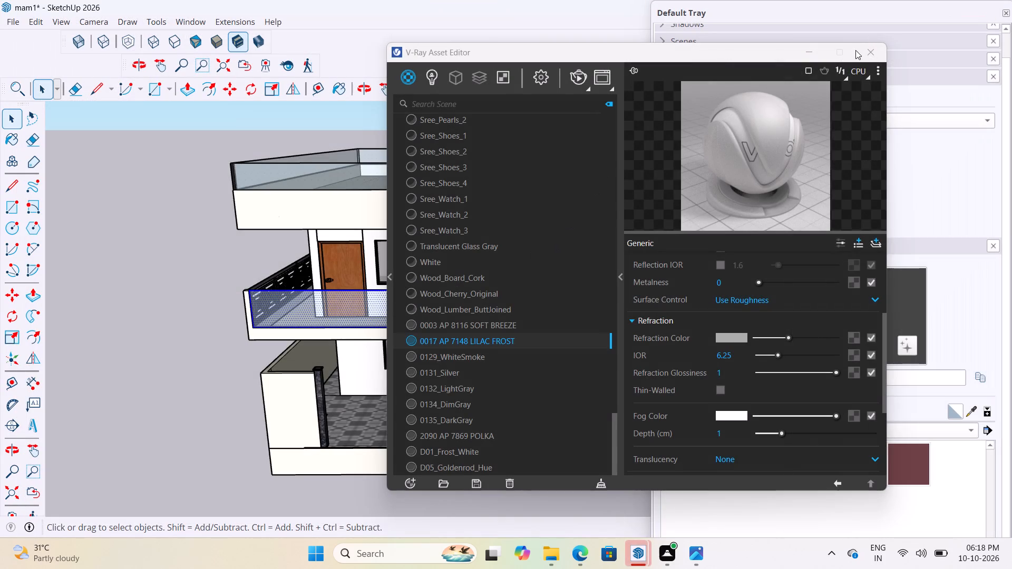
Put the Asset Editor away and clear the balcony glass panel's selection in the model.
left_click(857, 48)
left_click(158, 290)
scroll(144, 300, "down", 3)
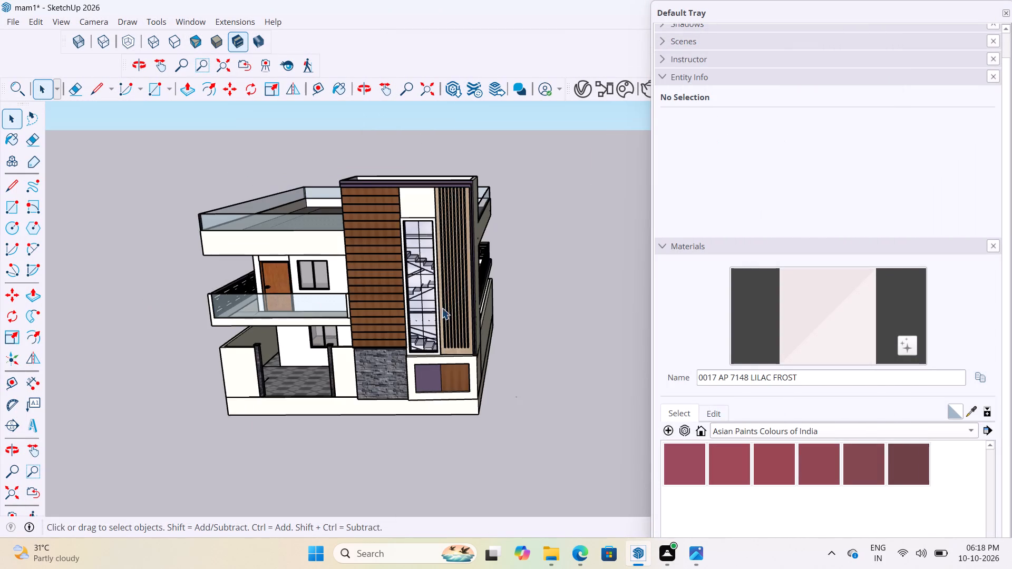
scroll(421, 292, "down", 4)
middle_click_drag(432, 244, 470, 234)
Open the list of scene lights in the V-Ray Asset Editor.
left_click(575, 92)
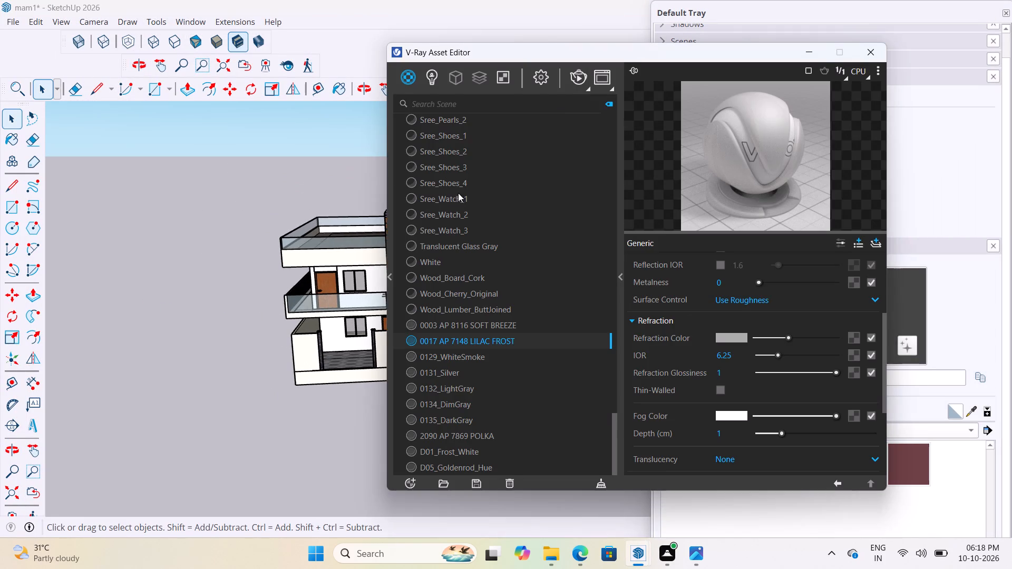
left_click(429, 83)
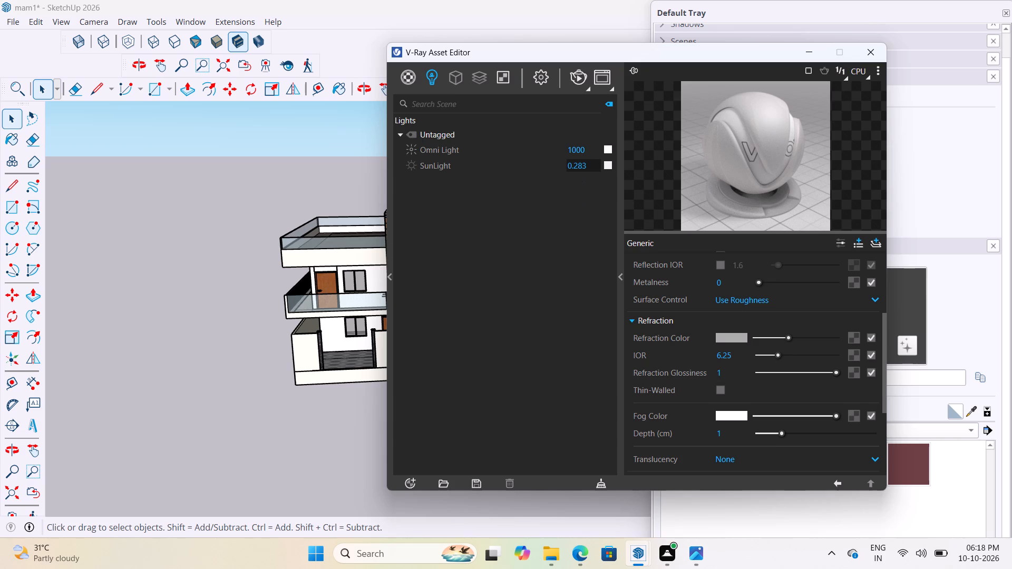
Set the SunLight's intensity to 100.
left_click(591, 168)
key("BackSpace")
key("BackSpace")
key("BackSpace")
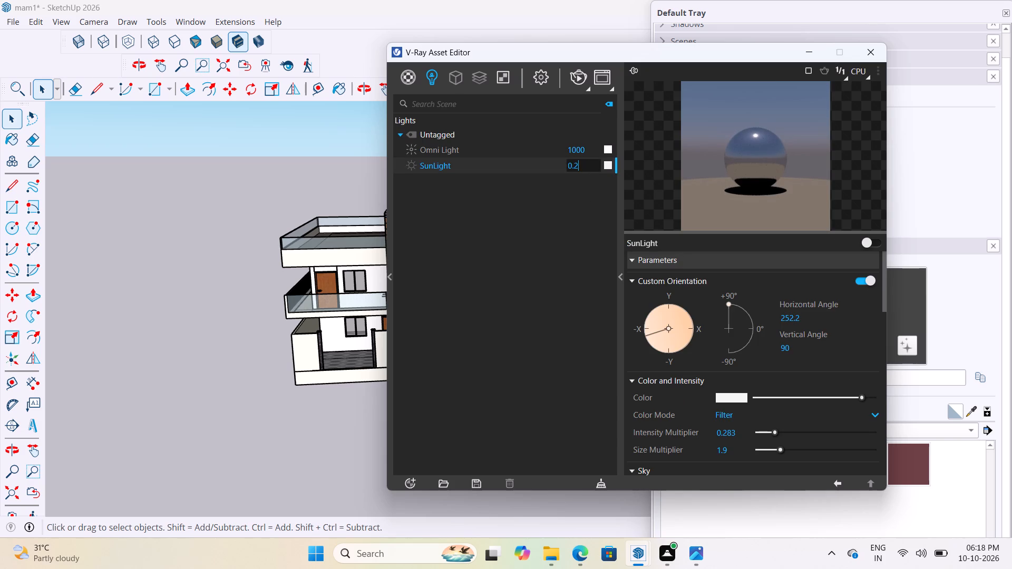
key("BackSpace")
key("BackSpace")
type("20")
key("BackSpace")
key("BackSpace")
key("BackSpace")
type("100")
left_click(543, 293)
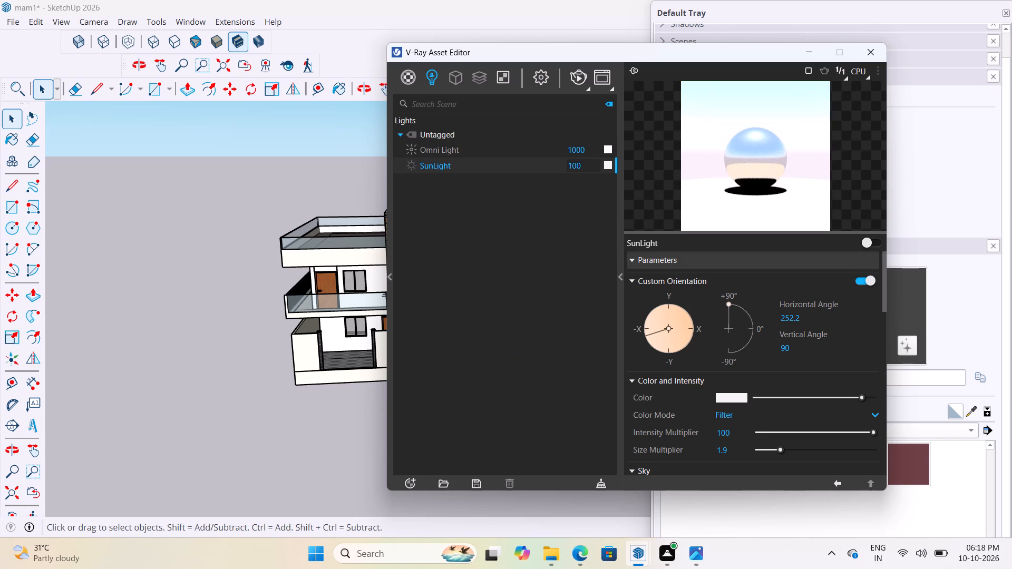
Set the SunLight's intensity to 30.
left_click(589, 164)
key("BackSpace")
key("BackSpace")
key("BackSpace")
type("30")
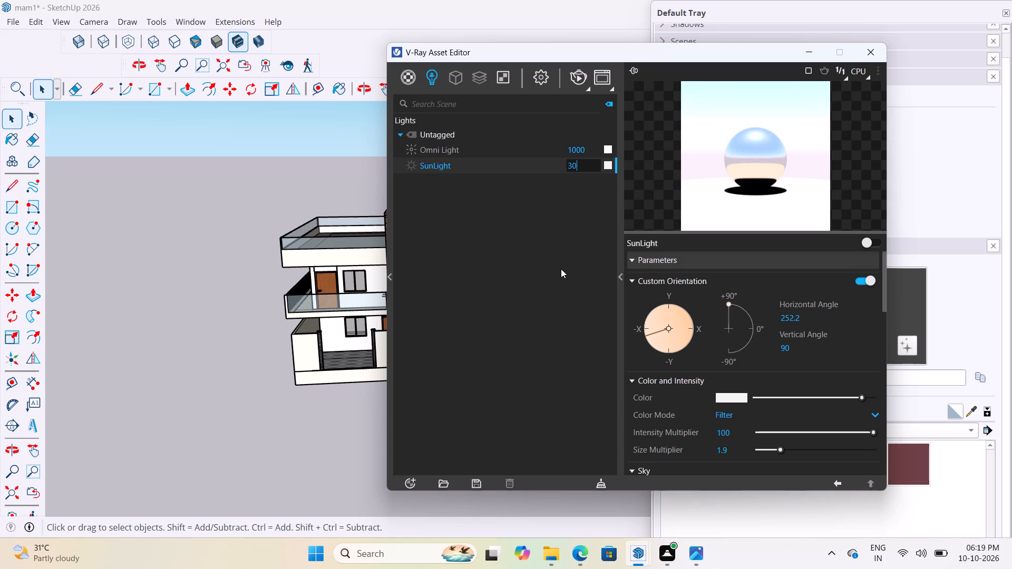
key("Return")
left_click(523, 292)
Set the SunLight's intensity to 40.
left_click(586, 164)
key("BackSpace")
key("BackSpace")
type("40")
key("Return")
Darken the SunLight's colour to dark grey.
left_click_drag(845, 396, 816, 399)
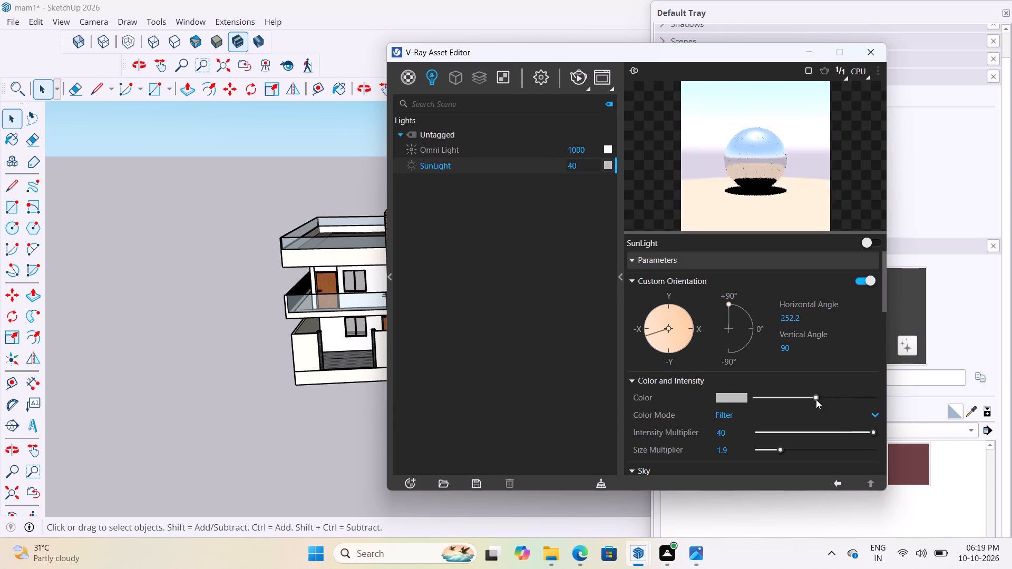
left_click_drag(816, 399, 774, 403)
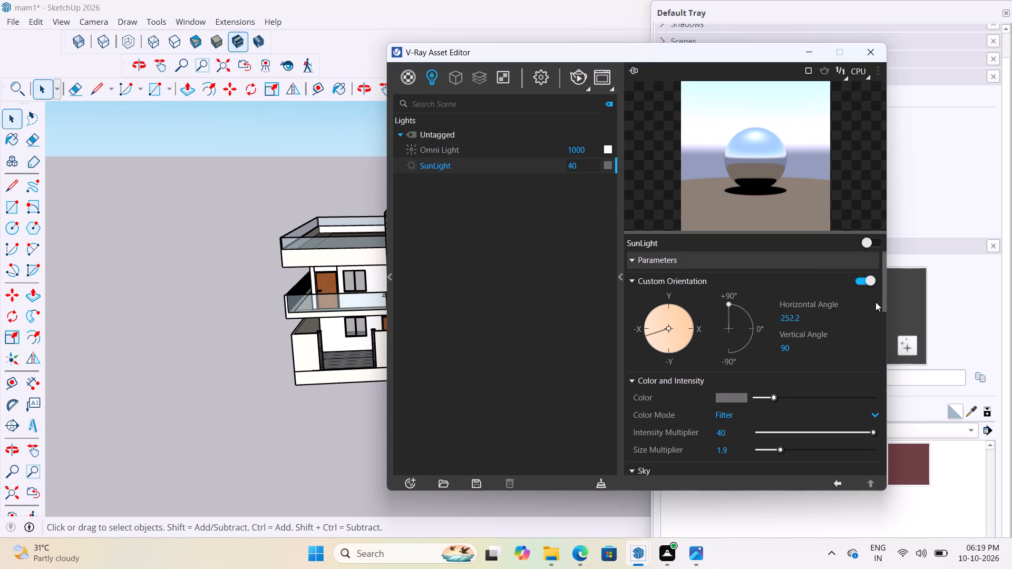
Set the SunLight's intensity multiplier to 0.513 and its colour to near white.
left_click_drag(846, 430, 792, 436)
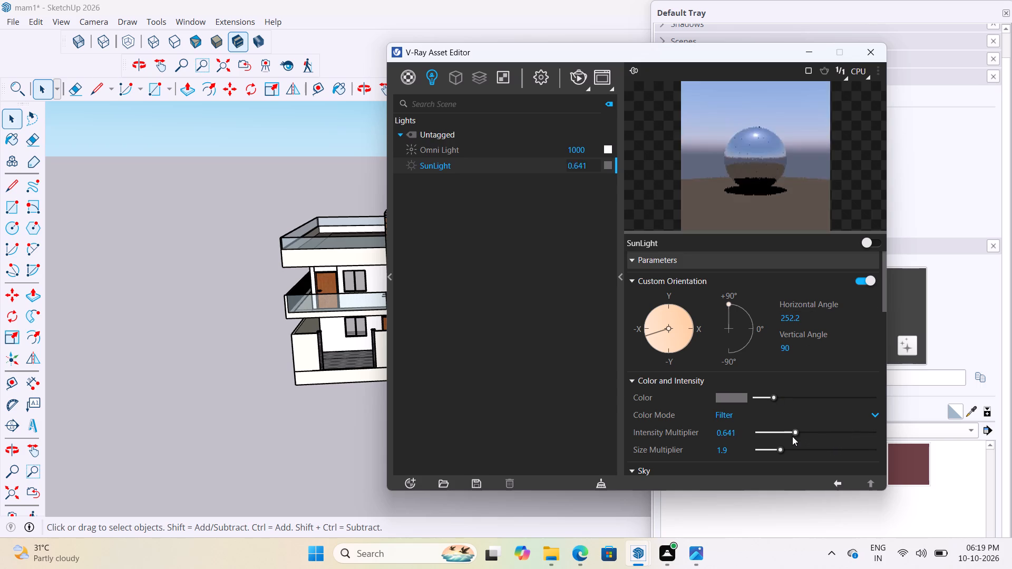
left_click_drag(792, 436, 788, 437)
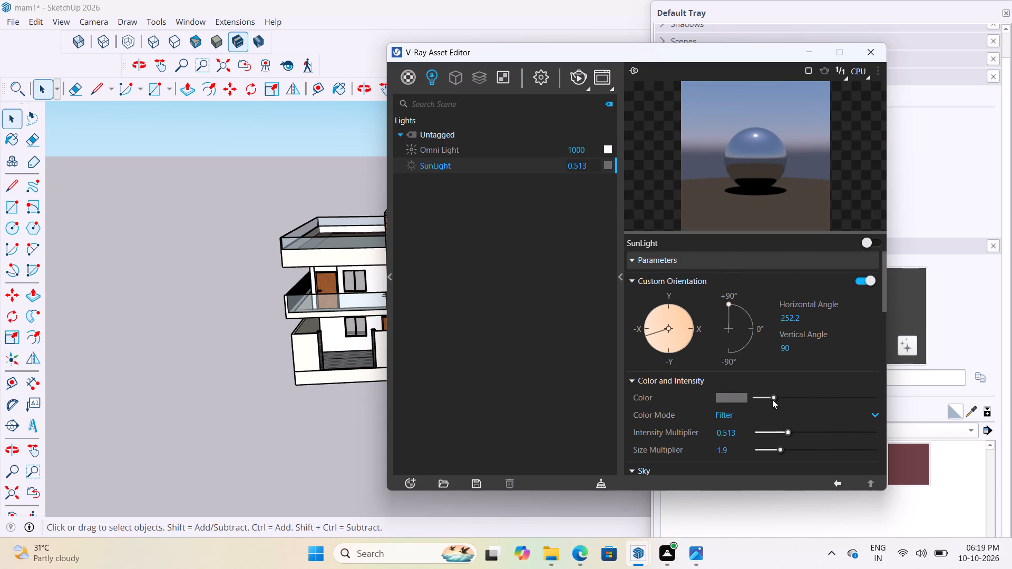
left_click_drag(773, 397, 835, 395)
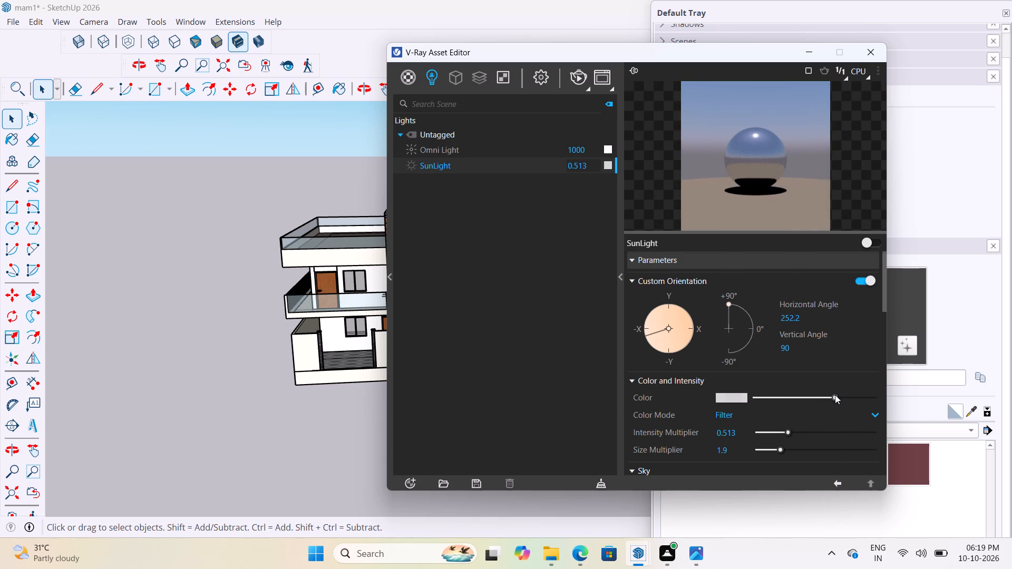
left_click_drag(835, 395, 861, 394)
Set the SunLight's custom horizontal angle to 162.7 and return to the list of scene materials.
left_click_drag(645, 336, 676, 350)
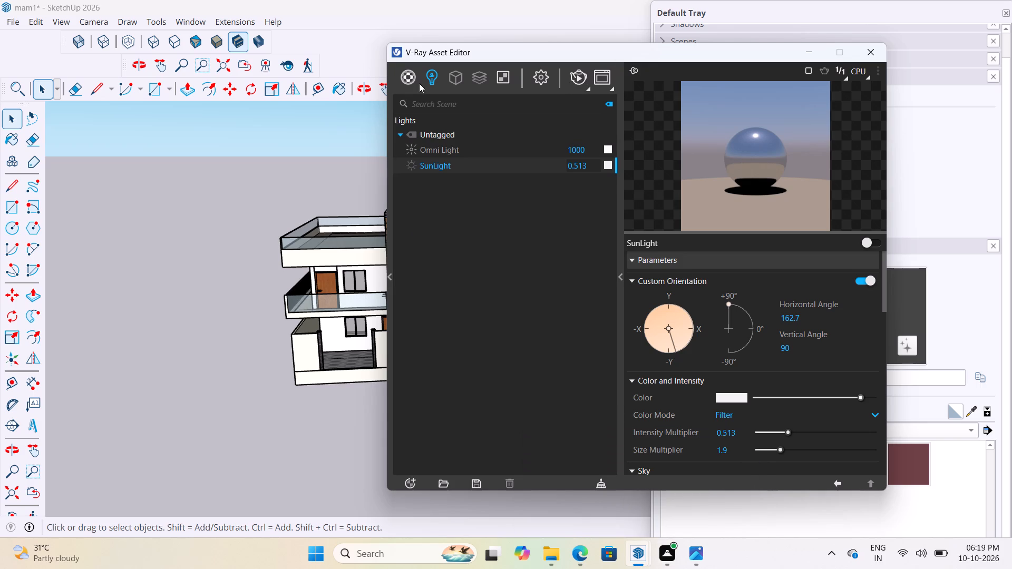
left_click(405, 85)
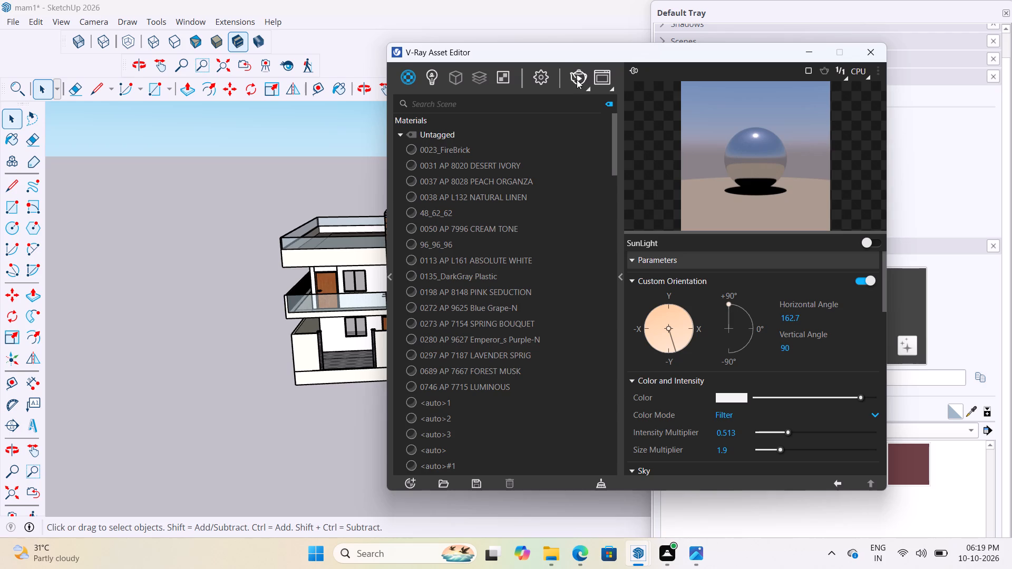
Render the scene with V-Ray and examine the house's facade and yellow frame strip in the frame buffer.
left_click(577, 80)
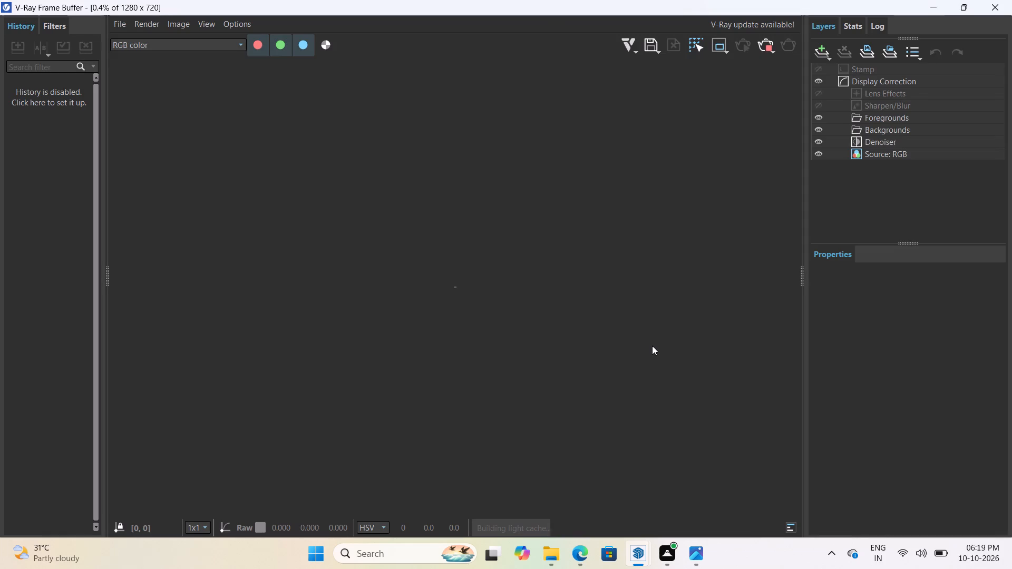
scroll(425, 306, "up", 5)
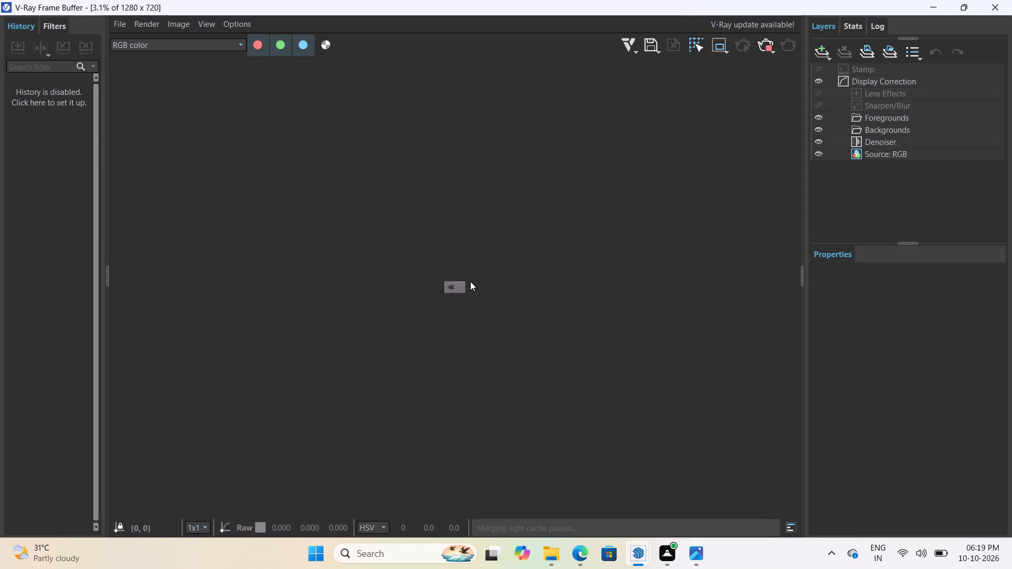
scroll(470, 281, "up", 2)
scroll(383, 264, "up", 1)
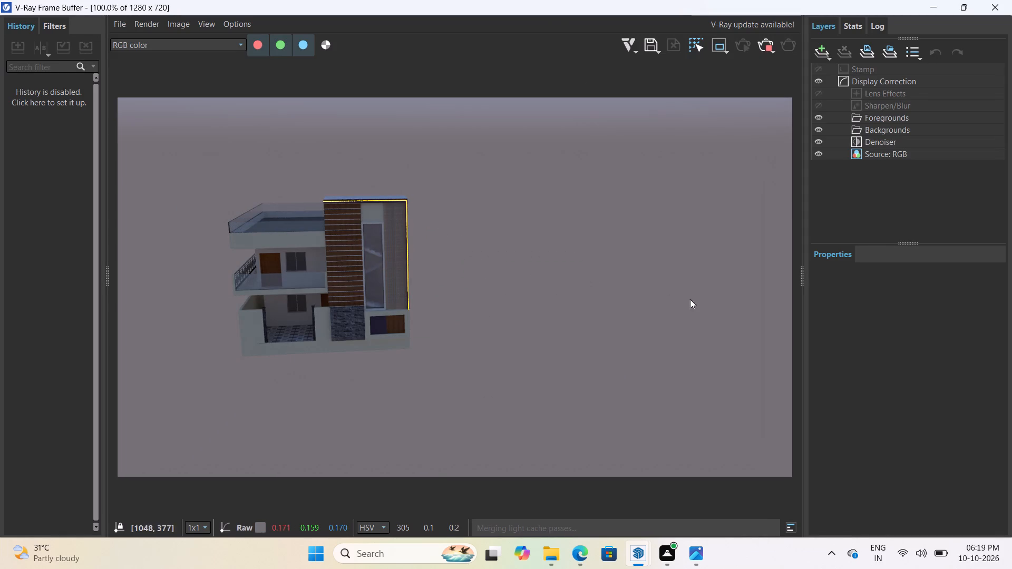
middle_click_drag(438, 230, 482, 227)
scroll(344, 242, "up", 1)
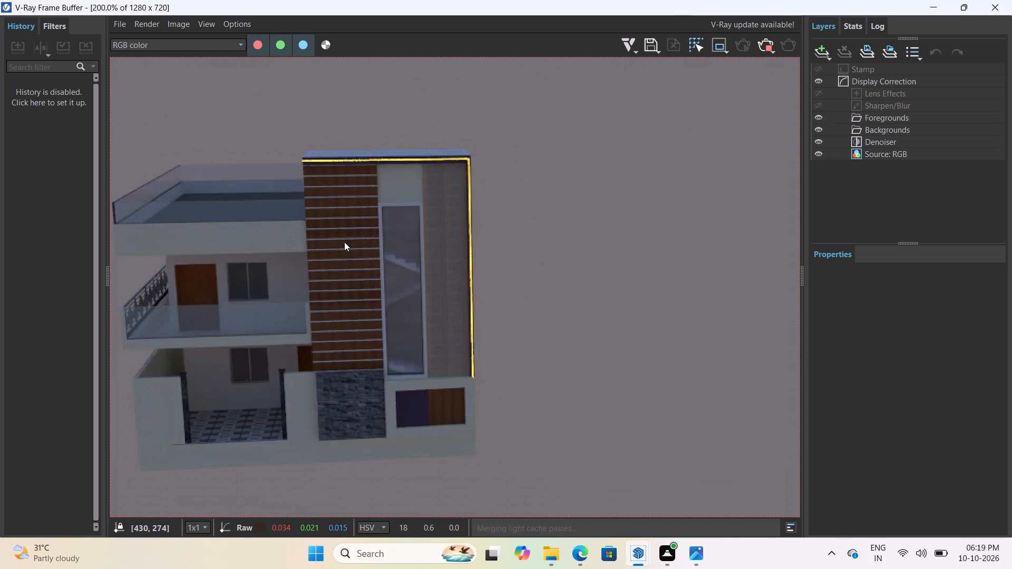
scroll(344, 242, "up", 1)
scroll(561, 254, "down", 2)
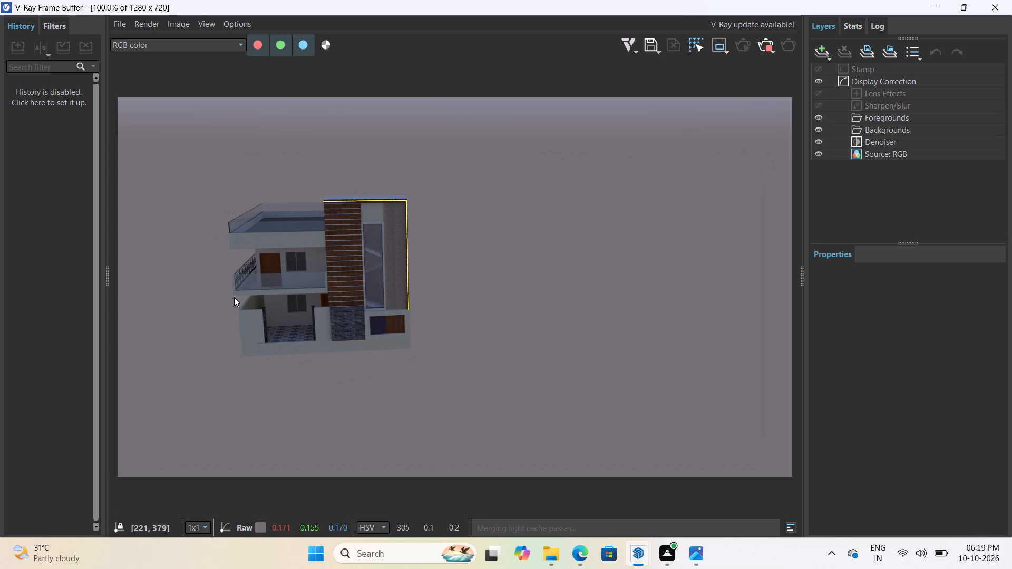
scroll(288, 229, "up", 1)
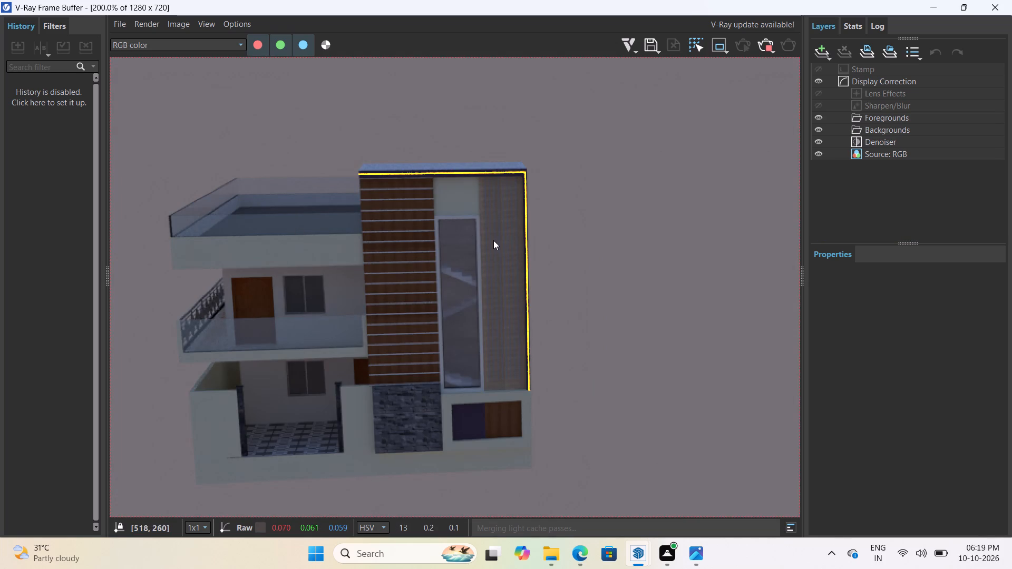
scroll(493, 240, "down", 2)
scroll(374, 258, "up", 3)
scroll(563, 261, "down", 3)
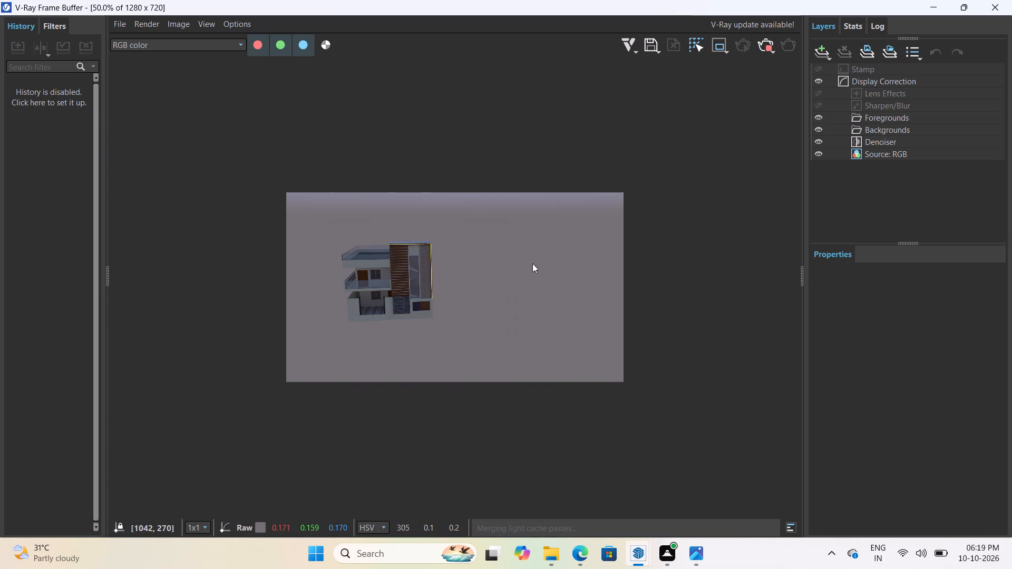
middle_click_drag(422, 252, 461, 252)
scroll(393, 270, "up", 1)
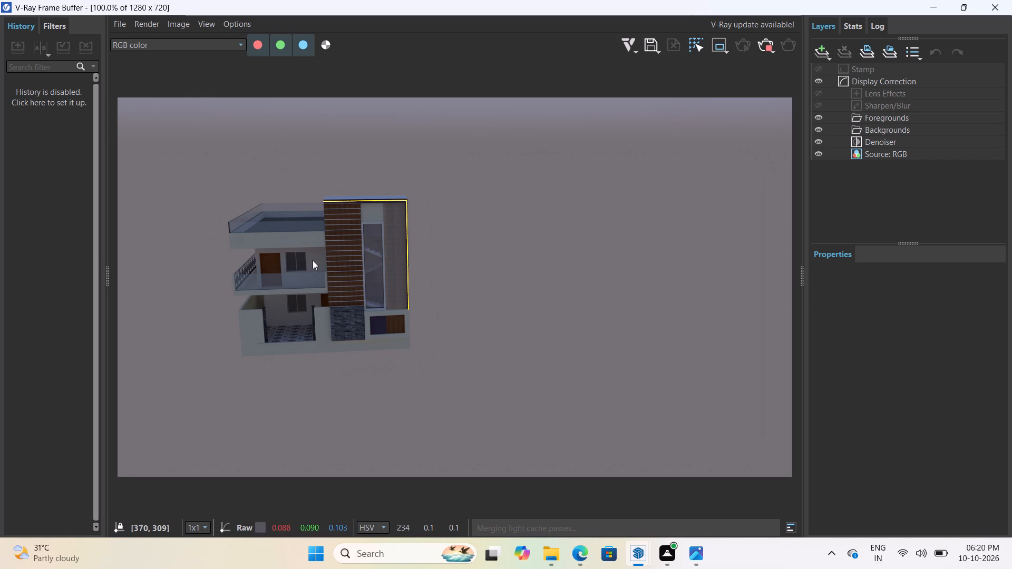
scroll(313, 260, "up", 1)
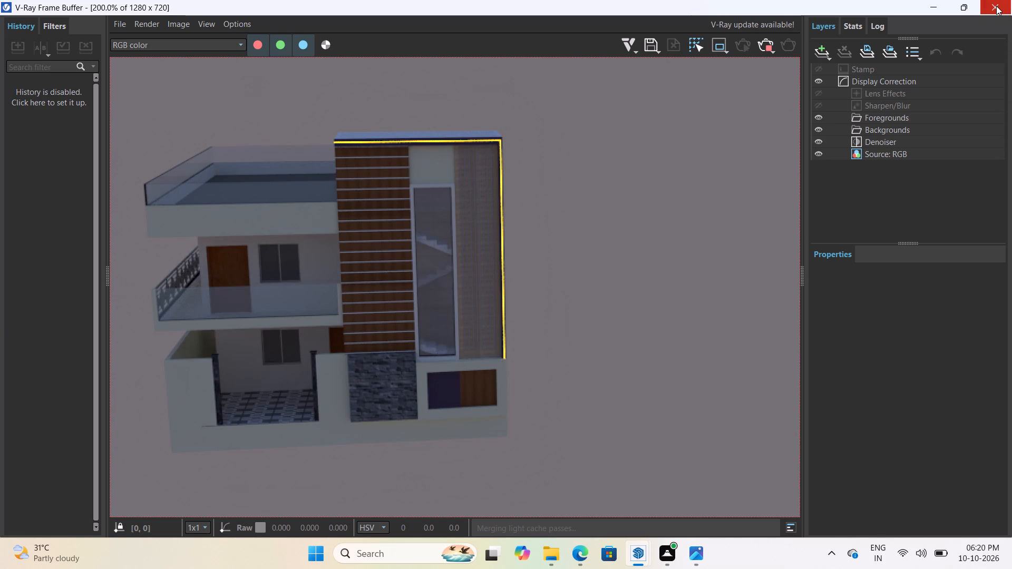
scroll(585, 203, "down", 1)
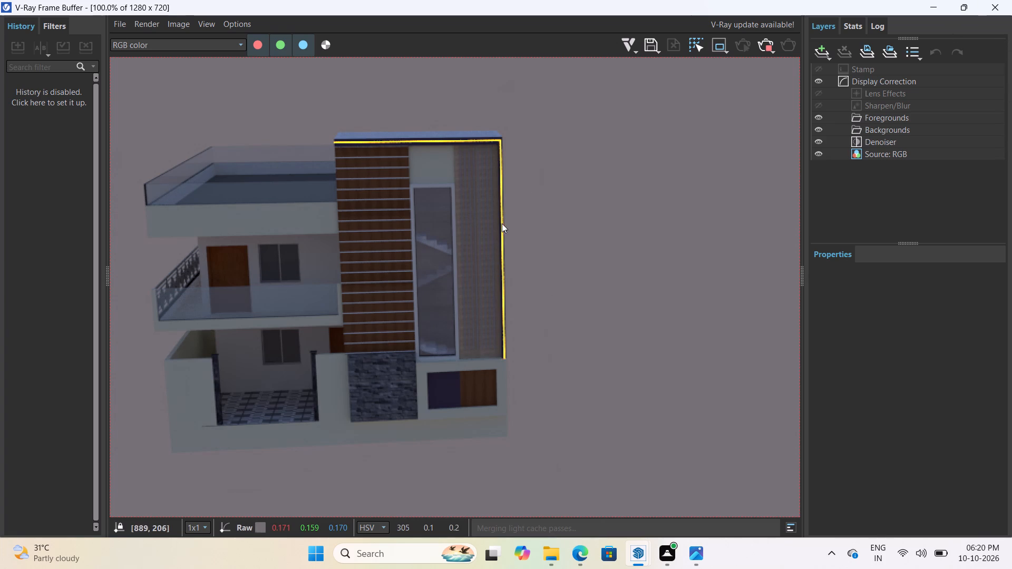
scroll(280, 300, "up", 1)
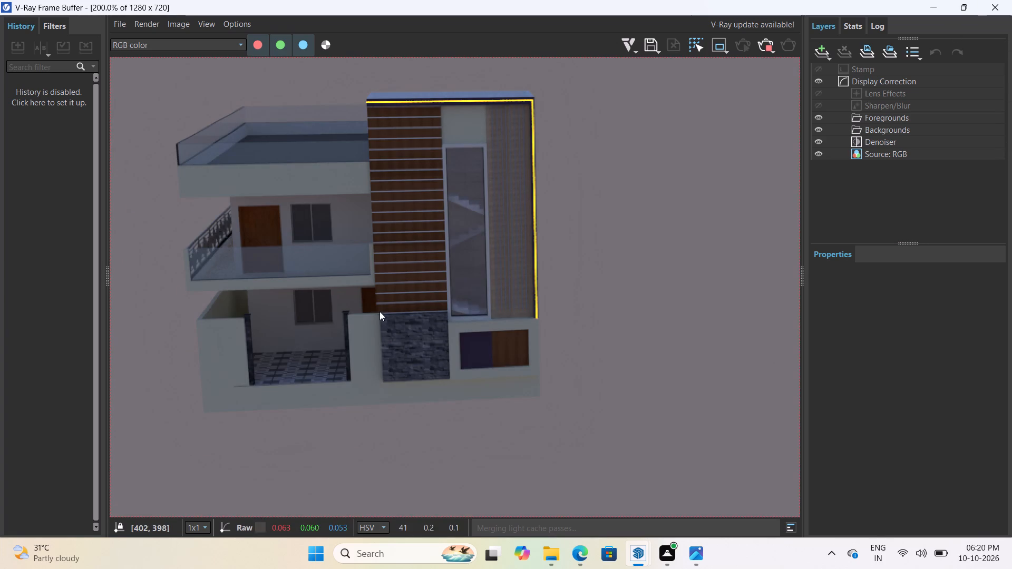
left_click(1002, 7)
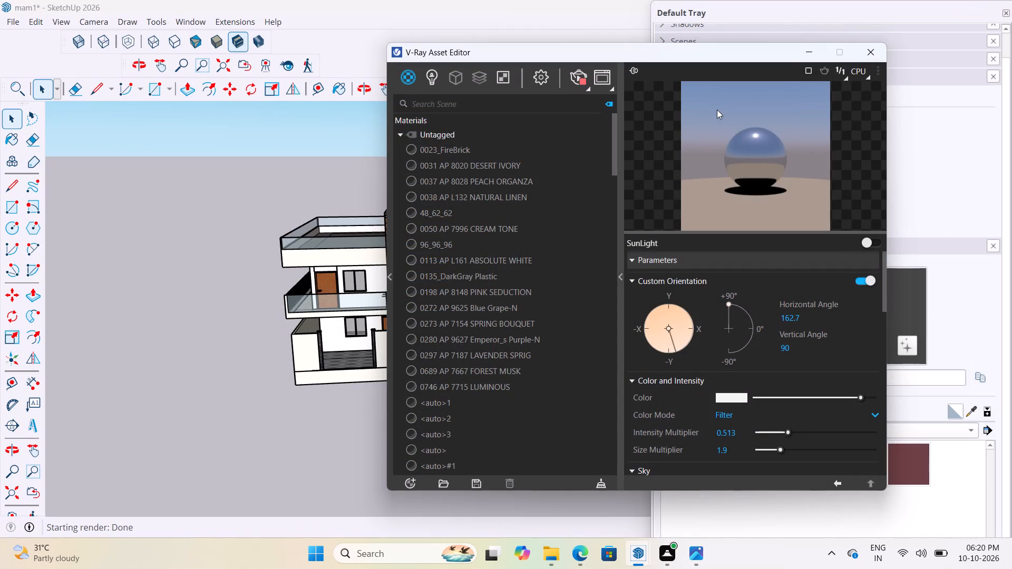
Clear the V-Ray Asset Editor and the Default Tray away from the model view.
left_click(809, 54)
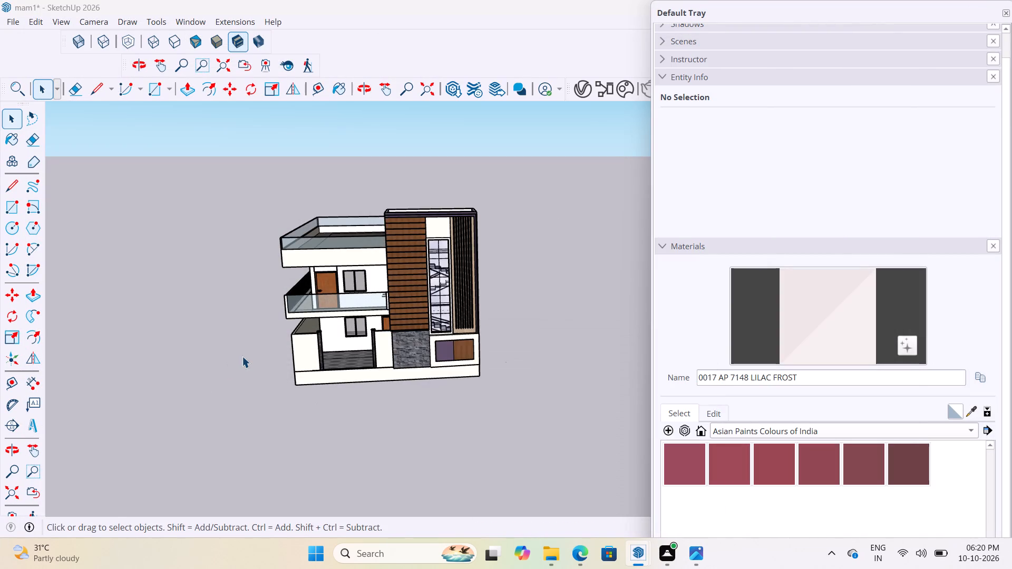
scroll(247, 354, "up", 4)
scroll(383, 342, "up", 1)
middle_click_drag(383, 338, 275, 388)
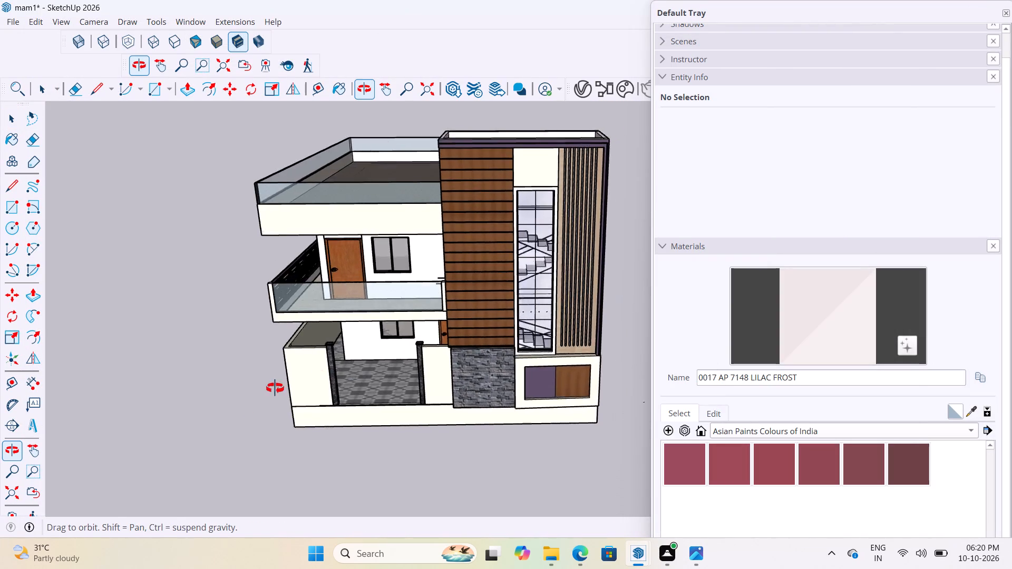
middle_click_drag(275, 388, 358, 379)
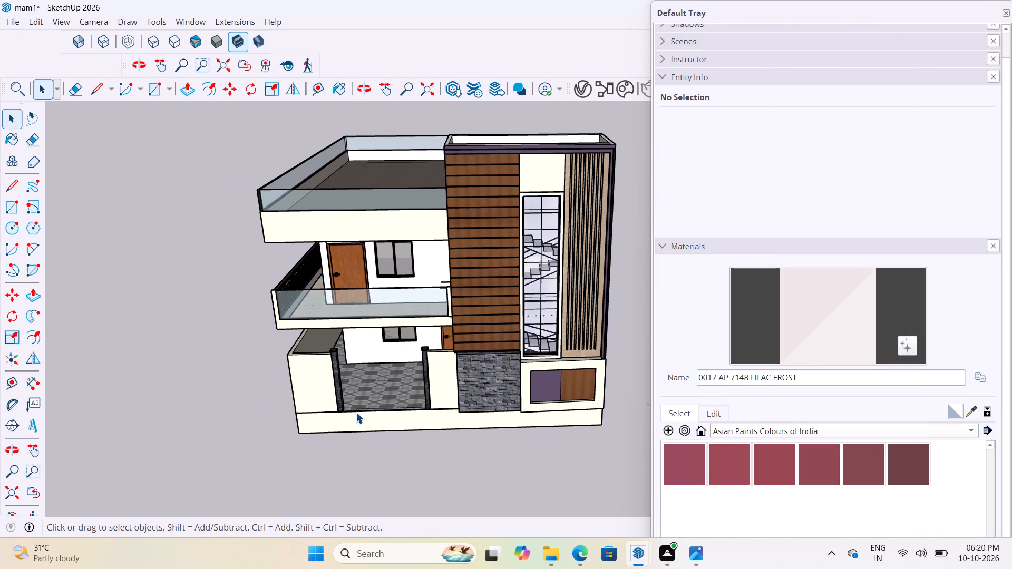
scroll(226, 322, "down", 6)
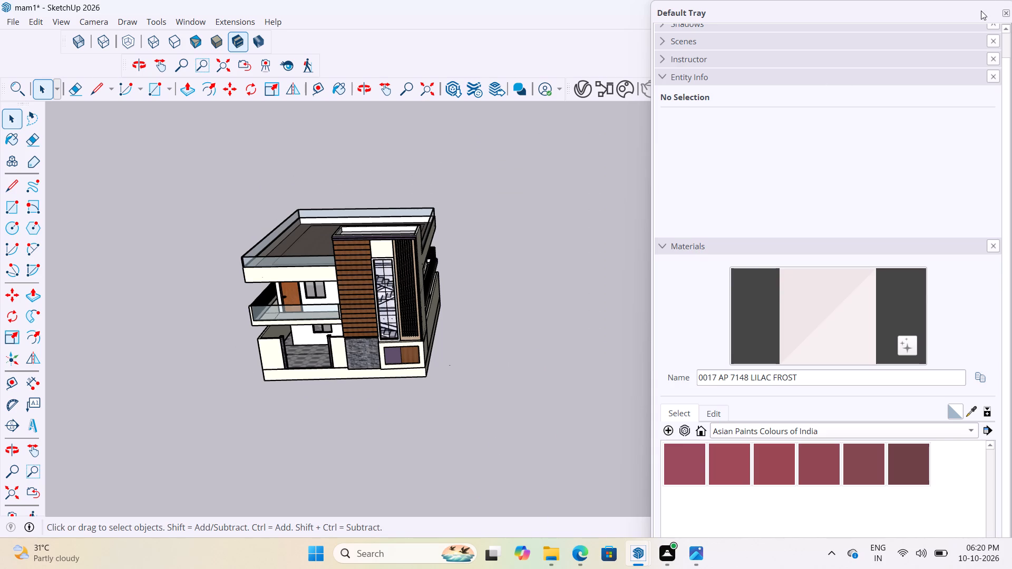
double_click(744, 9)
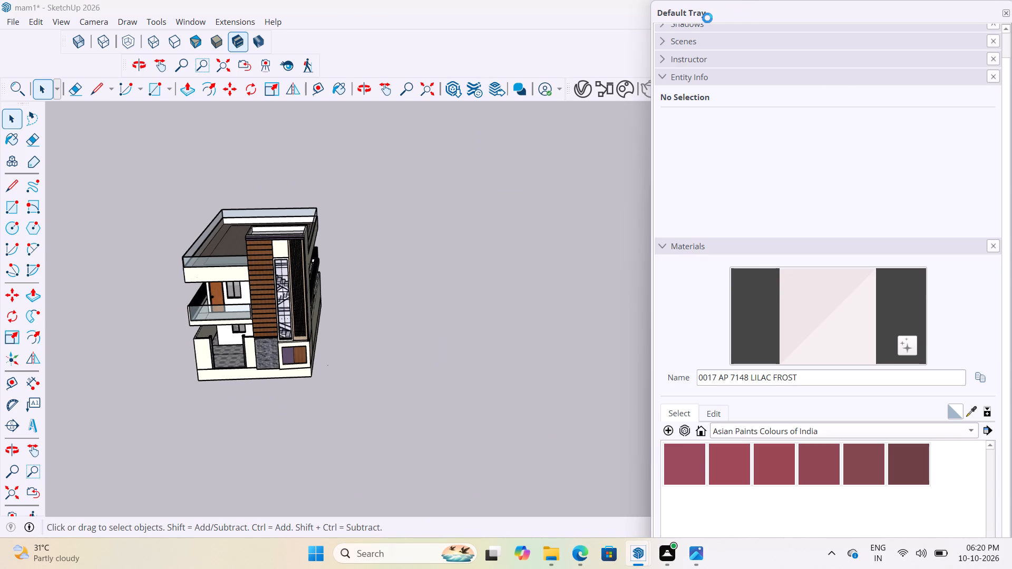
scroll(180, 329, "up", 6)
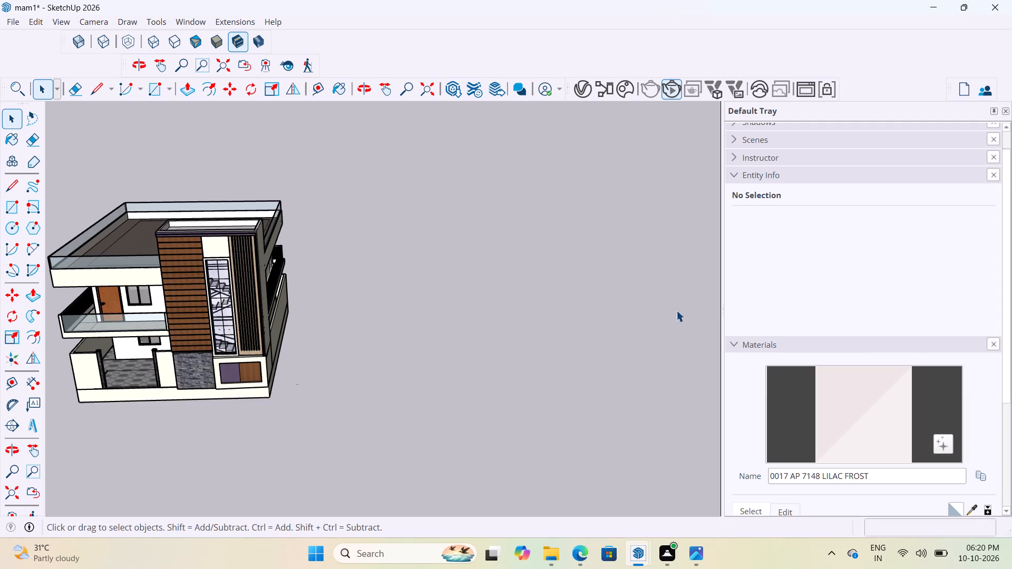
scroll(678, 313, "down", 2)
left_click(1006, 114)
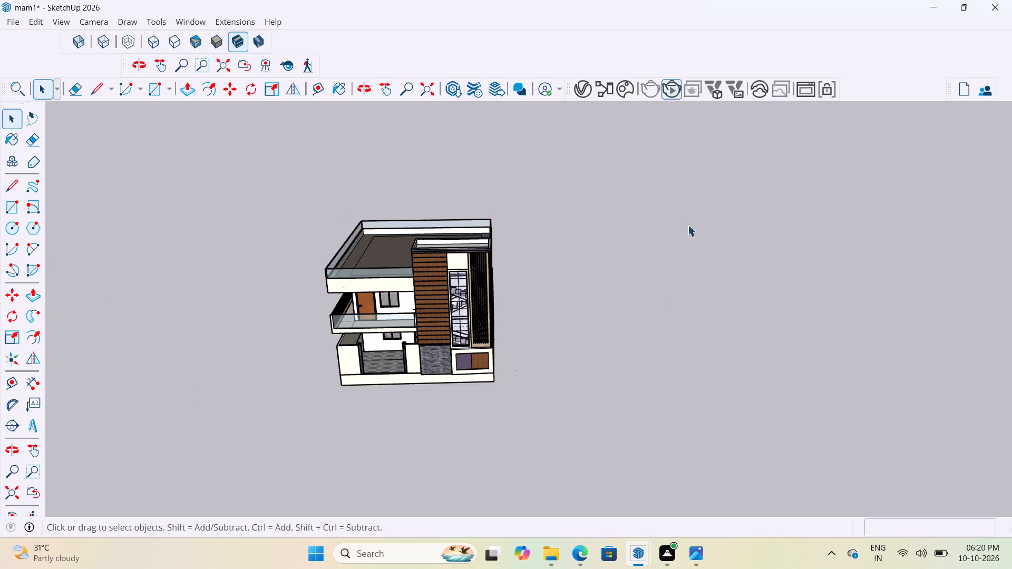
Examine the house's front elevation and the yellow strip on the purple frame from several angles and distances.
scroll(460, 274, "down", 2)
middle_click_drag(442, 251, 446, 229)
scroll(386, 307, "up", 8)
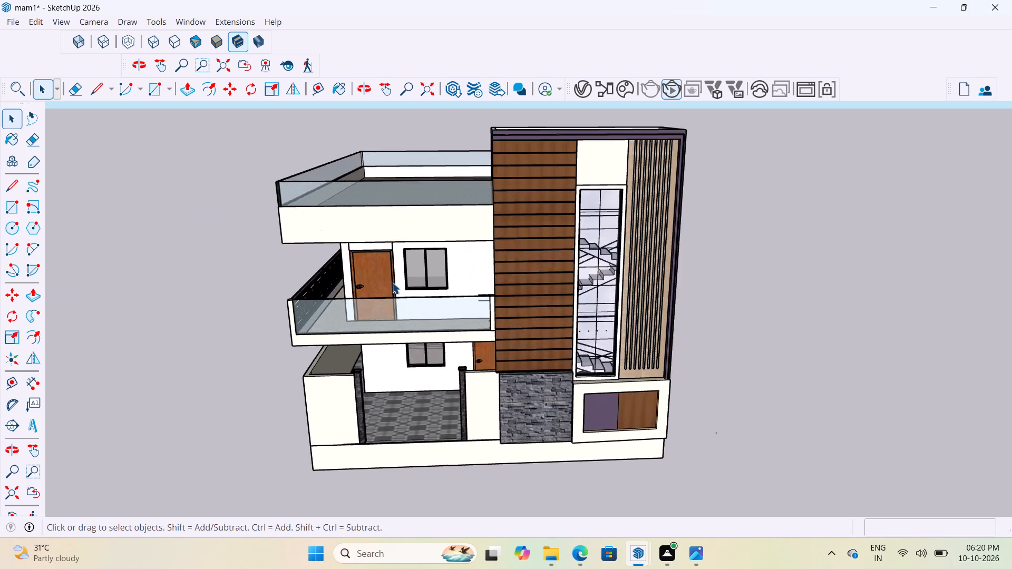
scroll(392, 282, "up", 6)
middle_click_drag(399, 270, 406, 293)
scroll(383, 295, "down", 9)
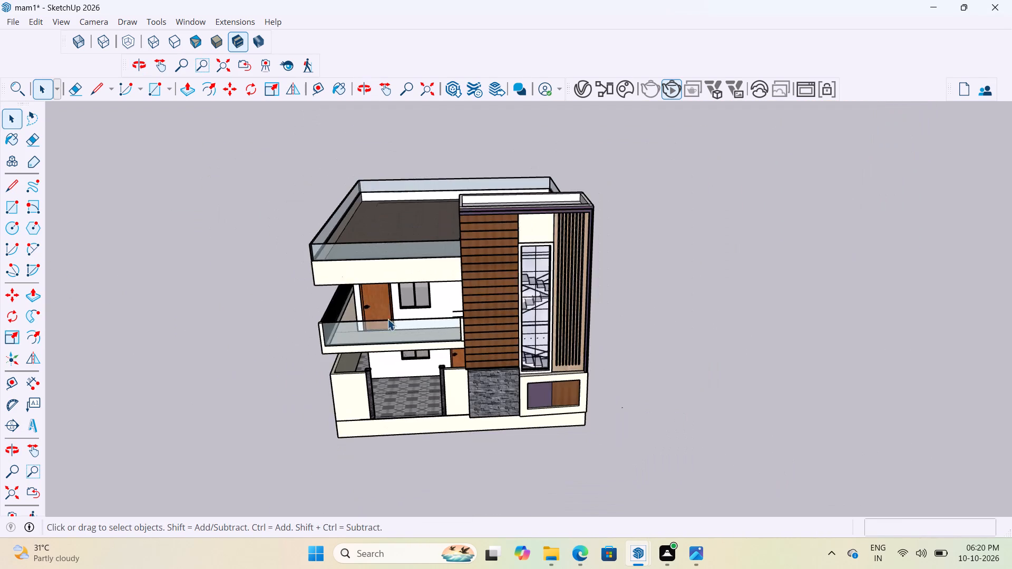
middle_click_drag(384, 297, 356, 264)
scroll(386, 248, "up", 2)
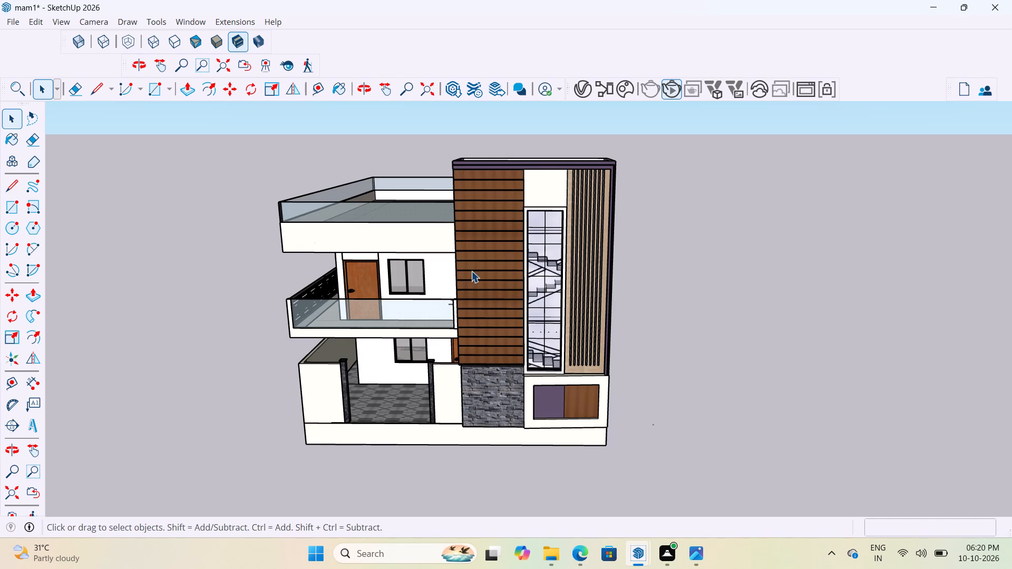
scroll(556, 171, "up", 12)
scroll(555, 177, "down", 4)
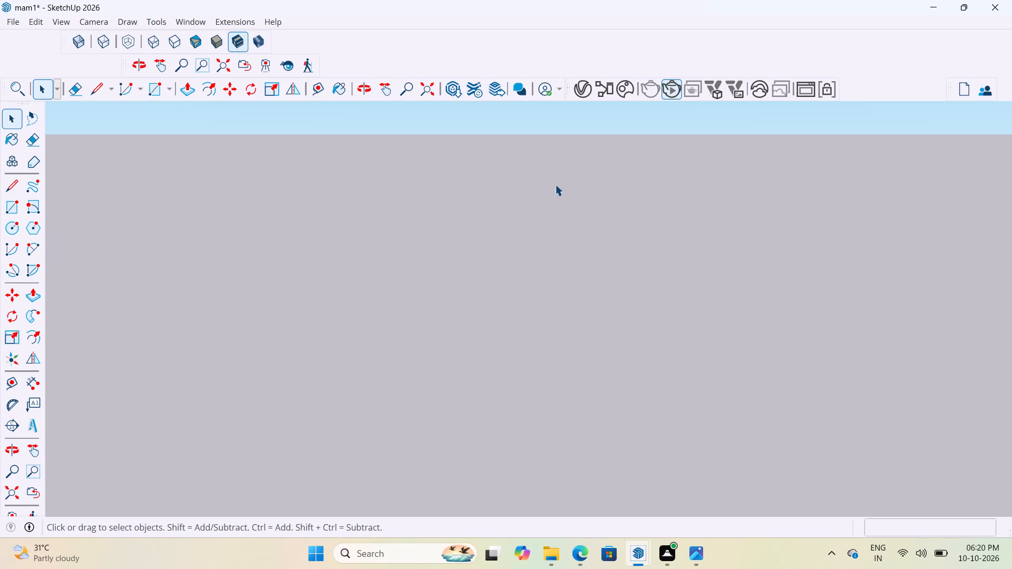
scroll(555, 184, "down", 4)
scroll(632, 233, "up", 20)
scroll(632, 233, "up", 1)
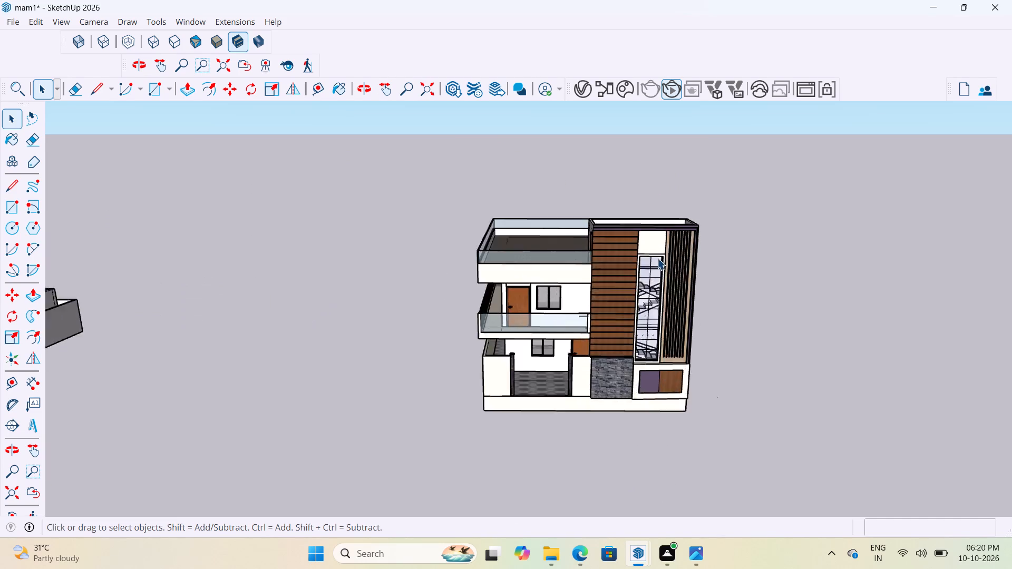
scroll(657, 258, "up", 6)
middle_click_drag(638, 197, 574, 203)
scroll(646, 220, "up", 13)
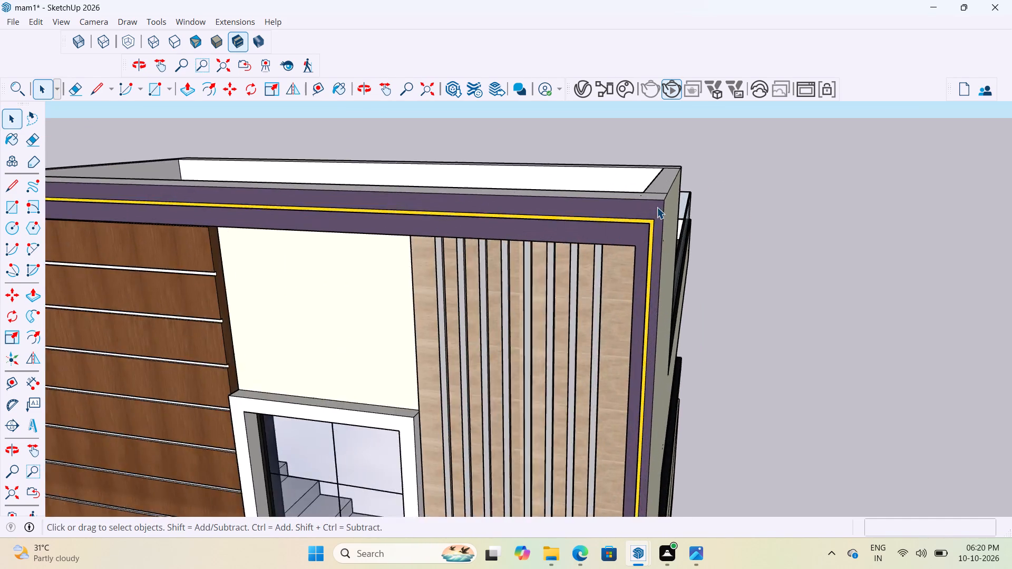
scroll(657, 207, "up", 10)
scroll(702, 181, "down", 12)
scroll(704, 231, "up", 2)
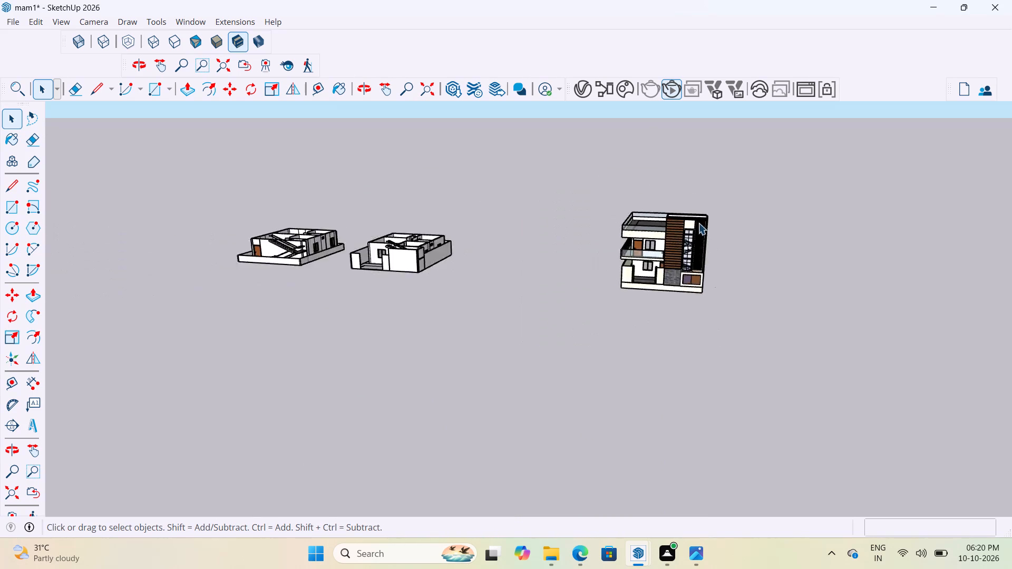
scroll(698, 223, "up", 12)
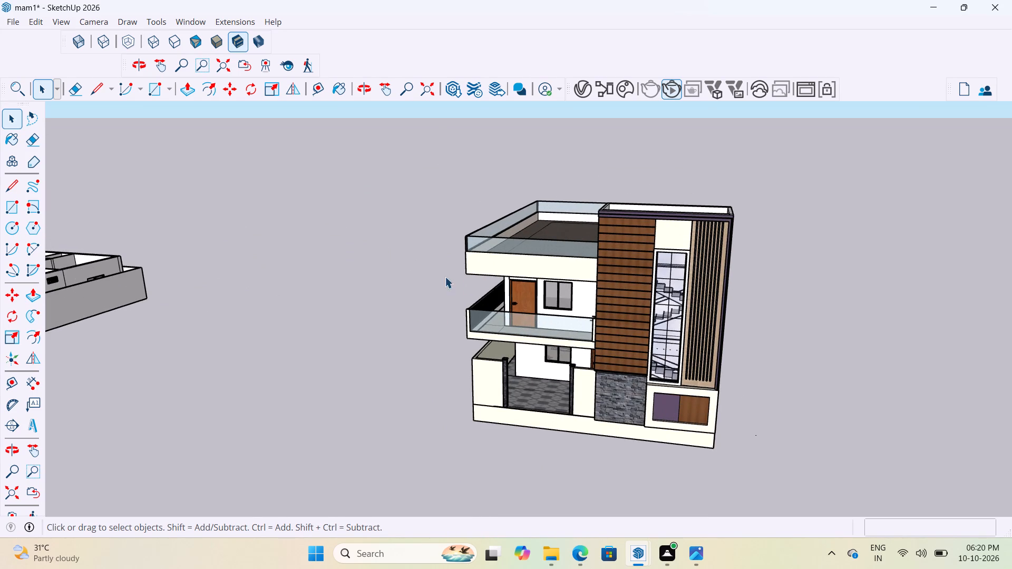
Switch to Microsoft Edge and replace the old terrace and roof tile searches with a blank tab.
left_click(581, 568)
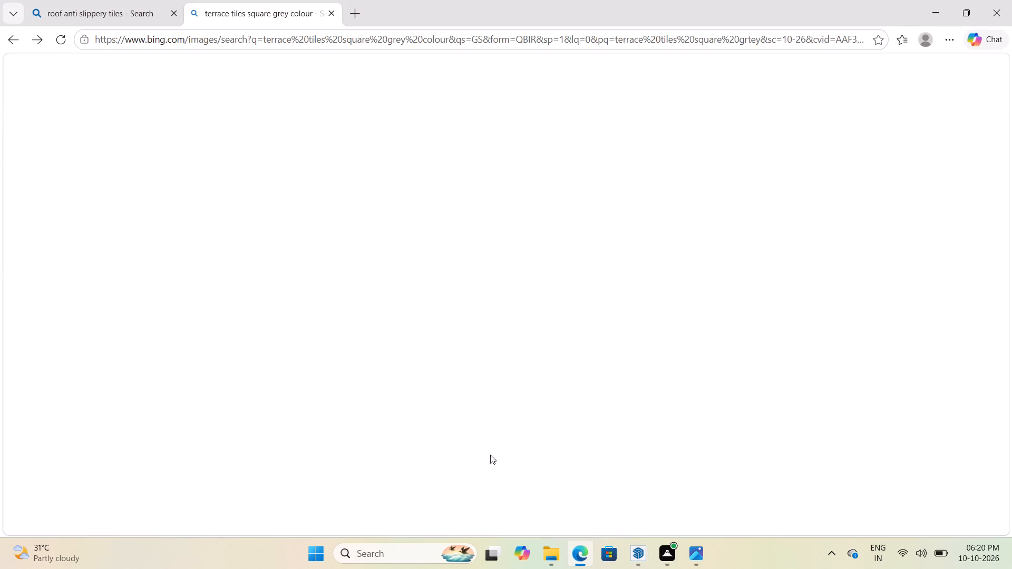
left_click(327, 10)
left_click(203, 11)
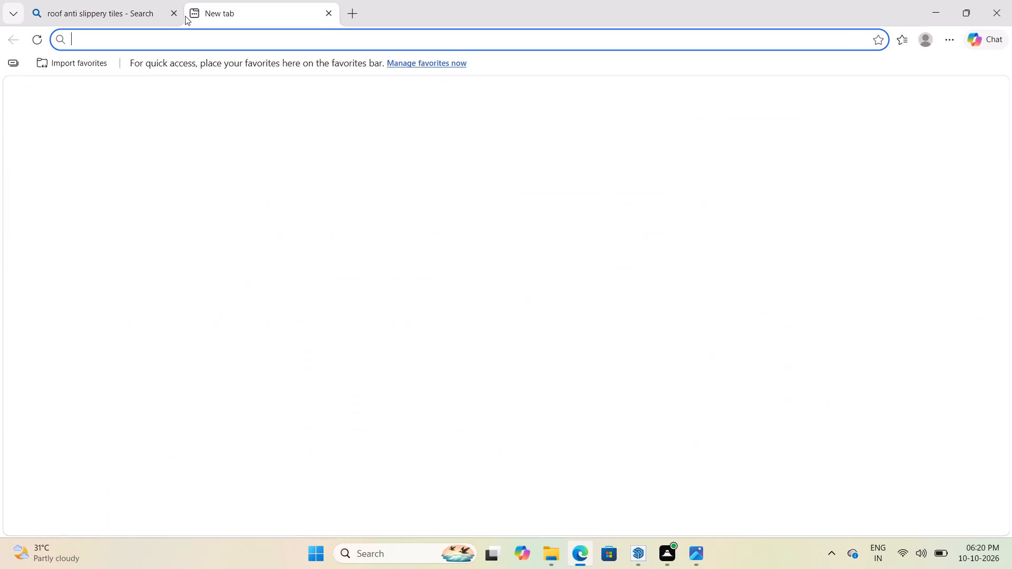
left_click(172, 17)
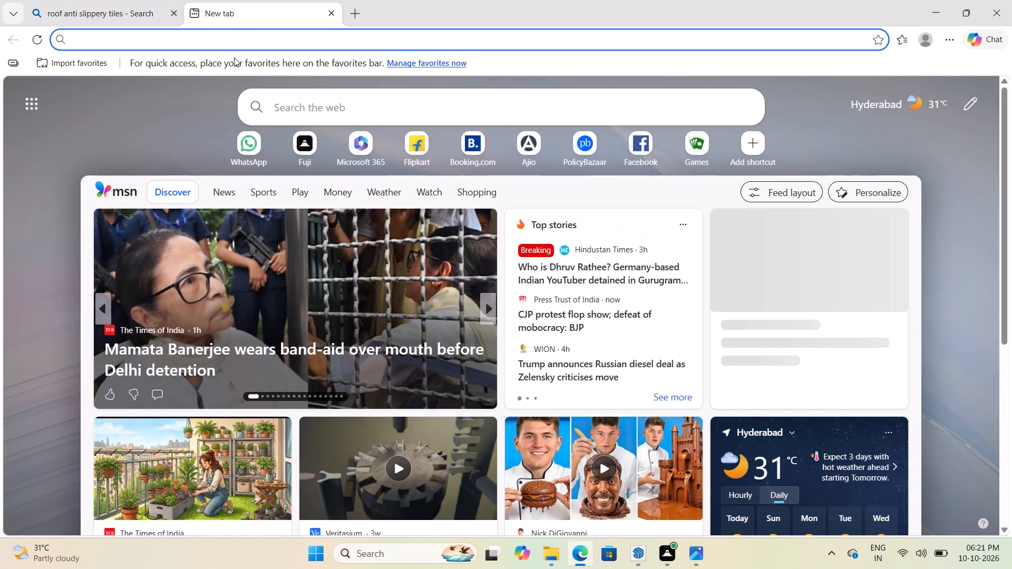
Search the web for 3d warehouse and open the 3D Warehouse site.
type("3d")
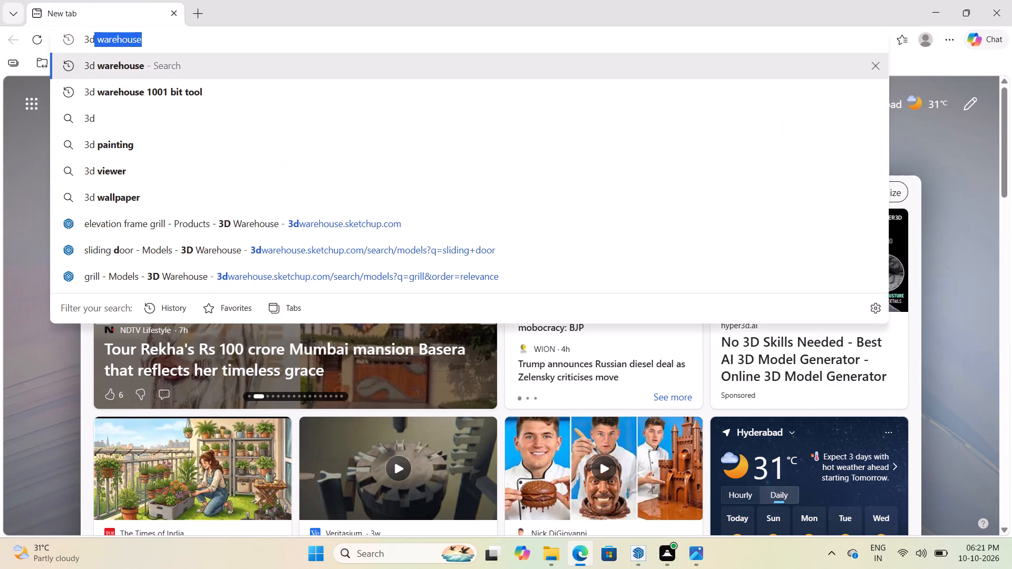
key("Down")
key("Up")
key("Down")
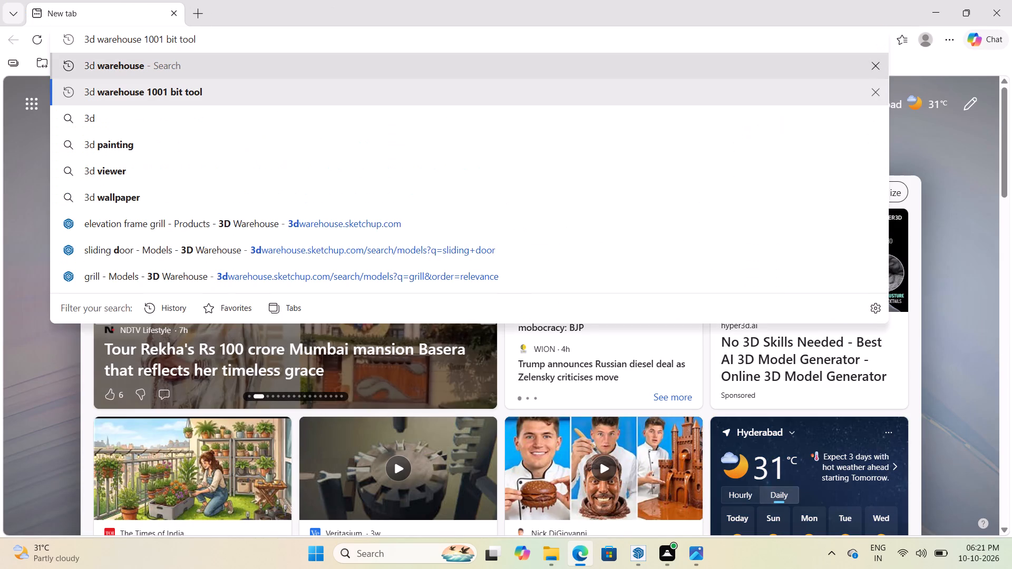
key("Up")
key("Return")
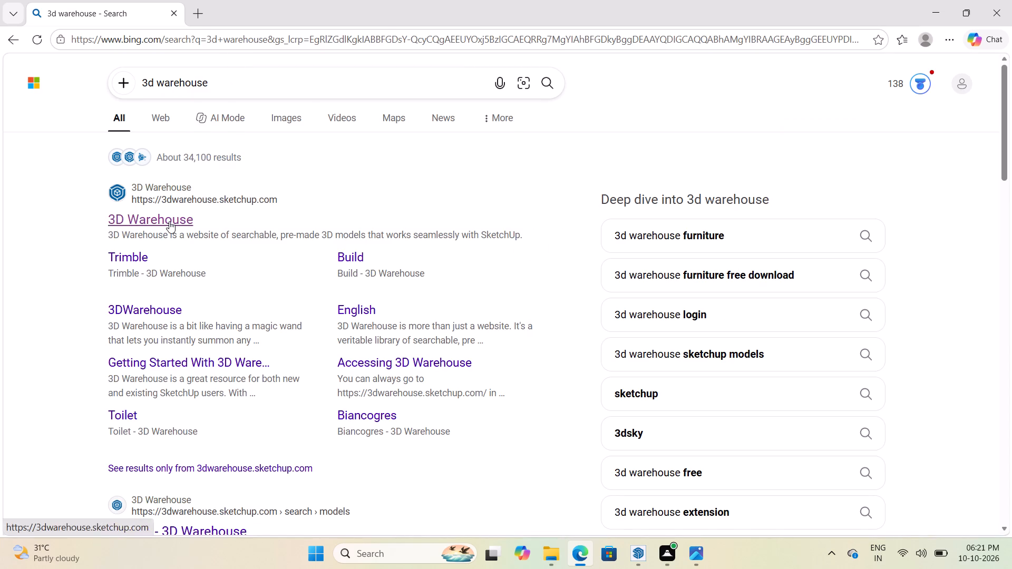
left_click(169, 221)
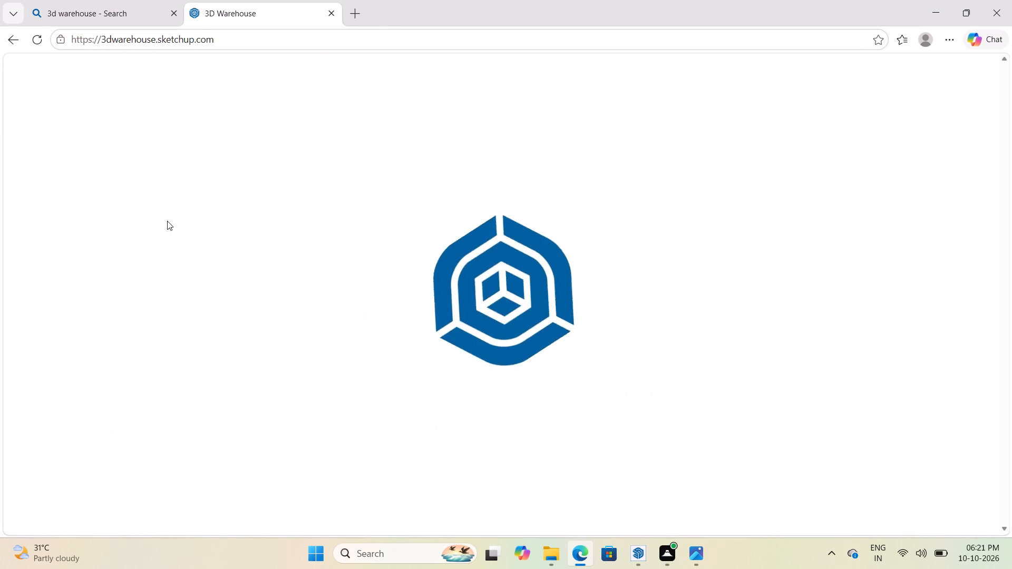
Search 3D Warehouse for square gate models.
left_click(536, 79)
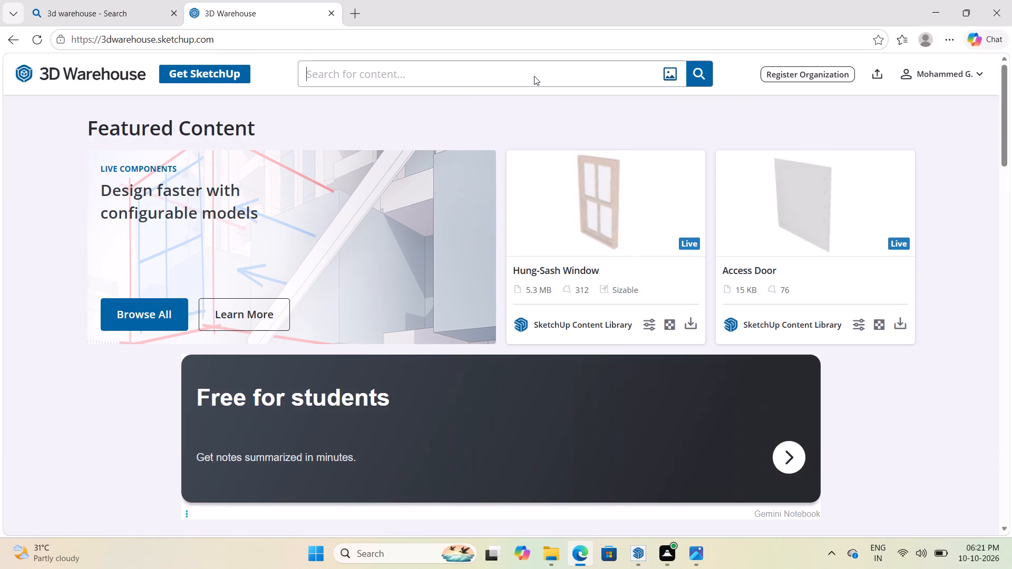
type("sqaure")
key("space")
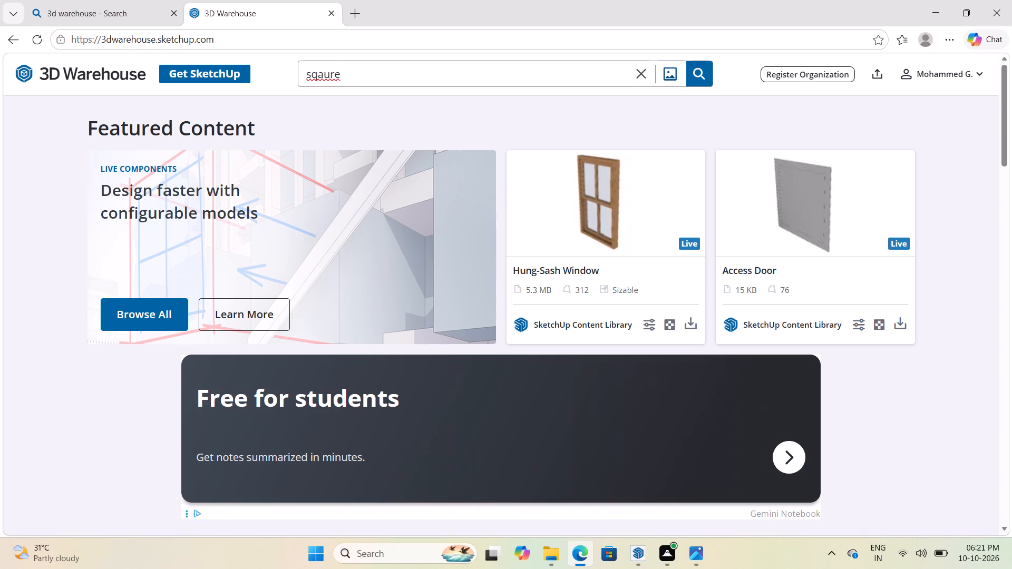
type("gate")
key("BackSpace")
key("BackSpace")
key("BackSpace")
key("BackSpace")
key("BackSpace")
key("BackSpace")
key("BackSpace")
key("BackSpace")
key("BackSpace")
type("uare gate")
key("Return")
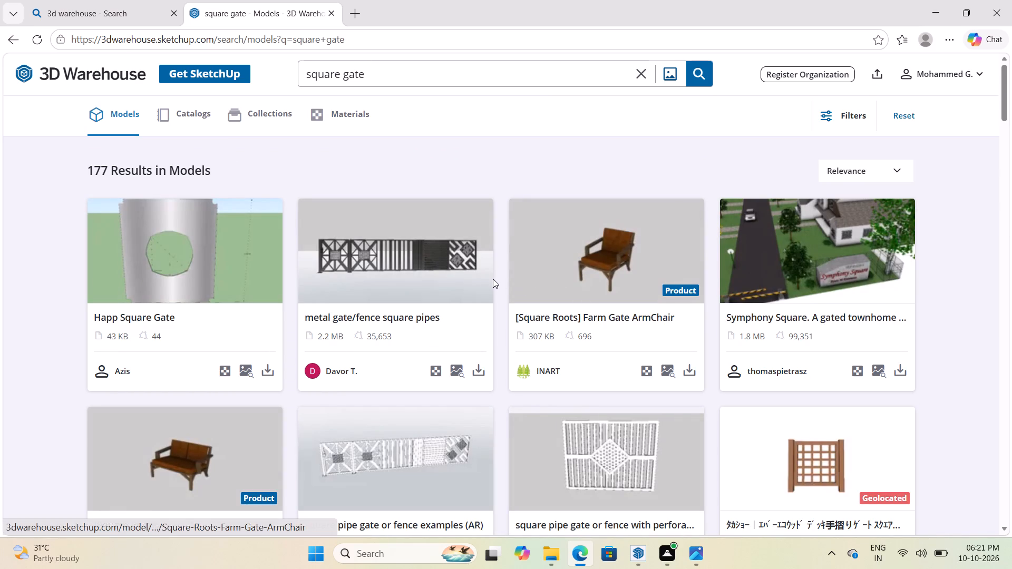
Look through the square gate results for a gate design that suits the house.
scroll(493, 279, "down", 7)
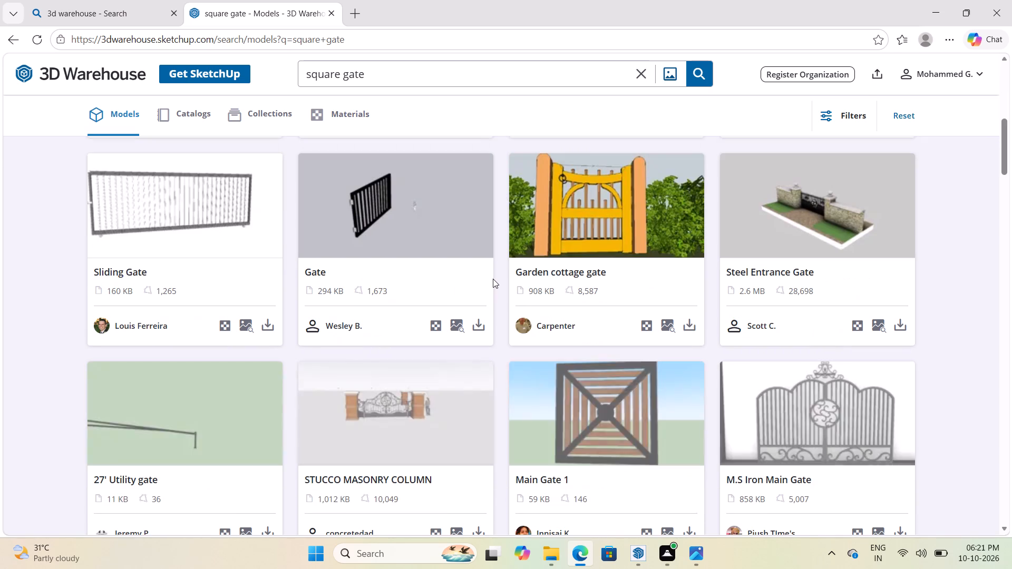
scroll(493, 279, "down", 5)
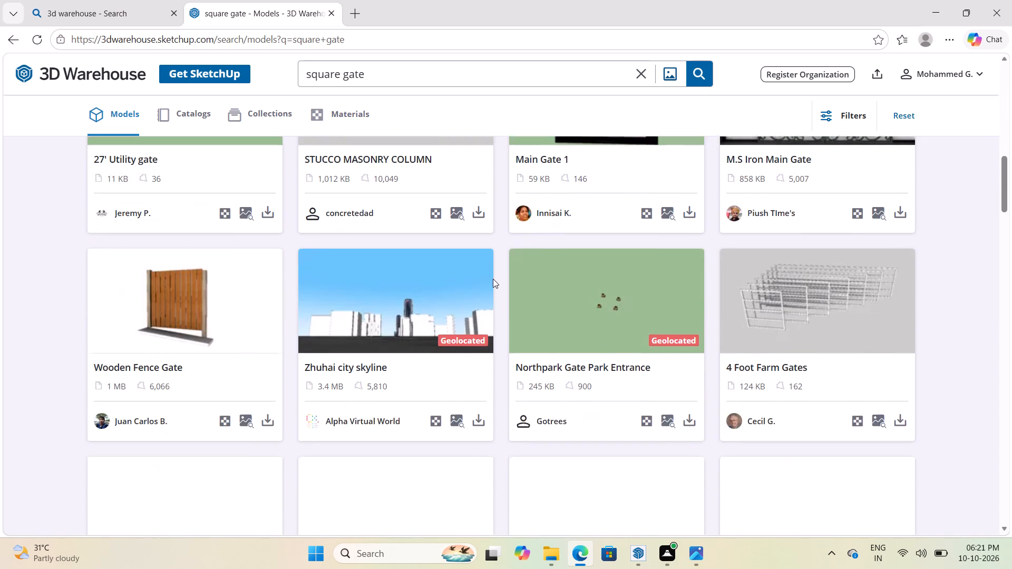
scroll(493, 279, "down", 11)
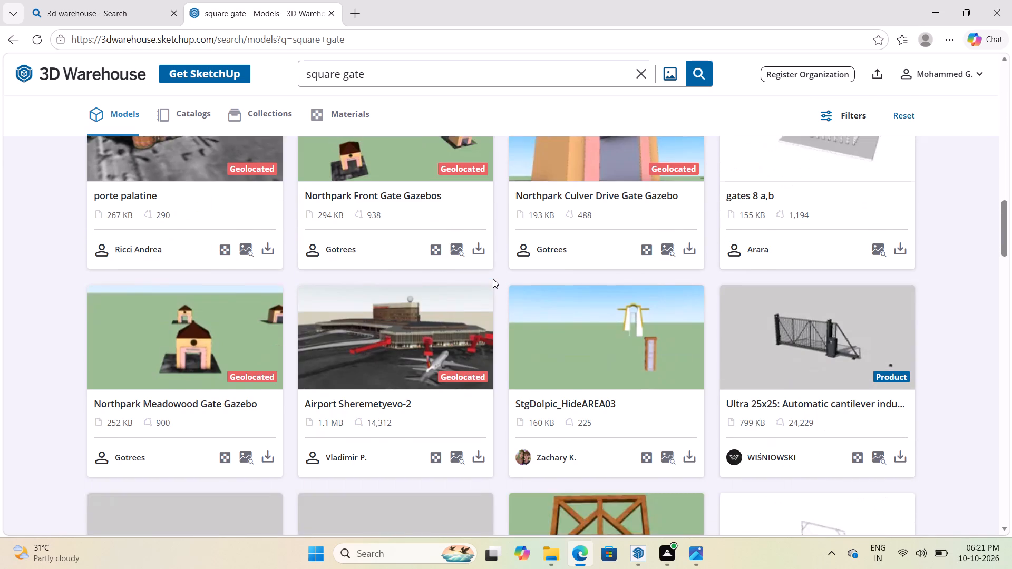
scroll(523, 330, "down", 5)
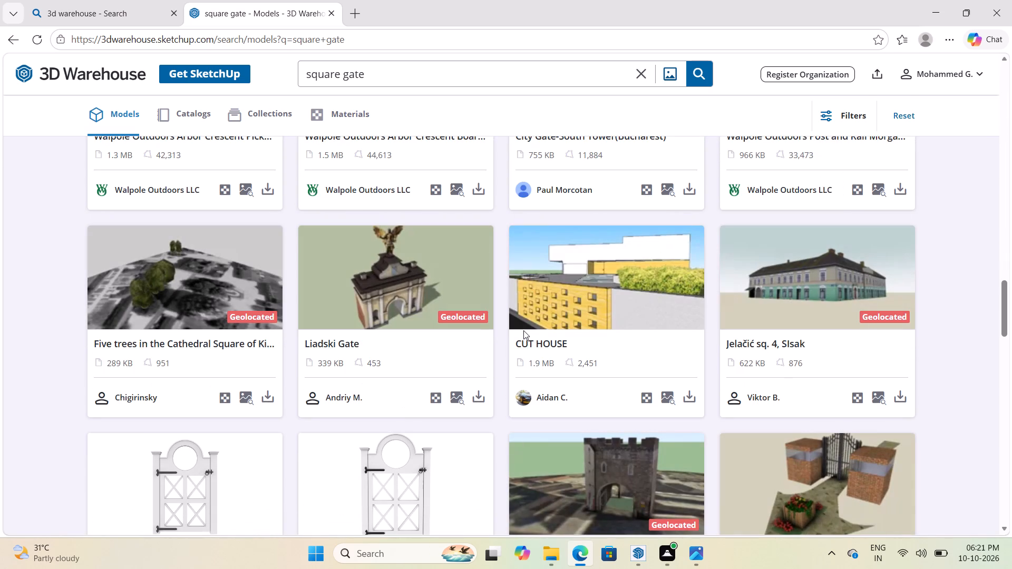
scroll(546, 316, "down", 5)
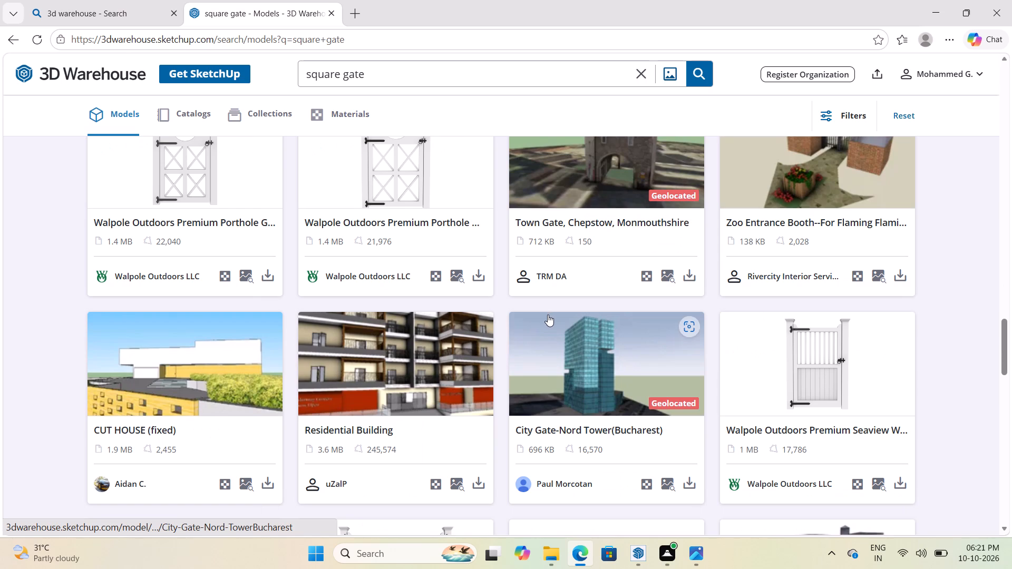
scroll(506, 342, "down", 7)
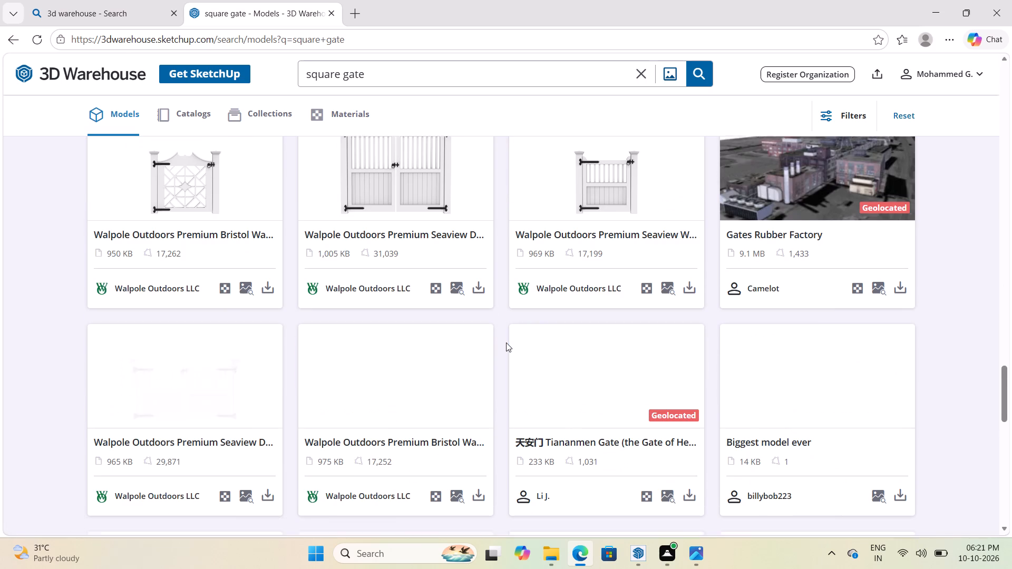
scroll(506, 342, "down", 1)
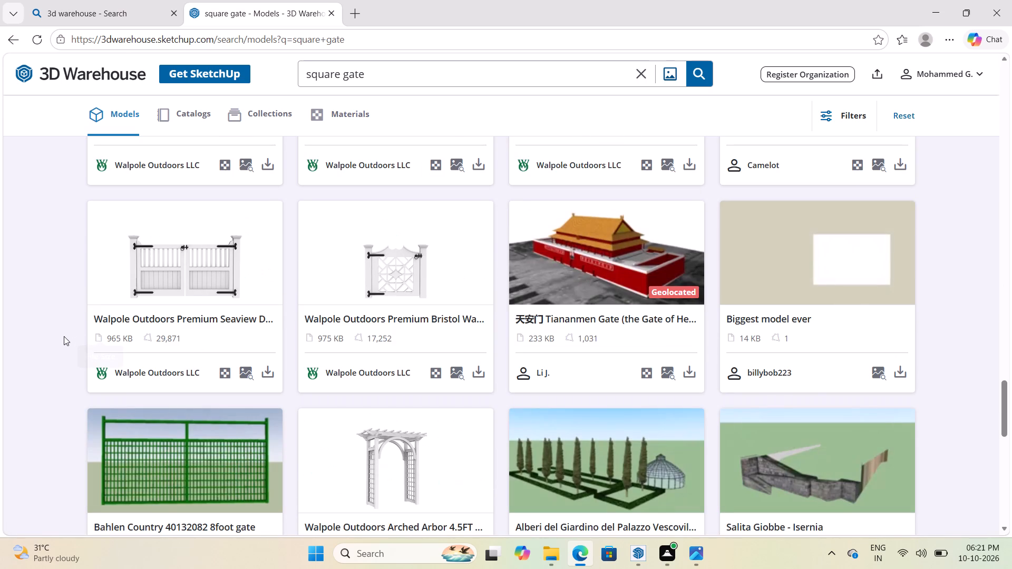
scroll(373, 308, "up", 3)
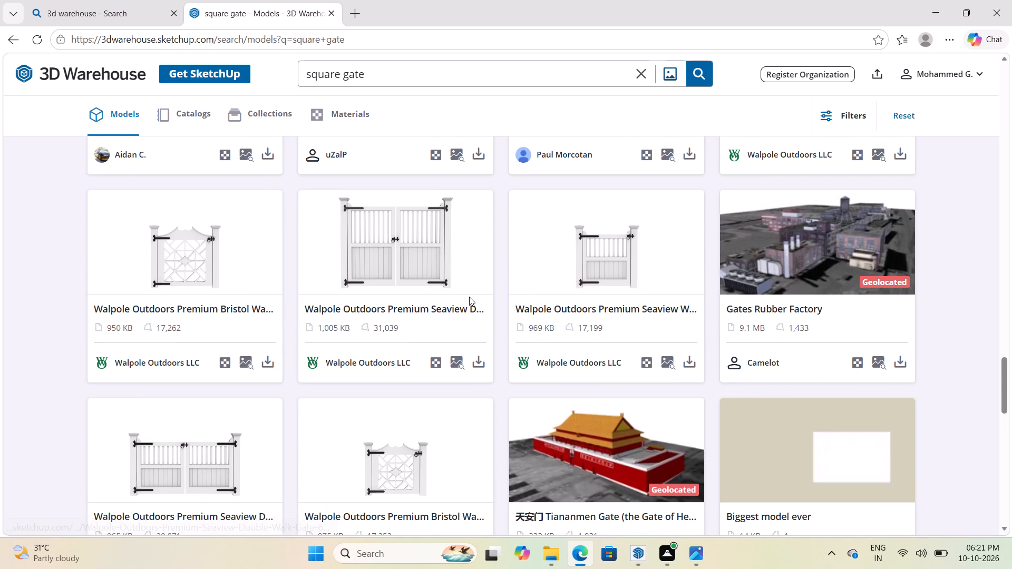
scroll(466, 272, "down", 6)
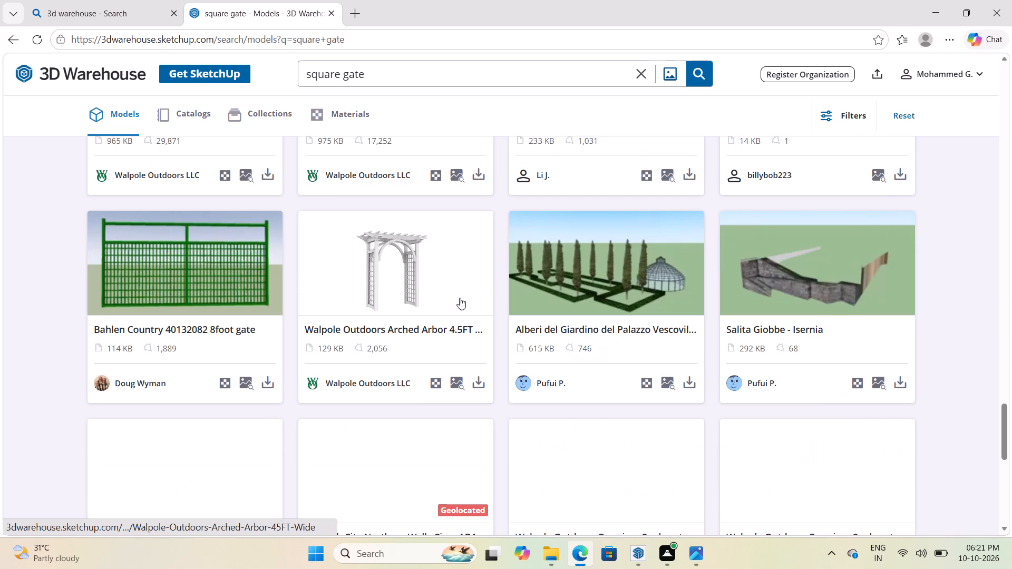
scroll(460, 298, "down", 4)
Load more square gate results and look through the additional models for a suitable gate.
left_click(501, 409)
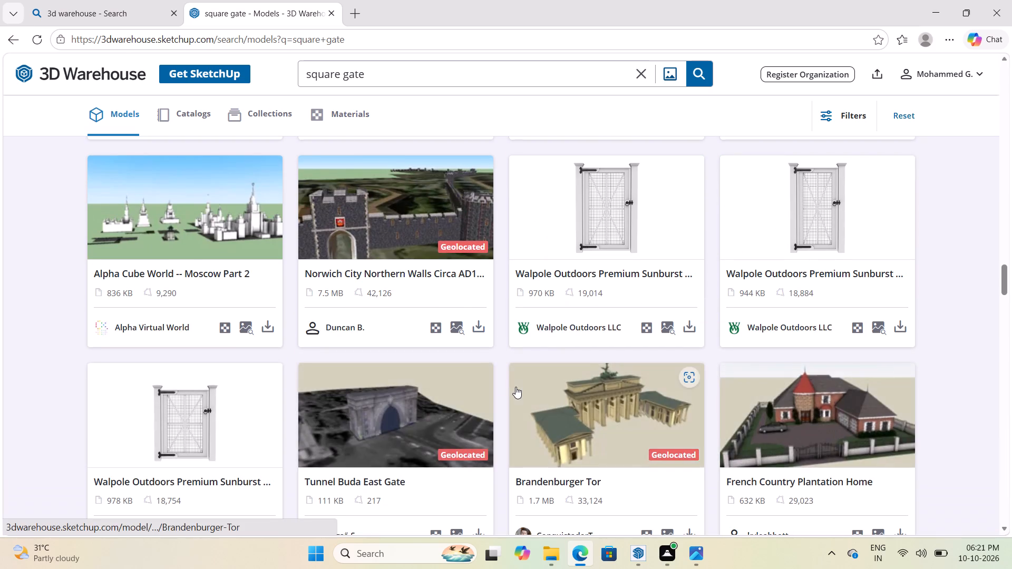
scroll(515, 387, "down", 19)
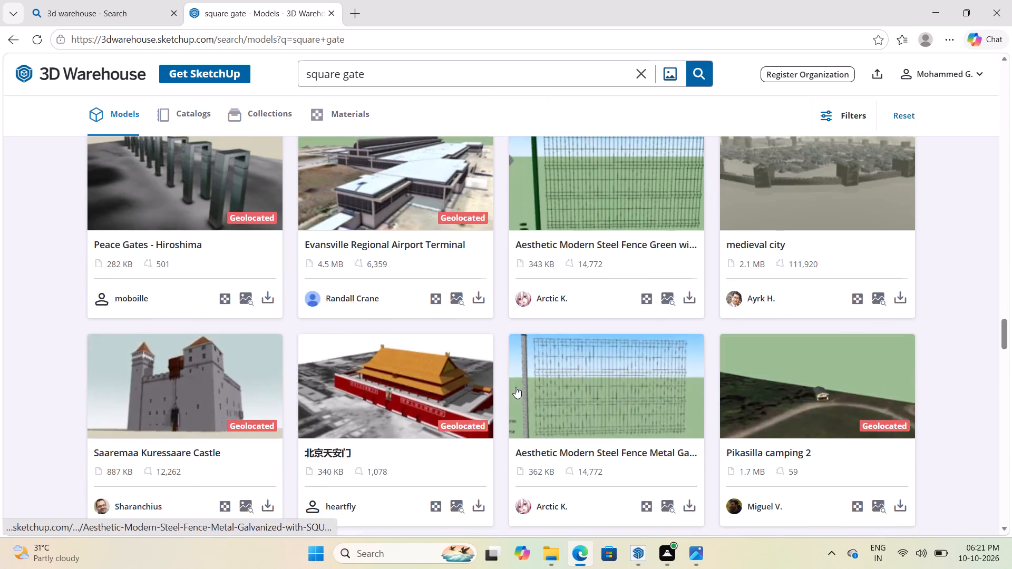
scroll(515, 387, "down", 6)
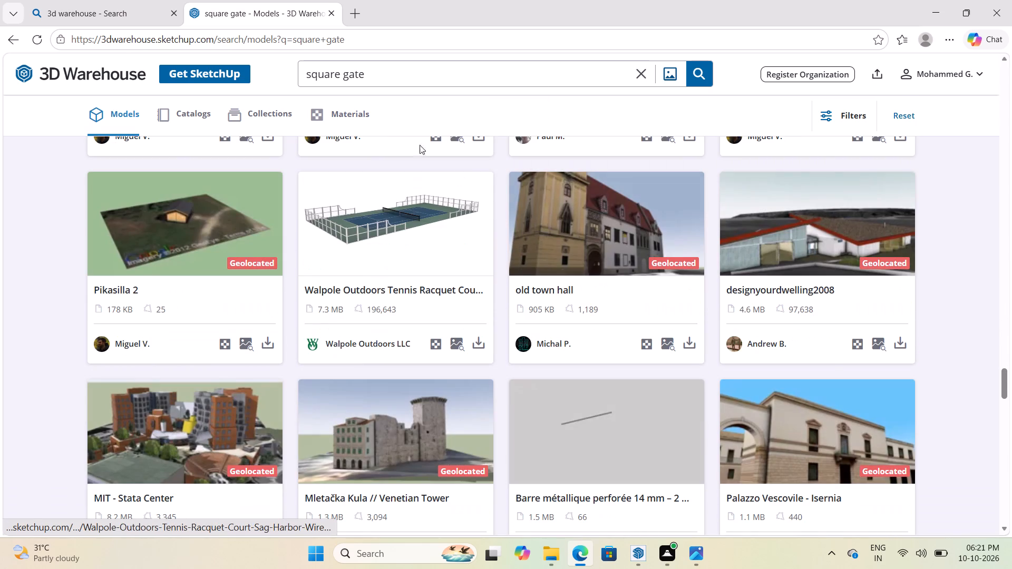
Replace the square gate search with a broader model search for gate.
left_click(638, 75)
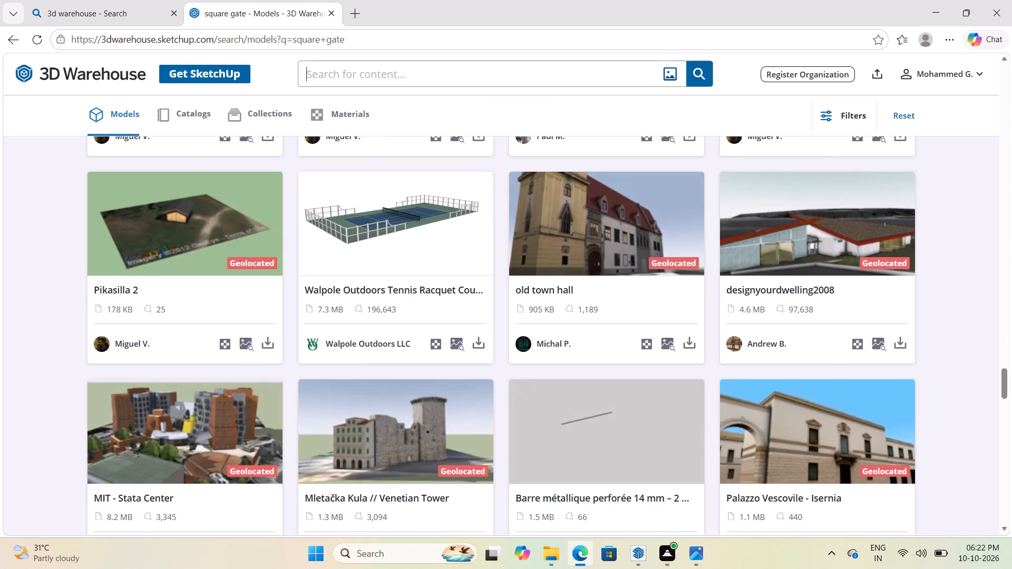
type("ga")
type("te")
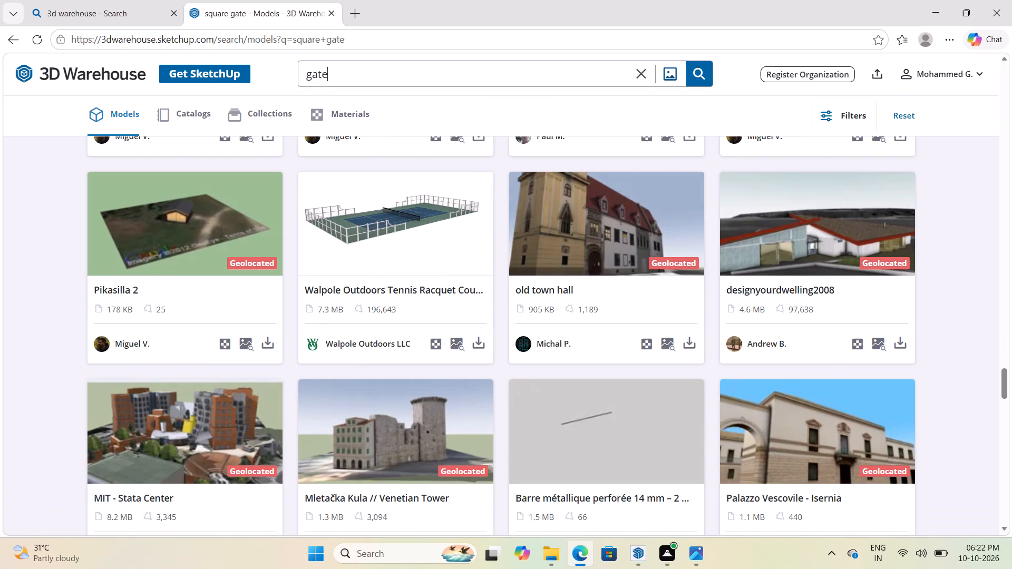
key("Return")
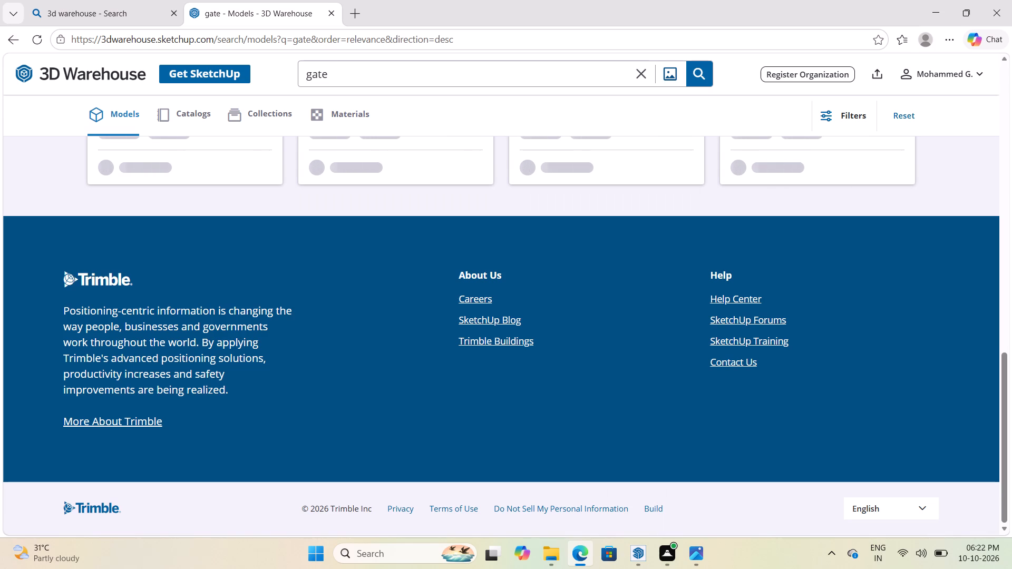
Look through the gate results from the top of the list, comparing the designs for a suitable house gate.
scroll(558, 243, "down", 1)
scroll(558, 243, "up", 7)
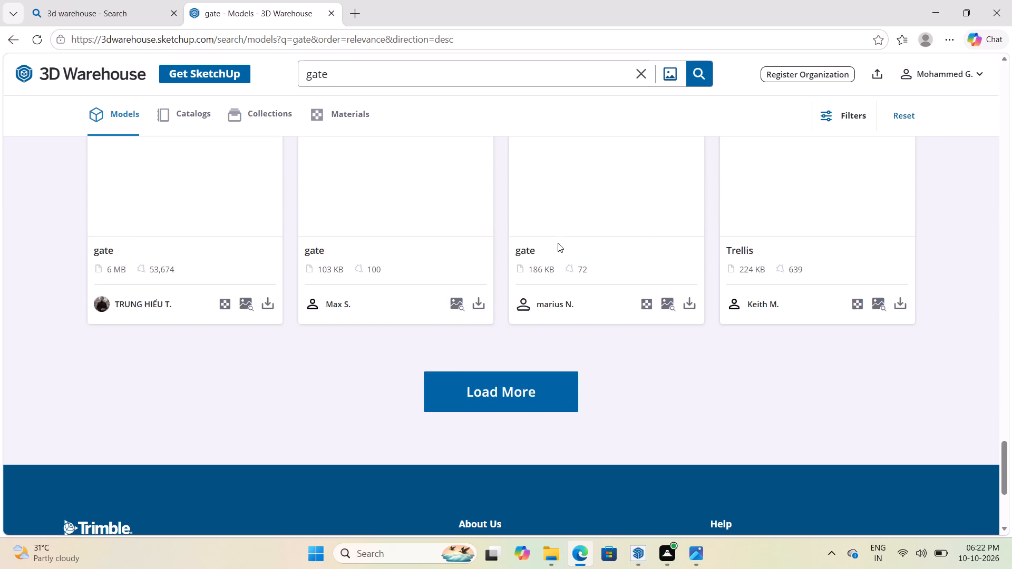
scroll(558, 243, "up", 20)
scroll(558, 243, "up", 20)
scroll(558, 243, "up", 9)
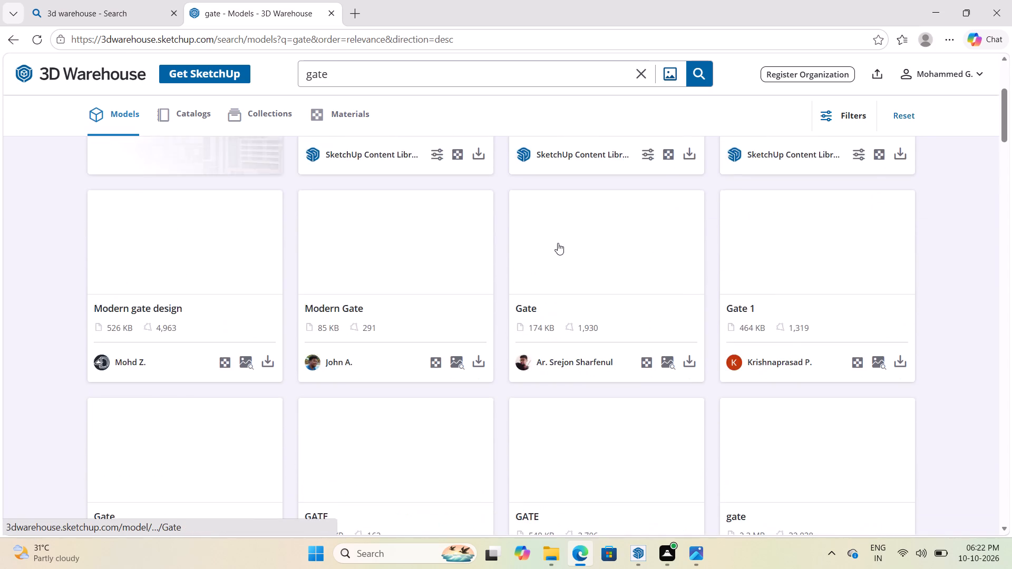
scroll(558, 243, "up", 9)
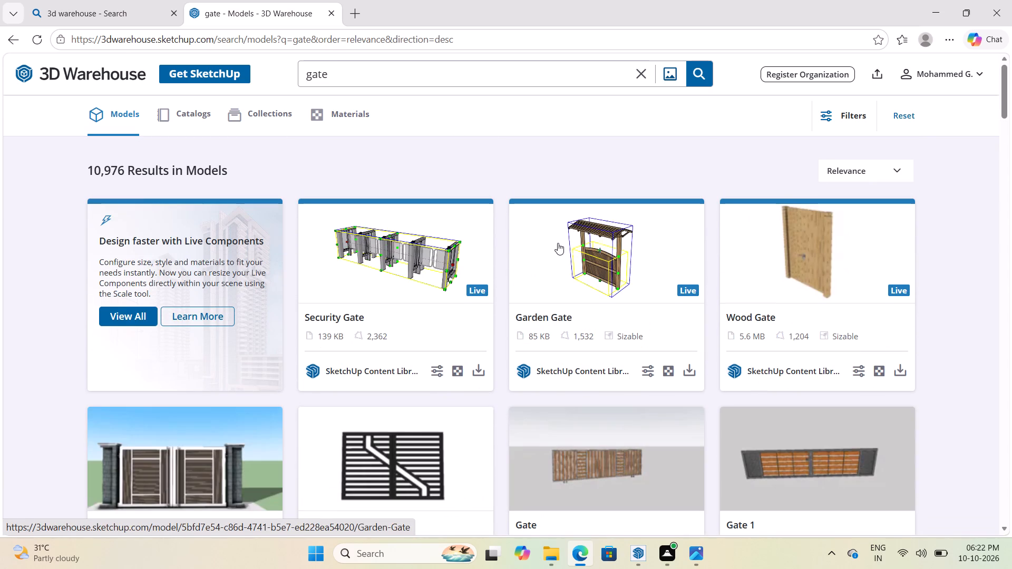
scroll(558, 243, "down", 8)
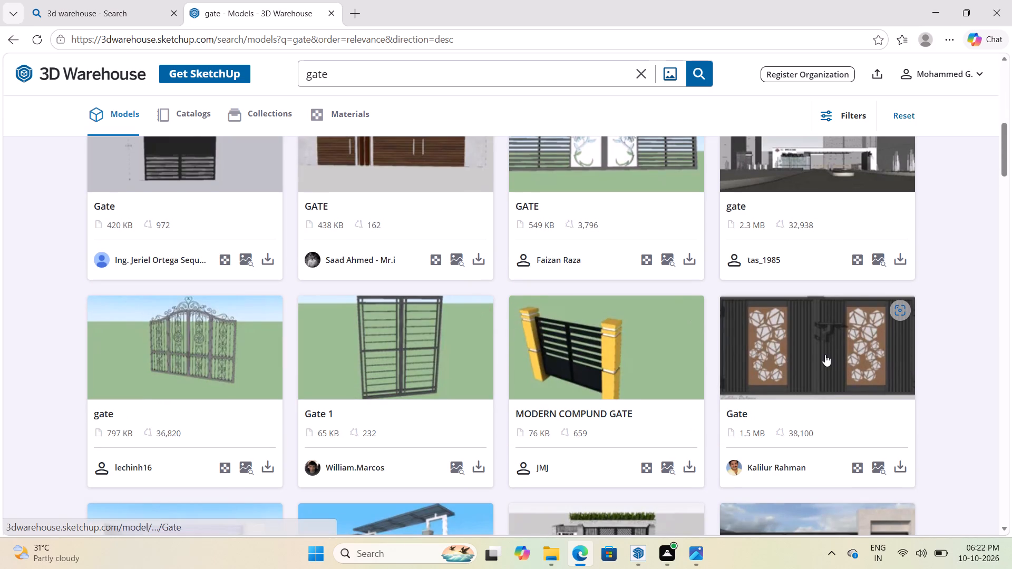
scroll(753, 374, "down", 2)
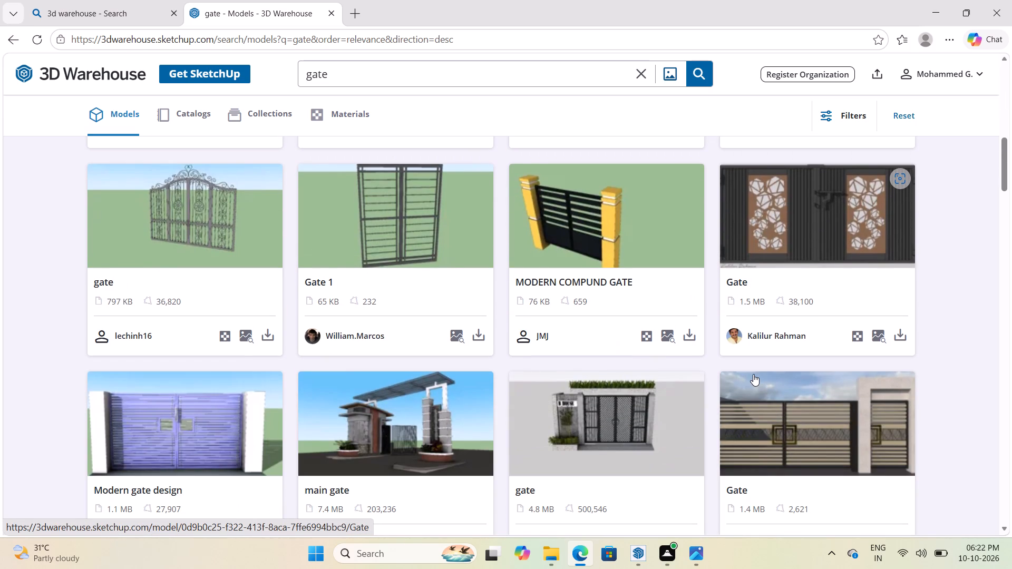
scroll(753, 374, "down", 4)
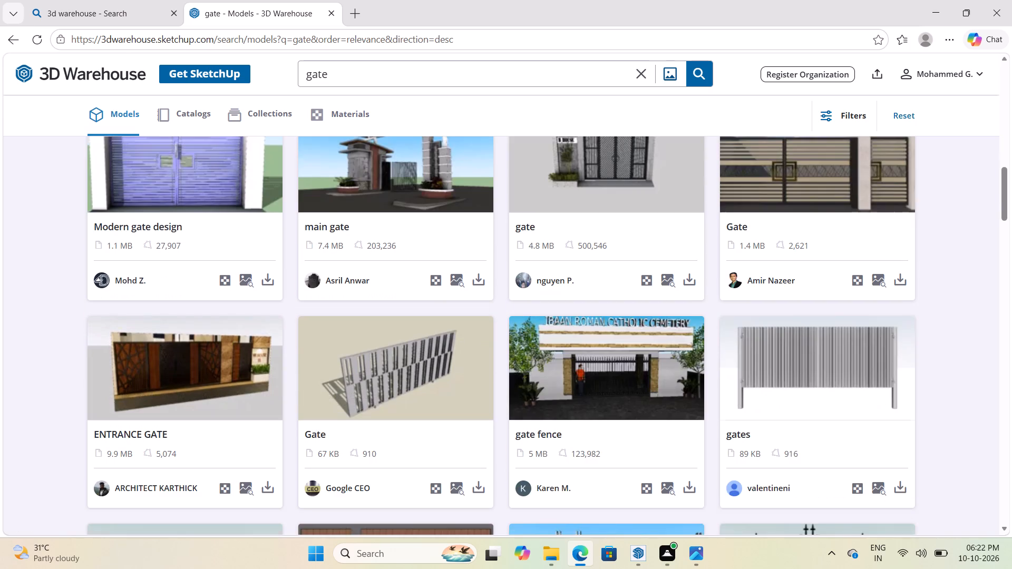
scroll(753, 374, "down", 4)
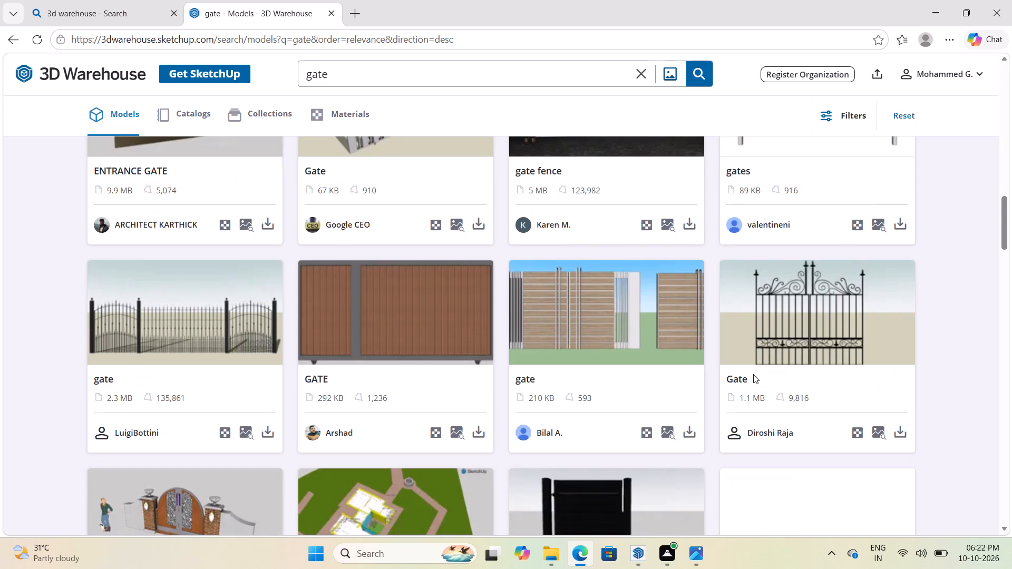
scroll(753, 374, "down", 15)
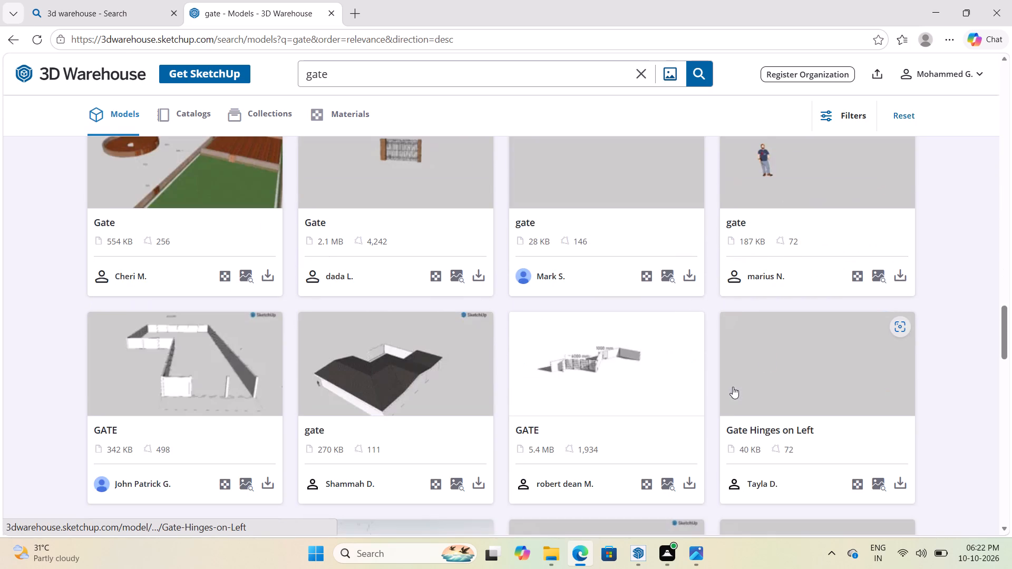
scroll(733, 387, "down", 7)
scroll(621, 357, "down", 6)
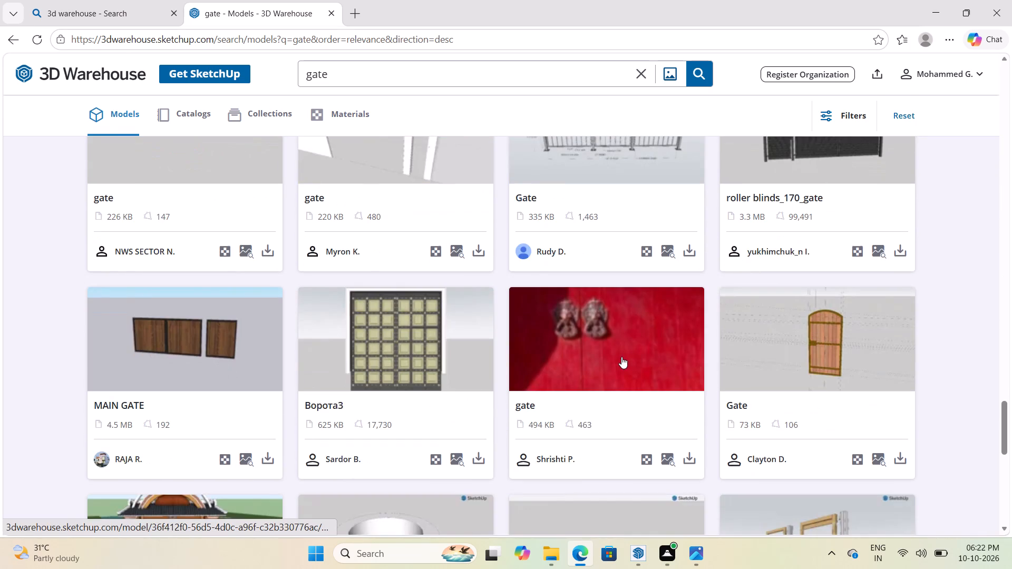
scroll(621, 357, "up", 5)
scroll(621, 357, "down", 6)
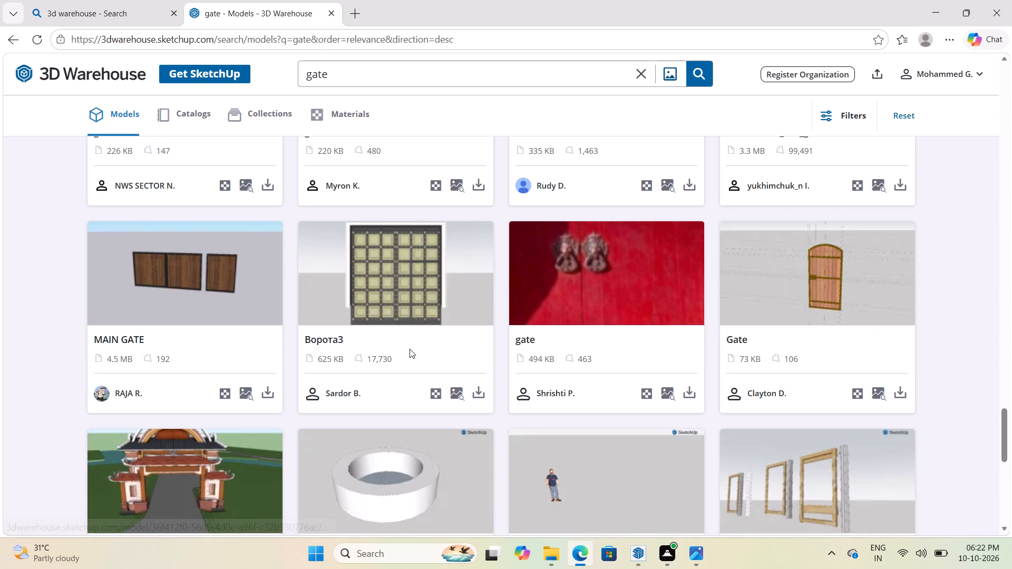
scroll(442, 326, "down", 5)
Load more gate results and look through them down to the end of the list for a design that suits the house.
left_click(463, 346)
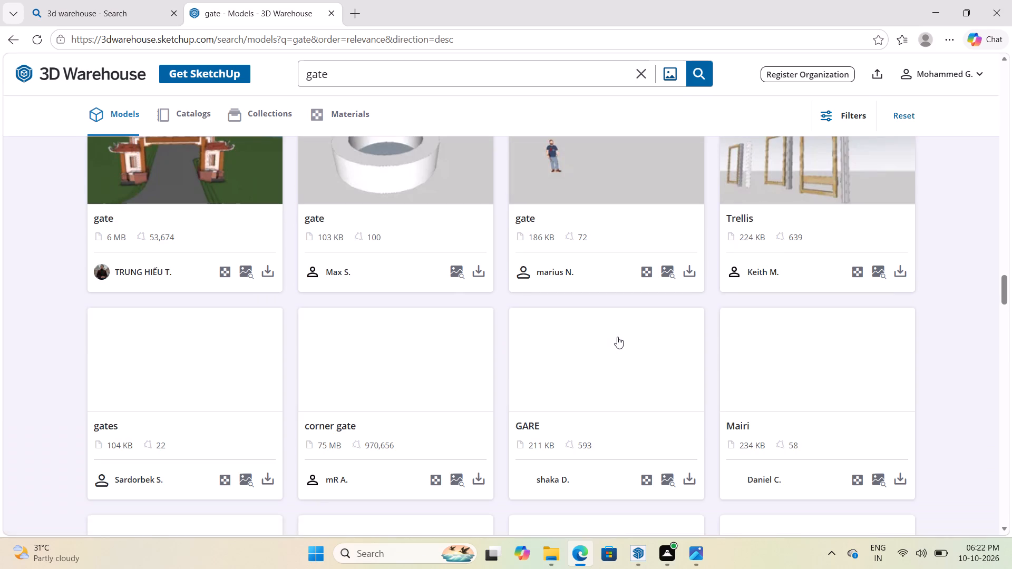
scroll(602, 345, "down", 5)
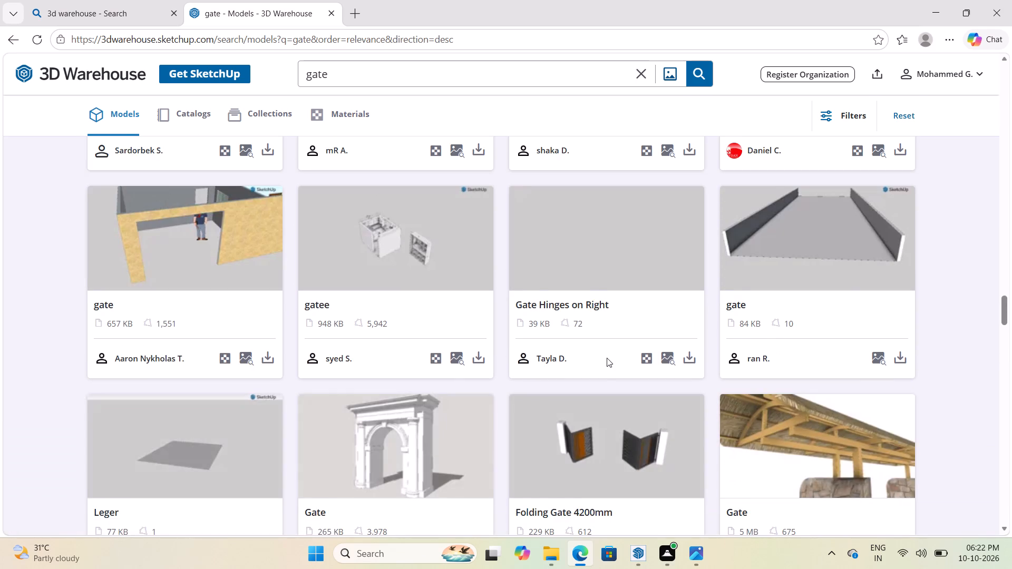
scroll(607, 358, "down", 10)
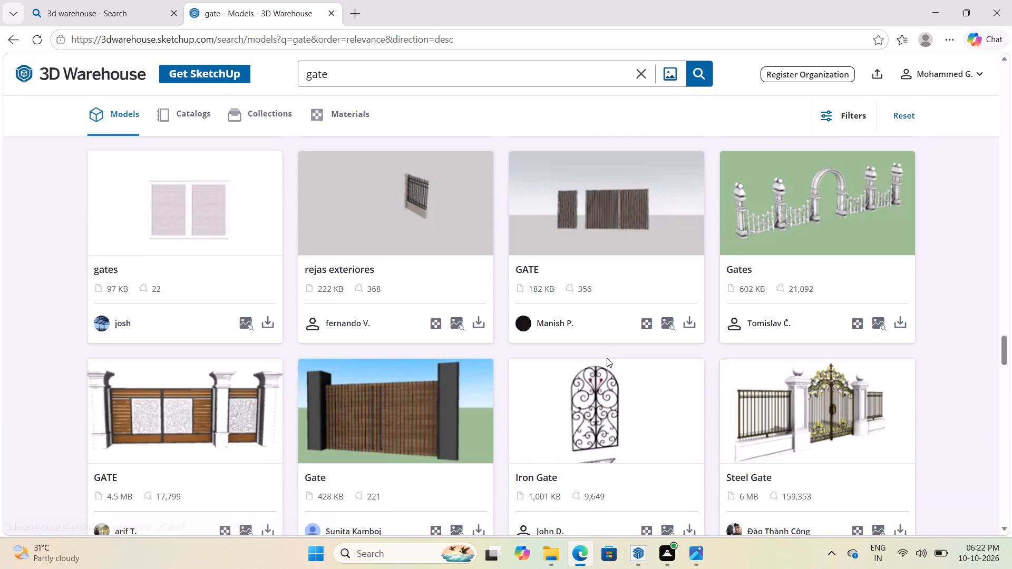
scroll(607, 358, "down", 3)
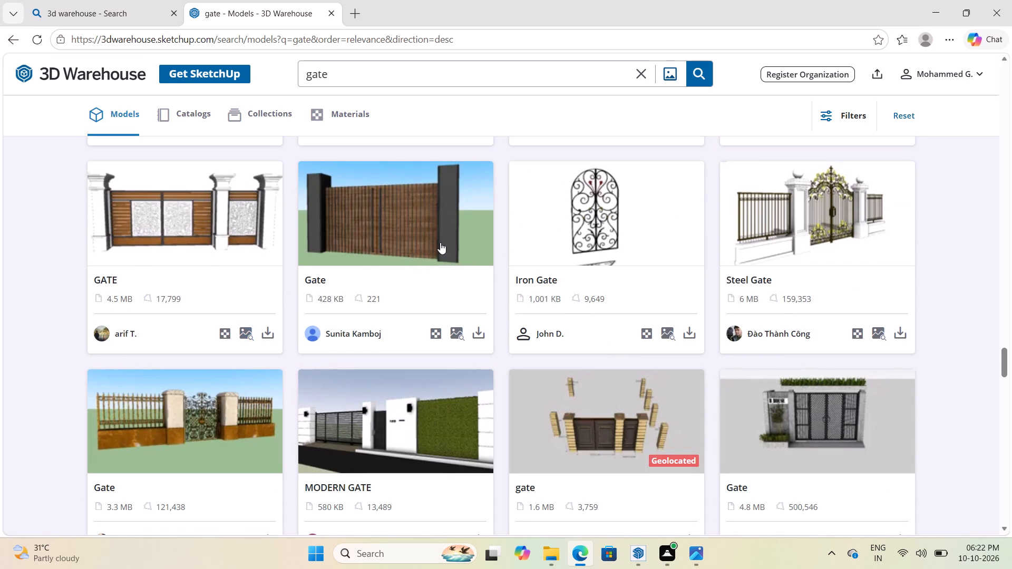
scroll(597, 220, "down", 2)
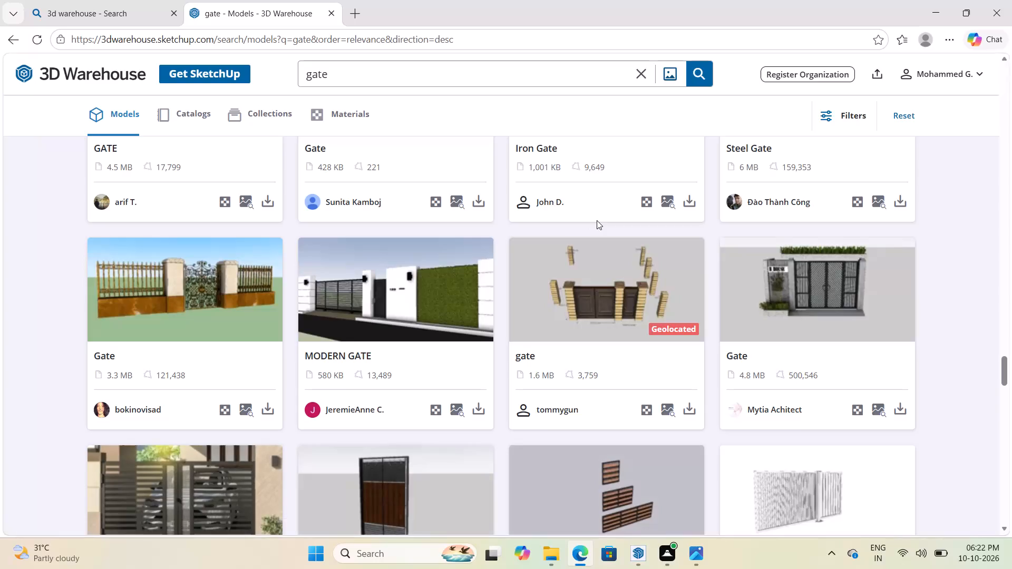
scroll(512, 242, "down", 2)
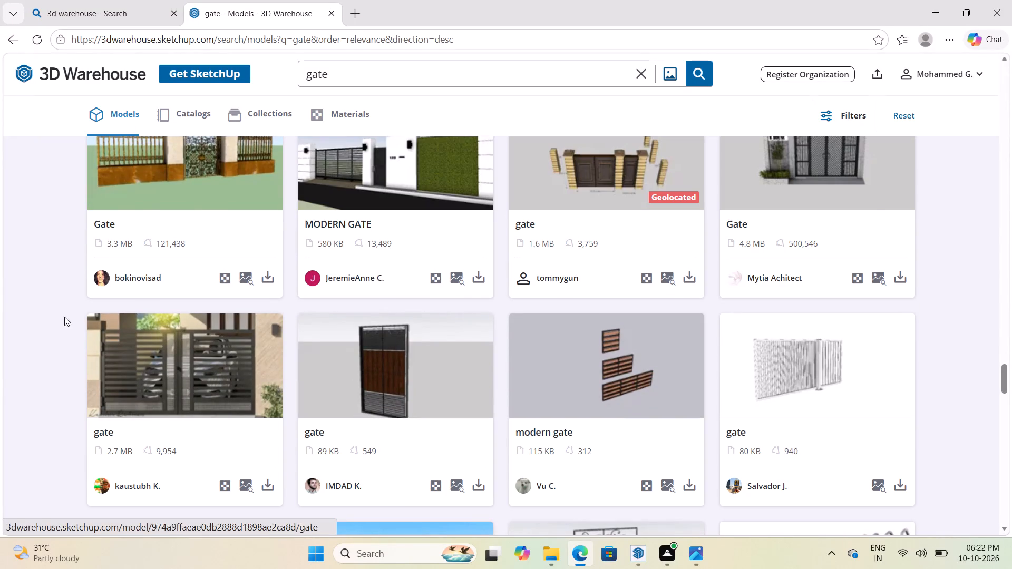
scroll(567, 261, "down", 2)
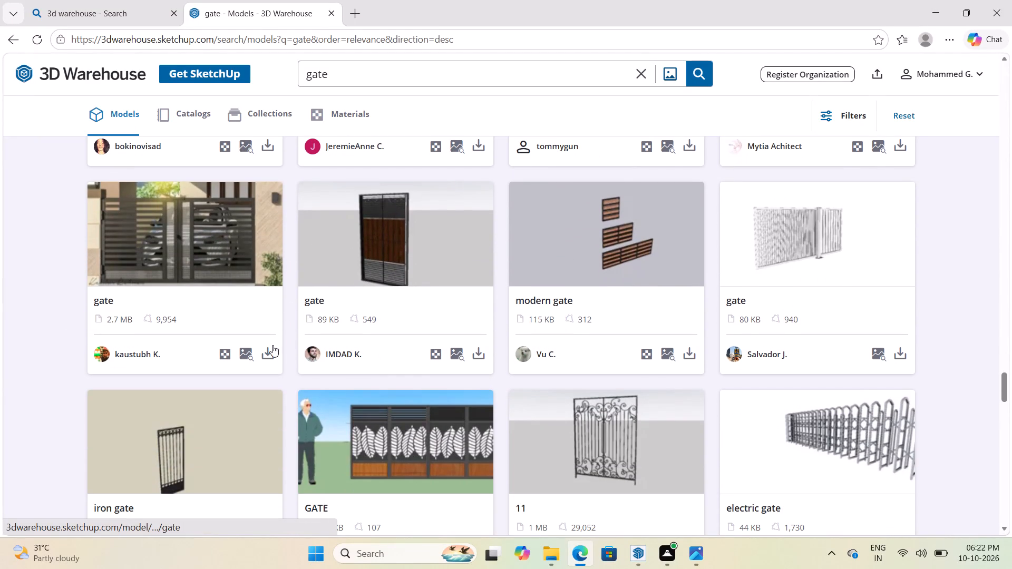
scroll(316, 307, "down", 4)
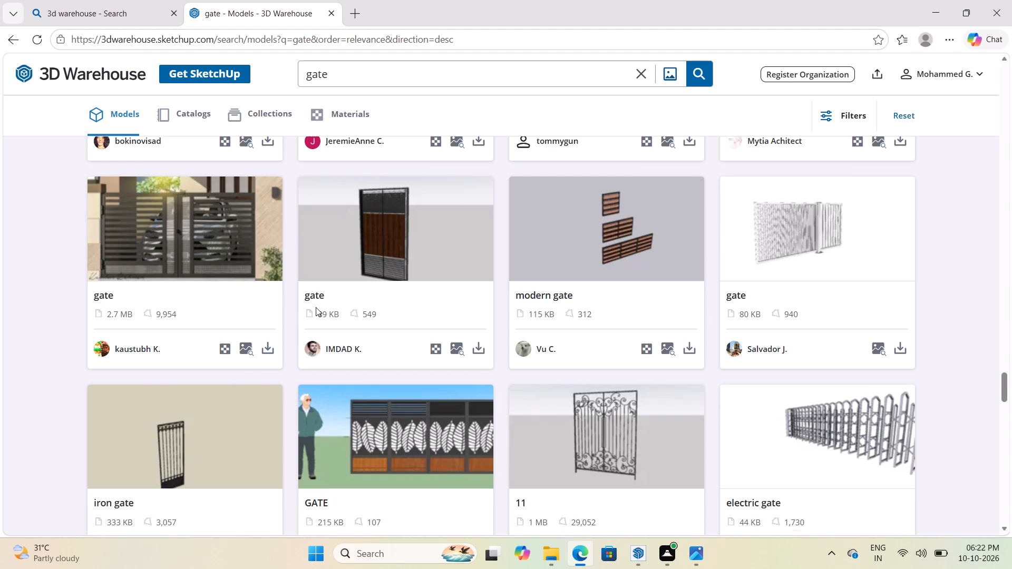
scroll(316, 307, "down", 5)
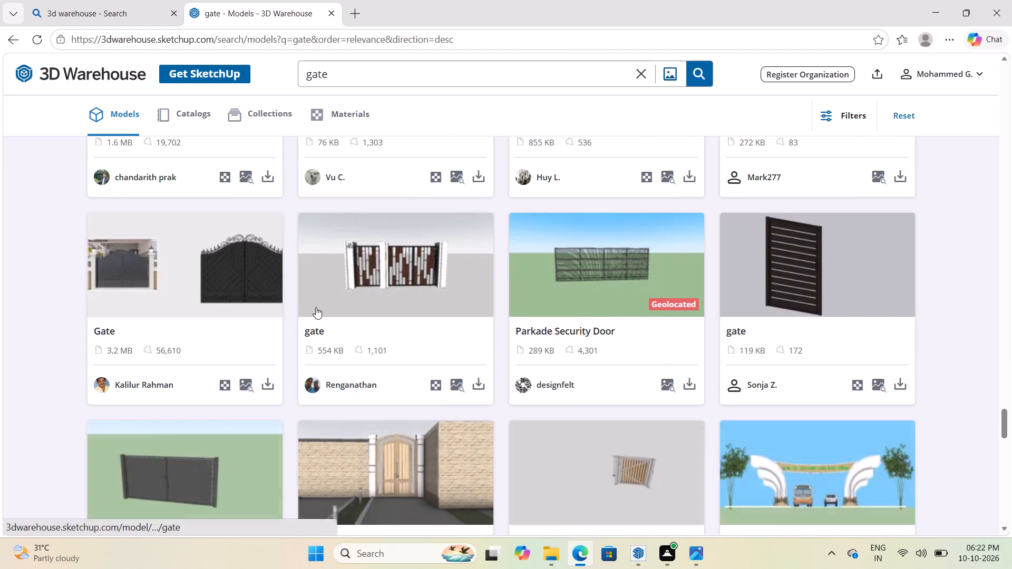
scroll(316, 307, "down", 3)
scroll(316, 307, "up", 2)
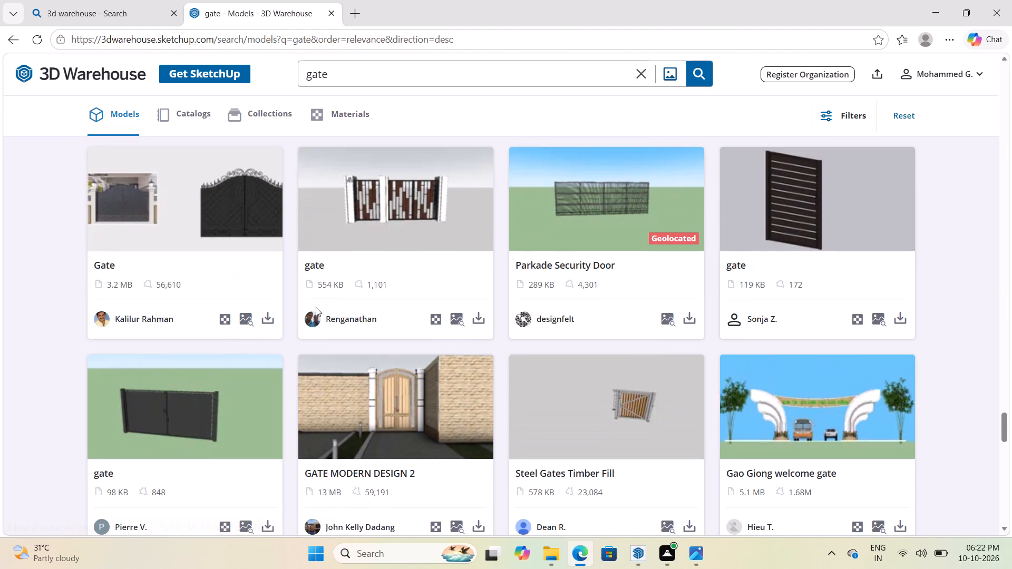
scroll(316, 307, "down", 1)
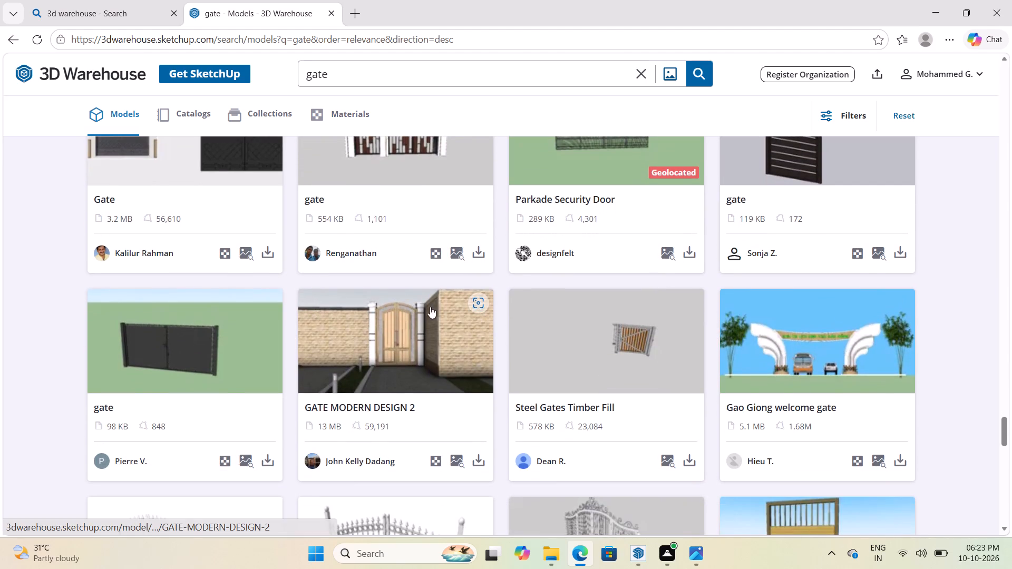
scroll(459, 297, "down", 4)
scroll(384, 304, "down", 2)
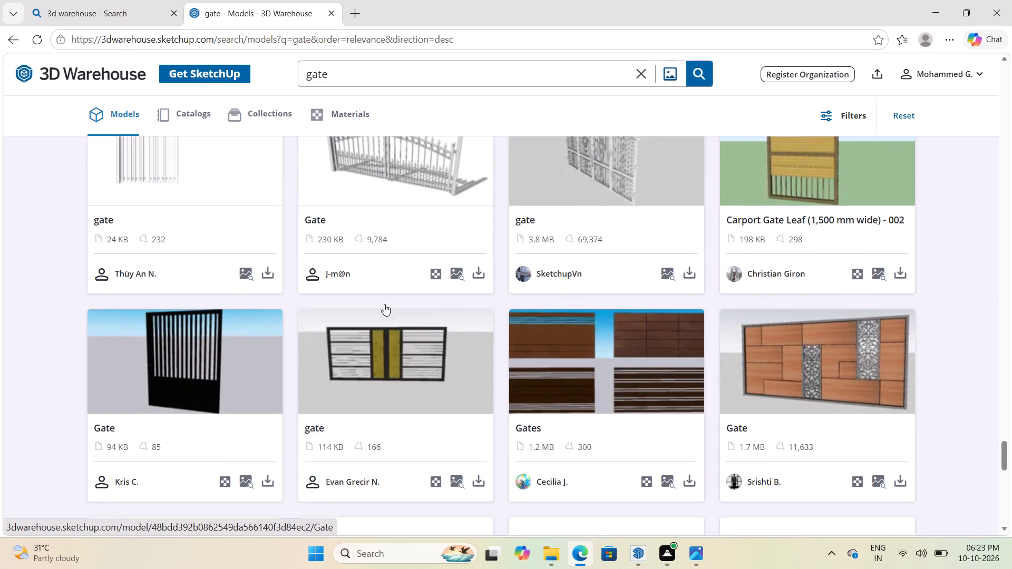
scroll(384, 304, "down", 13)
scroll(478, 257, "up", 3)
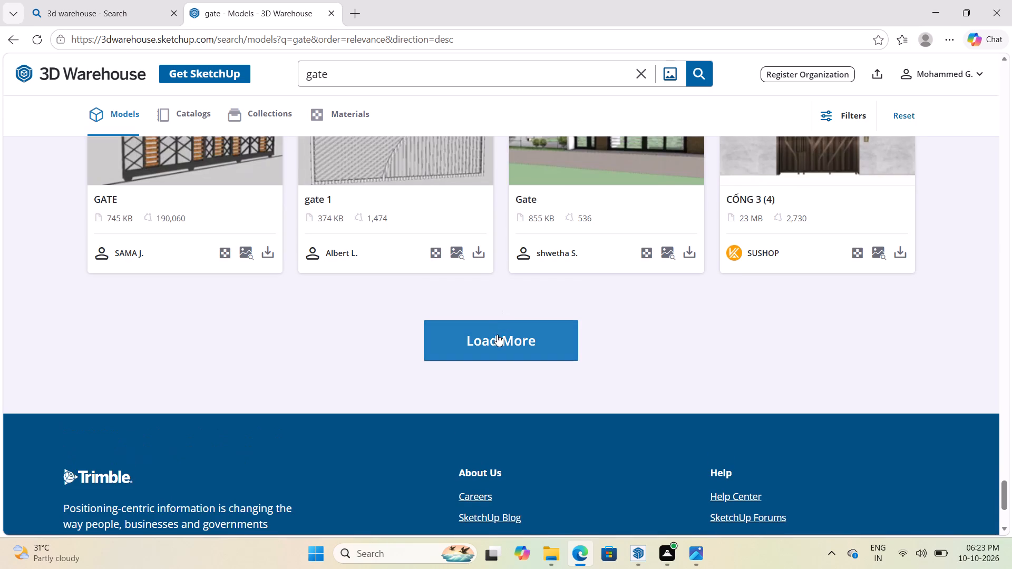
Load another batch of gate results and open the dark wooden double gate with white laser-cut panels.
left_click(497, 335)
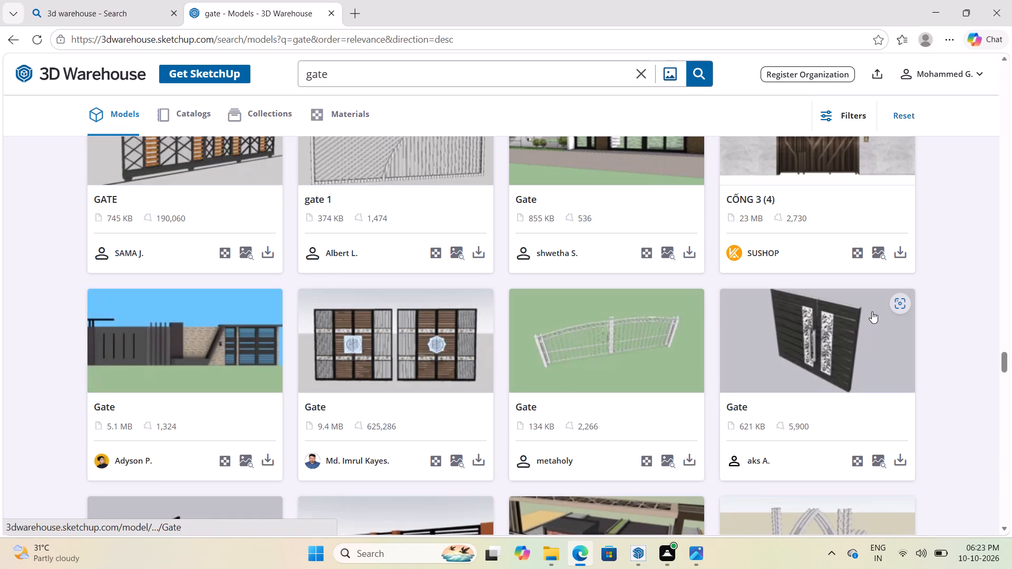
left_click(839, 335)
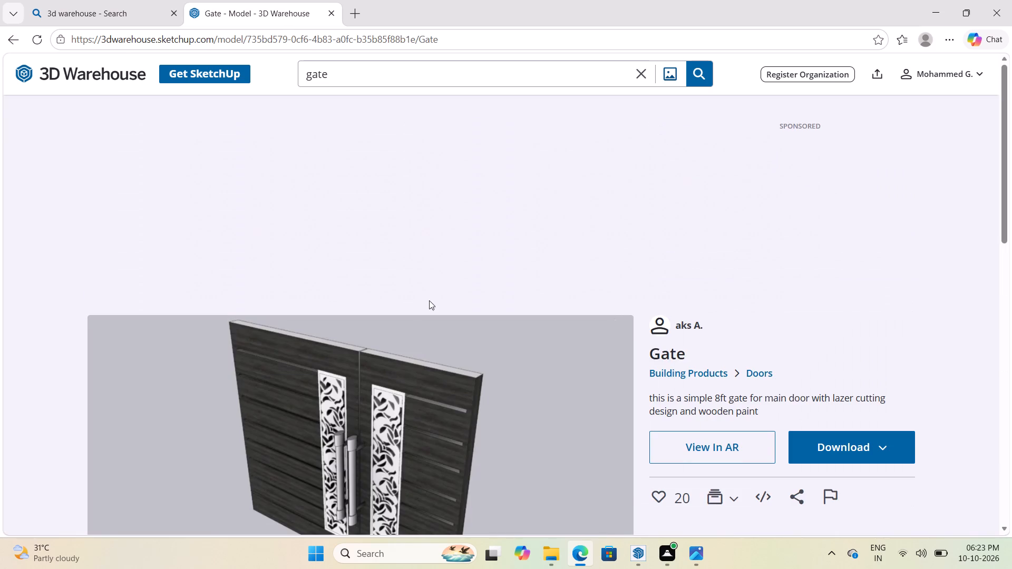
scroll(429, 291, "down", 2)
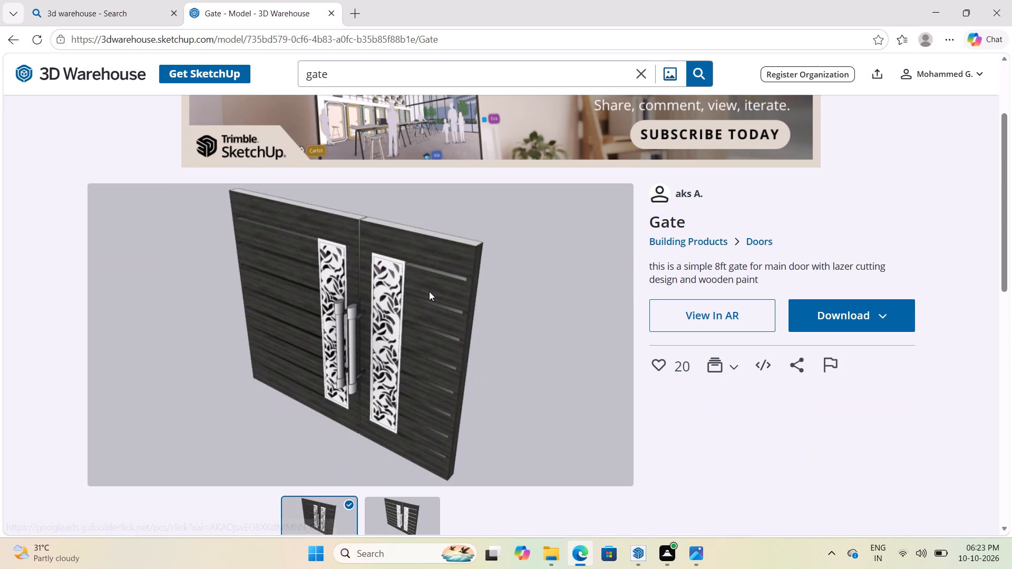
Download the gate model as a SketchUp file, skipping the video and declining the subscription offer.
left_click(876, 312)
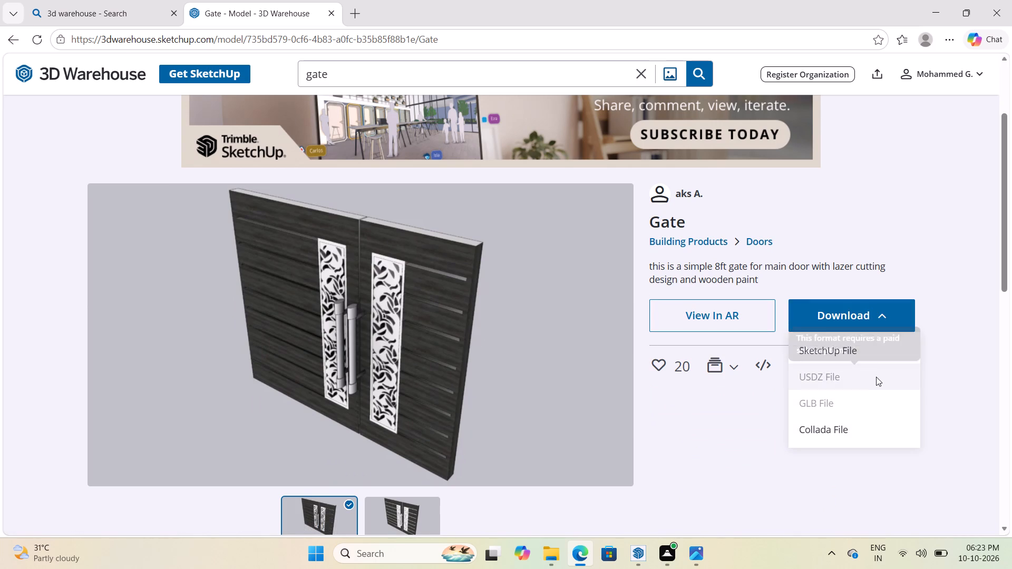
left_click(869, 358)
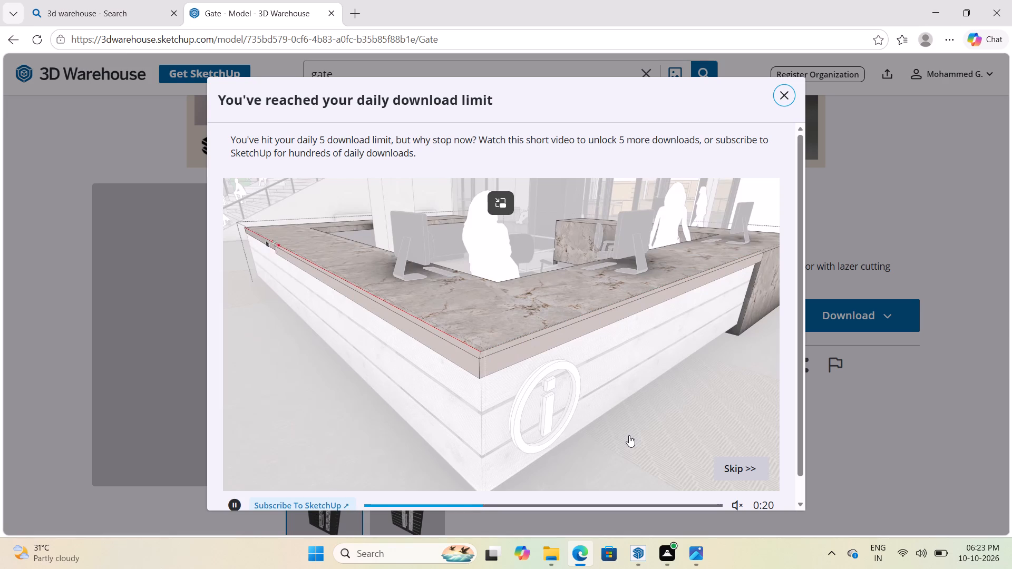
left_click(753, 470)
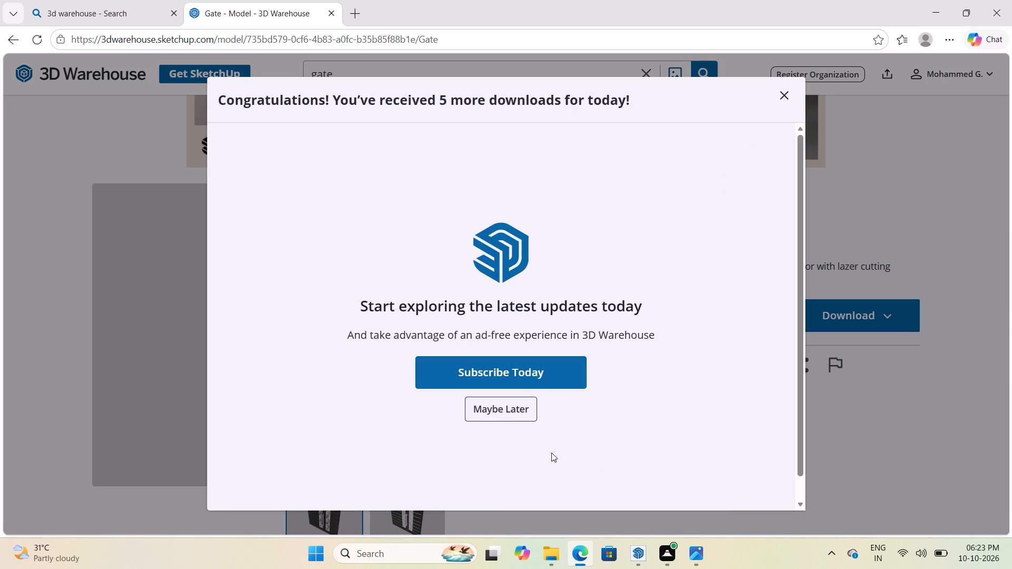
left_click(514, 411)
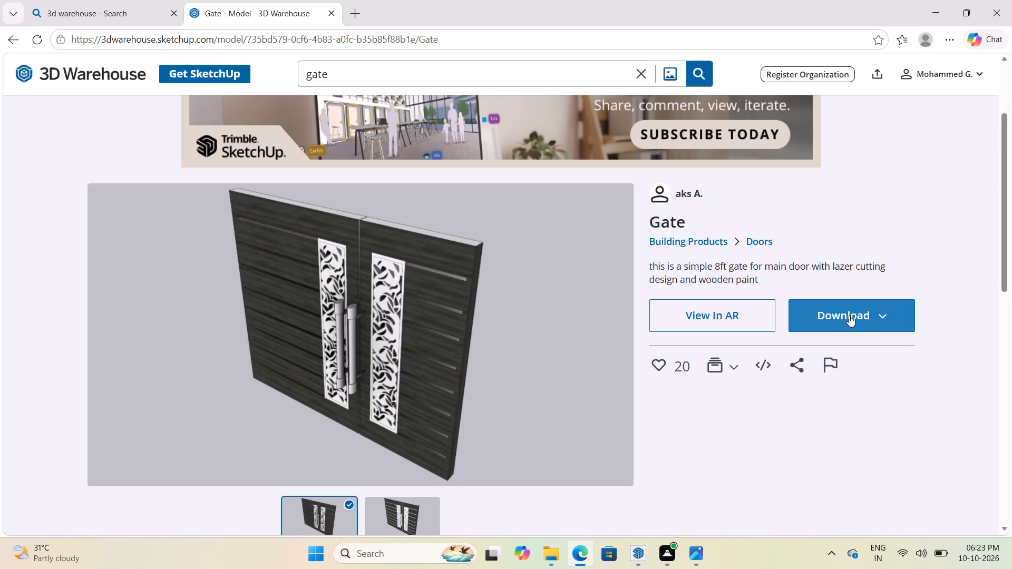
left_click(849, 315)
left_click(858, 360)
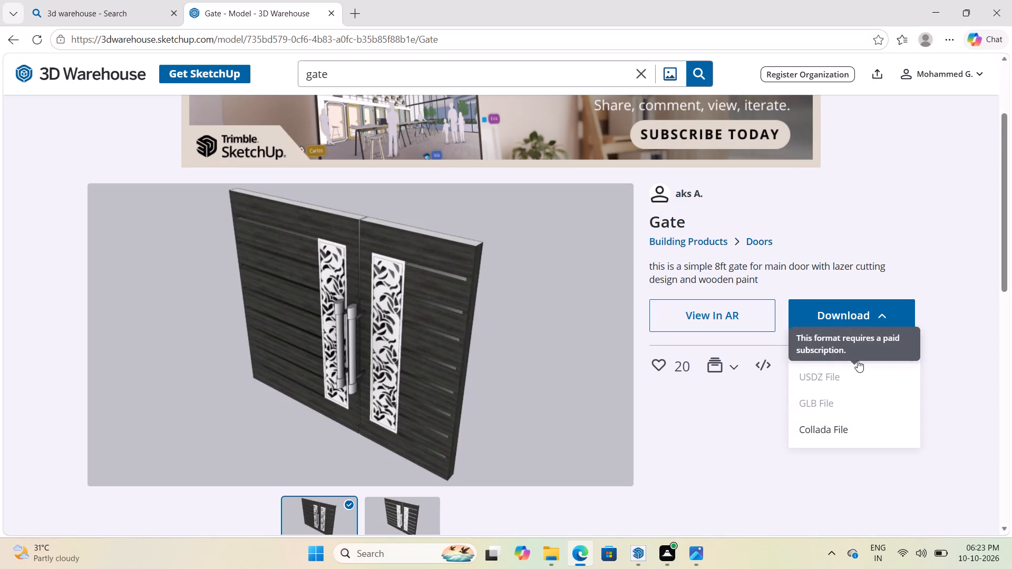
Switch to SketchUp, import the downloaded gate file Component_51.skp and place it on the open ground beside the house.
left_click(944, 8)
scroll(307, 277, "down", 4)
scroll(450, 403, "up", 3)
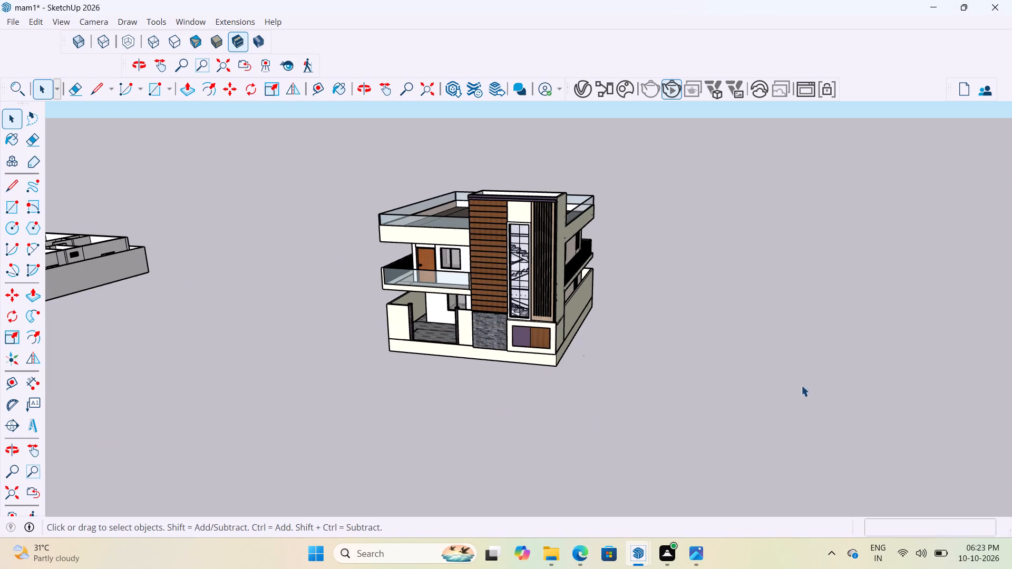
middle_click_drag(637, 396, 663, 400)
left_click(0, 19)
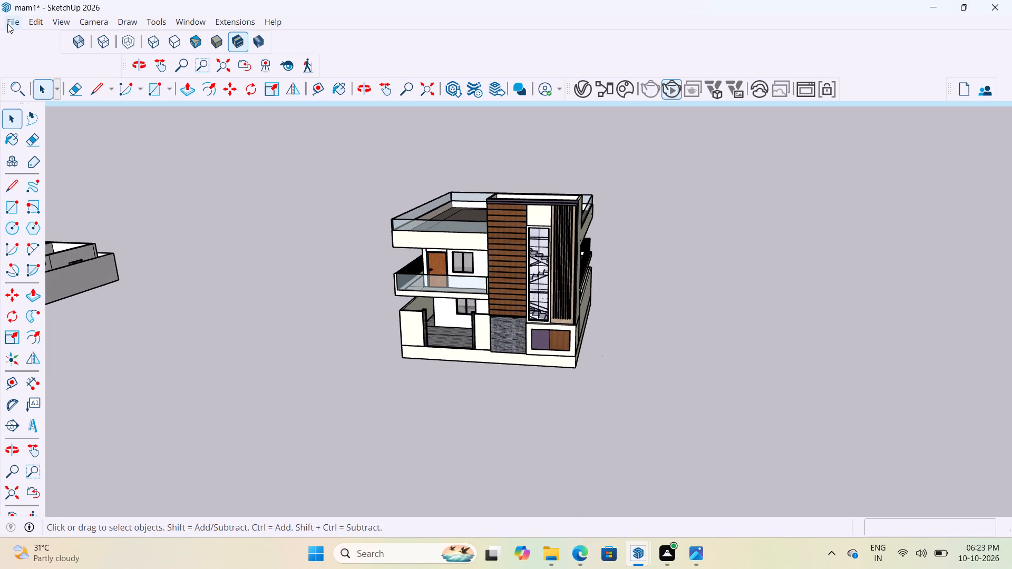
left_click(7, 24)
left_click(46, 204)
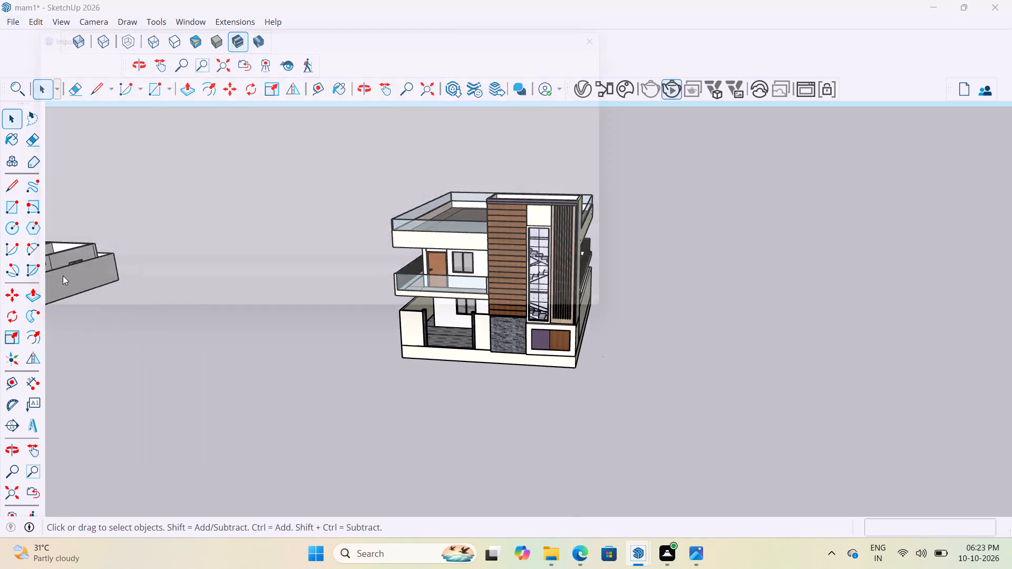
left_click(173, 129)
left_click(518, 303)
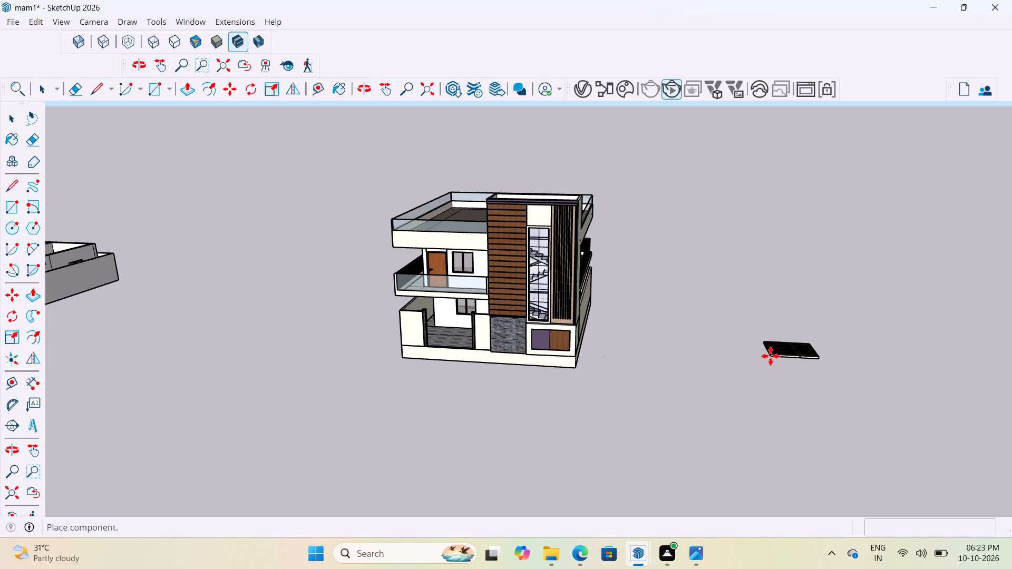
left_click(763, 367)
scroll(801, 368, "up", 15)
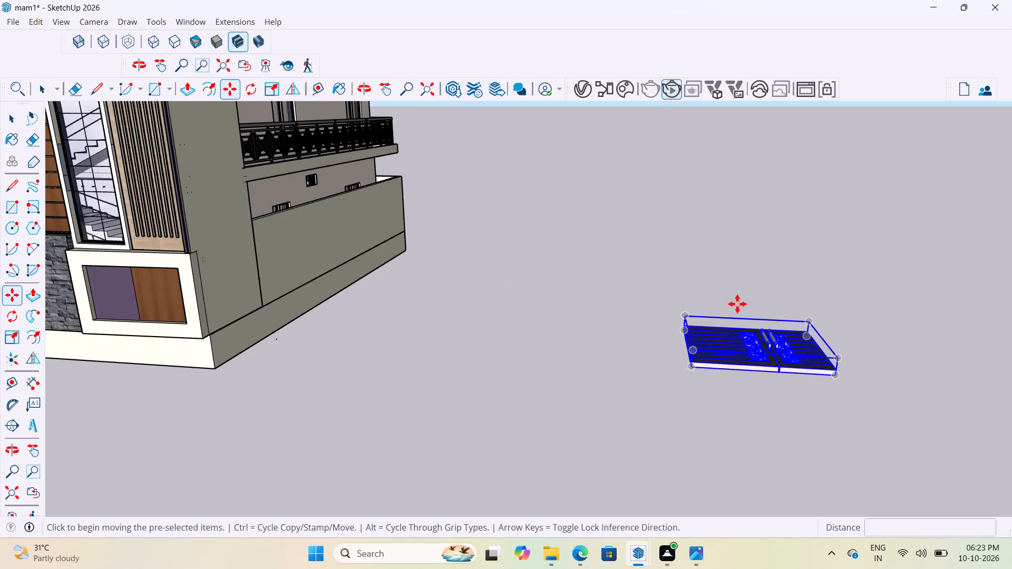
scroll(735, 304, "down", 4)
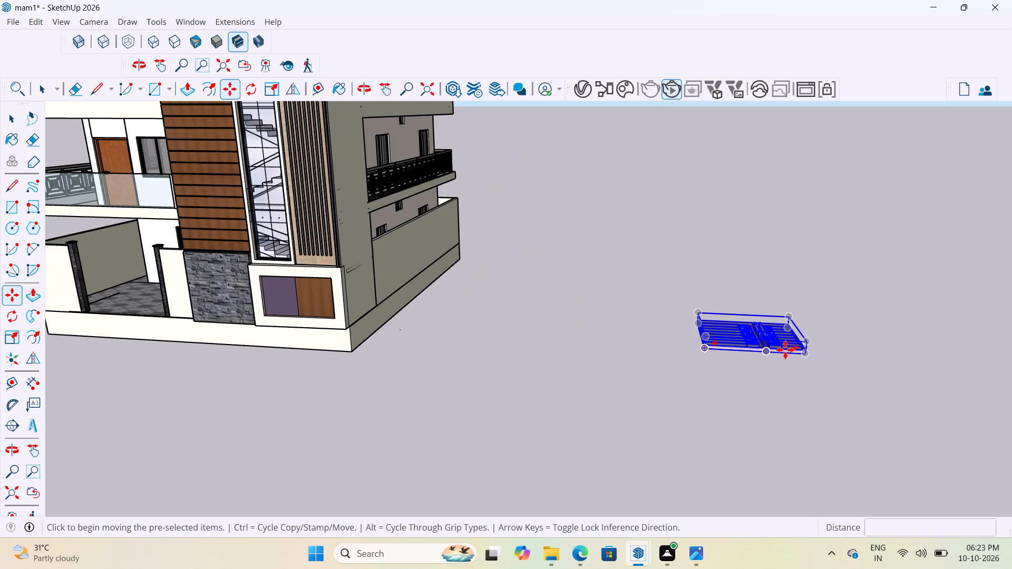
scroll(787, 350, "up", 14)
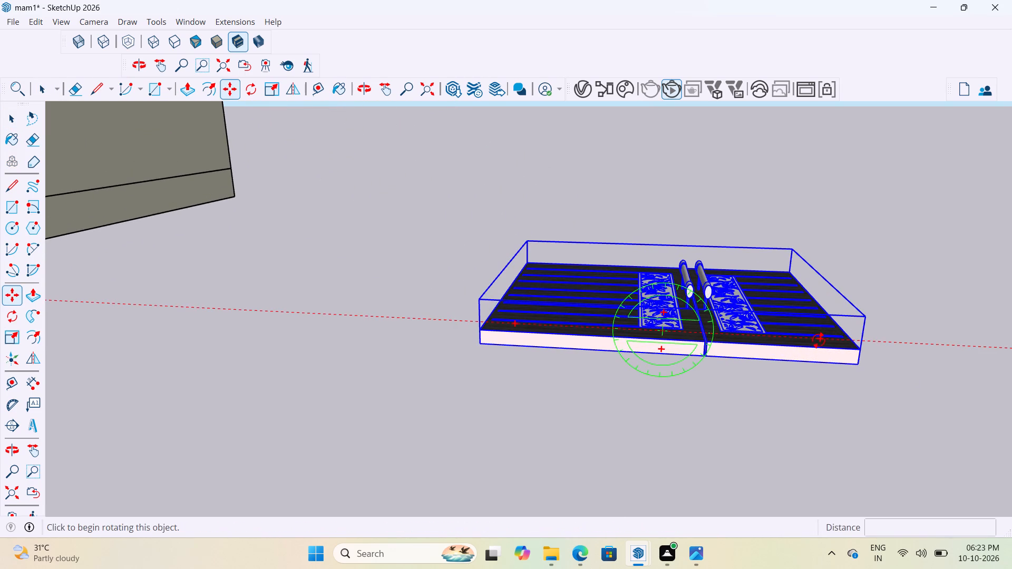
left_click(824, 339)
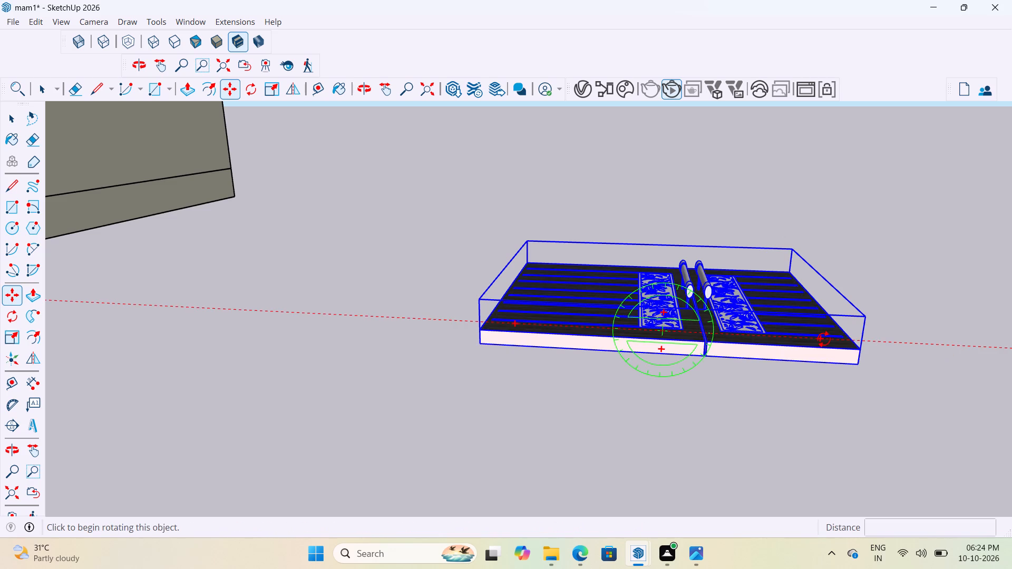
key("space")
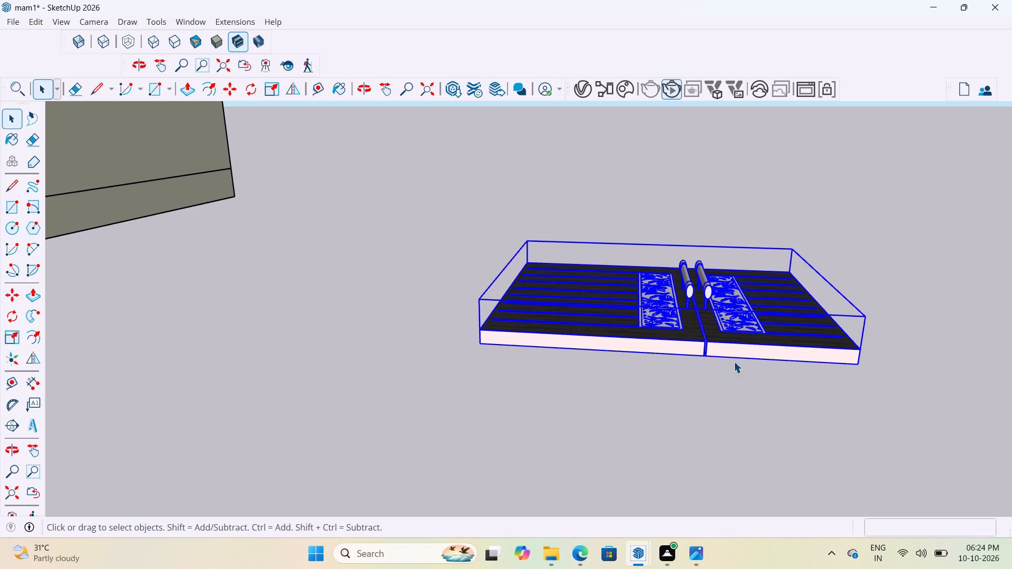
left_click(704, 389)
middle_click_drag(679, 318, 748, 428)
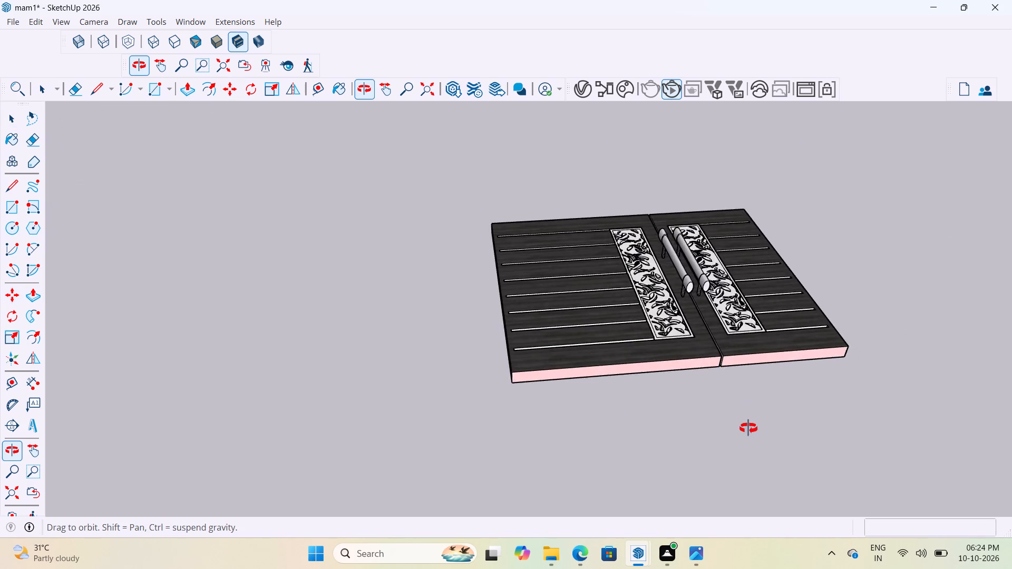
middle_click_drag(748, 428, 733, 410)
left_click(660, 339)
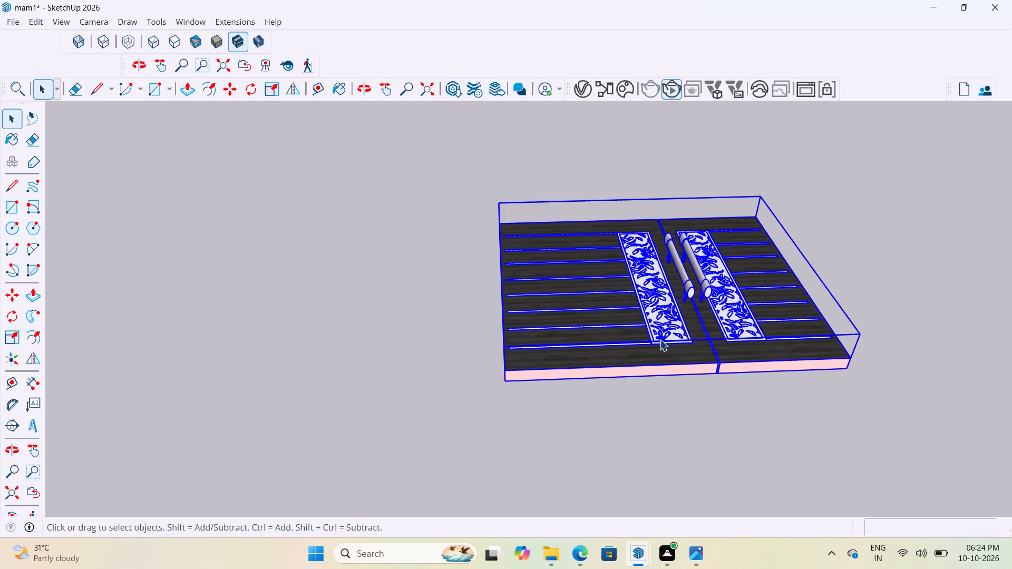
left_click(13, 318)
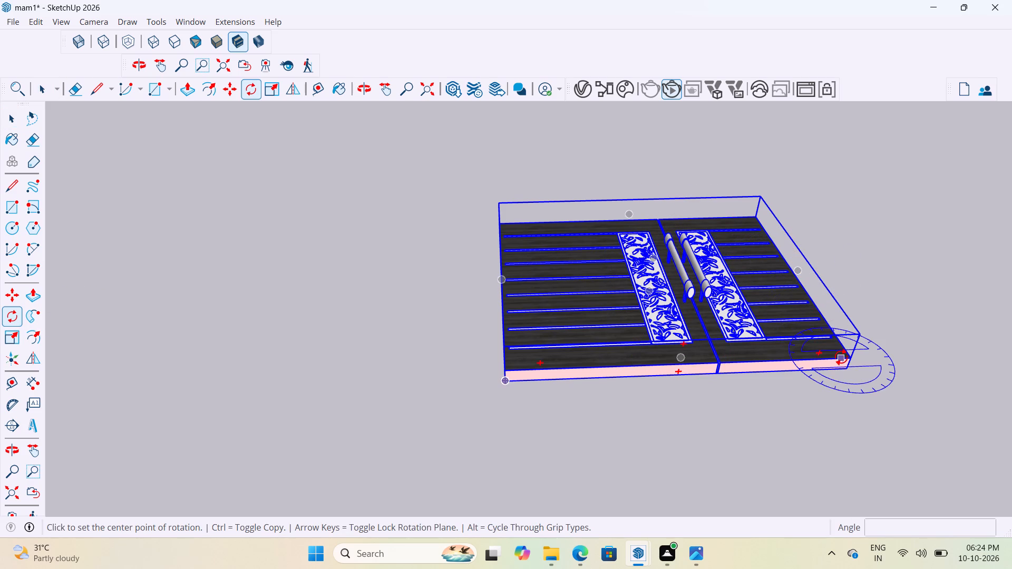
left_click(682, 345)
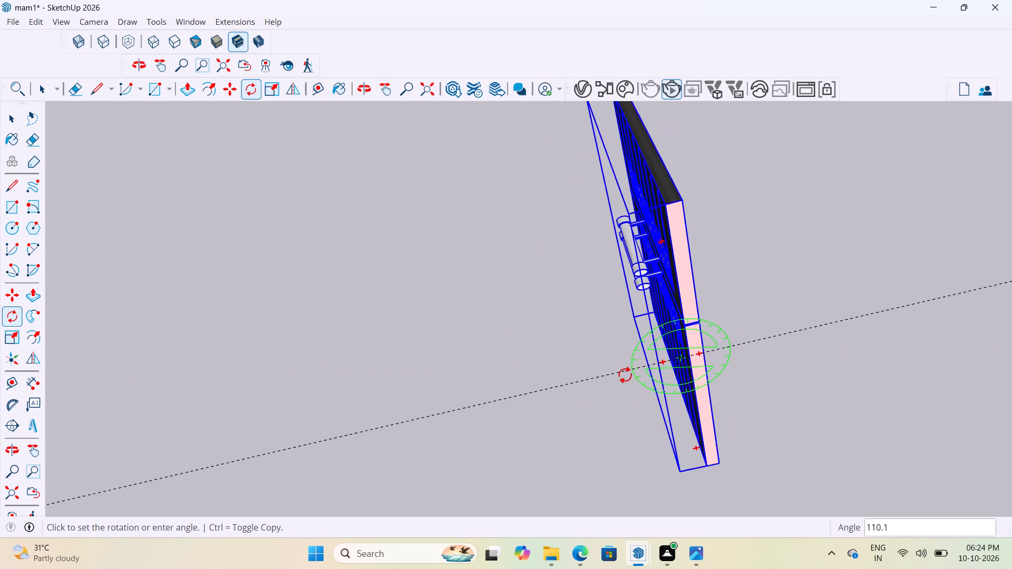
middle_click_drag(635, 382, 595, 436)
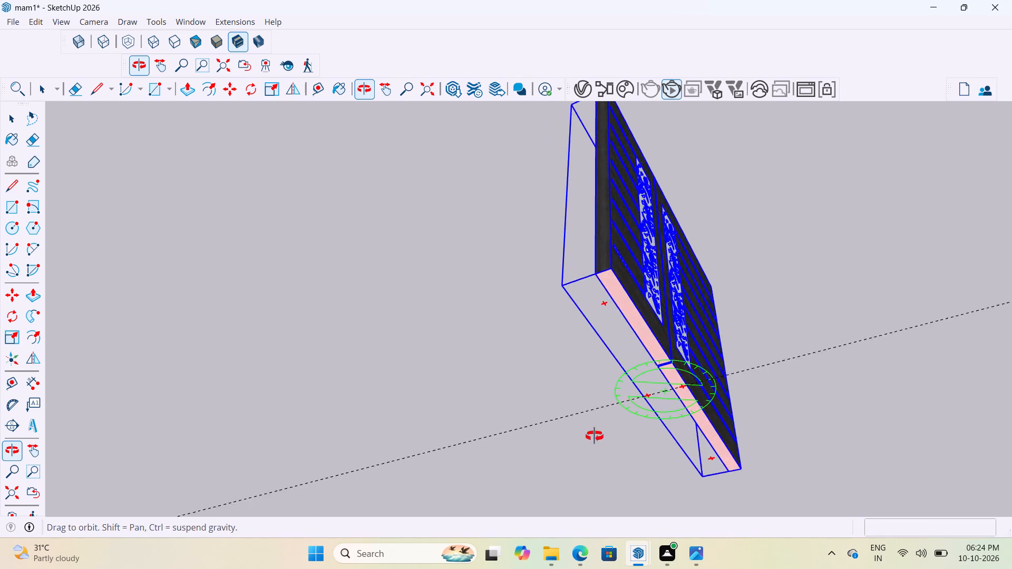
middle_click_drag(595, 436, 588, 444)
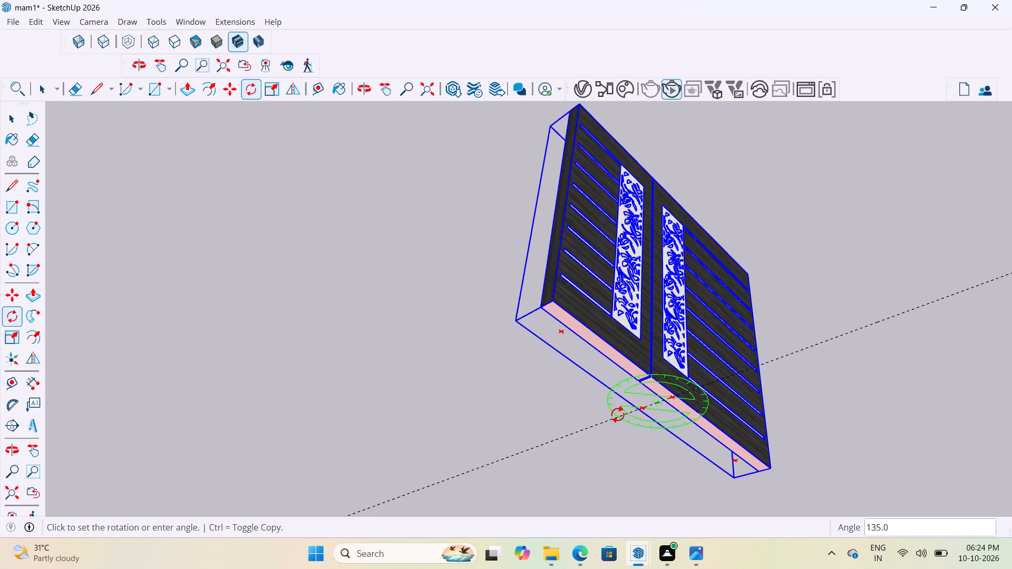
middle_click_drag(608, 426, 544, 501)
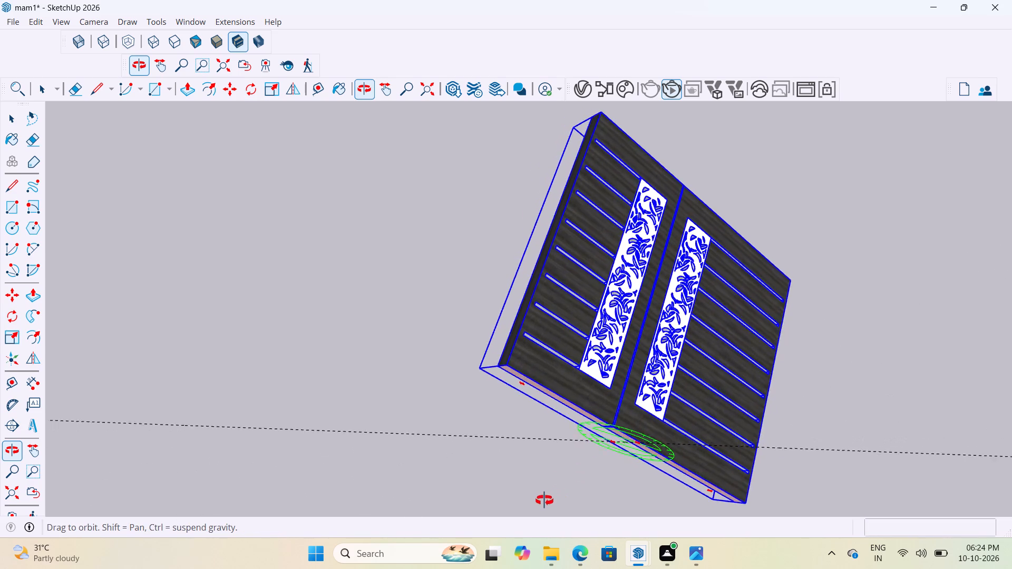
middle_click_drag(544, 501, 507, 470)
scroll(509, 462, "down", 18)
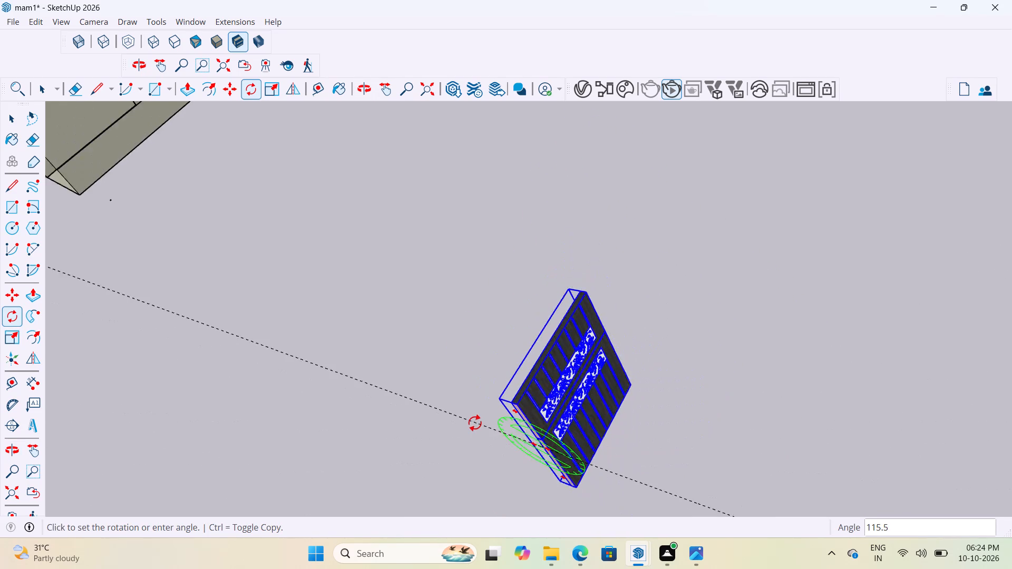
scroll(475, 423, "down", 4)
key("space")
Rotate the flat-lying gate 90° about its bottom corner so that it stands upright.
scroll(538, 396, "up", 2)
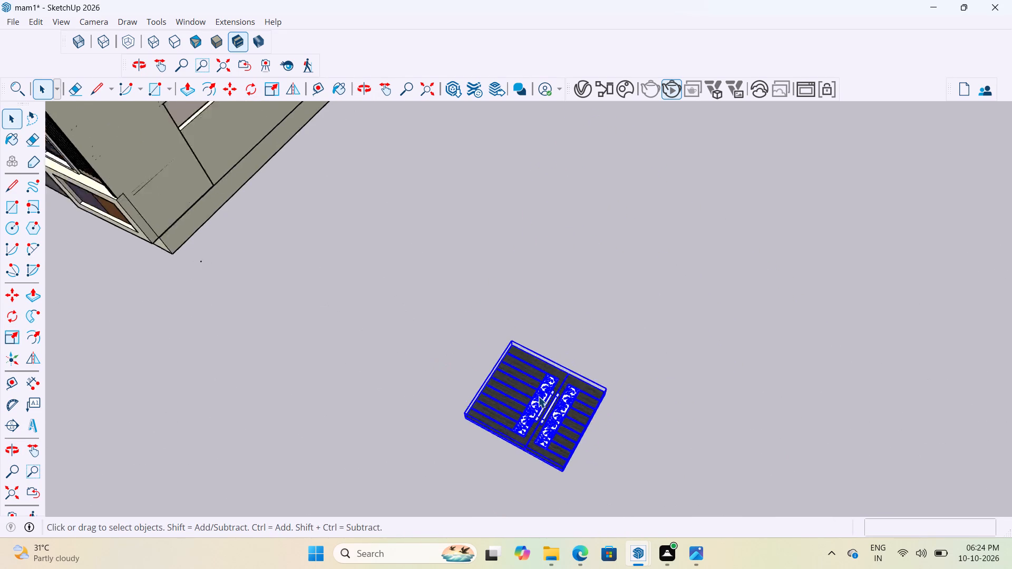
scroll(538, 396, "up", 10)
middle_click_drag(632, 353, 418, 191)
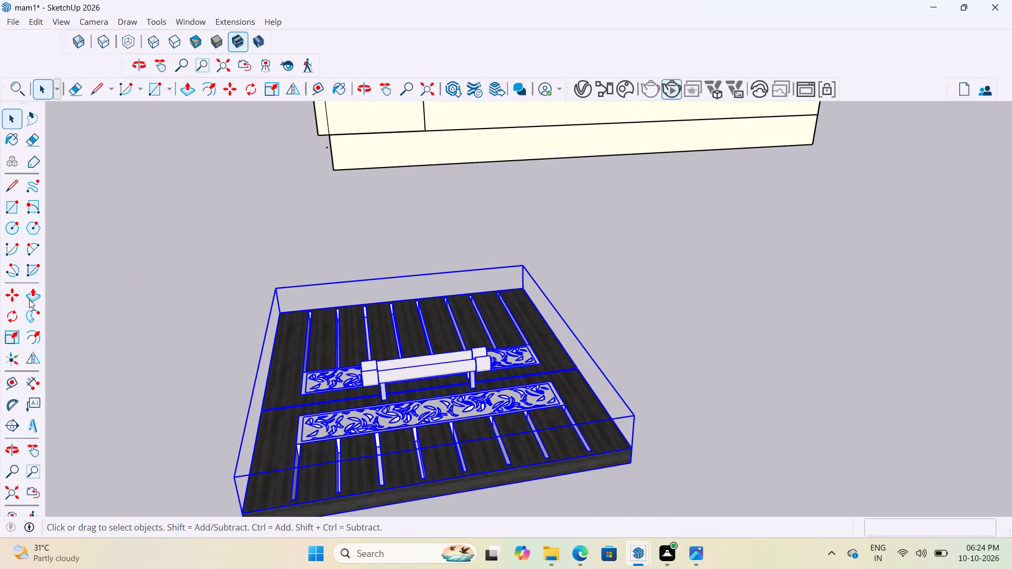
left_click(17, 322)
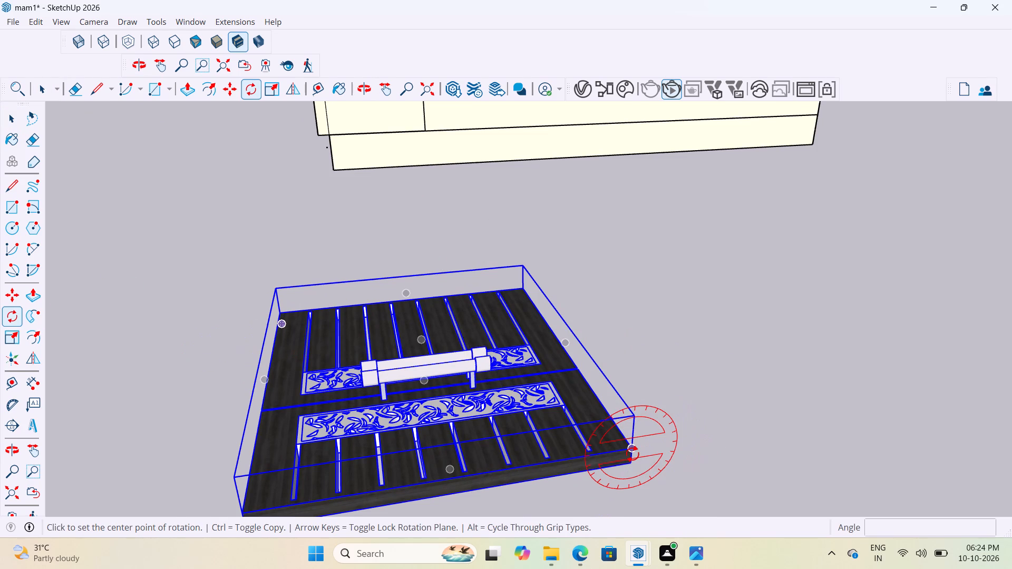
left_click(632, 454)
left_click(745, 410)
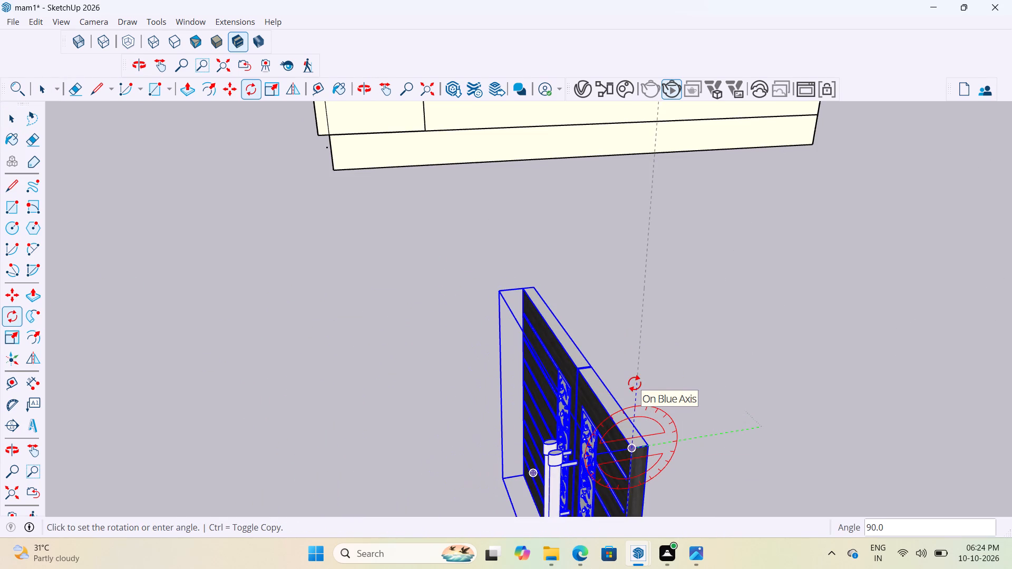
left_click(635, 383)
key("space")
left_click(713, 341)
Move the gate by its bottom corner into the compound wall opening, against the base of the black granite pillar farther from the stone-clad wall.
scroll(686, 323, "down", 4)
middle_click_drag(667, 363, 730, 376)
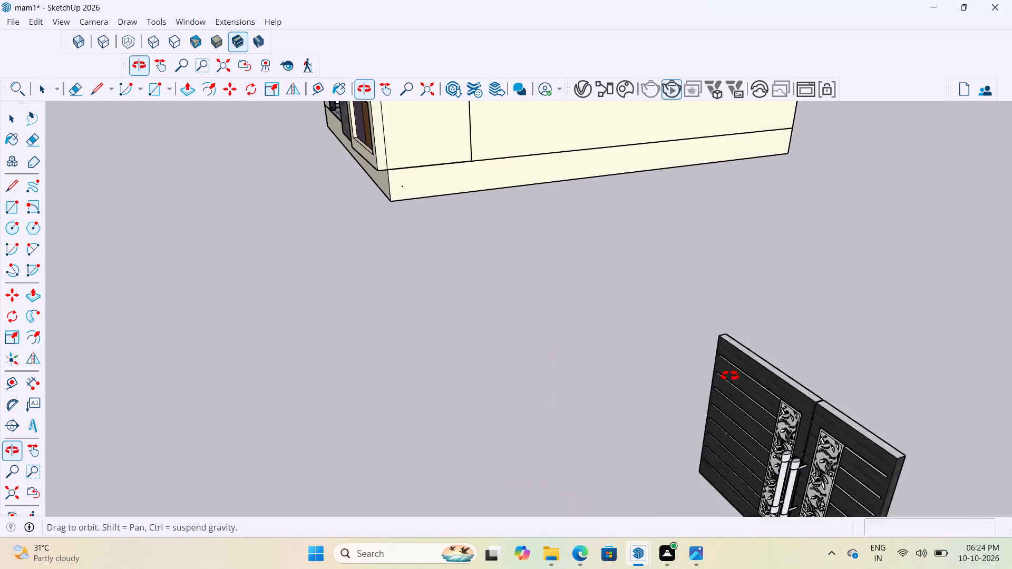
middle_click_drag(730, 376, 763, 376)
scroll(558, 324, "down", 5)
scroll(897, 422, "up", 6)
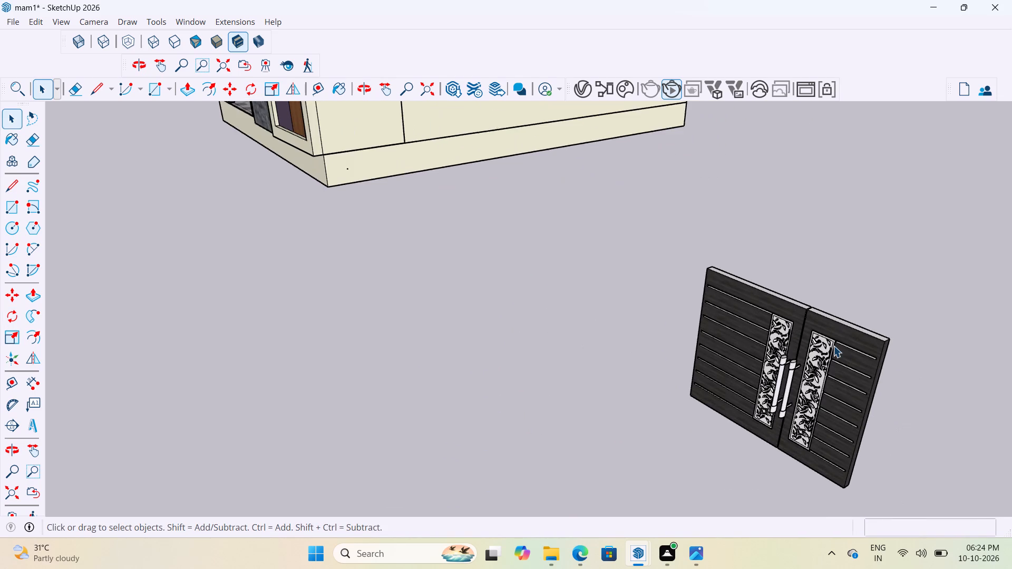
scroll(833, 346, "up", 2)
middle_click_drag(833, 346, 884, 352)
scroll(884, 353, "down", 5)
left_click(842, 383)
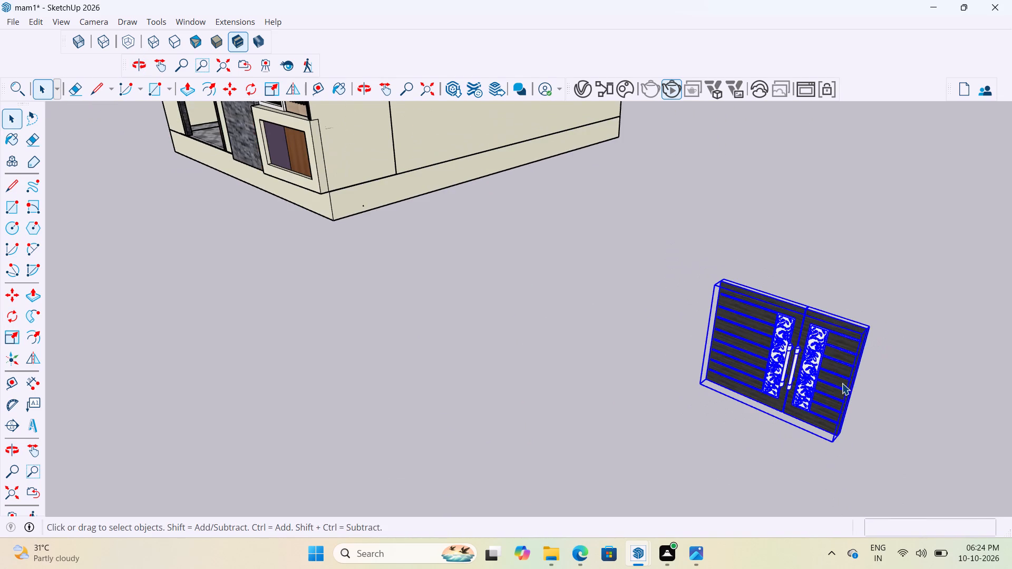
key("m")
scroll(721, 408, "up", 3)
middle_click_drag(740, 409, 945, 427)
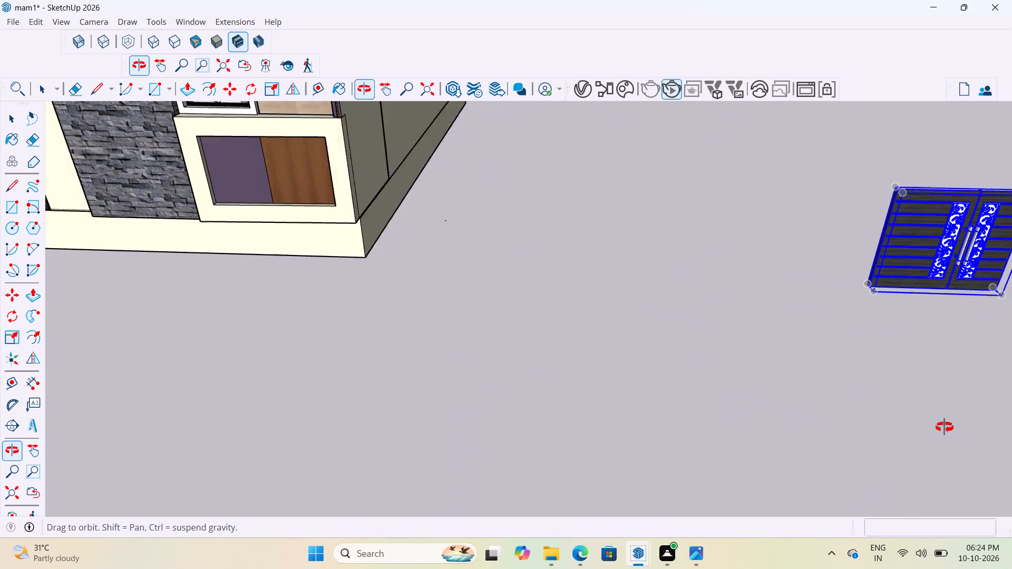
middle_click_drag(945, 427, 944, 426)
scroll(887, 273, "up", 20)
scroll(887, 273, "up", 5)
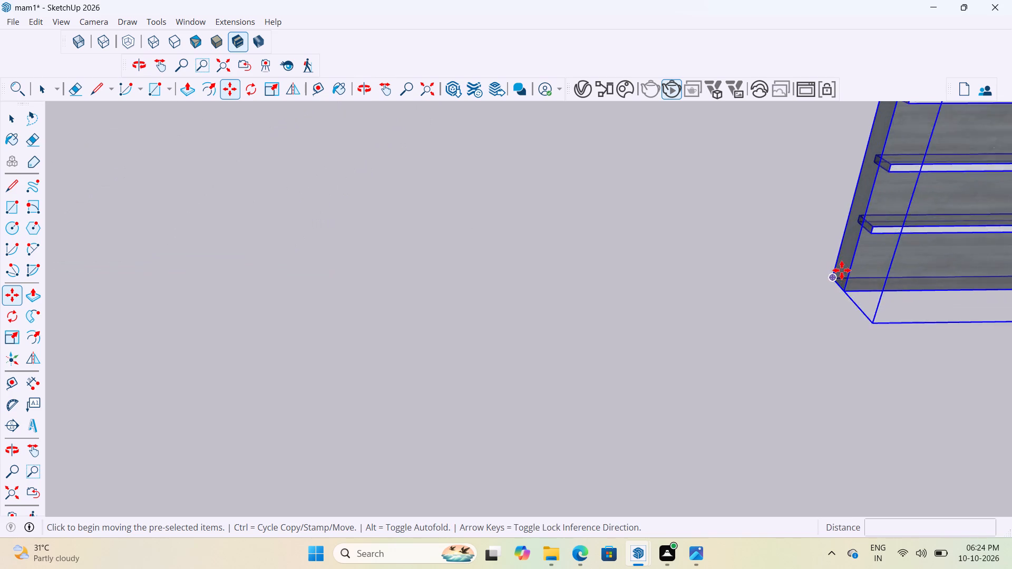
scroll(842, 270, "up", 6)
left_click(823, 284)
scroll(865, 276, "down", 2)
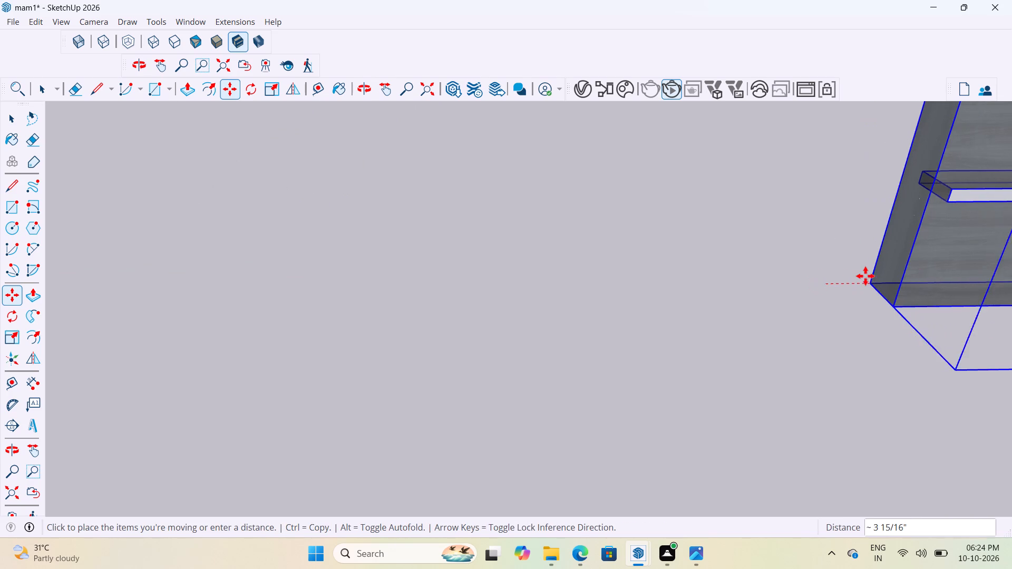
scroll(865, 276, "down", 20)
scroll(865, 276, "down", 20)
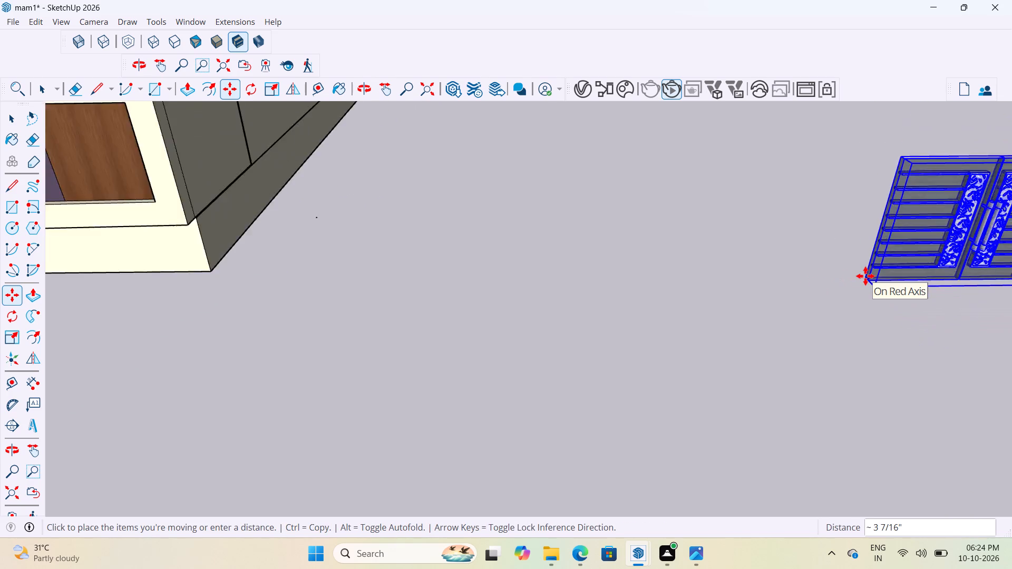
scroll(865, 276, "down", 9)
scroll(472, 237, "up", 7)
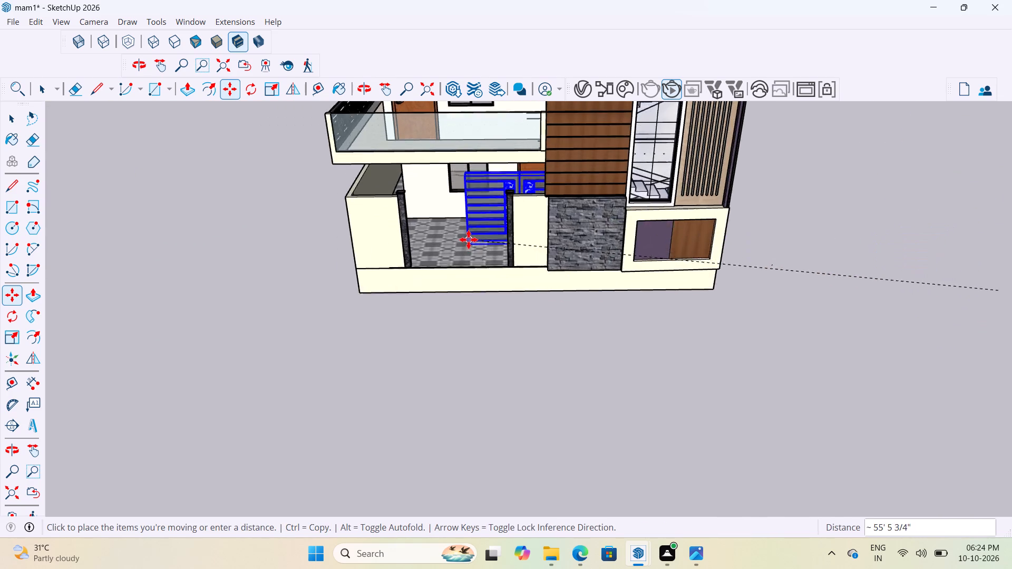
scroll(427, 261, "up", 12)
scroll(377, 277, "up", 7)
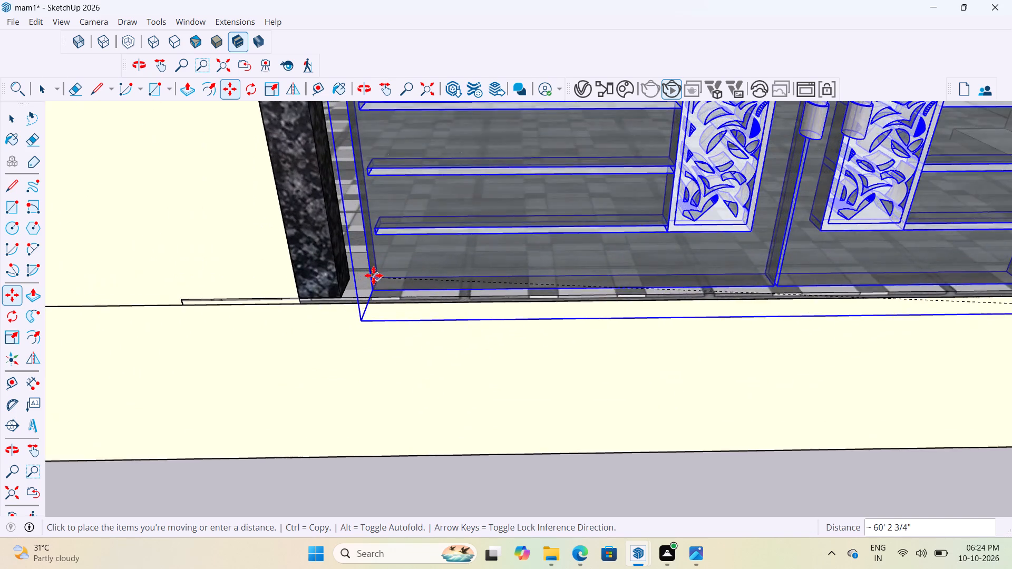
scroll(374, 276, "up", 8)
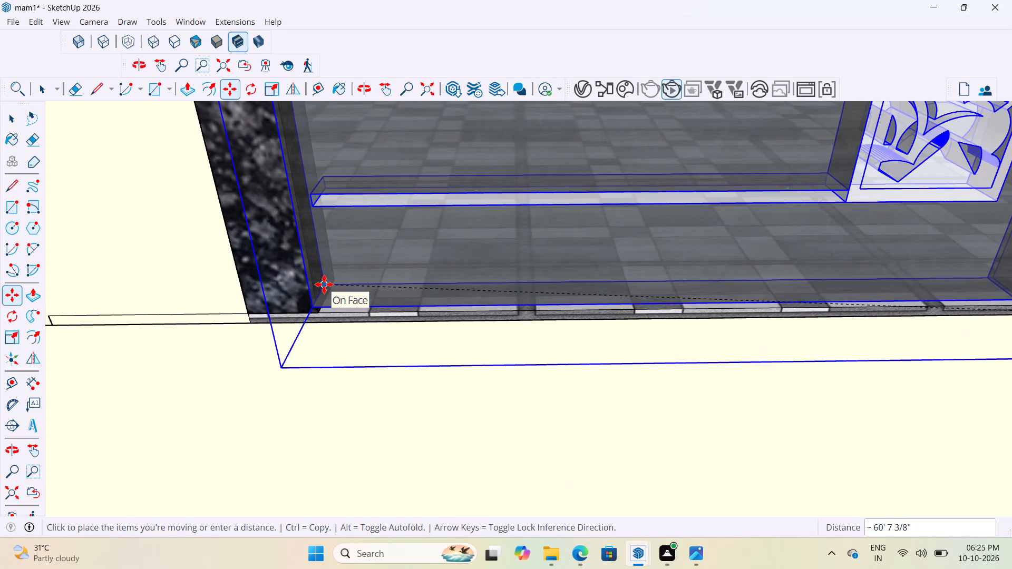
scroll(330, 276, "up", 7)
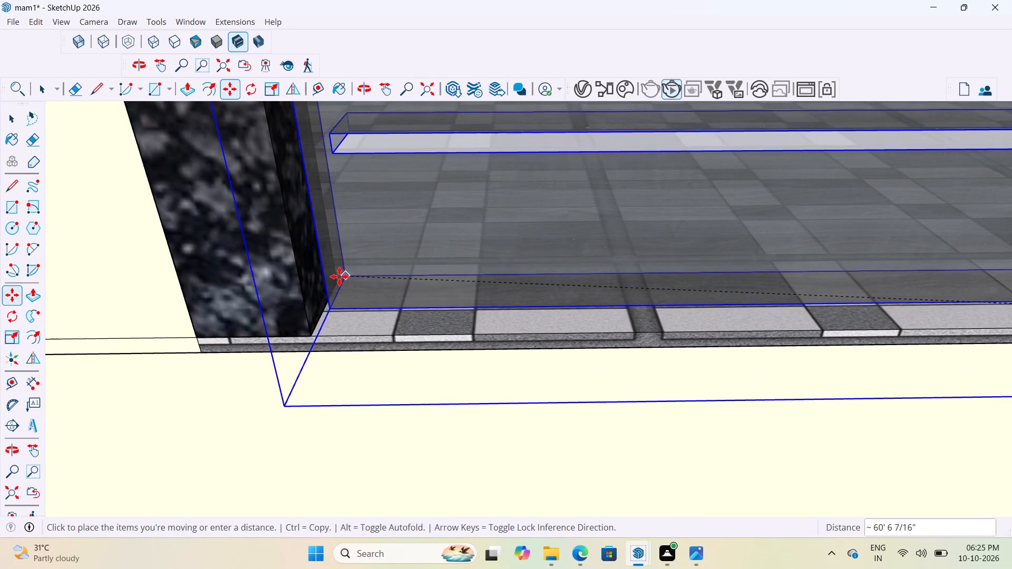
scroll(336, 278, "up", 4)
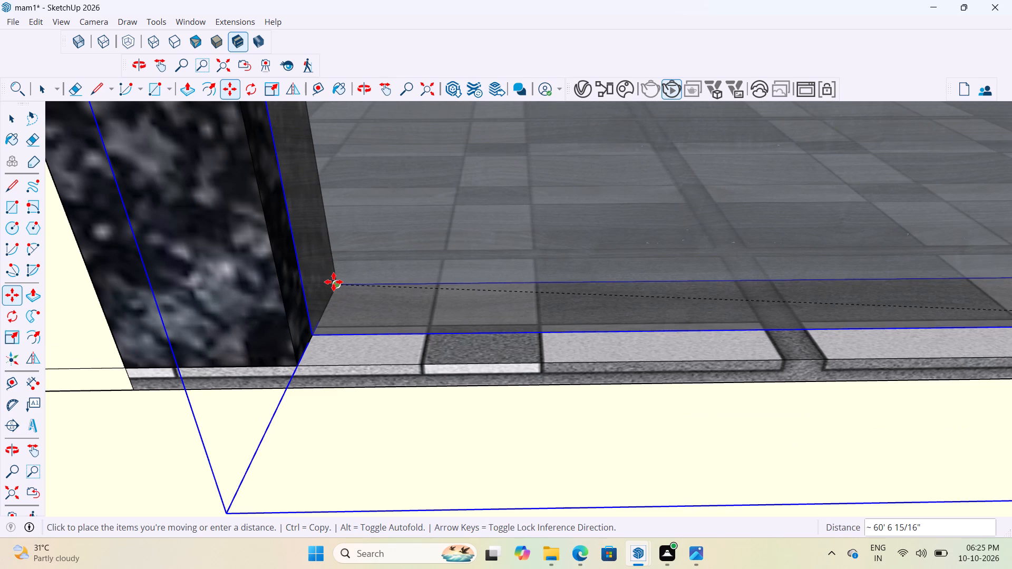
left_click(334, 282)
Scale the gate's width by about 1.07 along the red axis to reach the second granite pillar.
scroll(316, 293, "down", 20)
scroll(316, 293, "down", 1)
scroll(318, 394, "down", 6)
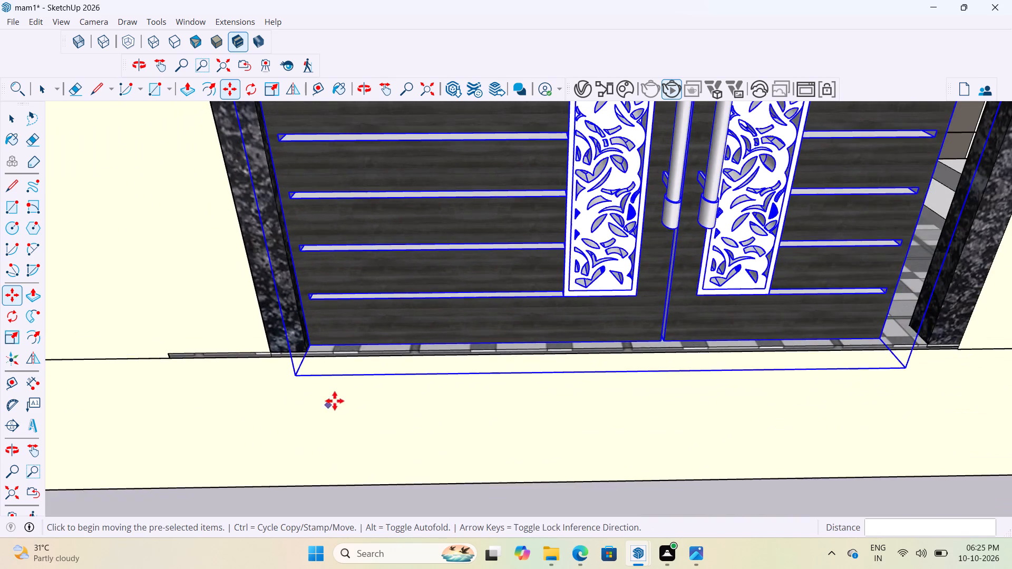
scroll(340, 413, "down", 17)
scroll(473, 265, "up", 5)
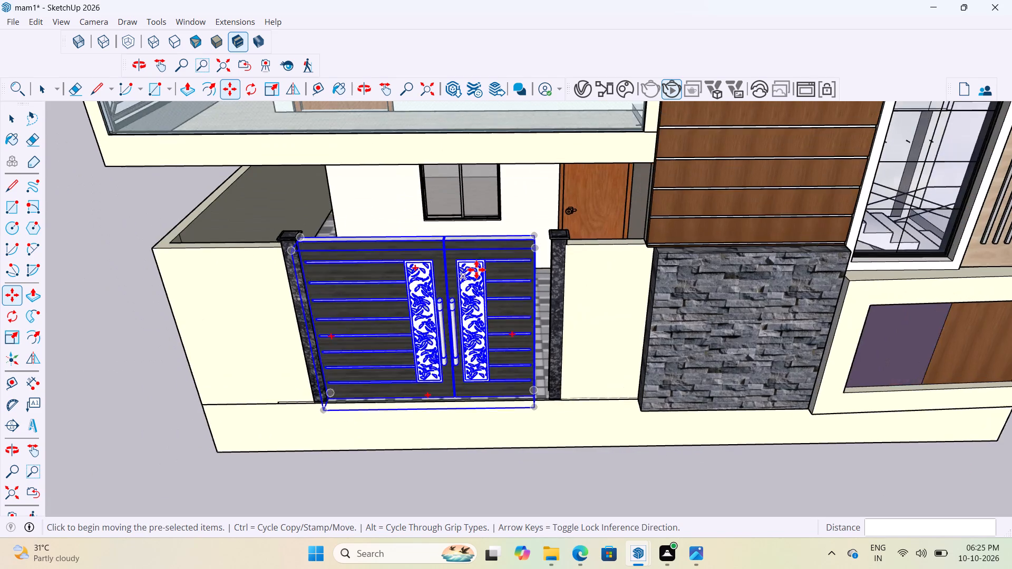
scroll(476, 270, "up", 9)
scroll(546, 245, "down", 4)
key("s")
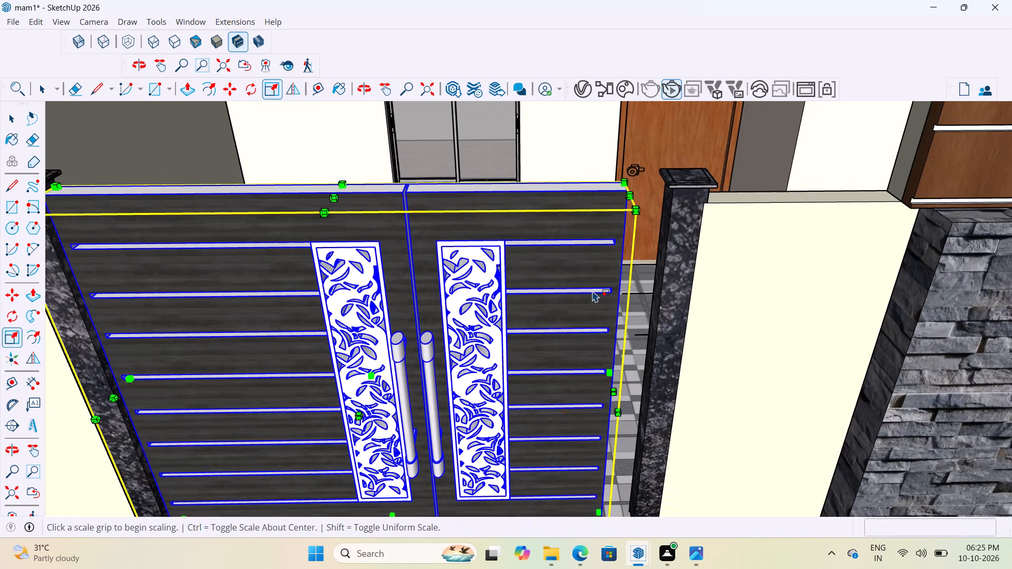
middle_click_drag(625, 384, 591, 373)
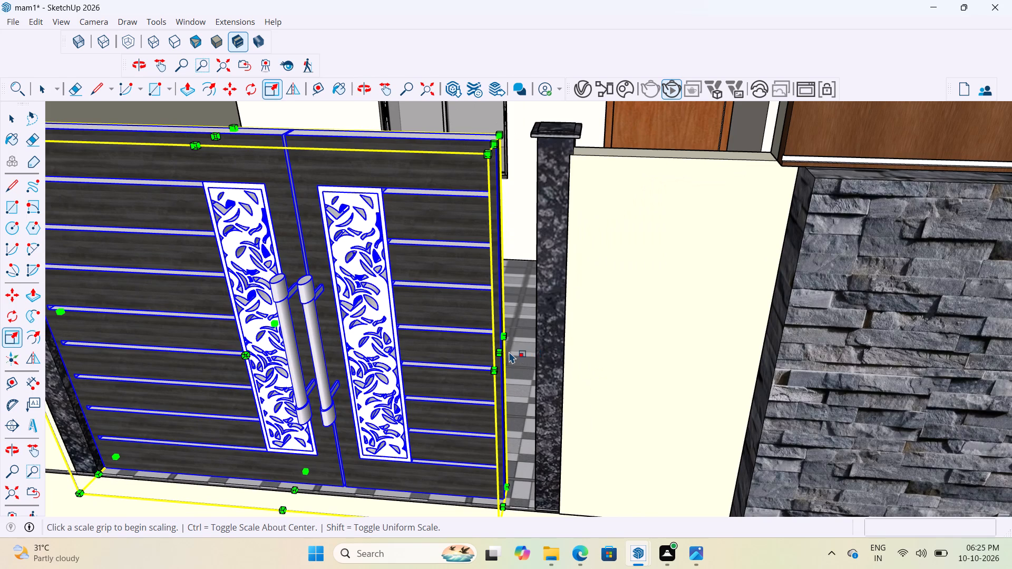
left_click(502, 352)
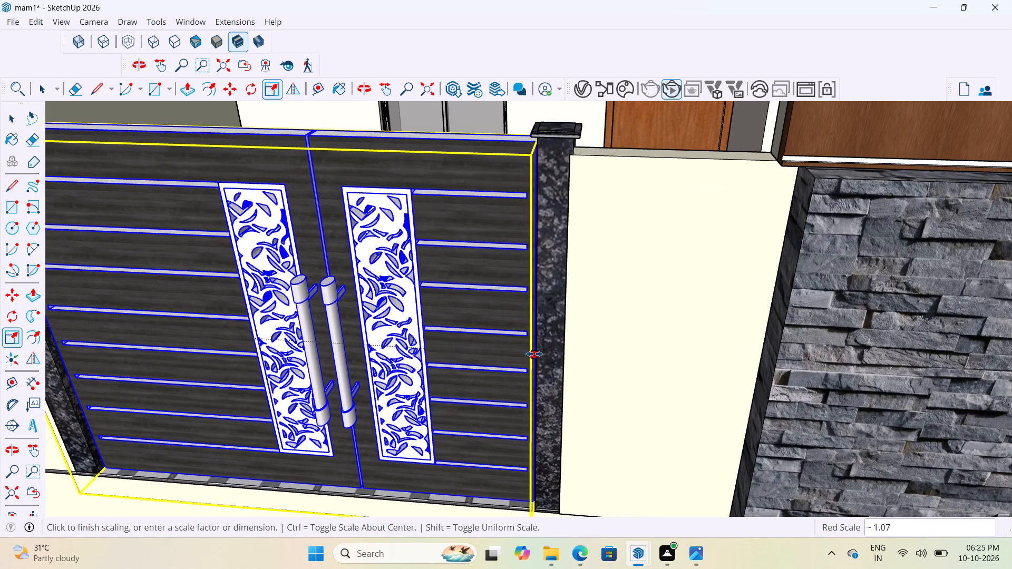
left_click(534, 353)
Scale the gate's height to 0.93 so its top edge sits below the pillar caps, and deselect it.
scroll(559, 327, "down", 4)
middle_click_drag(563, 309, 593, 298)
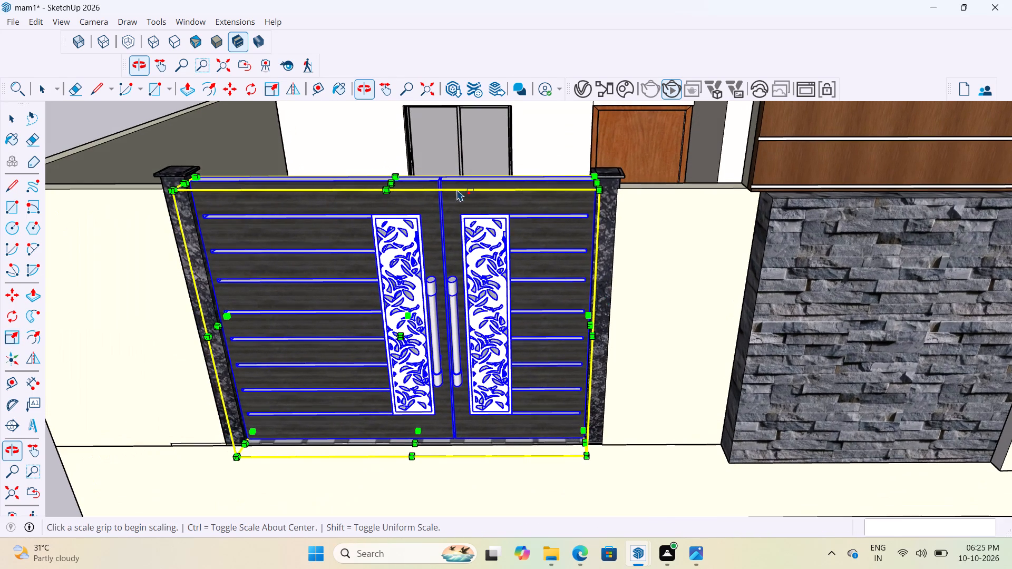
scroll(395, 182, "up", 6)
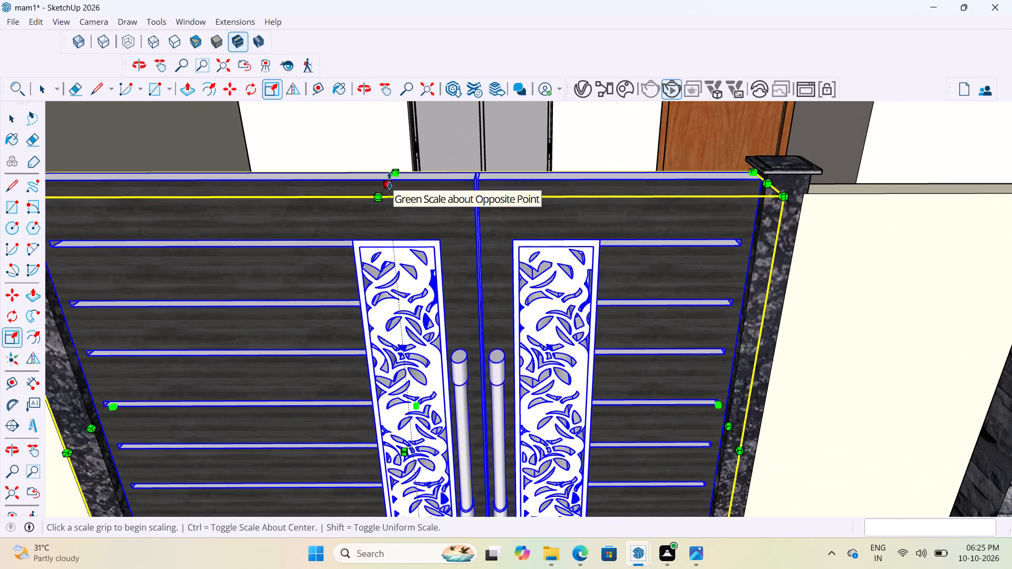
left_click(388, 185)
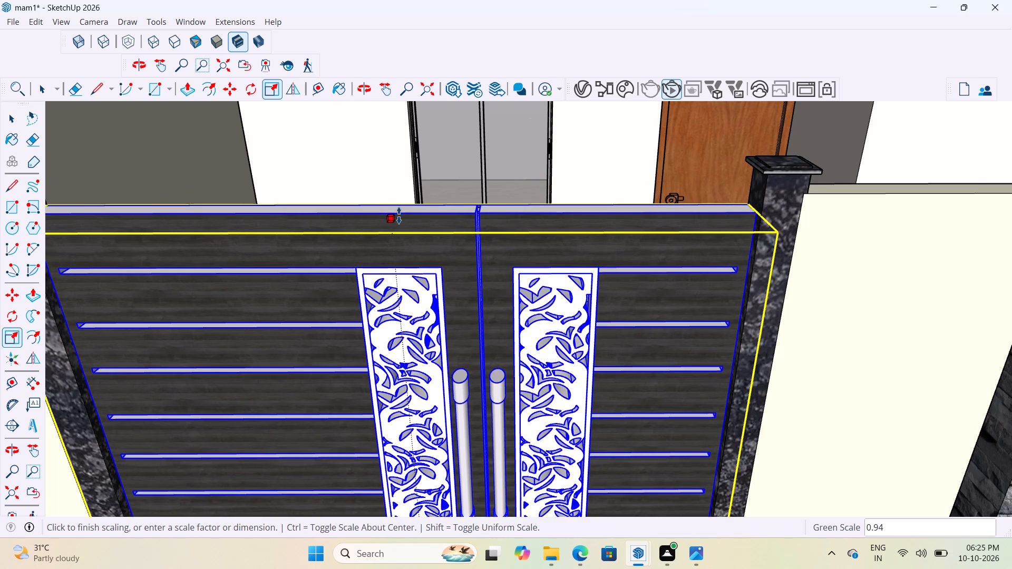
scroll(404, 219, "down", 6)
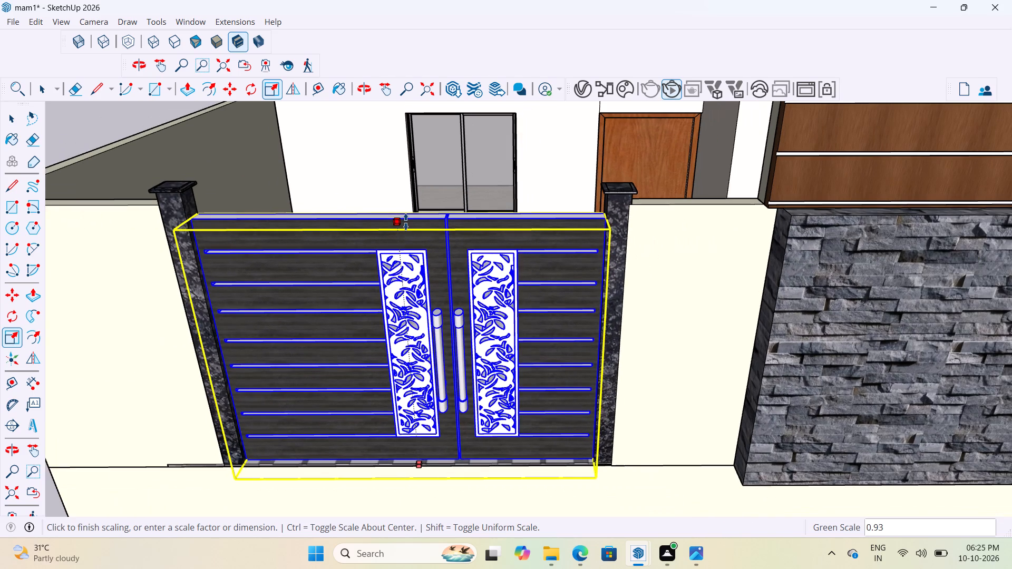
left_click(406, 222)
scroll(579, 212, "down", 13)
key("space")
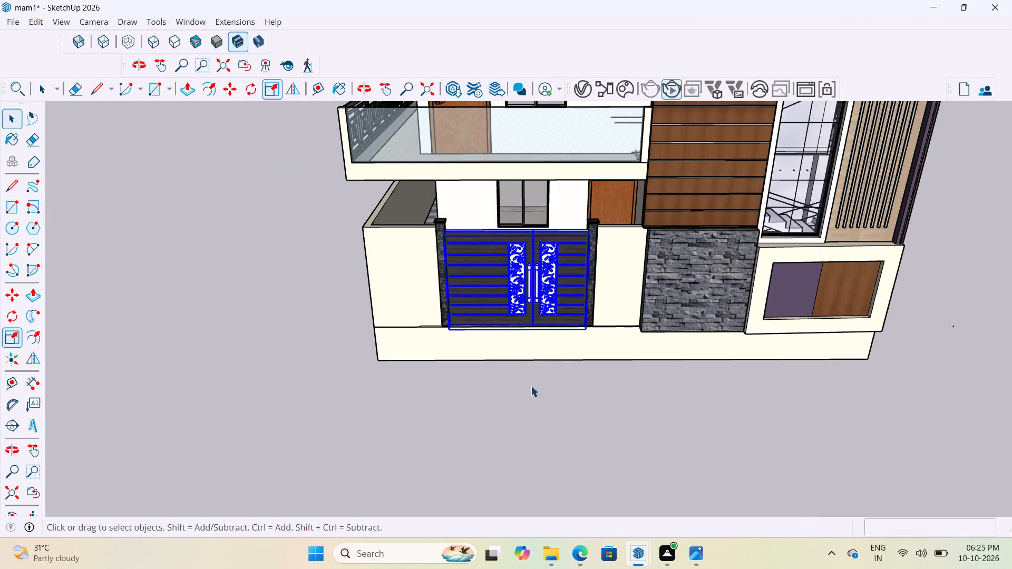
left_click(495, 406)
scroll(475, 252, "up", 12)
middle_click_drag(685, 250, 636, 231)
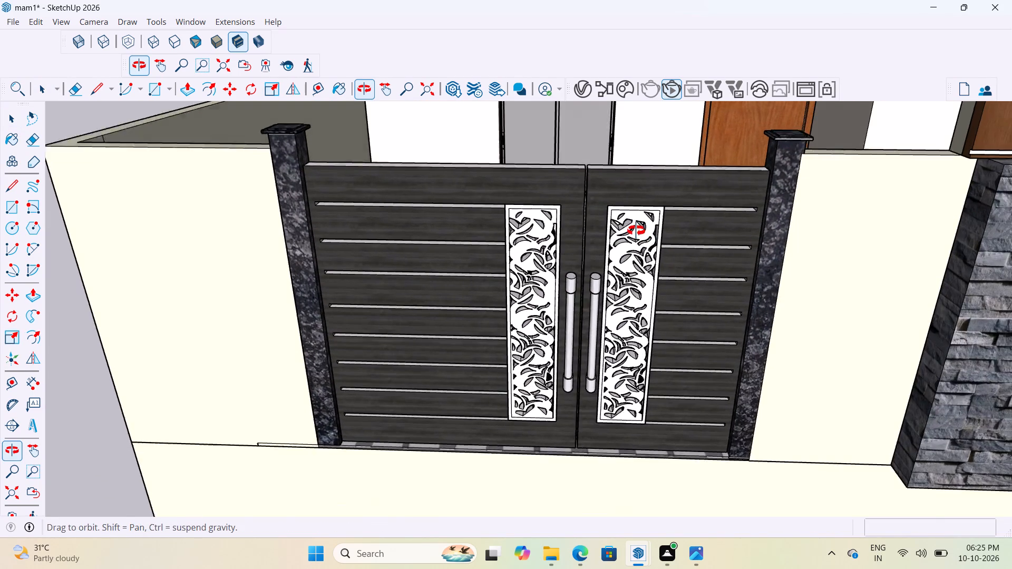
Examine the gate's fit between the two granite pillars from several angles, checking its leaves and its component contents.
middle_click_drag(636, 231, 617, 223)
scroll(668, 221, "up", 4)
scroll(709, 214, "down", 5)
middle_click_drag(669, 237, 717, 241)
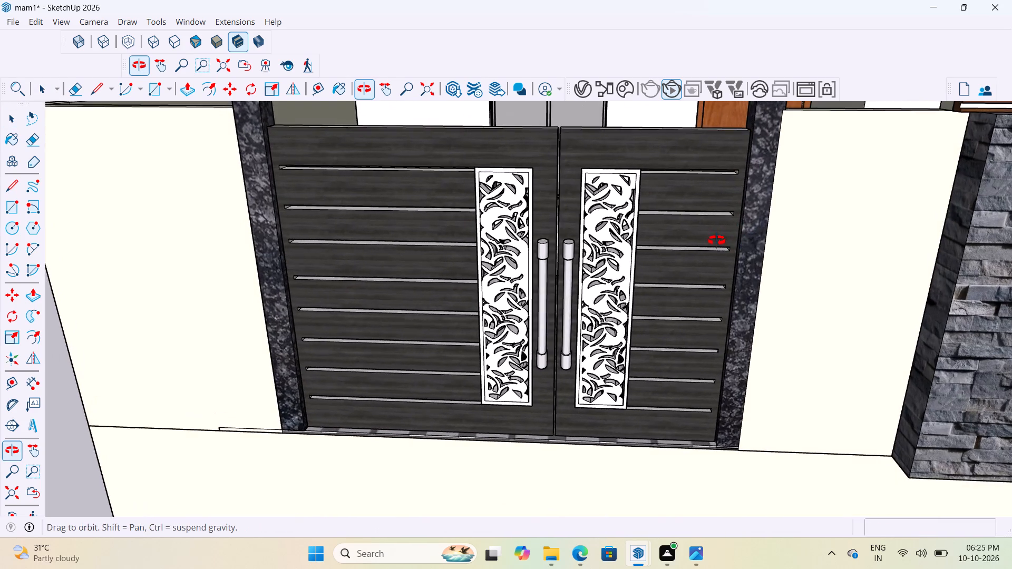
middle_click_drag(717, 241, 841, 269)
scroll(727, 254, "up", 3)
scroll(668, 257, "down", 11)
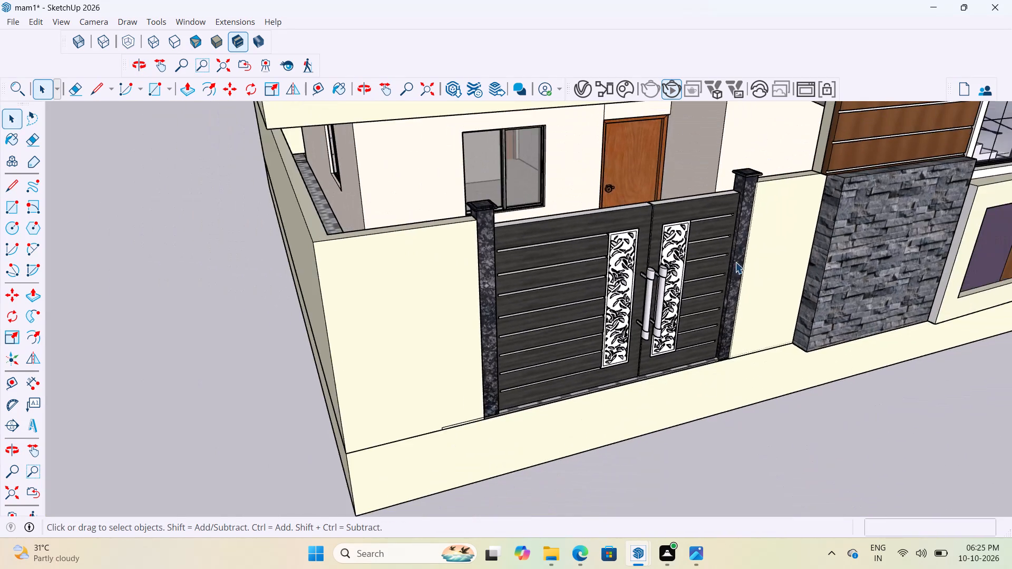
middle_click_drag(700, 248, 618, 233)
scroll(490, 215, "up", 8)
left_click(629, 198)
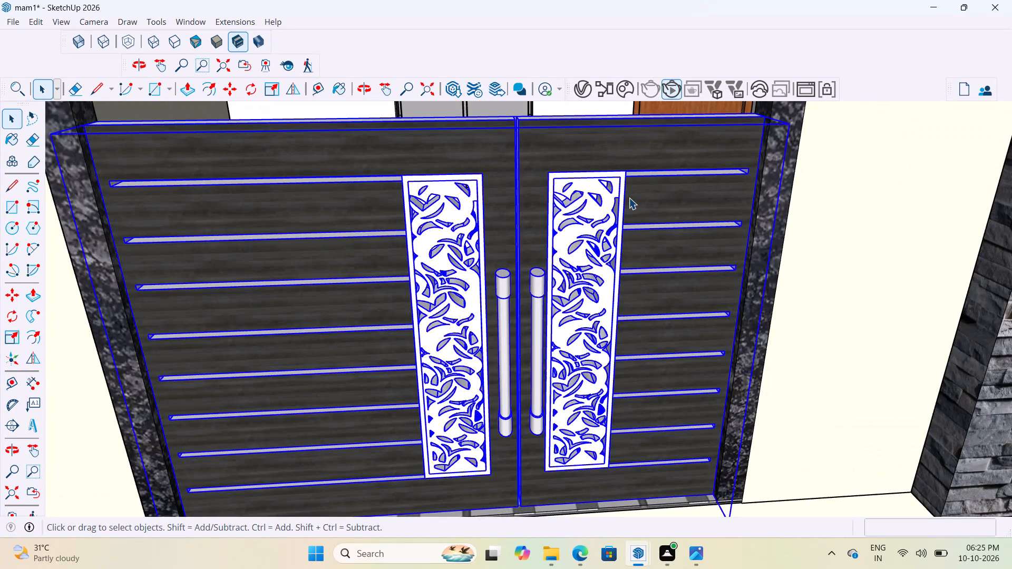
double_click(629, 198)
scroll(618, 209, "down", 5)
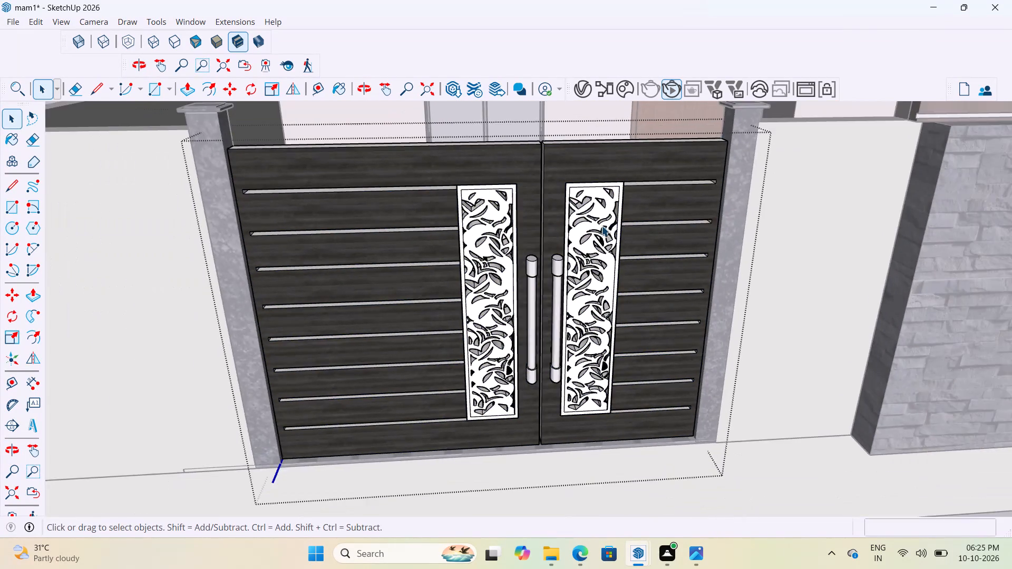
scroll(601, 225, "down", 12)
left_click(566, 401)
scroll(599, 272, "up", 5)
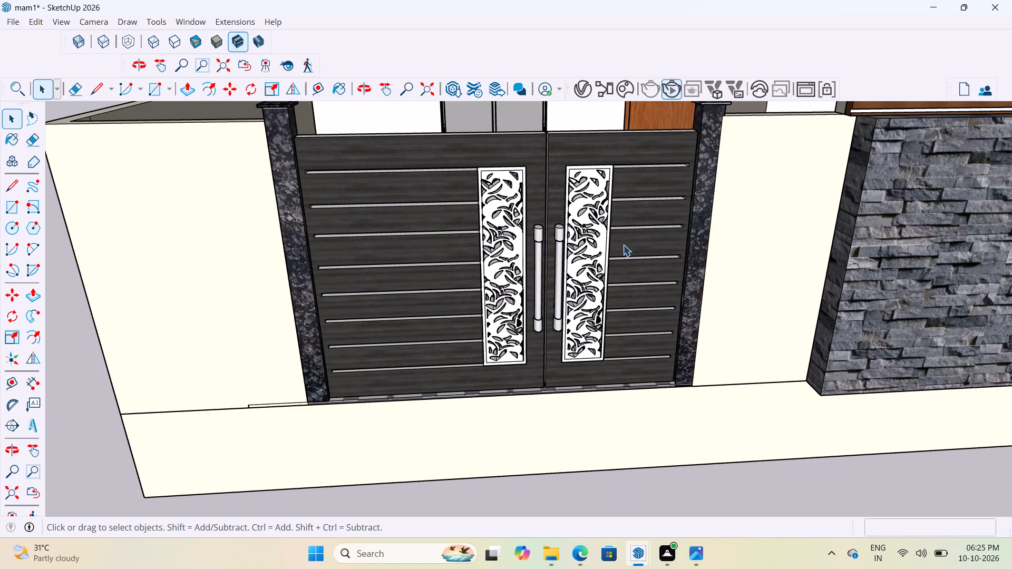
middle_click_drag(622, 244, 568, 296)
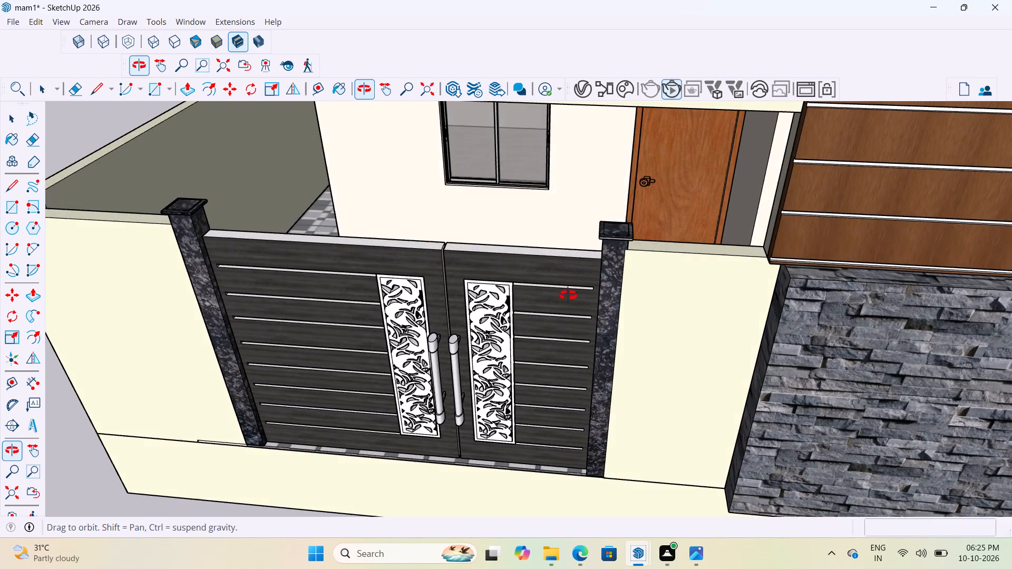
middle_click_drag(568, 296, 527, 212)
scroll(439, 244, "down", 10)
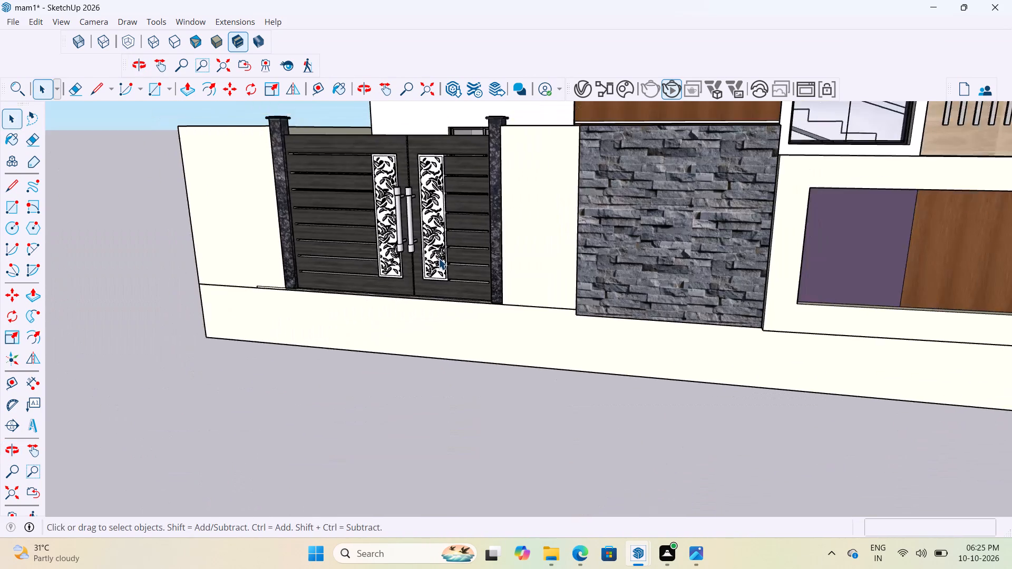
scroll(439, 258, "down", 8)
scroll(401, 252, "up", 9)
middle_click_drag(470, 249, 562, 272)
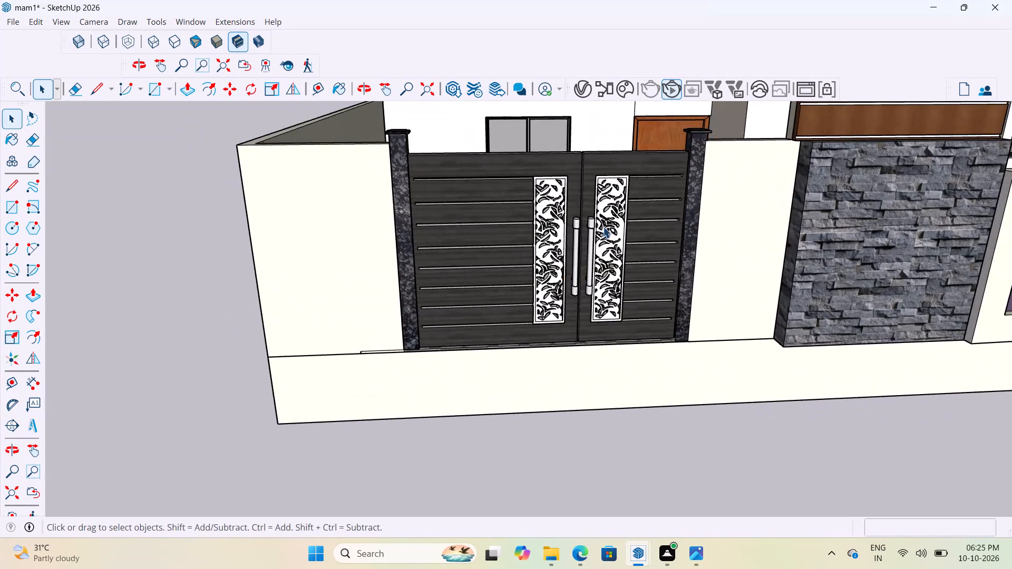
scroll(604, 231, "down", 5)
middle_click_drag(610, 239, 625, 268)
scroll(616, 267, "up", 14)
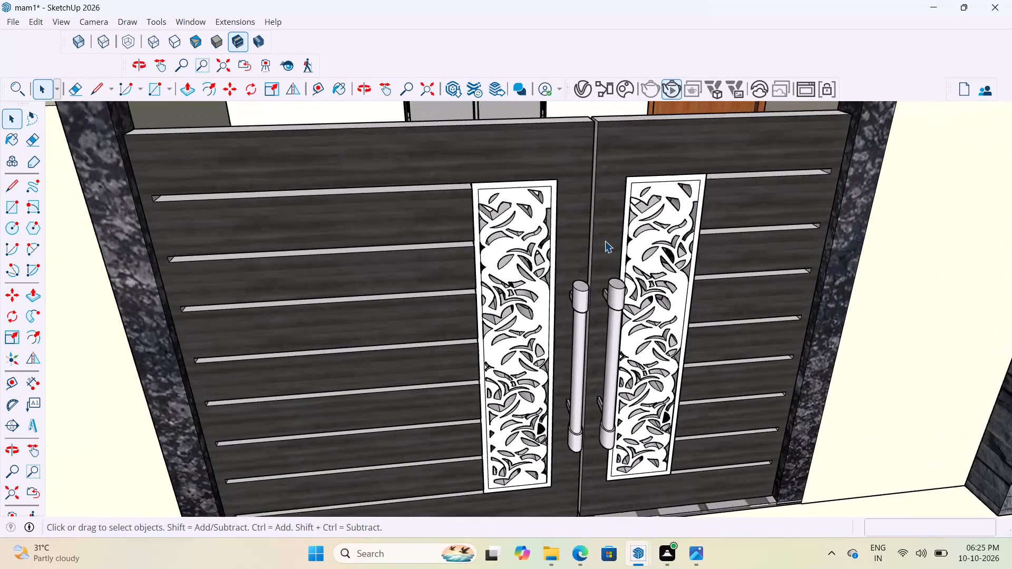
scroll(588, 221, "down", 12)
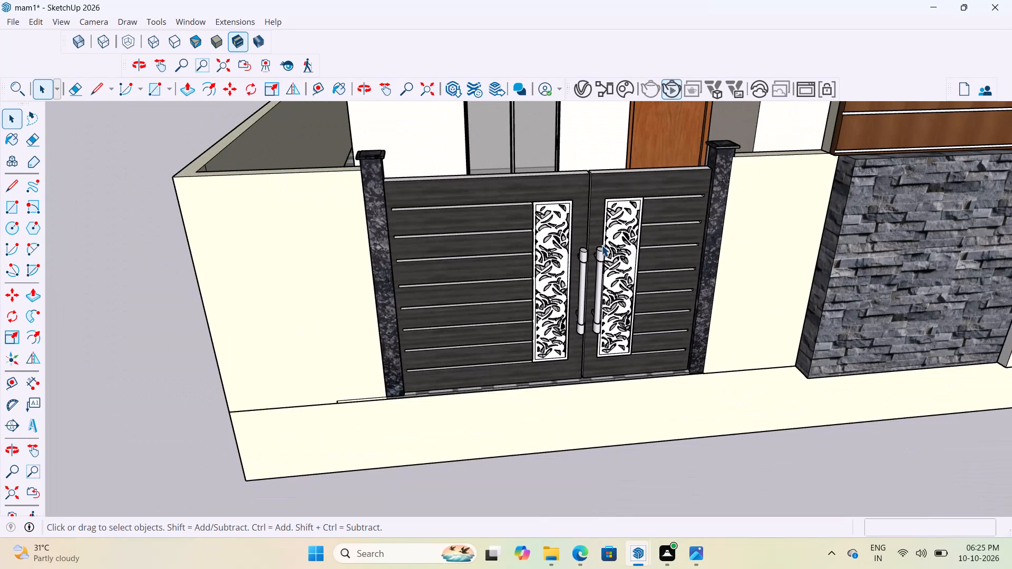
scroll(601, 245, "down", 5)
scroll(601, 245, "up", 6)
Move the gate by its bottom corner out of the entrance opening to the empty area in front of the compound wall, and deselect it.
left_click(601, 245)
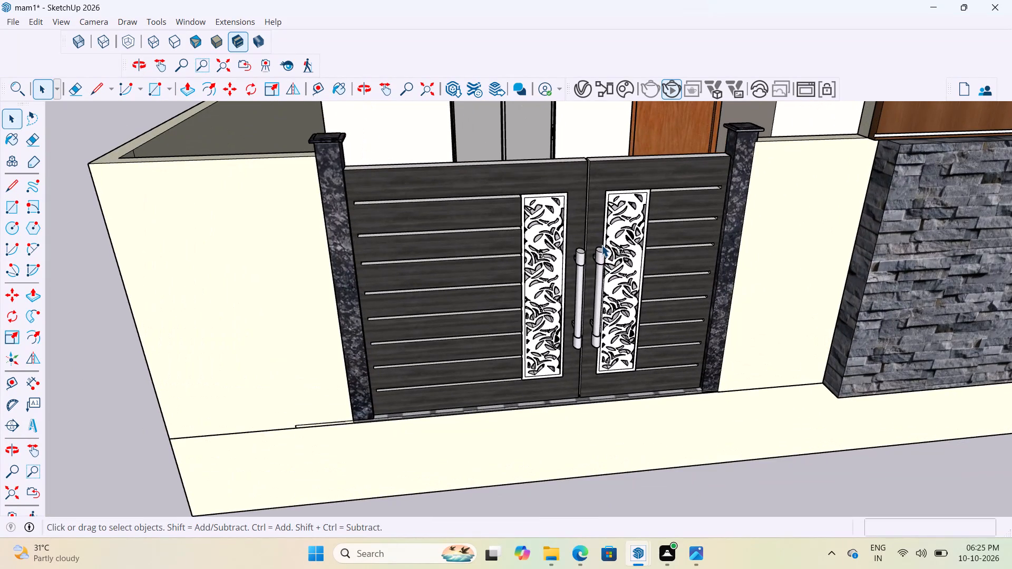
key("m")
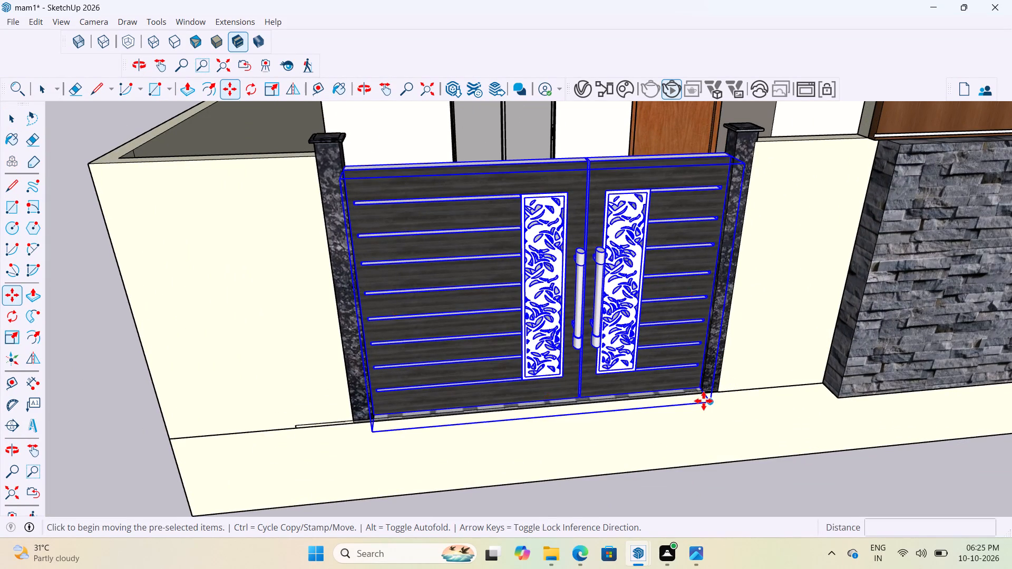
left_click(704, 401)
scroll(566, 359, "down", 20)
scroll(566, 359, "down", 6)
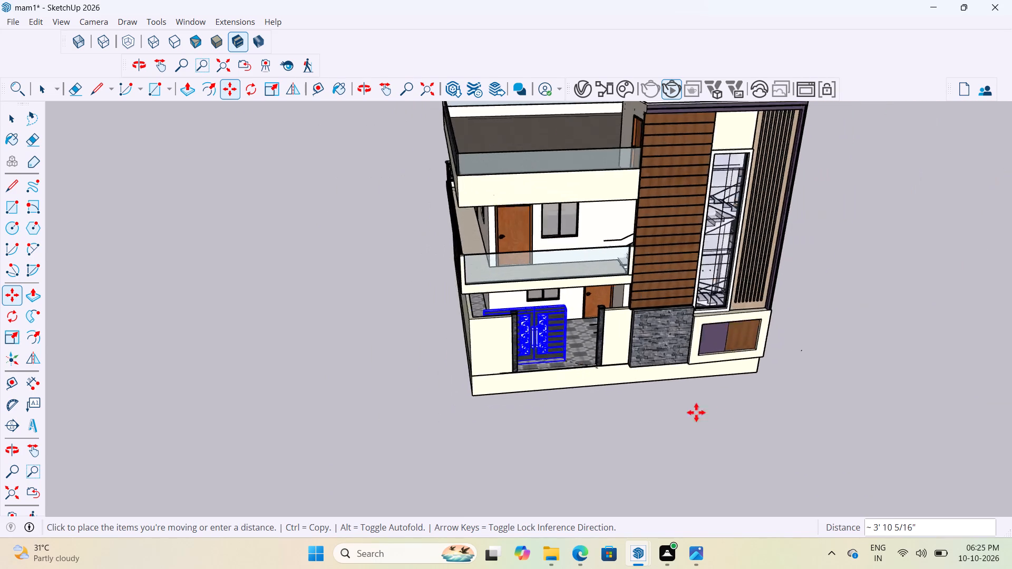
scroll(696, 413, "down", 1)
left_click(704, 438)
key("space")
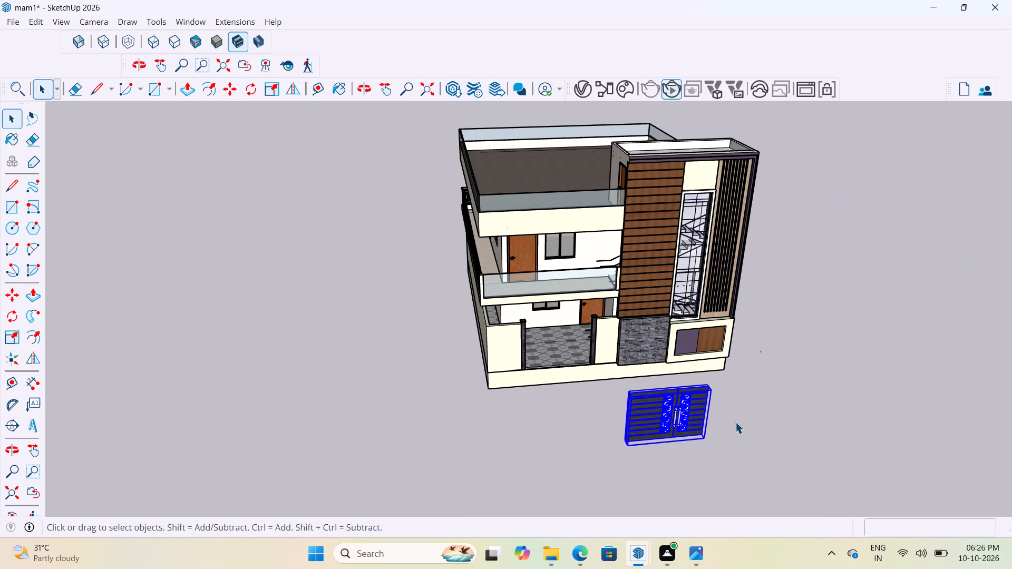
scroll(735, 422, "up", 4)
left_click(735, 422)
Explode the gate component into separate geometry and clear the selection.
scroll(685, 410, "up", 8)
scroll(628, 356, "up", 3)
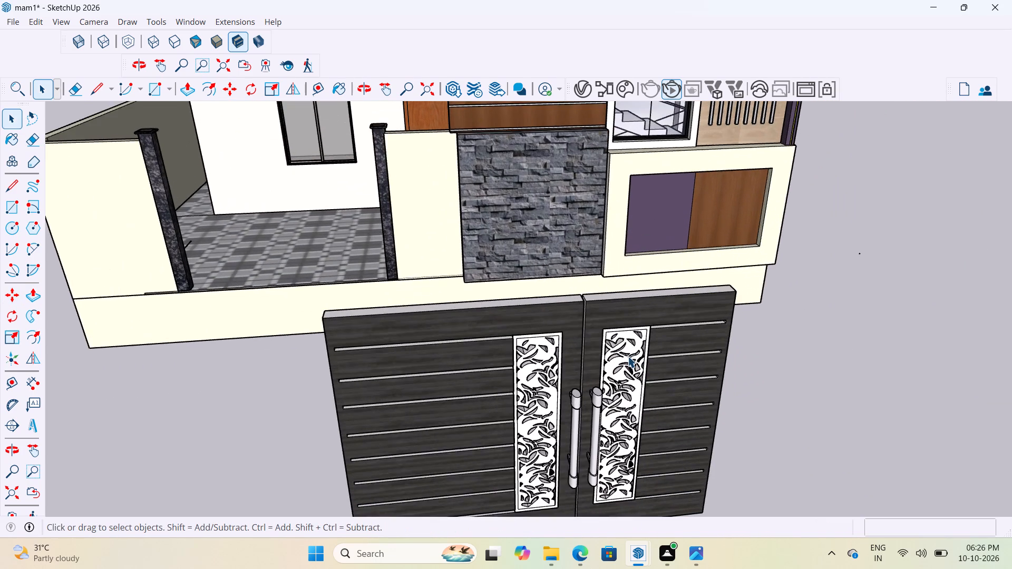
scroll(628, 356, "down", 10)
middle_click_drag(627, 356, 596, 329)
left_click(596, 329)
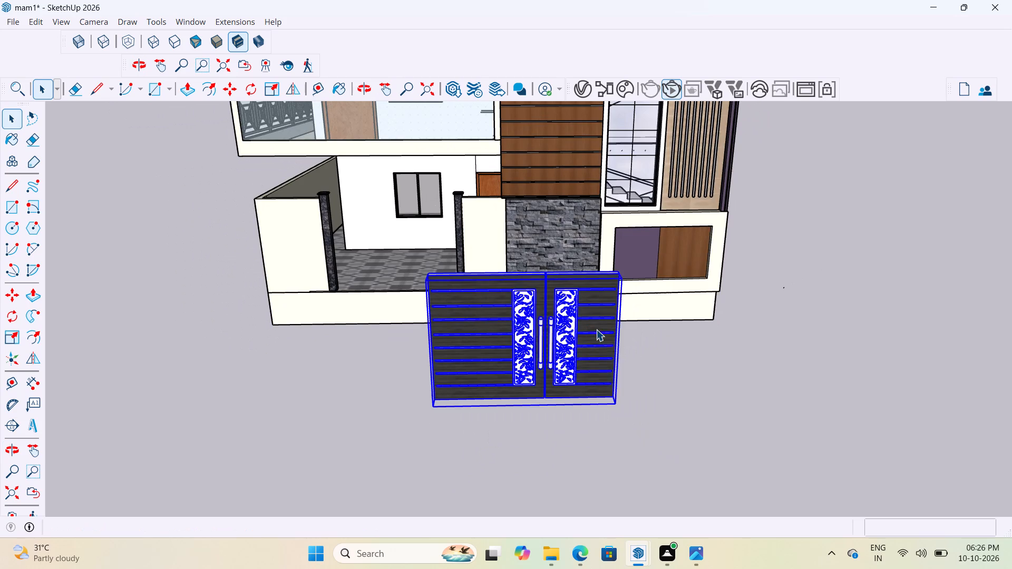
right_click(596, 329)
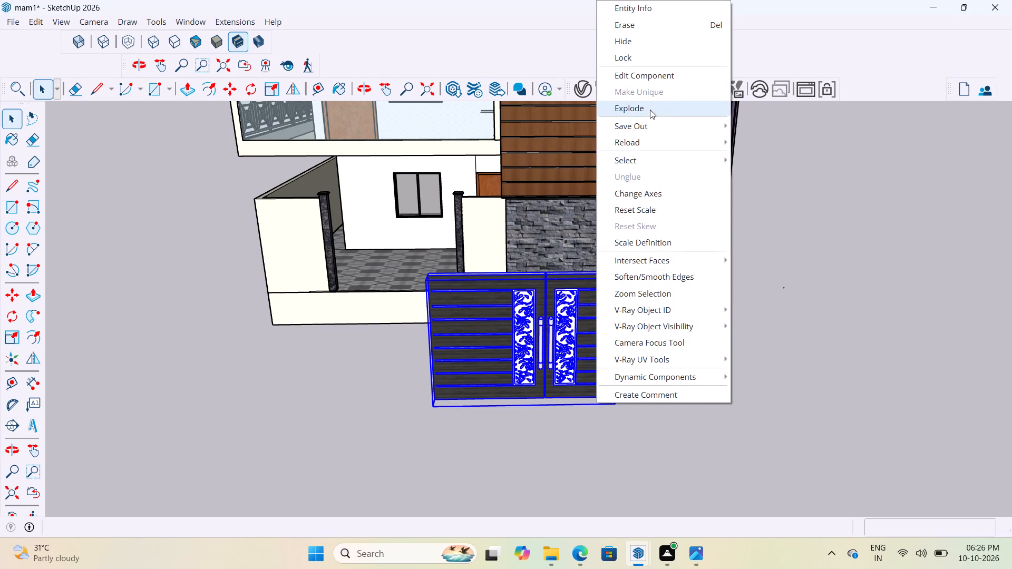
left_click(650, 110)
left_click(673, 367)
Delete most of the narrower gate leaf, including its front face, patterned panel and outer edge.
scroll(629, 380, "up", 6)
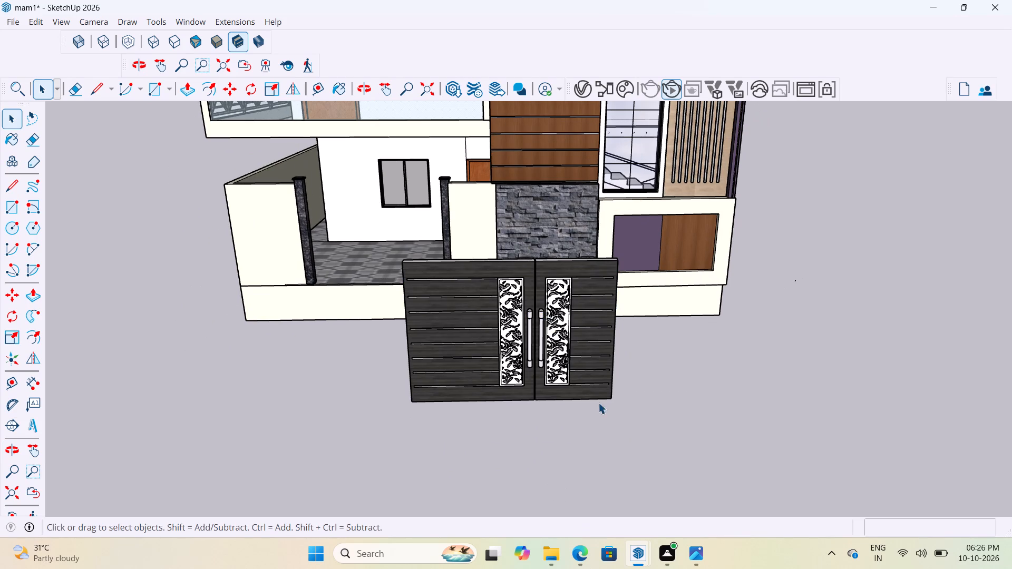
scroll(591, 365, "up", 7)
left_click(593, 341)
scroll(593, 341, "up", 2)
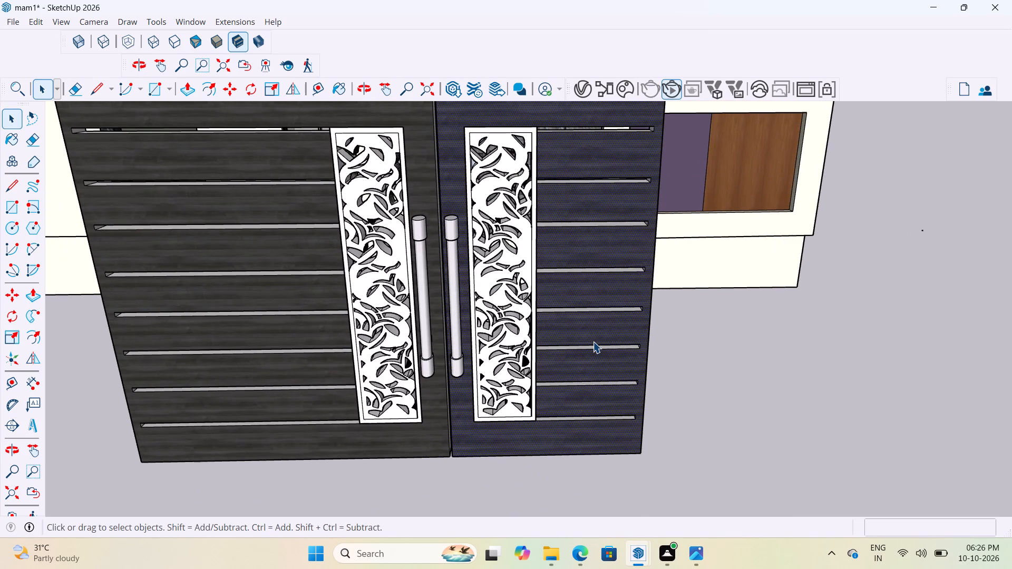
scroll(569, 402, "down", 4)
middle_click_drag(632, 414, 484, 442)
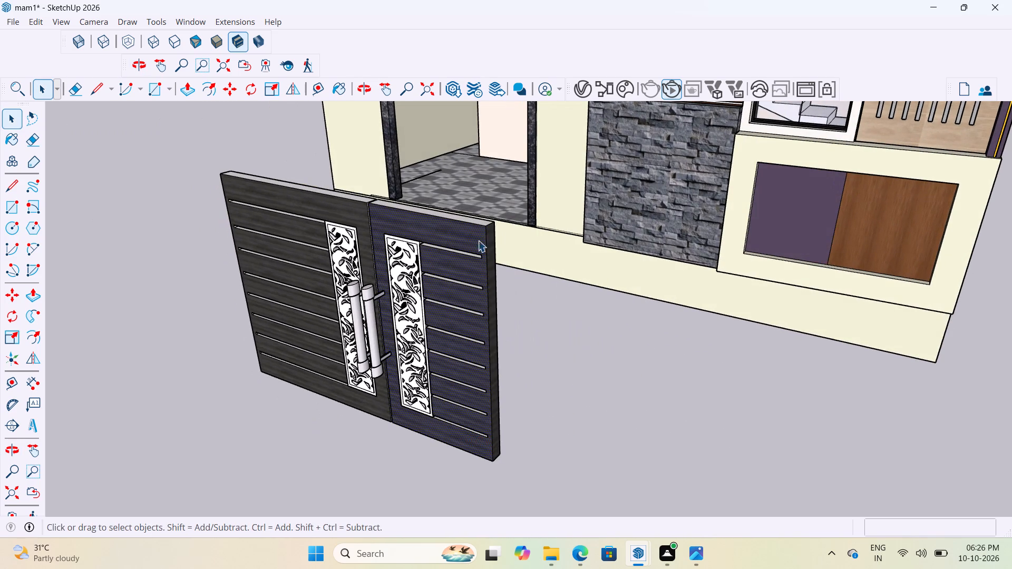
scroll(486, 229, "up", 2)
middle_click_drag(502, 258, 453, 252)
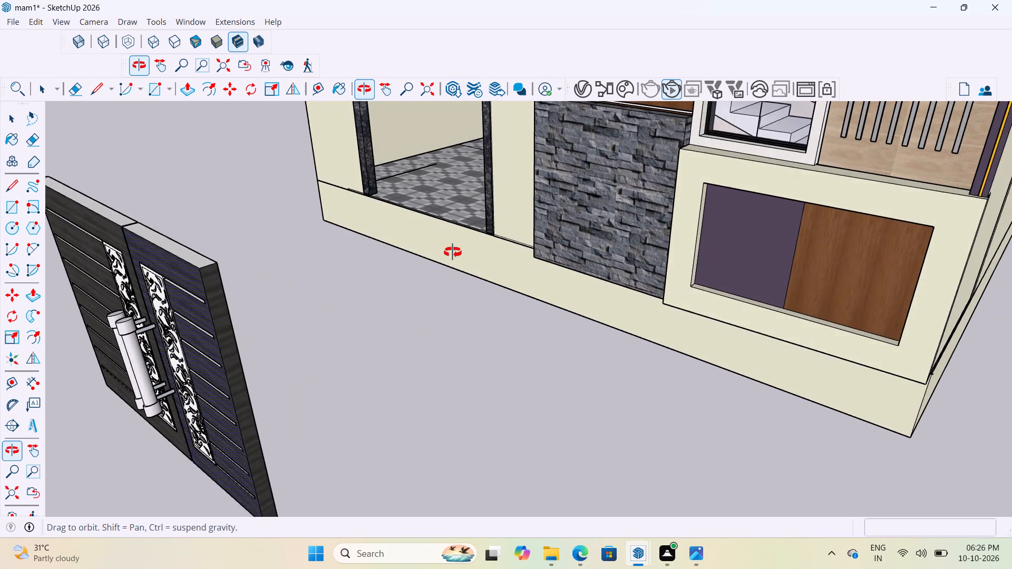
middle_click_drag(453, 252, 452, 250)
left_click_drag(283, 242, 188, 370)
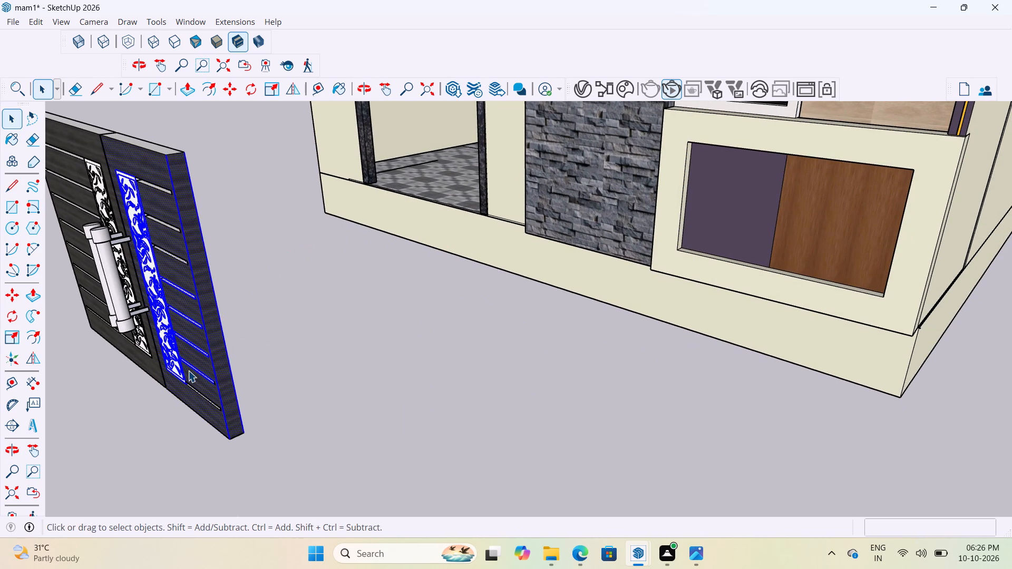
key("Delete")
scroll(340, 332, "down", 4)
scroll(389, 298, "down", 3)
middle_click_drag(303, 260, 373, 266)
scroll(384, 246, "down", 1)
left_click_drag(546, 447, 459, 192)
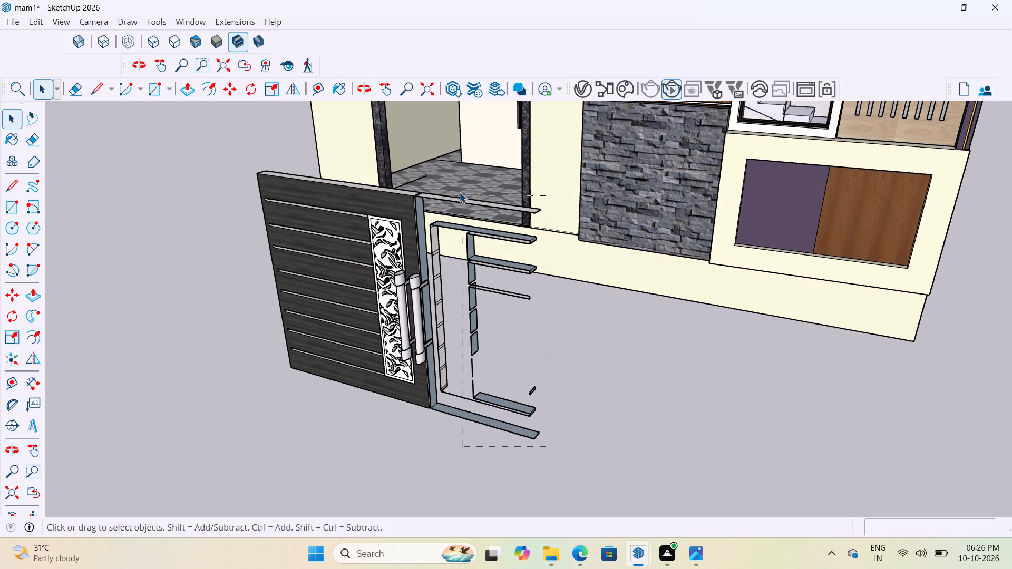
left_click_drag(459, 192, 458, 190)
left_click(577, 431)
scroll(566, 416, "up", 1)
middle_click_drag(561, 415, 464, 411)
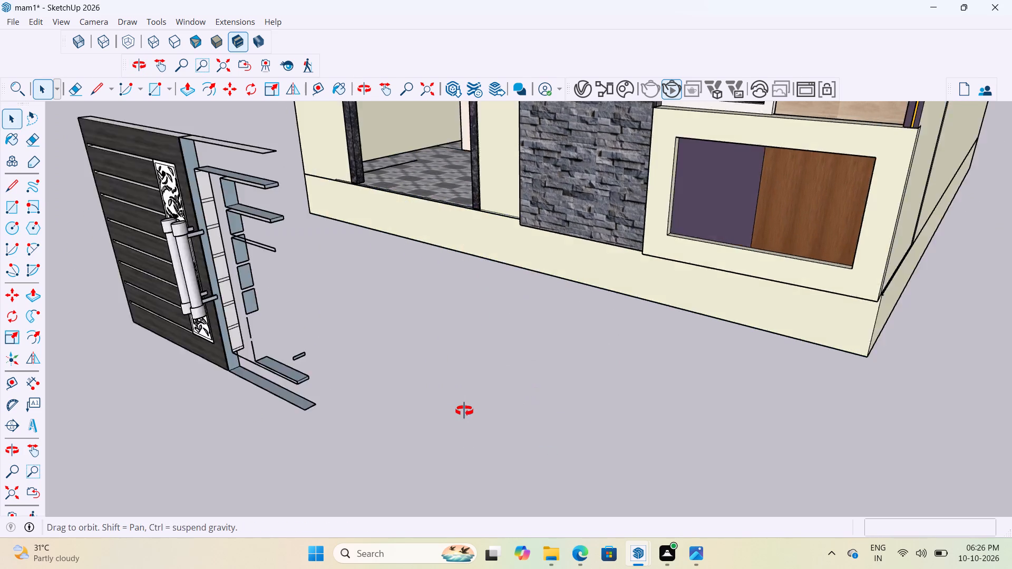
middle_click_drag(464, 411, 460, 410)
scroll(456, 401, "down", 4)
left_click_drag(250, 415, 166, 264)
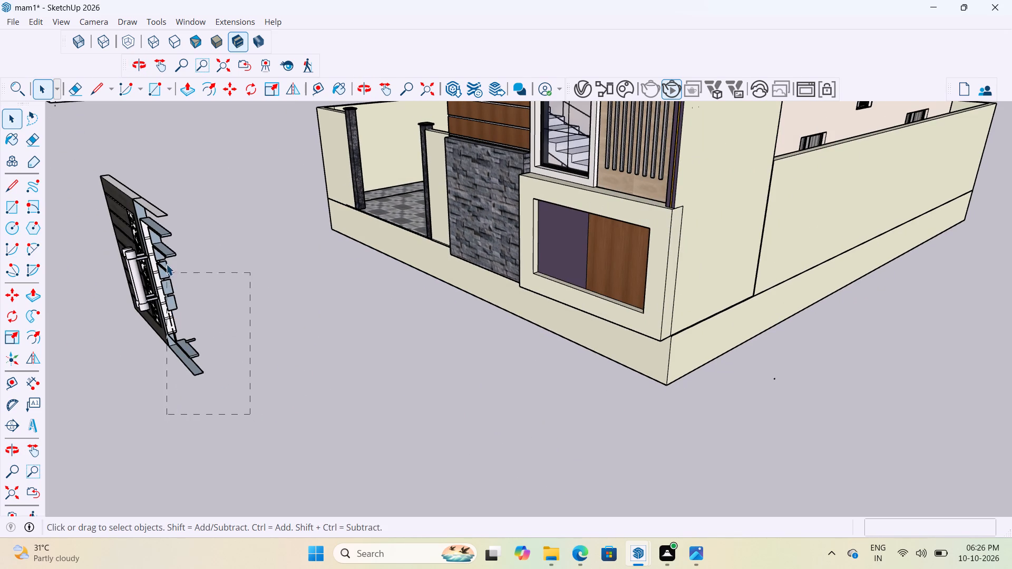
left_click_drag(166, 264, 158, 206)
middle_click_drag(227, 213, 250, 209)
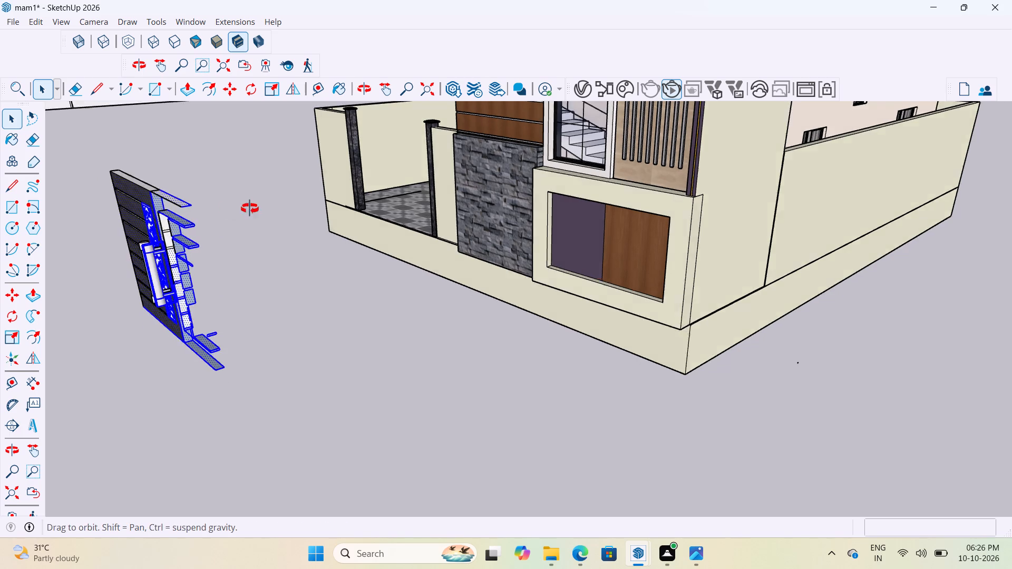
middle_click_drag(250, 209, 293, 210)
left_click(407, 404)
Delete the lower leftover strips and blocks of the removed gate leaf.
scroll(354, 341, "up", 4)
middle_click_drag(357, 333, 391, 335)
left_click_drag(560, 475, 476, 266)
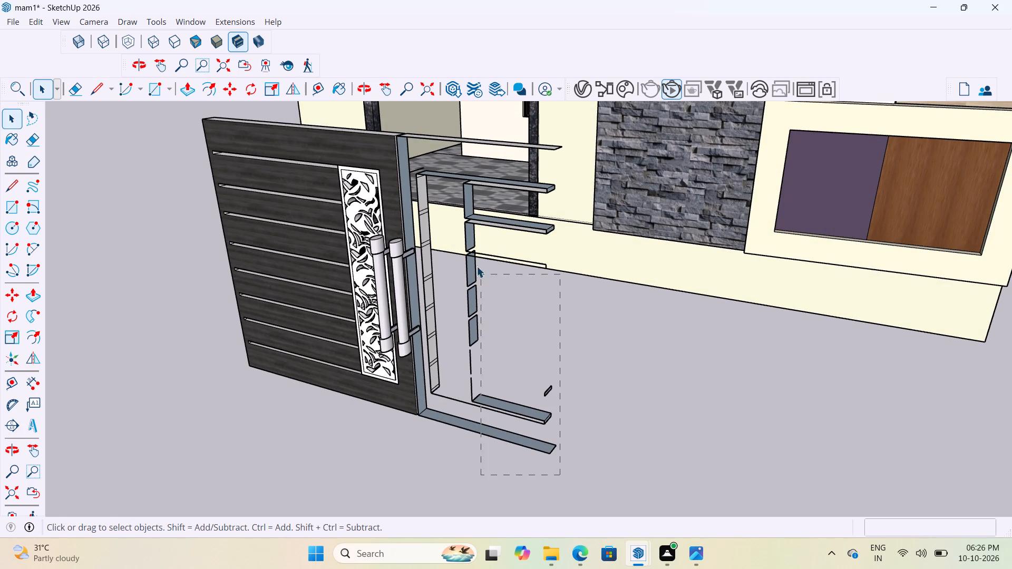
left_click_drag(476, 266, 465, 248)
middle_click_drag(529, 390, 470, 380)
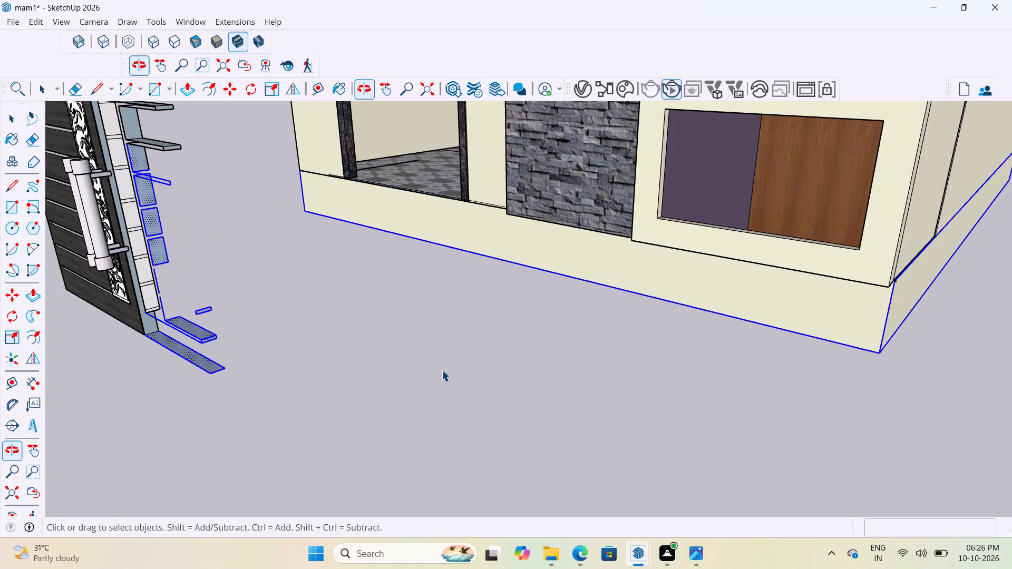
left_click(440, 368)
left_click_drag(252, 405, 149, 206)
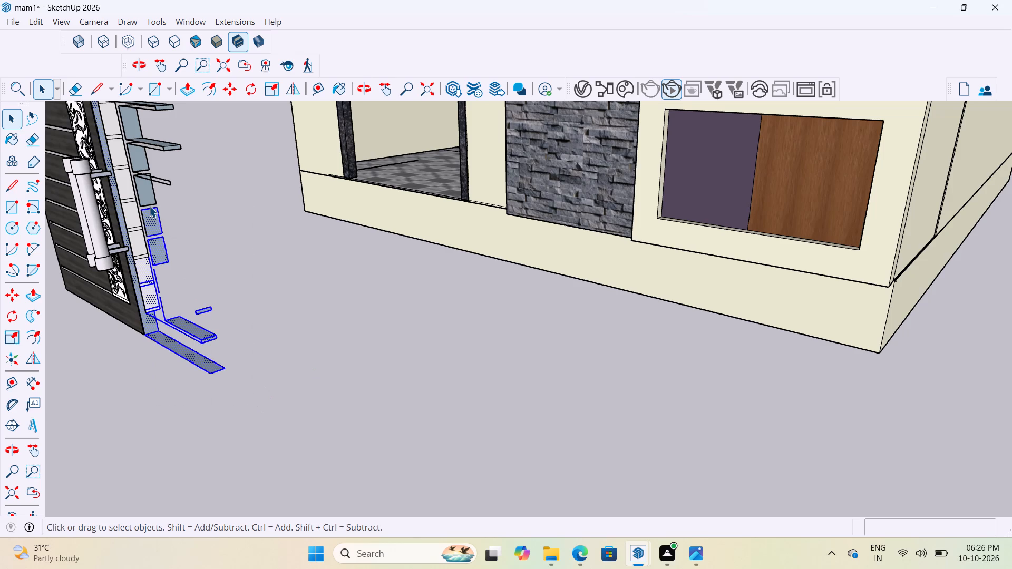
key("Delete")
Delete the upper leftover strips and blocks of the removed gate leaf, including the top strip.
scroll(281, 255, "down", 3)
scroll(299, 344, "down", 3)
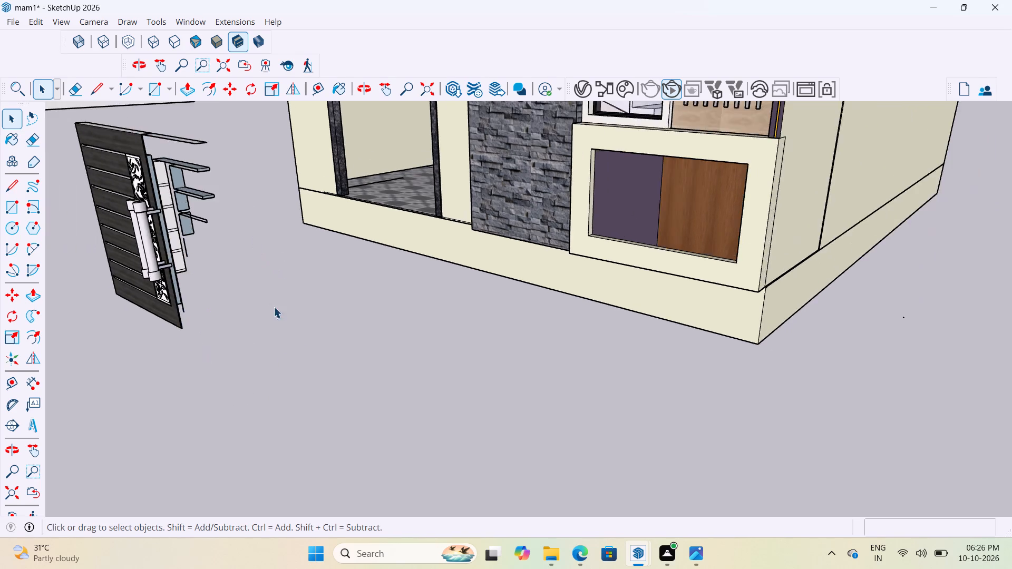
middle_click_drag(325, 277, 384, 286)
scroll(635, 266, "up", 2)
middle_click_drag(615, 295, 549, 298)
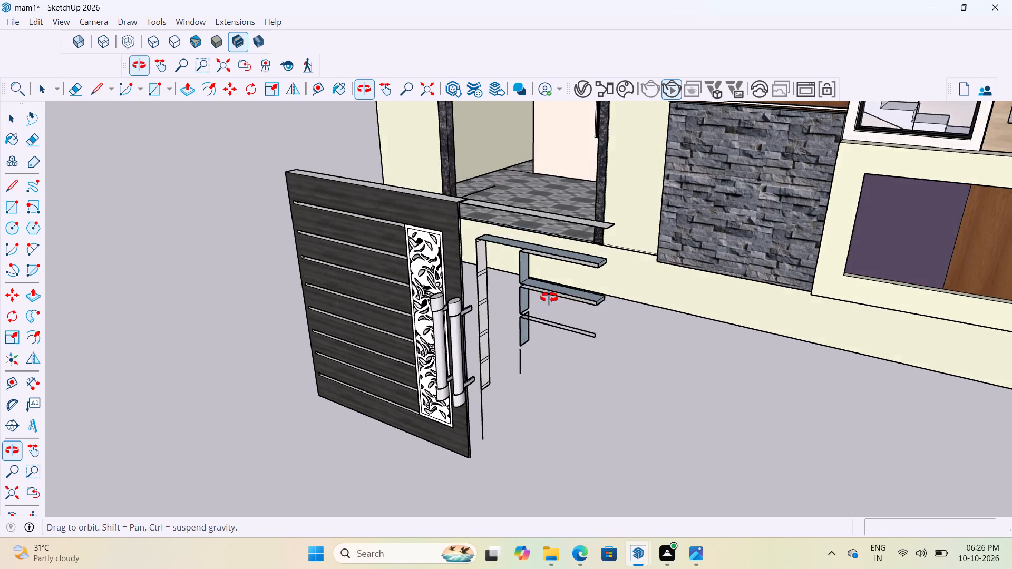
middle_click_drag(549, 298, 482, 315)
left_click_drag(471, 215, 512, 299)
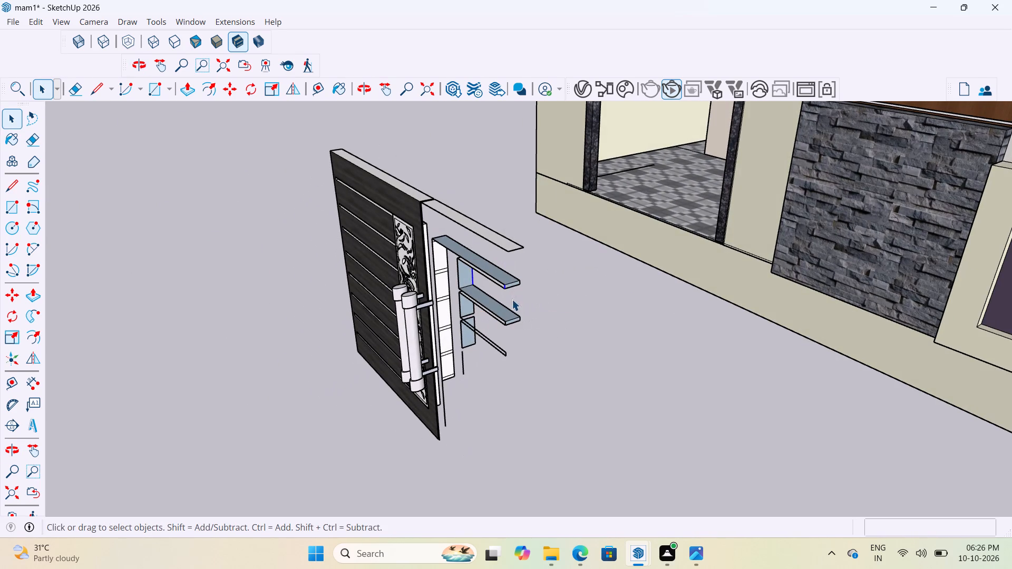
left_click_drag(538, 403, 478, 200)
left_click(525, 289)
left_click_drag(533, 389, 470, 239)
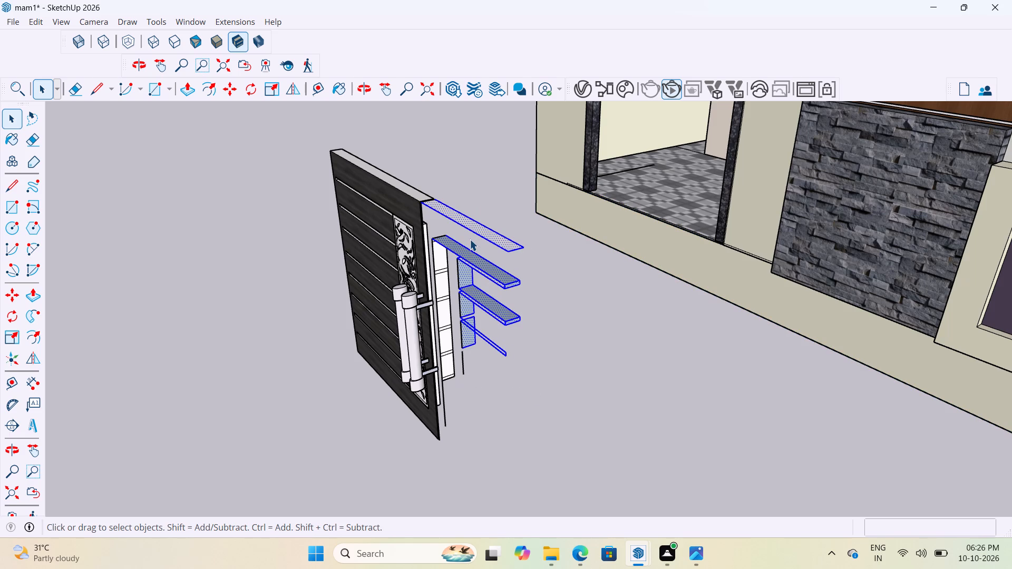
key("Delete")
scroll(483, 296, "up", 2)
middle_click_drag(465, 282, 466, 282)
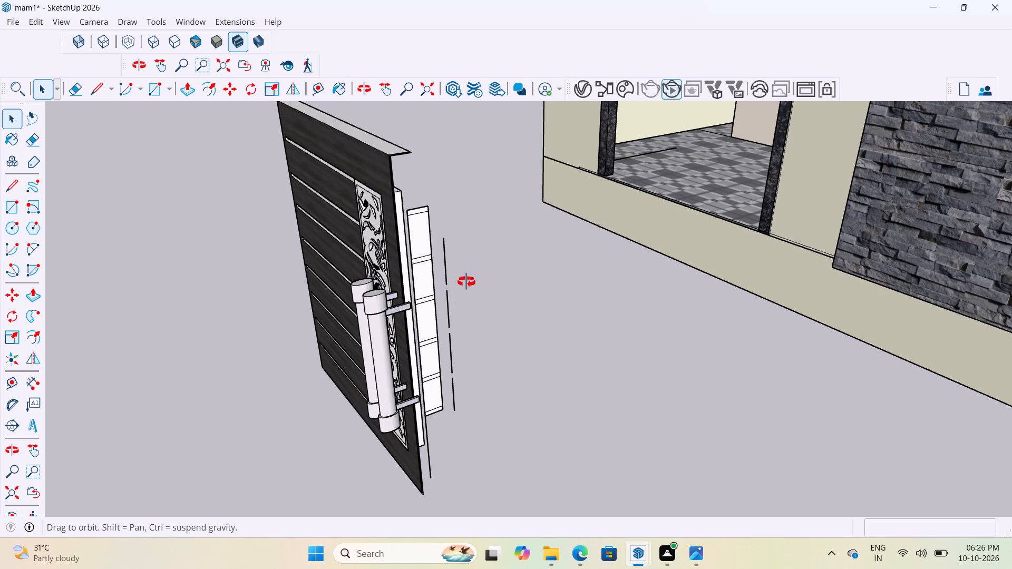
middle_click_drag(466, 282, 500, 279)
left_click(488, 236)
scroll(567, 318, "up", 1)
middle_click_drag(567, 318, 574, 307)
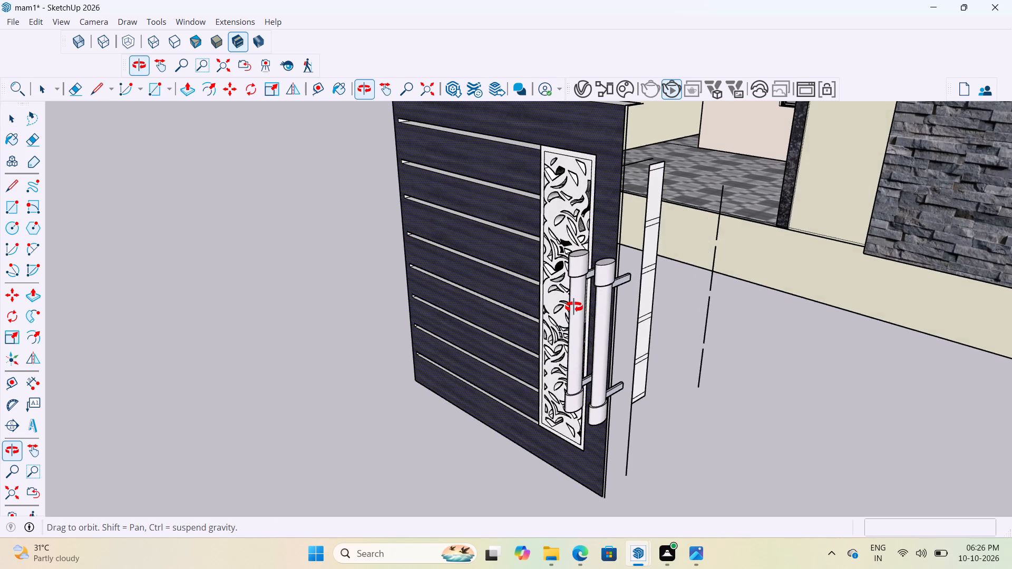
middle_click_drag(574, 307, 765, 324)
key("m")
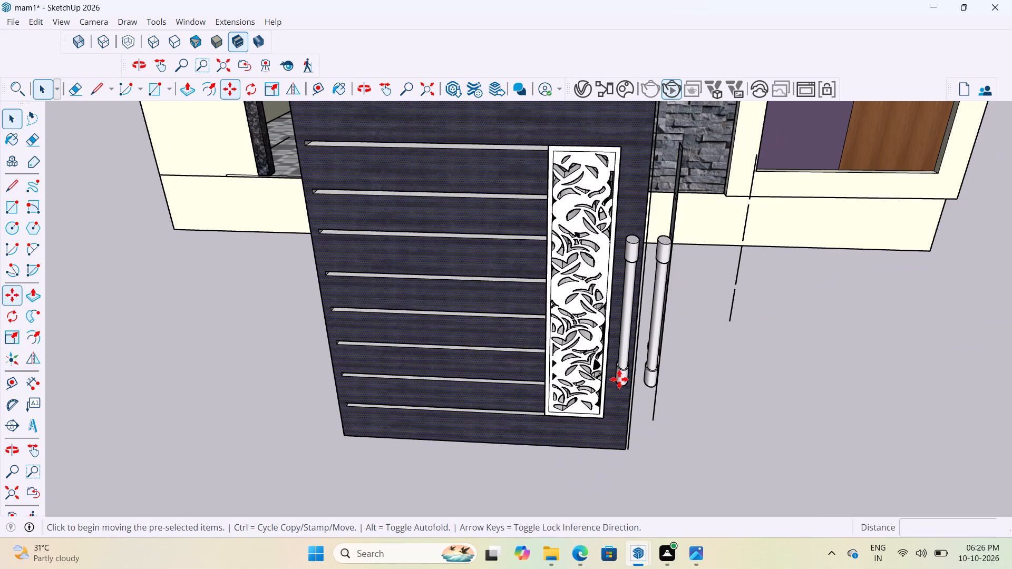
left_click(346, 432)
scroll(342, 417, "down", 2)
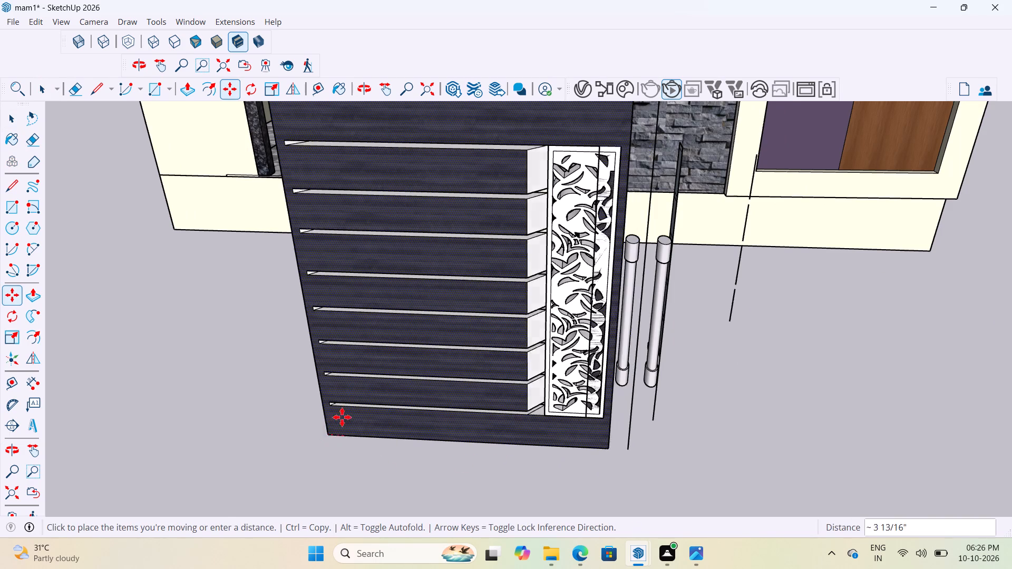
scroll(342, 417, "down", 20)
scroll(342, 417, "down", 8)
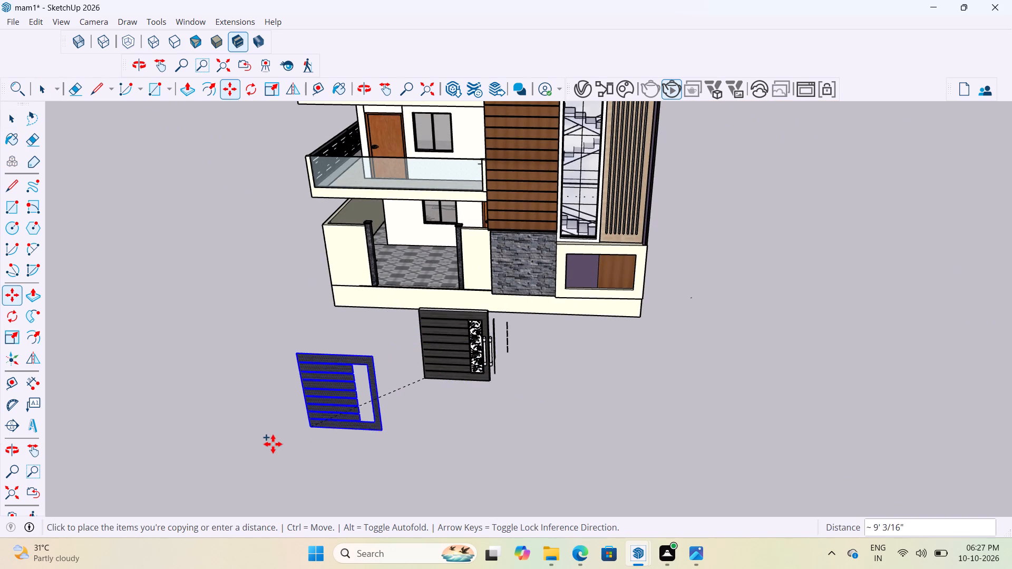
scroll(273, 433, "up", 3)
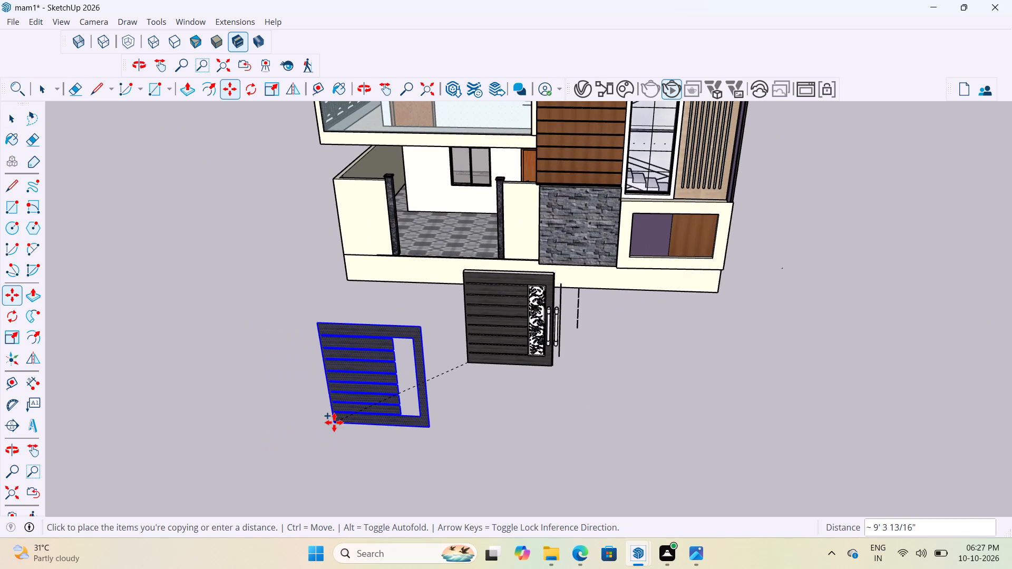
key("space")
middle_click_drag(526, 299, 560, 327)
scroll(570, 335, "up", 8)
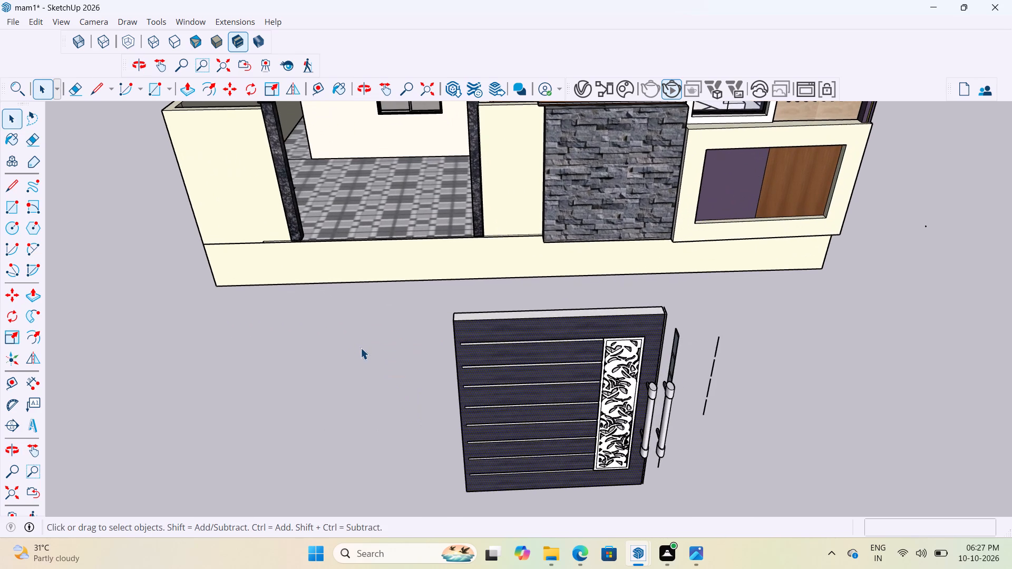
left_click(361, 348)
Delete the loose vertical edge beside the remaining gate leaf and the removed leaf's handle.
scroll(674, 407, "up", 5)
middle_click_drag(676, 353, 714, 363)
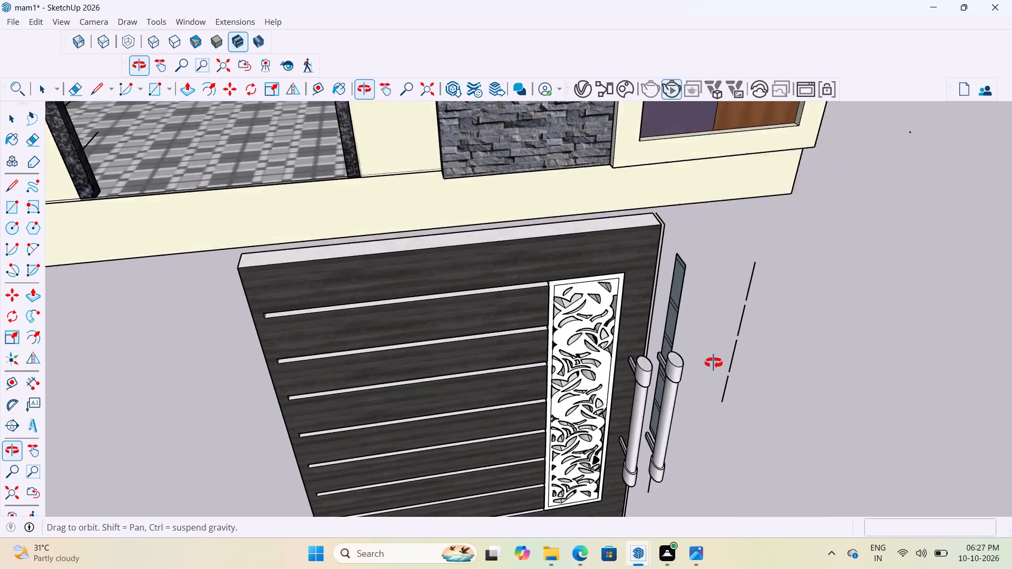
middle_click_drag(714, 363, 546, 351)
scroll(619, 380, "up", 4)
middle_click_drag(618, 378, 644, 391)
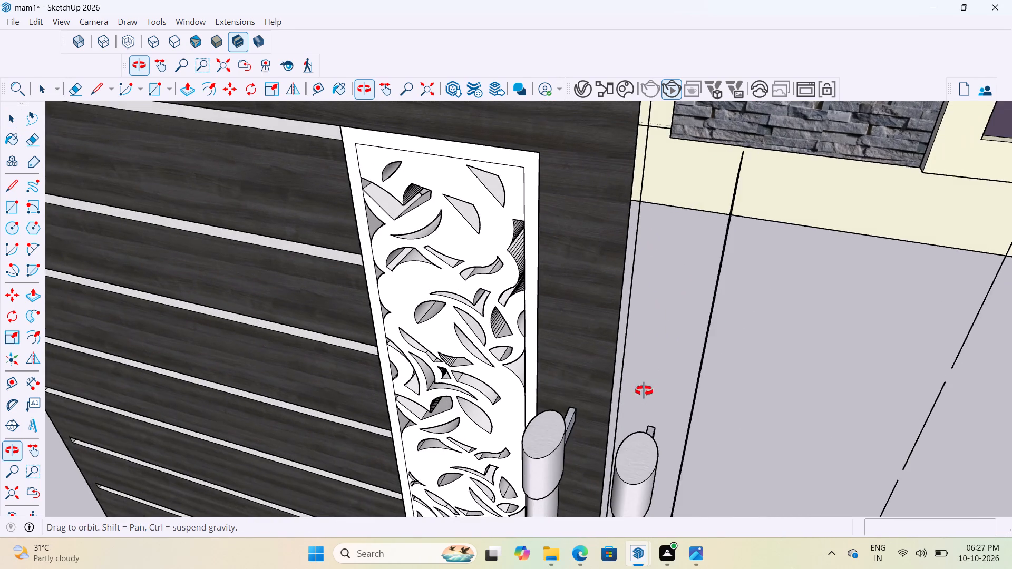
middle_click_drag(644, 391, 703, 396)
left_click(655, 362)
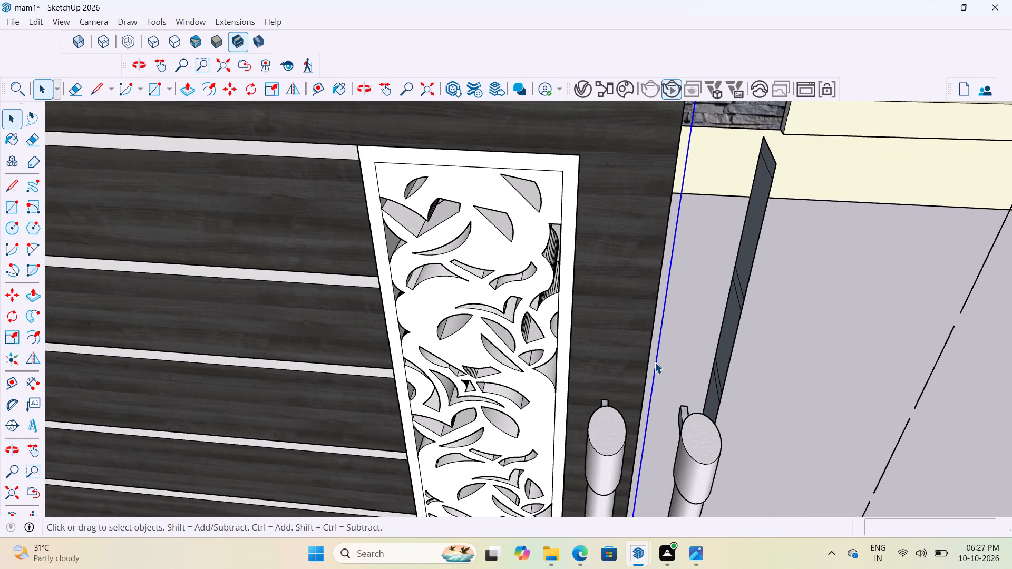
key("Delete")
scroll(655, 362, "down", 10)
scroll(673, 426, "up", 6)
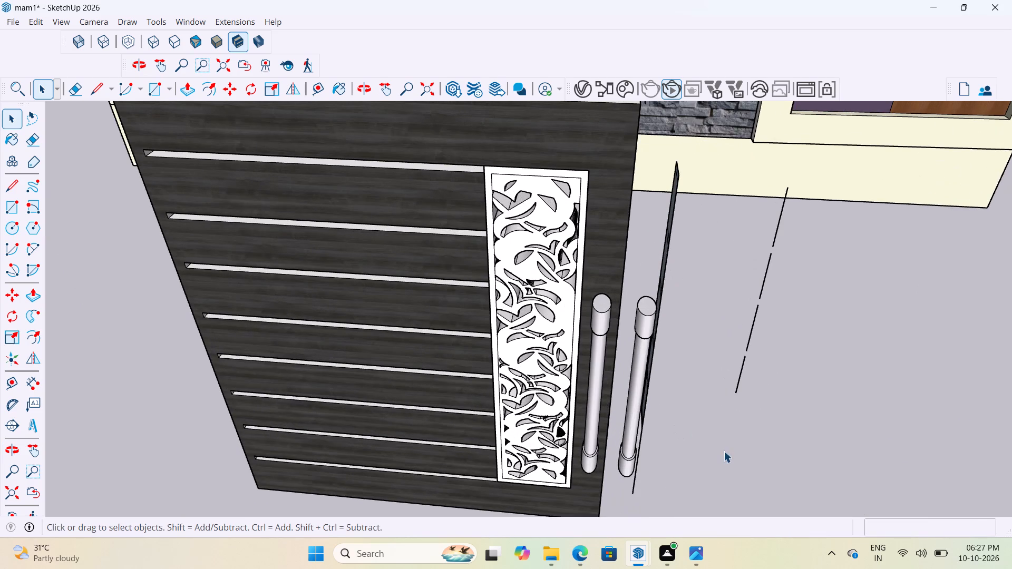
left_click_drag(724, 453, 640, 298)
key("Delete")
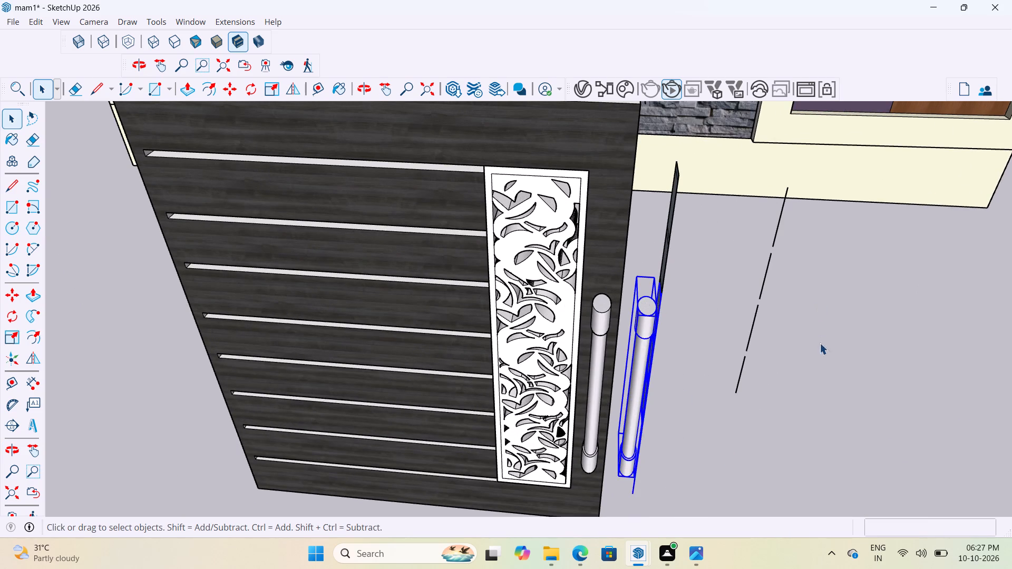
Delete the last leftover strips, edge segments and small face fragments beside the remaining gate leaf.
left_click_drag(773, 435, 683, 248)
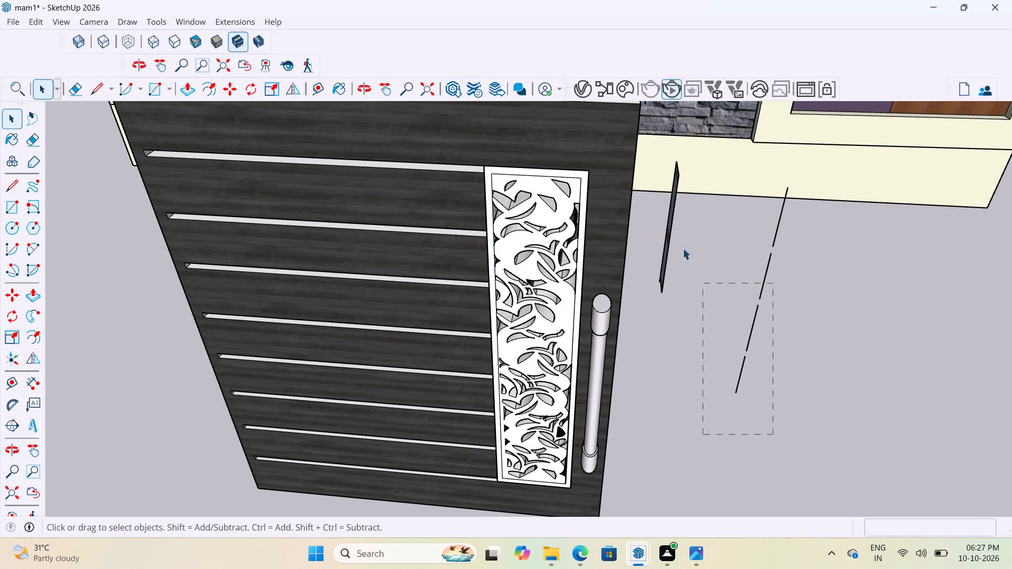
left_click_drag(683, 248, 661, 214)
key("Delete")
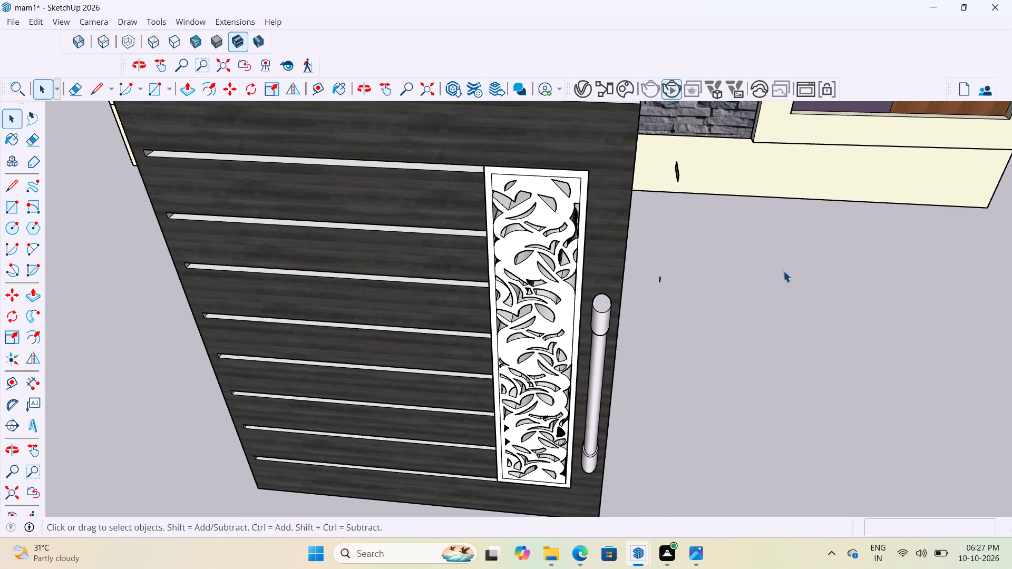
left_click_drag(688, 314, 645, 261)
key("Delete")
middle_click_drag(710, 193, 629, 208)
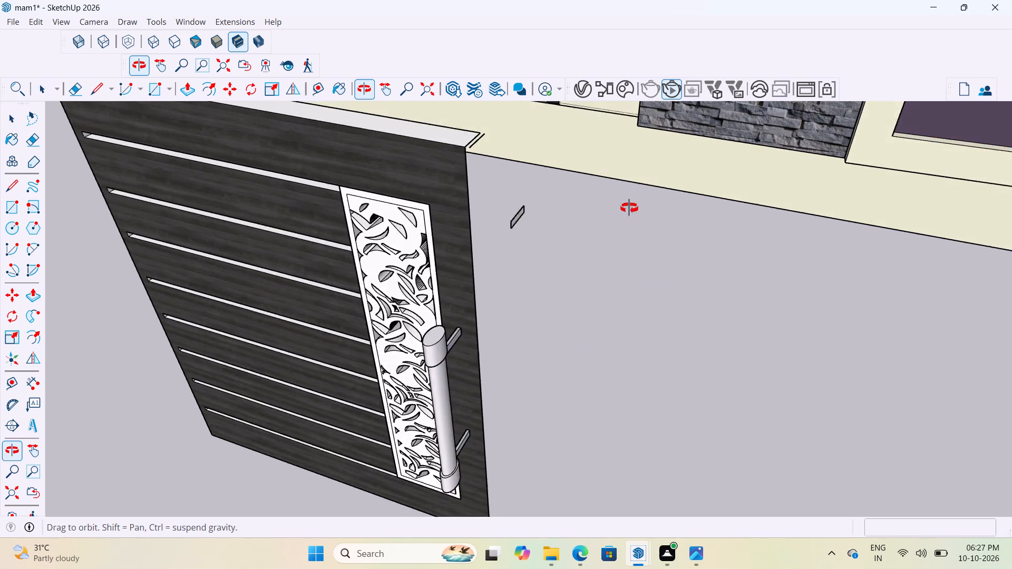
middle_click_drag(629, 208, 625, 210)
scroll(625, 210, "up", 1)
left_click_drag(467, 301, 413, 203)
key("Delete")
scroll(601, 307, "down", 3)
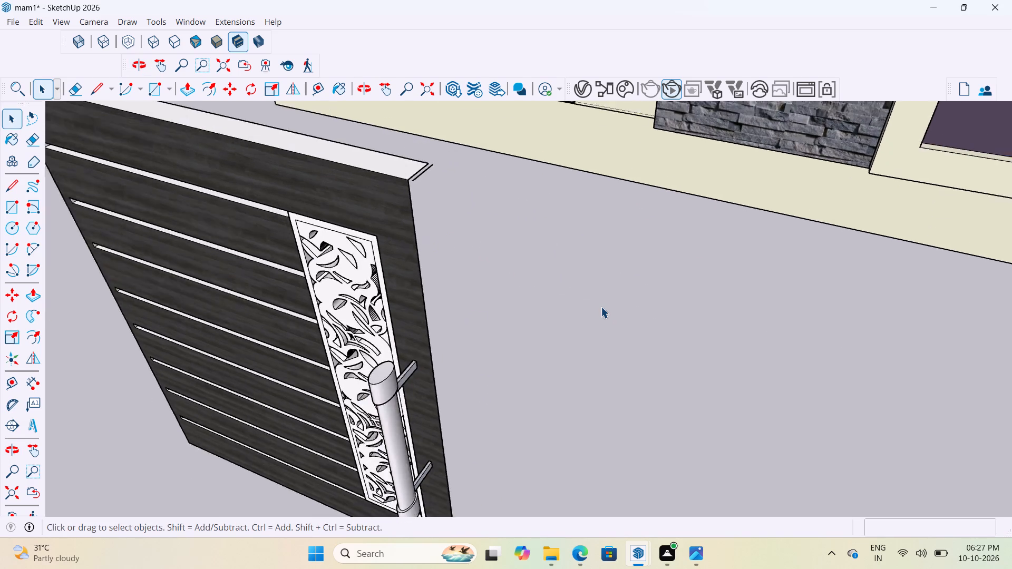
Push/Pull the remaining leaf's top face as a new face down to its bottom corner, about 6' 4 1/4", to fill its thickness.
scroll(601, 307, "down", 1)
scroll(511, 252, "up", 4)
middle_click_drag(511, 252, 440, 254)
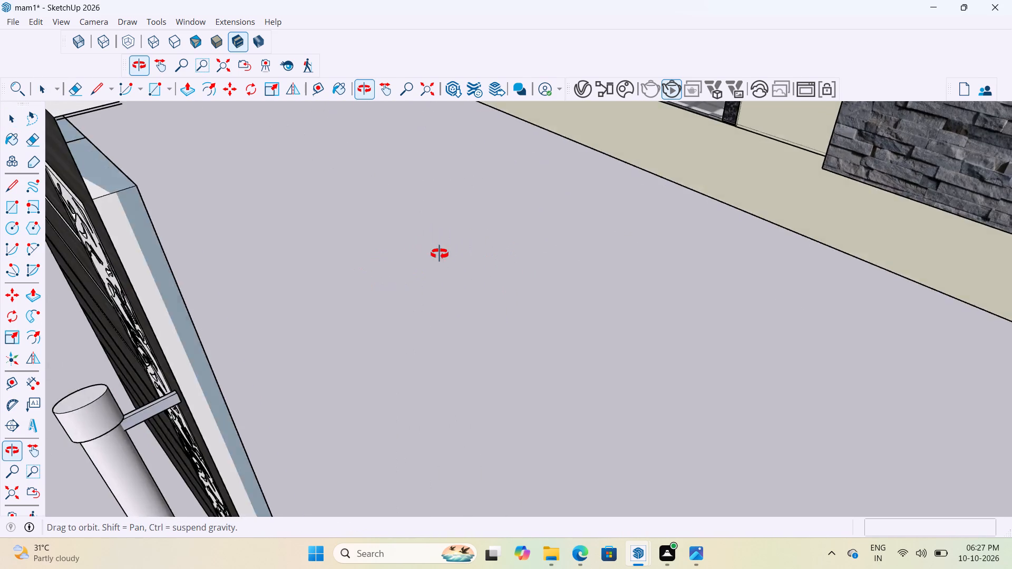
middle_click_drag(440, 254, 442, 277)
scroll(558, 379, "down", 6)
middle_click_drag(488, 349, 325, 327)
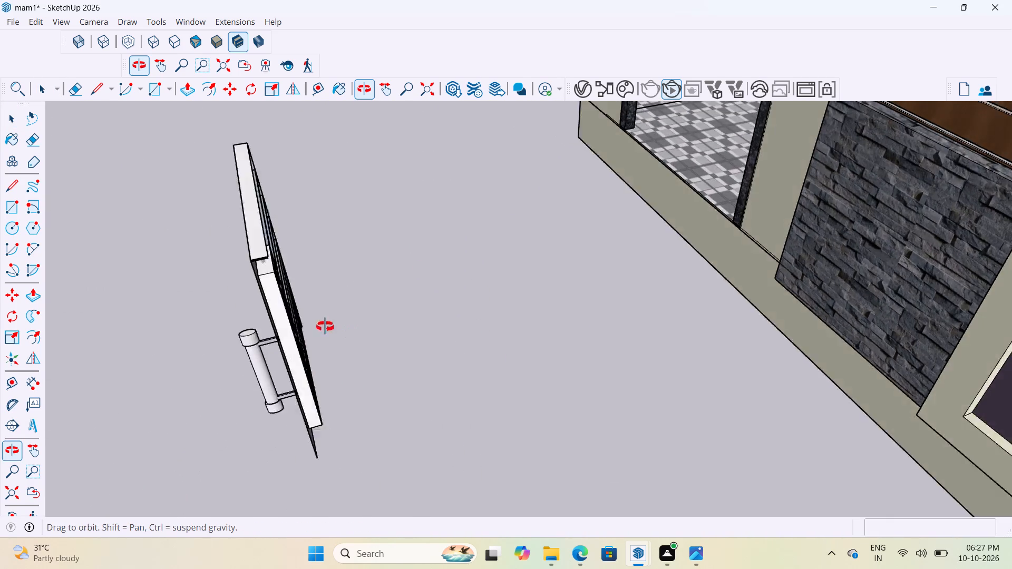
middle_click_drag(325, 327, 274, 312)
scroll(203, 184, "up", 6)
middle_click_drag(266, 185, 325, 220)
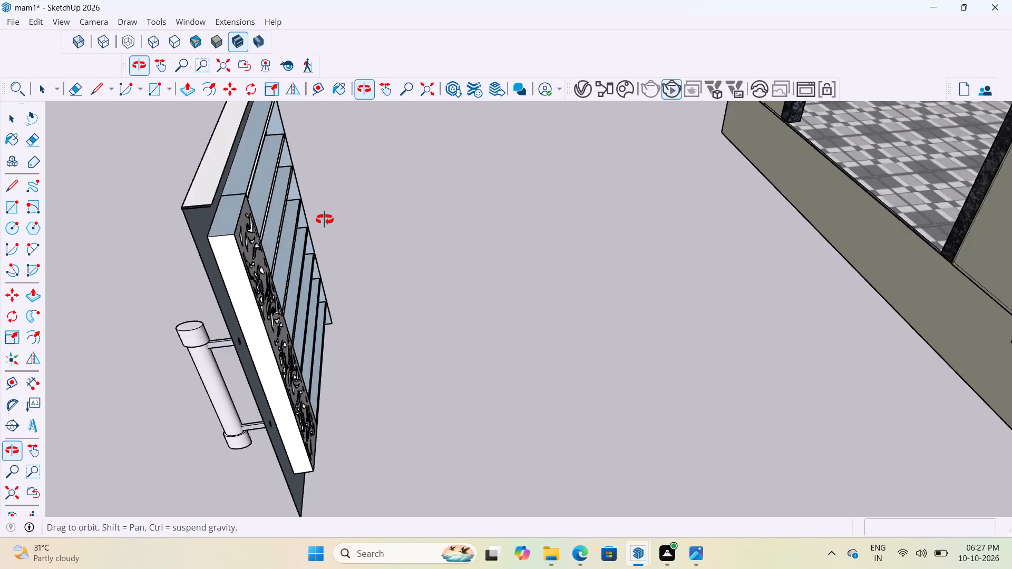
middle_click_drag(325, 220, 372, 196)
scroll(372, 196, "up", 1)
key("p")
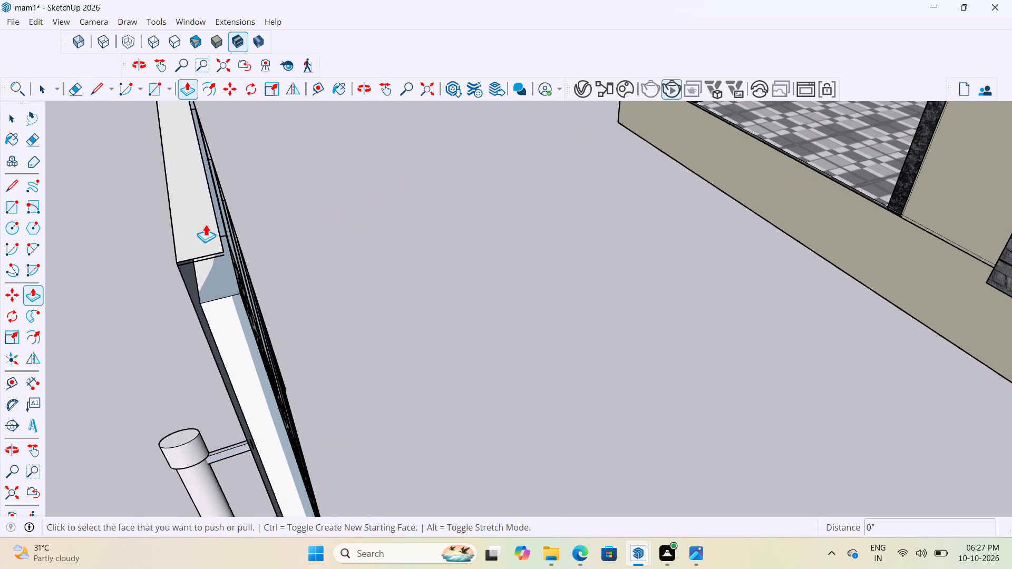
left_click(201, 227)
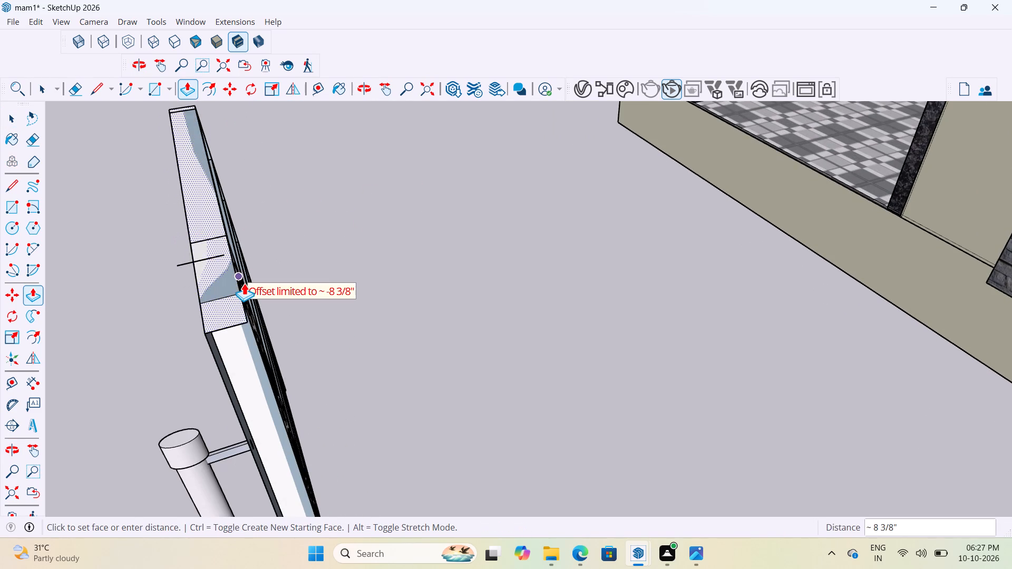
scroll(289, 344, "down", 9)
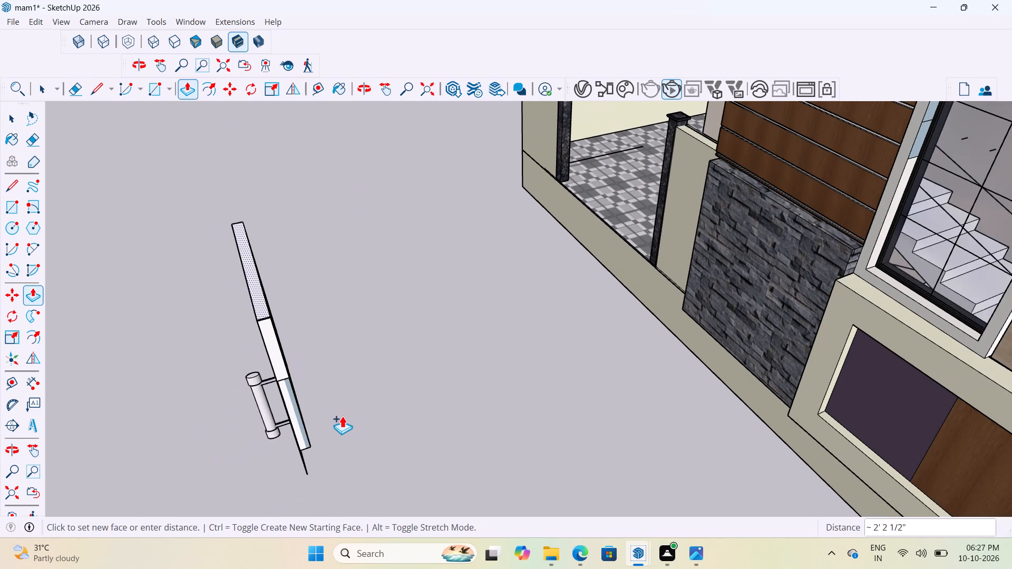
middle_click_drag(358, 397, 443, 327)
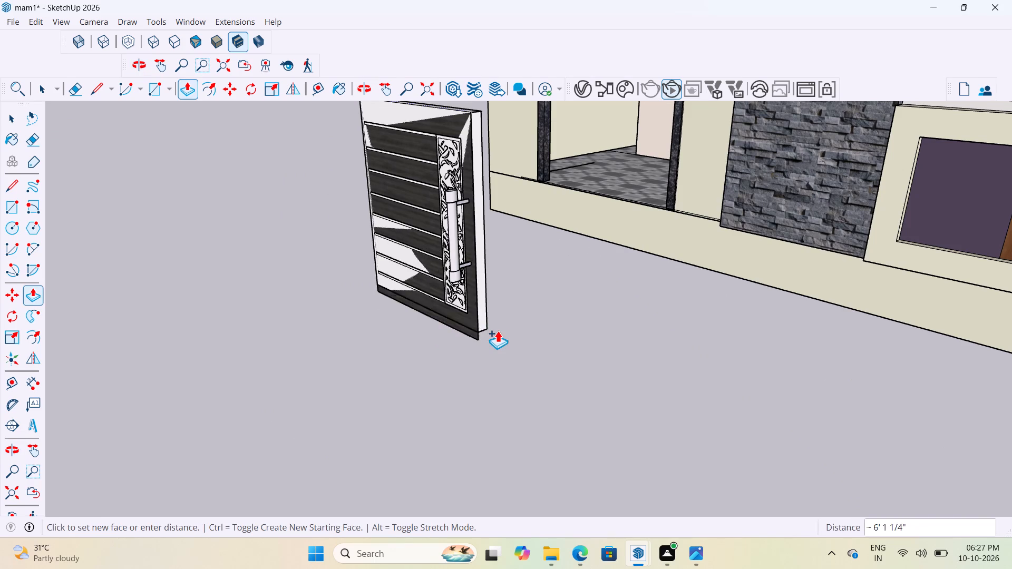
scroll(493, 309, "up", 5)
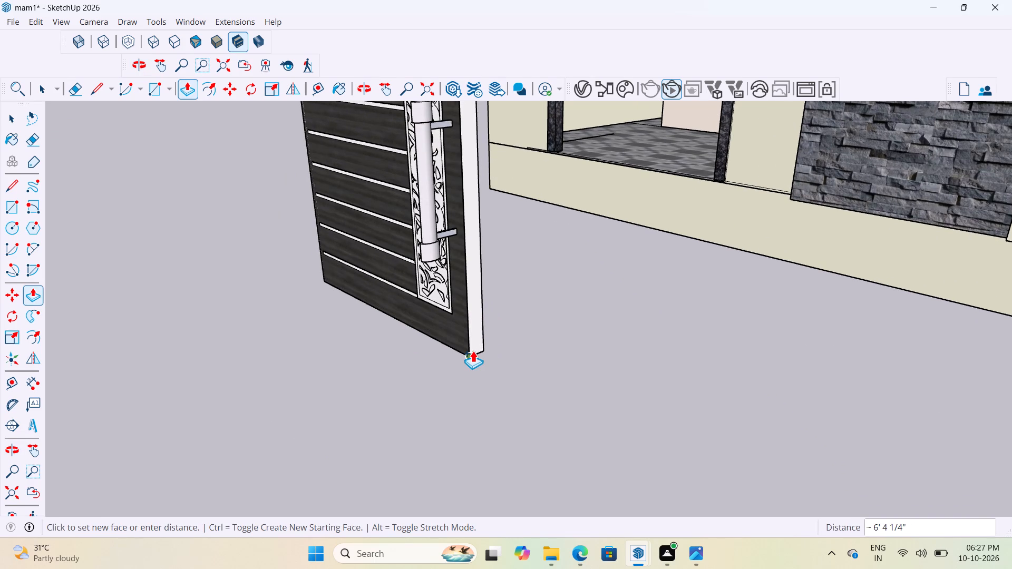
left_click(471, 354)
scroll(471, 381, "down", 4)
middle_click_drag(469, 367, 478, 369)
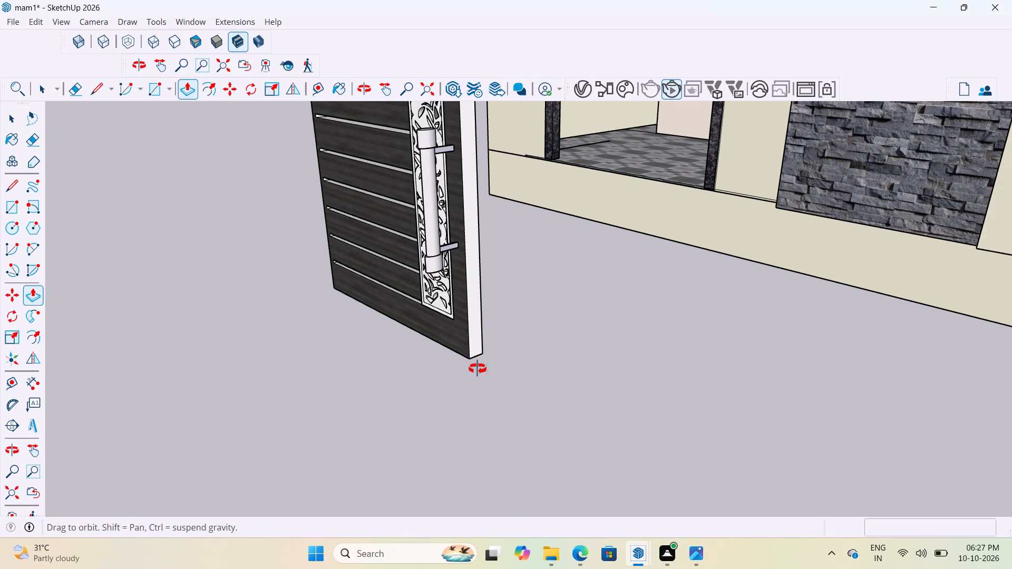
middle_click_drag(478, 369, 512, 381)
scroll(446, 394, "down", 8)
key("space")
Examine the remaining gate leaf and its handle from front and back, and its position relative to the house front.
scroll(512, 387, "up", 3)
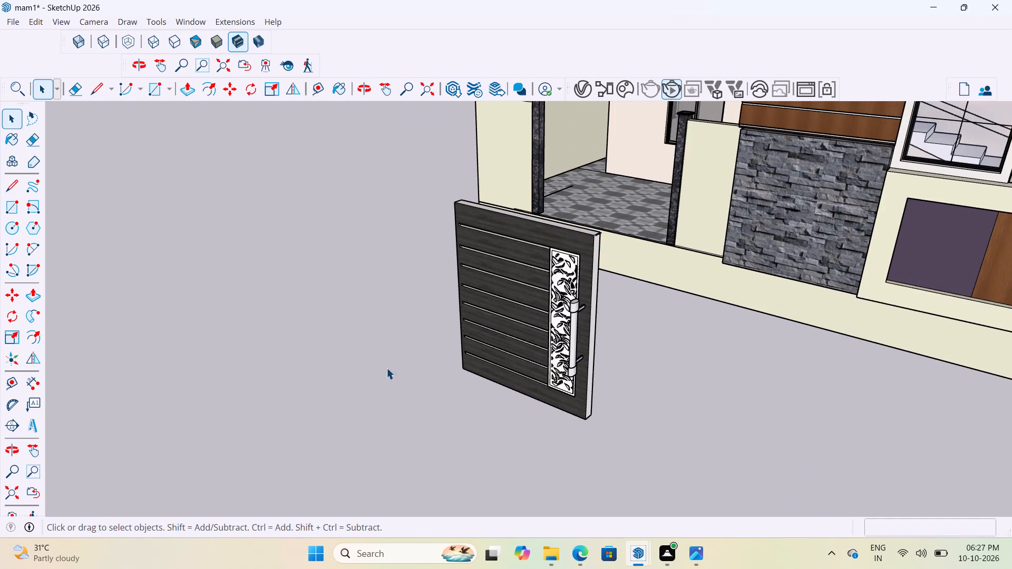
scroll(332, 362, "down", 4)
middle_click_drag(479, 334, 235, 406)
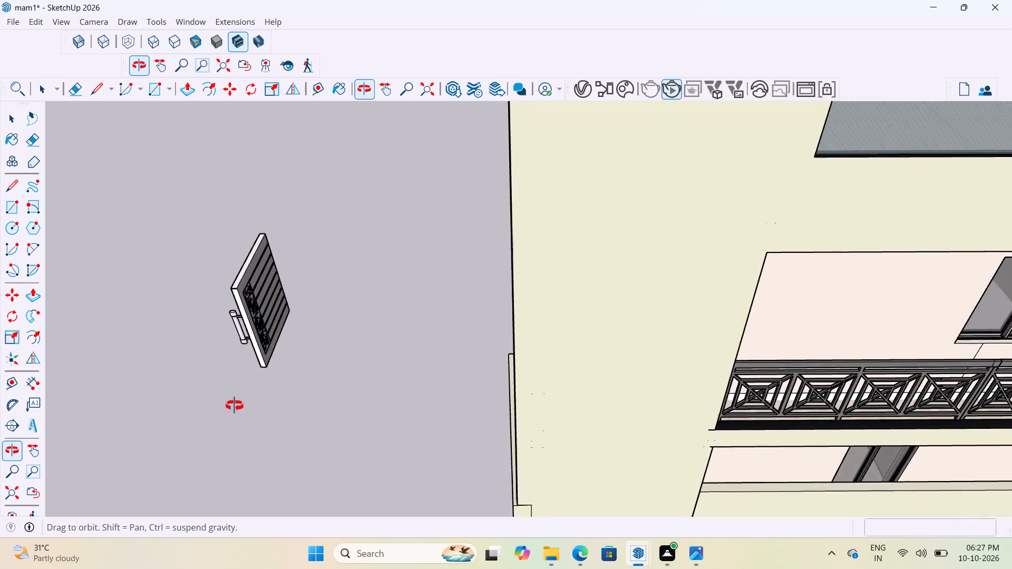
middle_click_drag(235, 406, 568, 328)
scroll(556, 337, "down", 4)
scroll(592, 351, "up", 7)
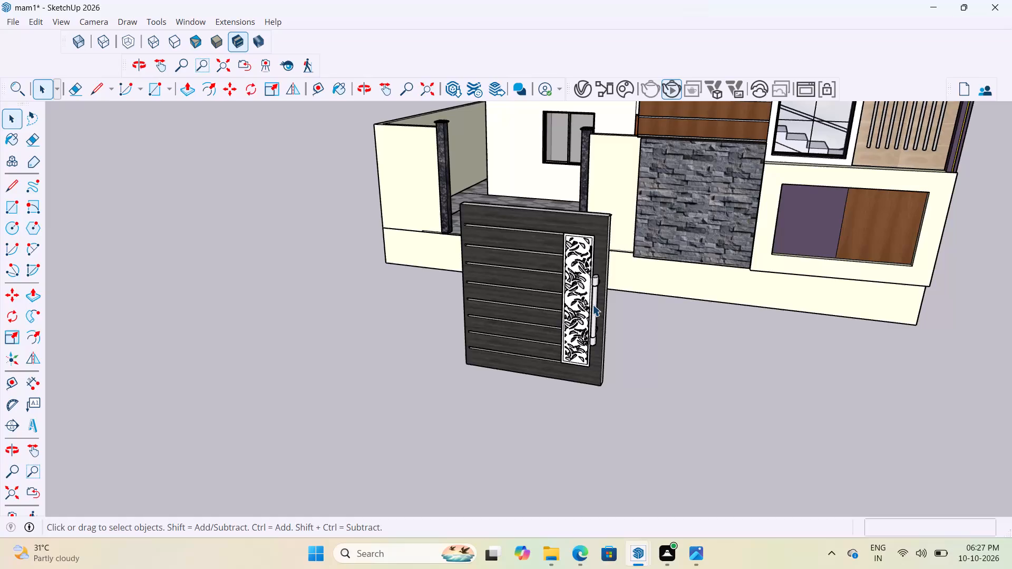
left_click(592, 305)
left_click(532, 400)
scroll(615, 377, "down", 5)
middle_click_drag(712, 306, 757, 338)
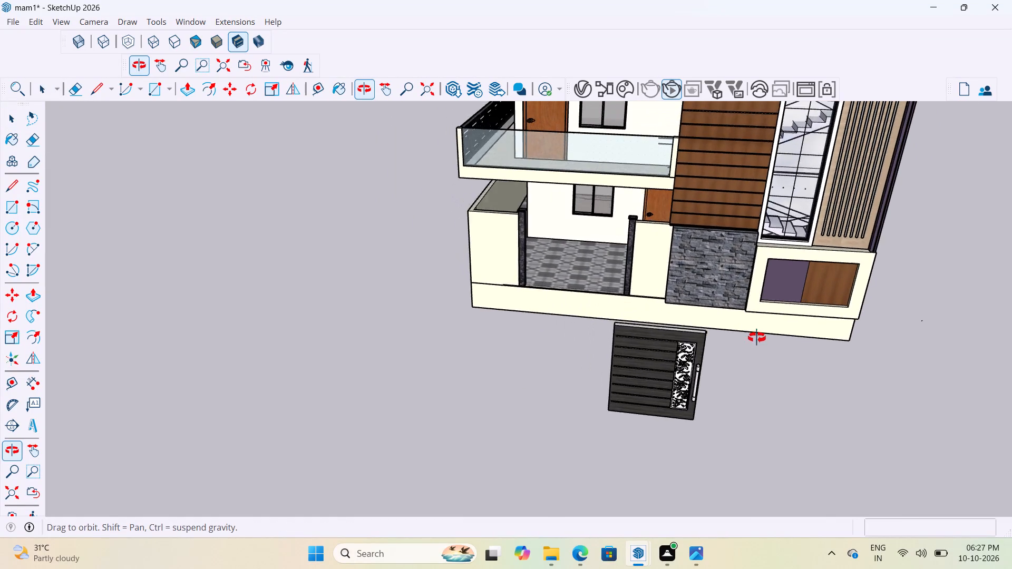
middle_click_drag(757, 338, 758, 339)
scroll(758, 339, "down", 9)
middle_click_drag(738, 371, 738, 404)
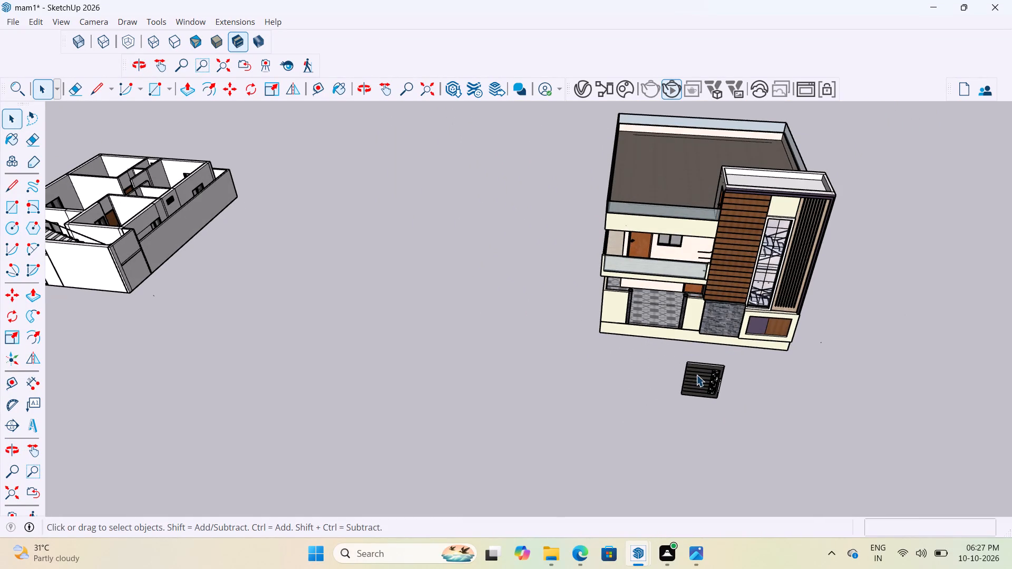
Group the whole remaining gate leaf together with its patterned strip and handle.
scroll(696, 375, "up", 10)
left_click_drag(642, 314, 808, 454)
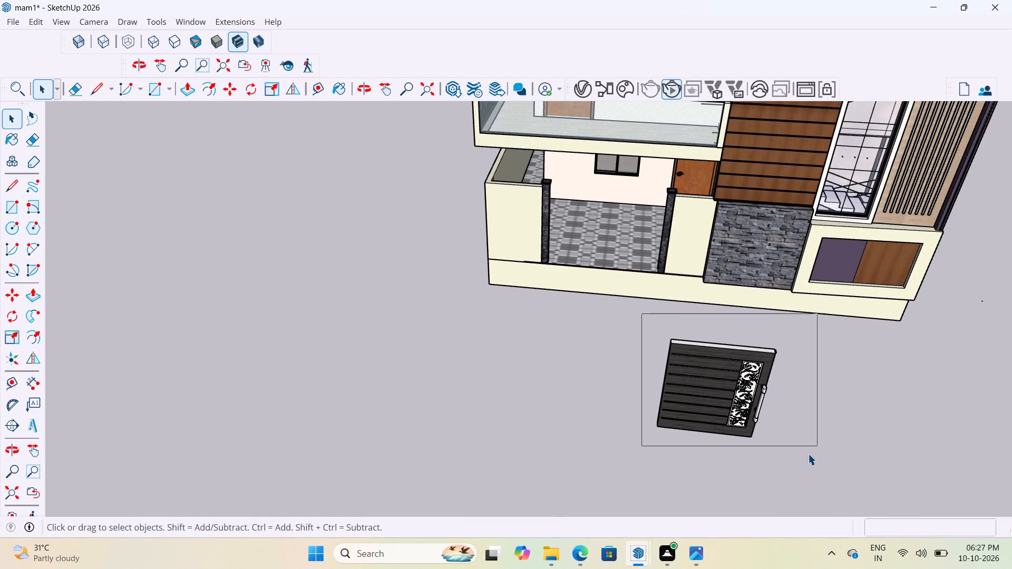
left_click_drag(808, 454, 789, 482)
right_click(702, 362)
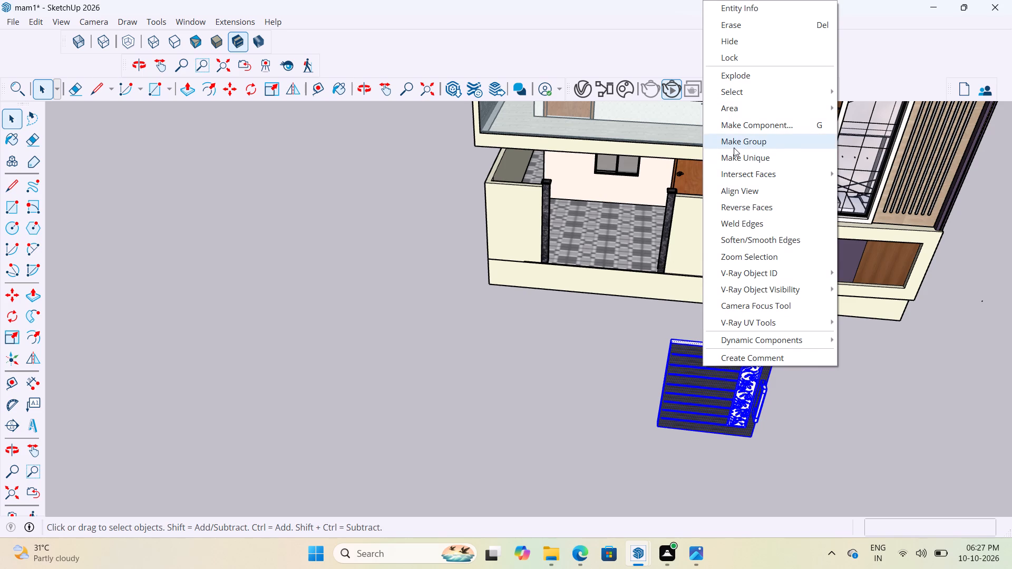
left_click(734, 148)
scroll(766, 454, "up", 3)
scroll(553, 377, "down", 3)
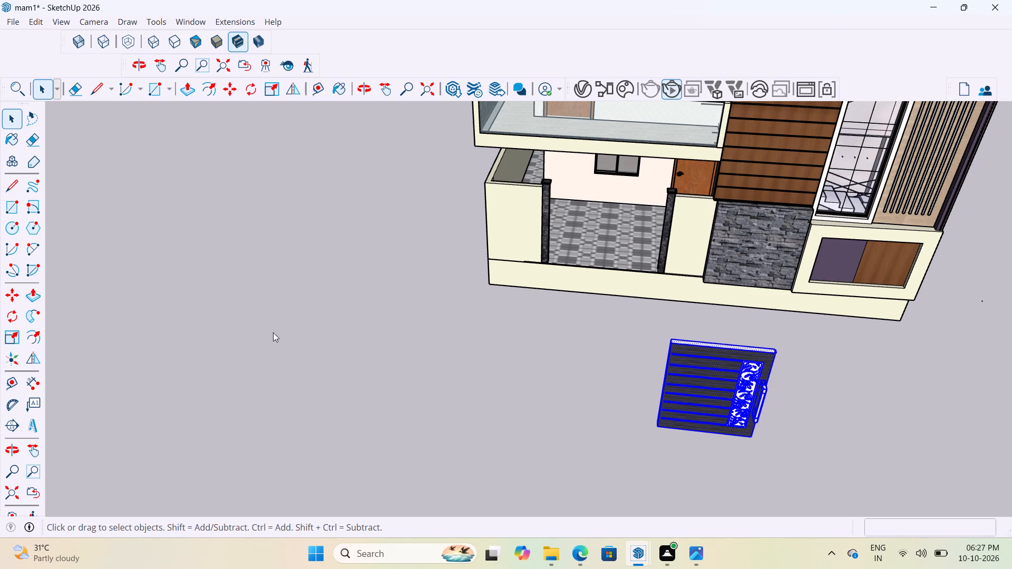
scroll(102, 163, "down", 1)
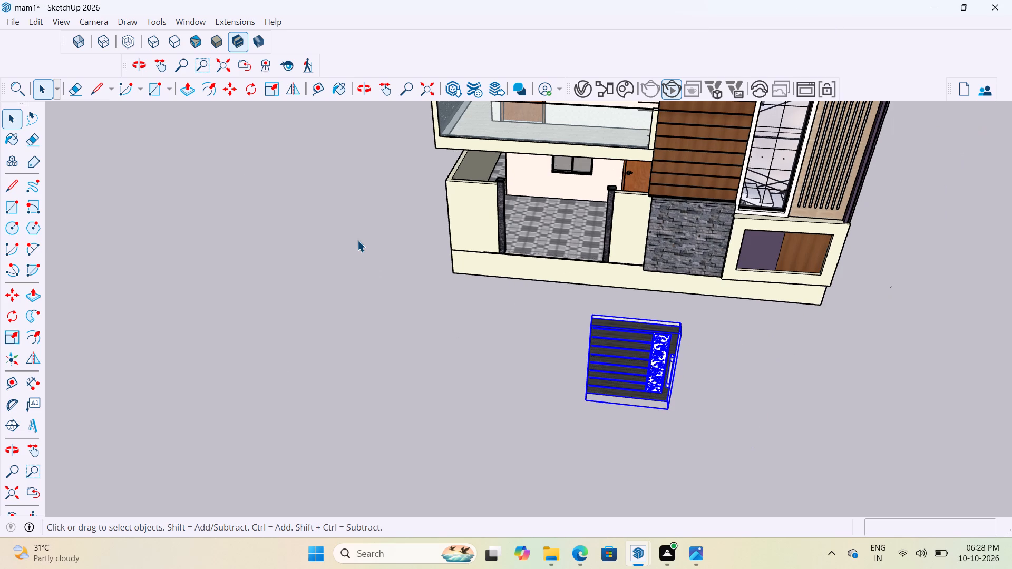
left_click(656, 479)
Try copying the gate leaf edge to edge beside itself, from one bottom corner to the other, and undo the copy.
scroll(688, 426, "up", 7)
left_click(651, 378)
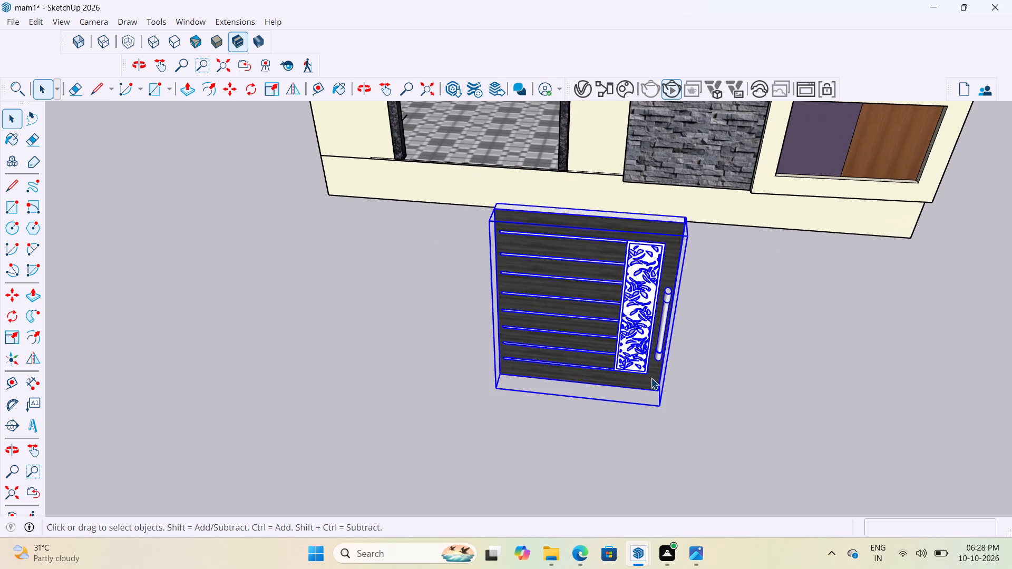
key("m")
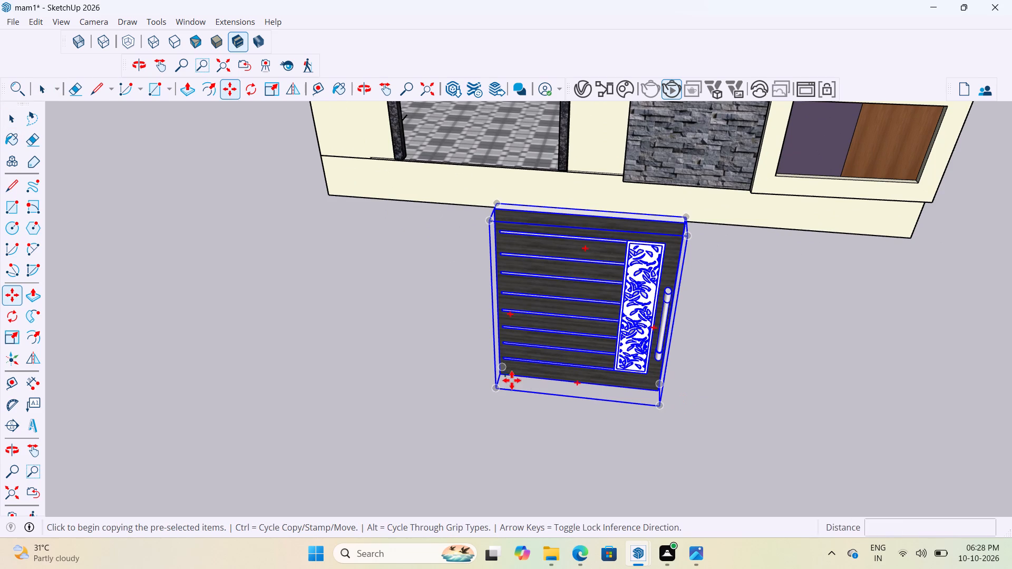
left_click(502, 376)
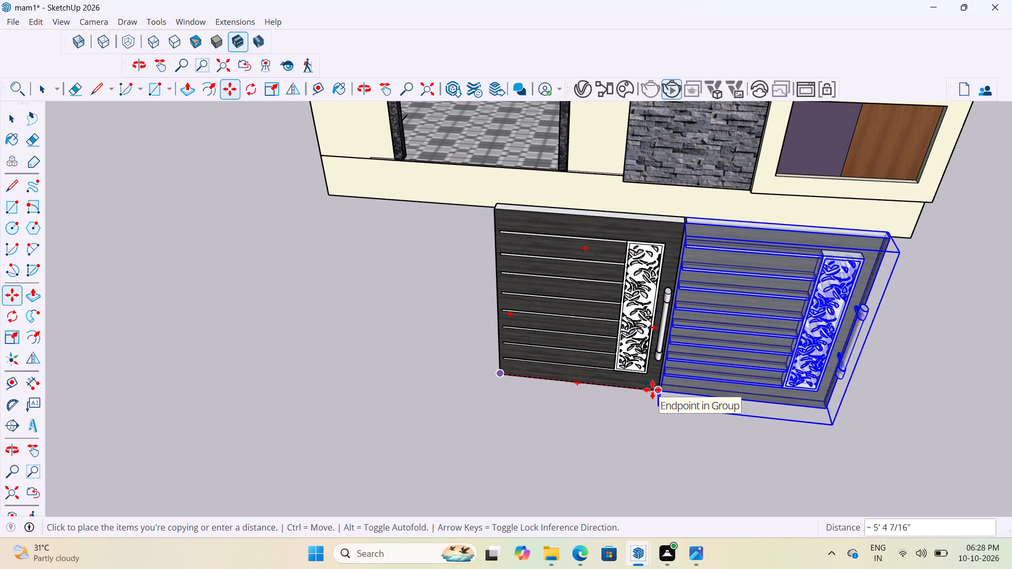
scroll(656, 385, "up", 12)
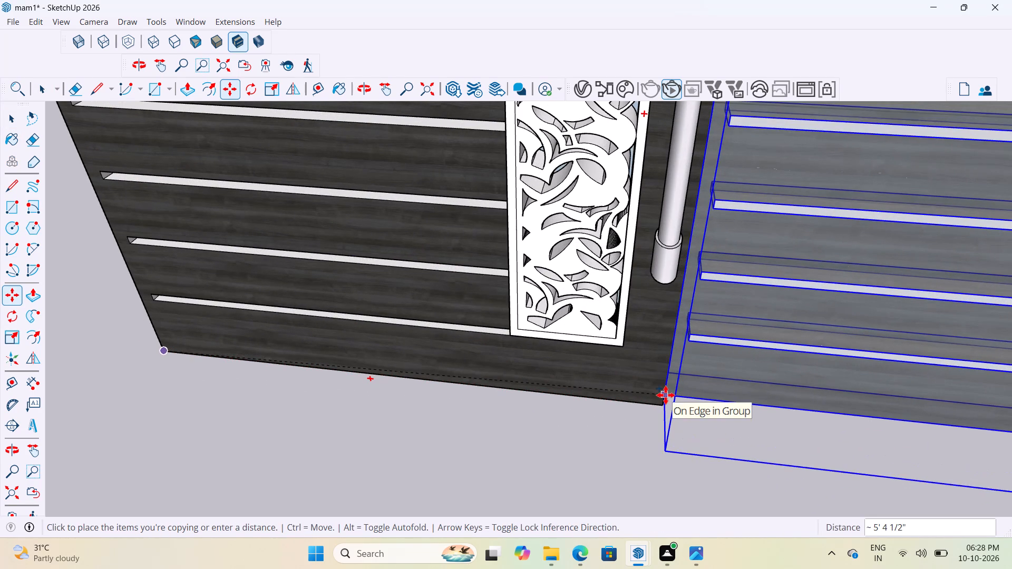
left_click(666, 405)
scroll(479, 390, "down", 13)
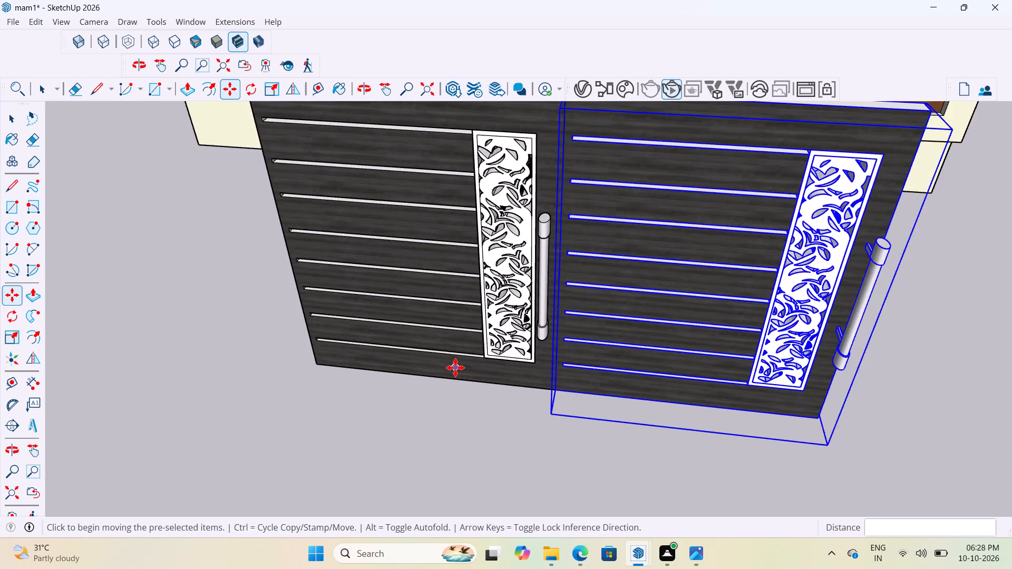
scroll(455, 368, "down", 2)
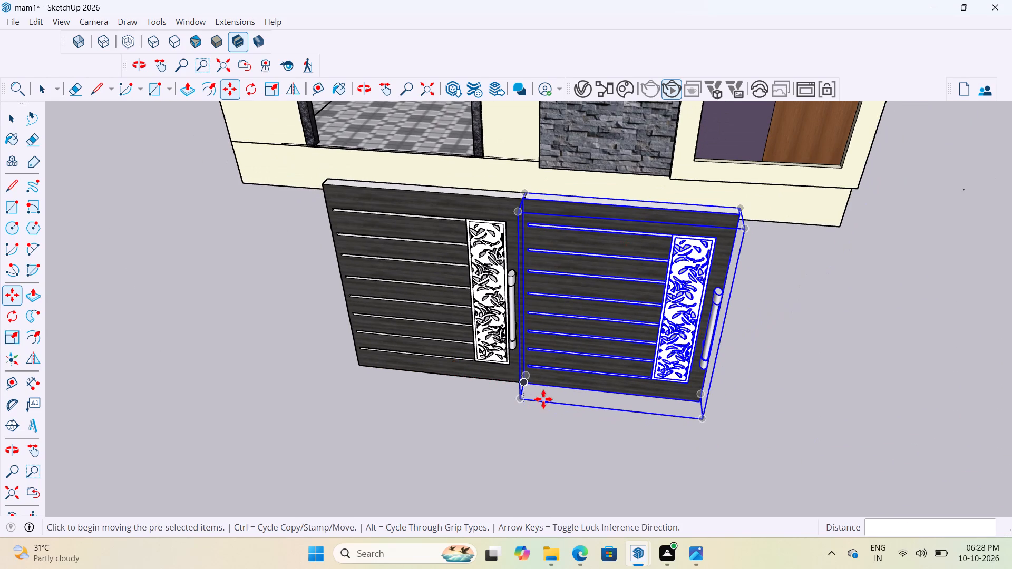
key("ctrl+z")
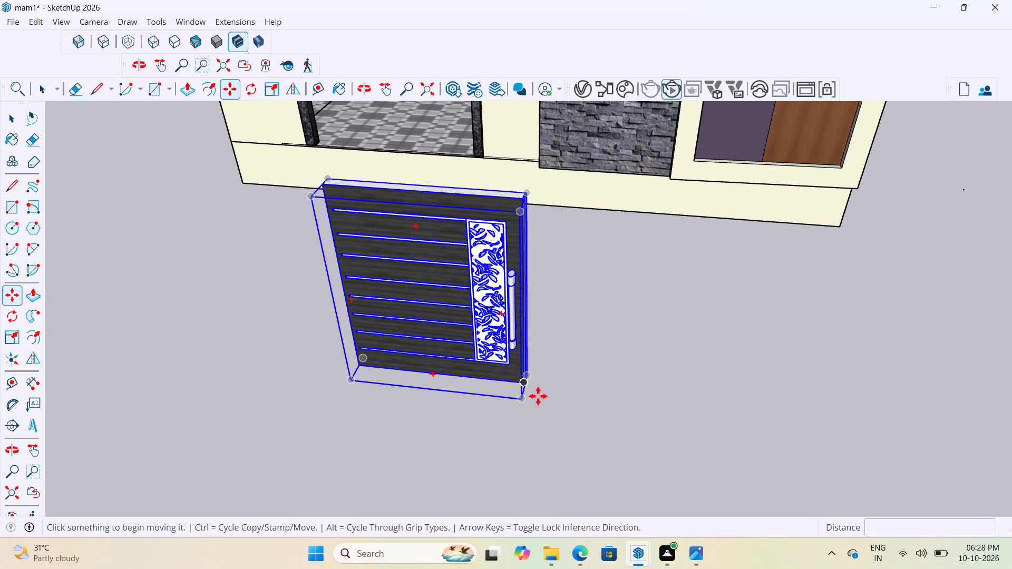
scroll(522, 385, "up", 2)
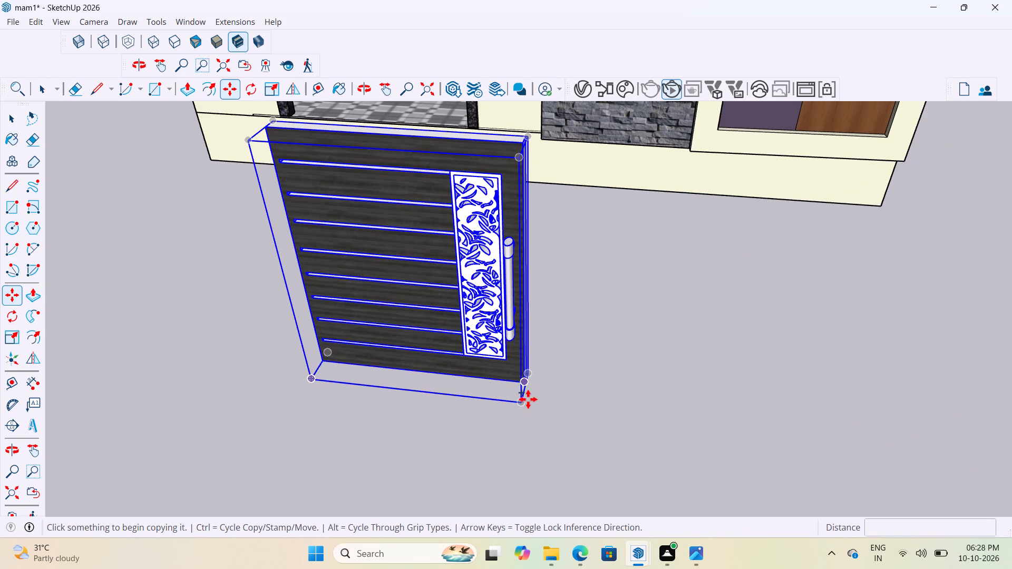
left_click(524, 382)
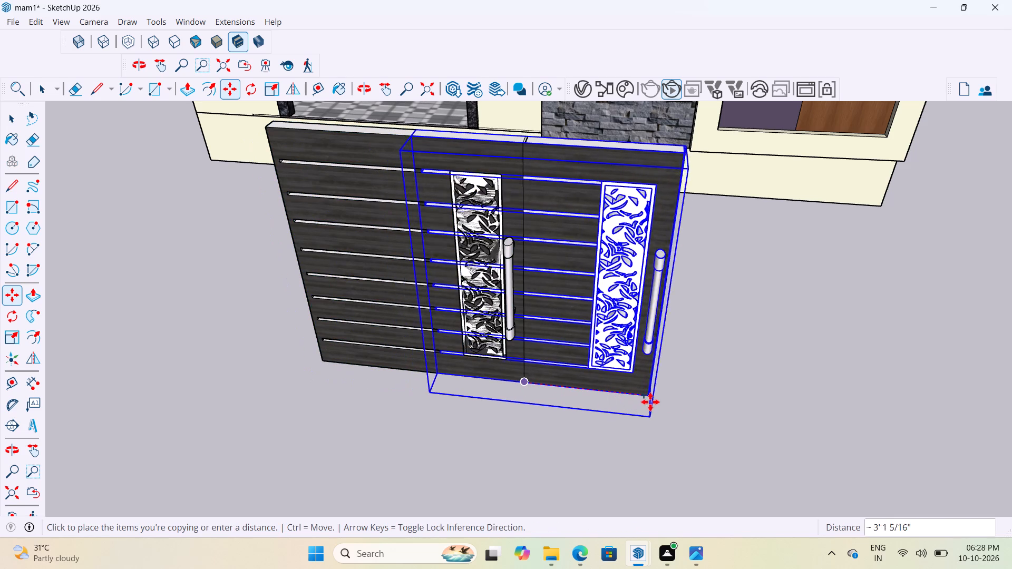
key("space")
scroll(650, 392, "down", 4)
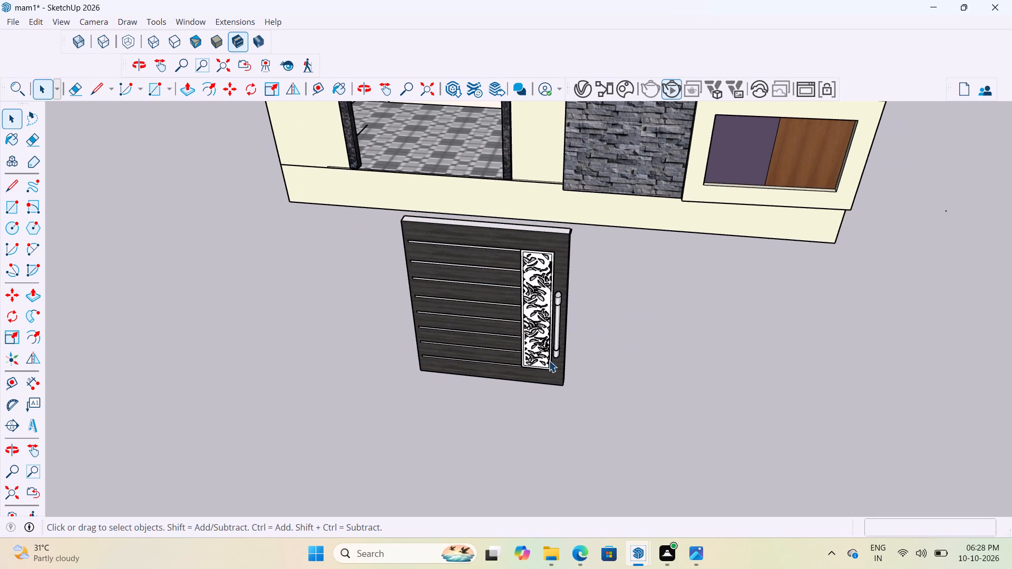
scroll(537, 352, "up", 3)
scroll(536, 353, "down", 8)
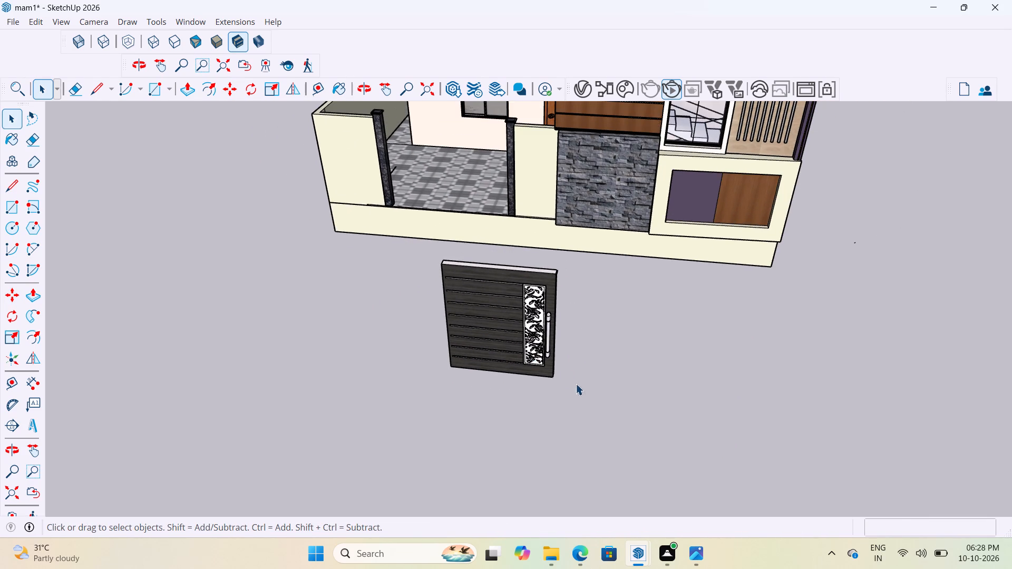
Copy the grouped gate leaf 7' 8 1/8" sideways past its handle side, leaving a gap between the two leaves.
scroll(558, 359, "up", 6)
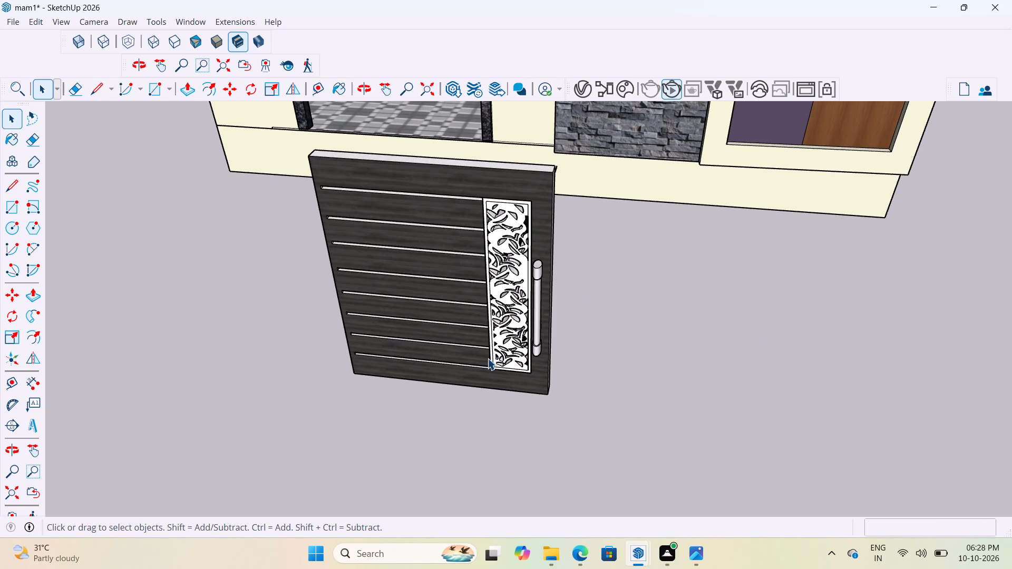
left_click(435, 348)
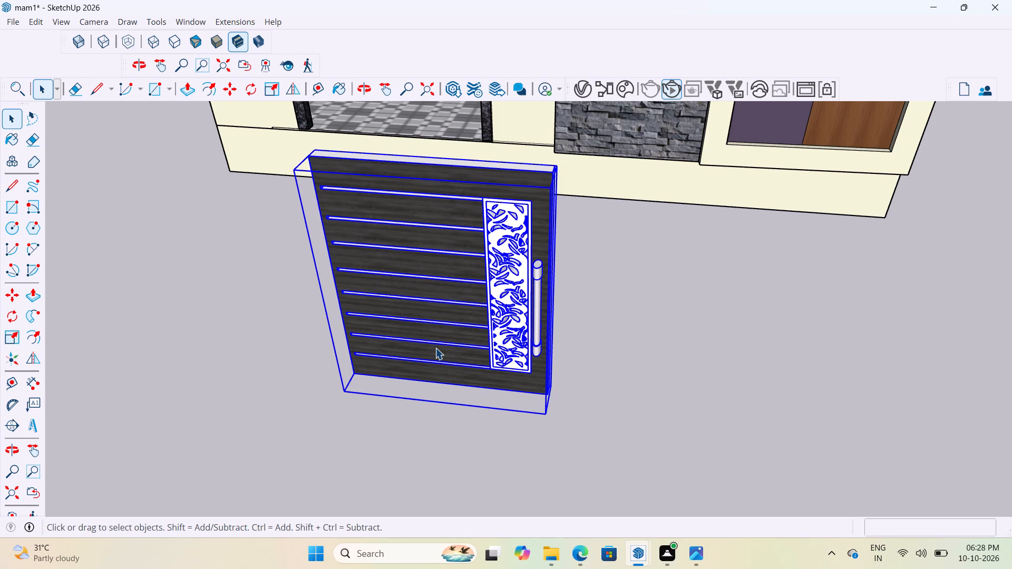
left_click(433, 447)
left_click(528, 365)
key("m")
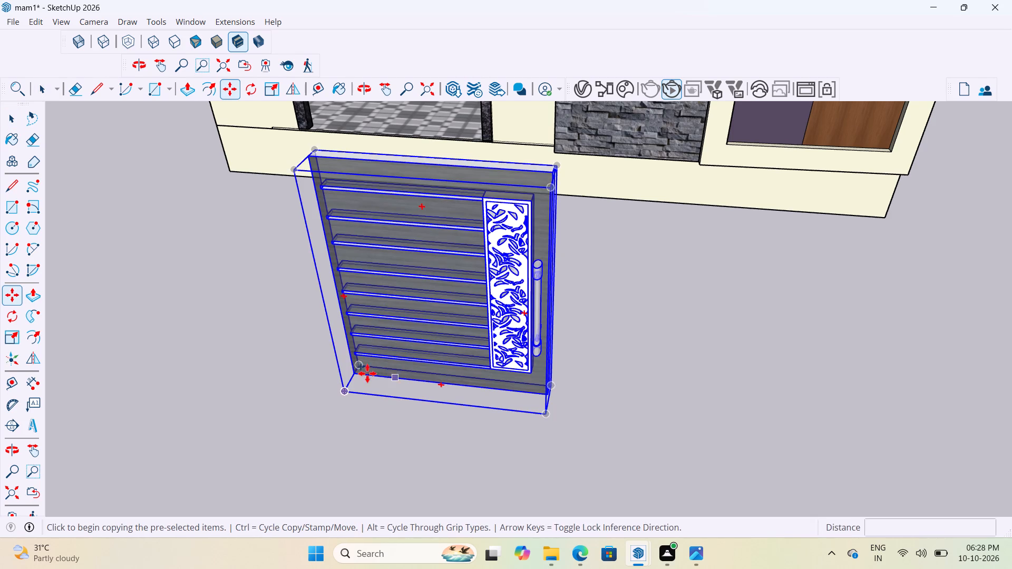
left_click(351, 367)
left_click(635, 406)
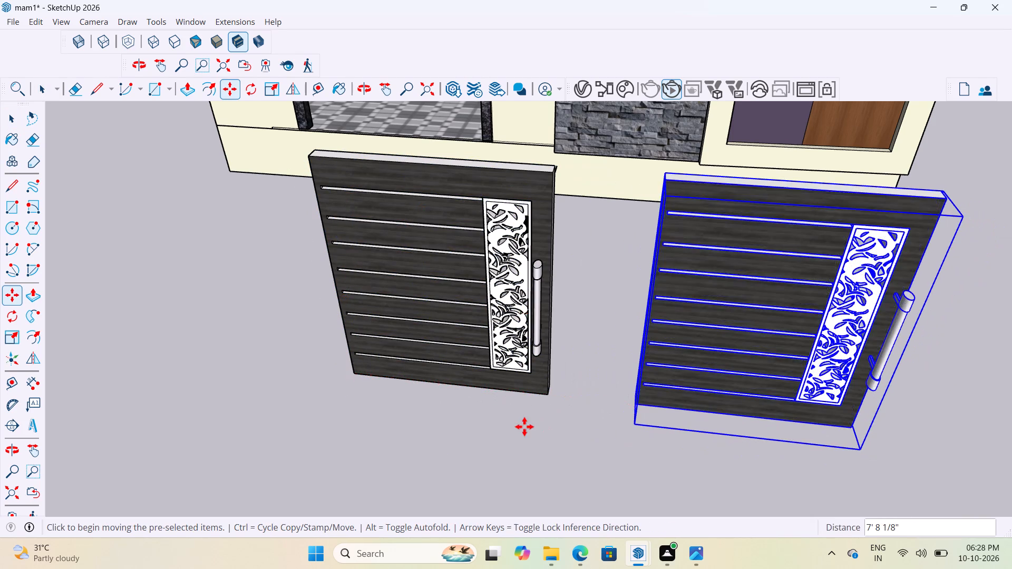
scroll(524, 427, "down", 5)
key("space")
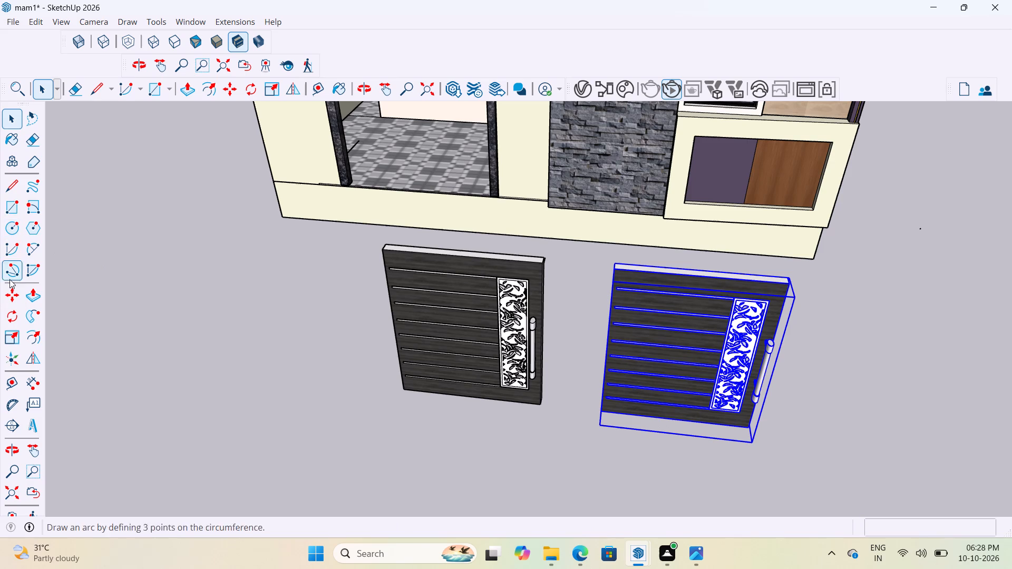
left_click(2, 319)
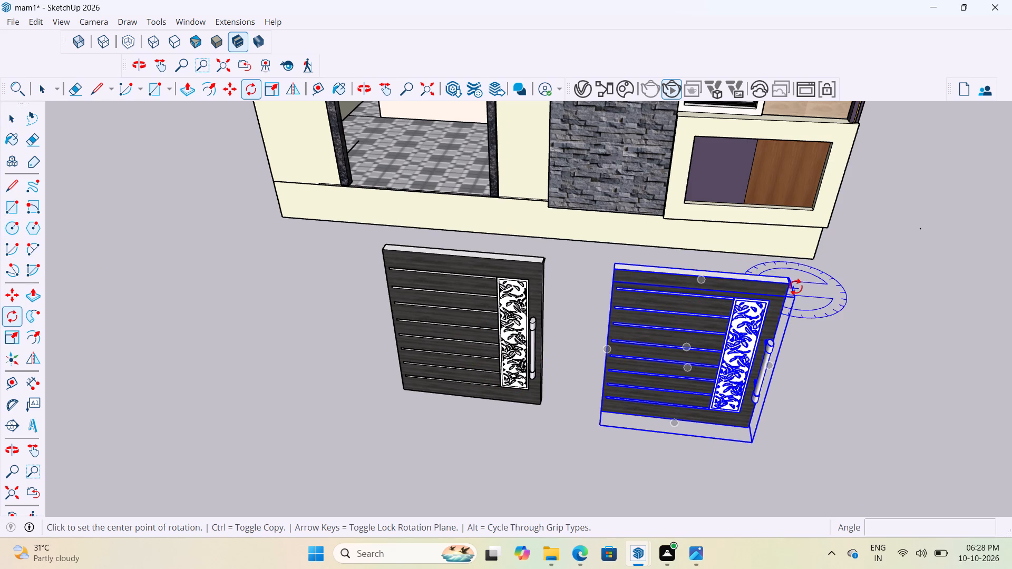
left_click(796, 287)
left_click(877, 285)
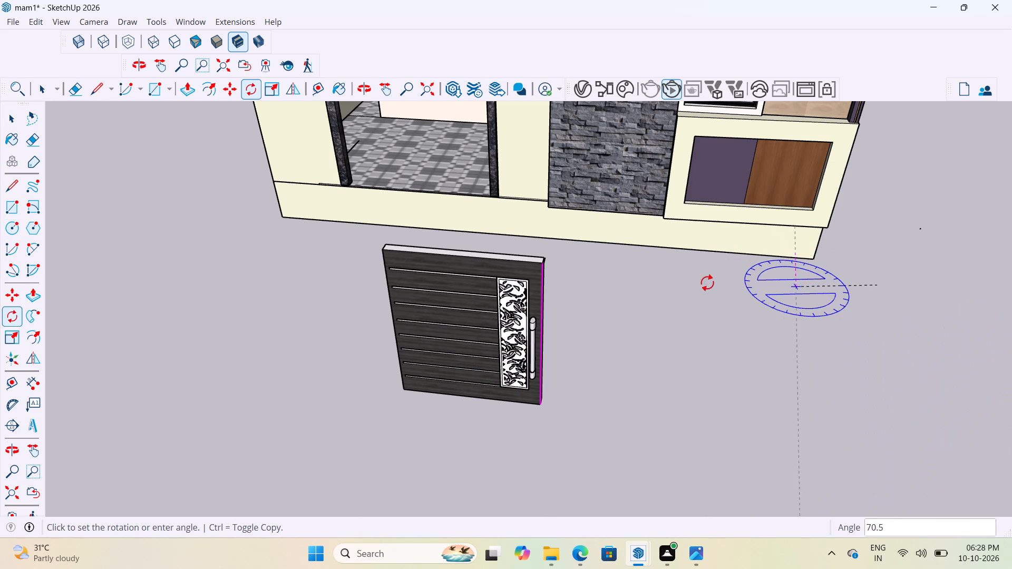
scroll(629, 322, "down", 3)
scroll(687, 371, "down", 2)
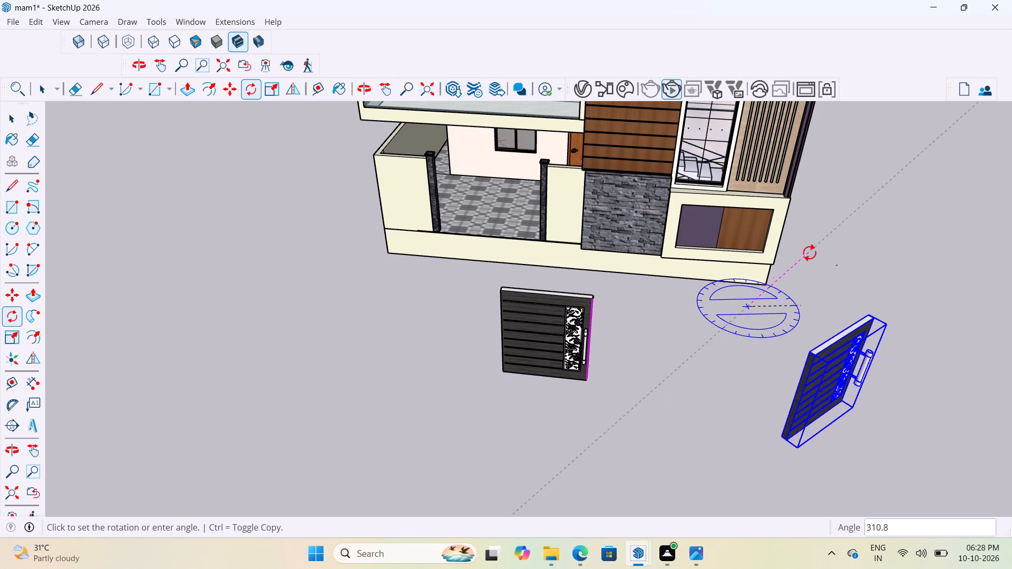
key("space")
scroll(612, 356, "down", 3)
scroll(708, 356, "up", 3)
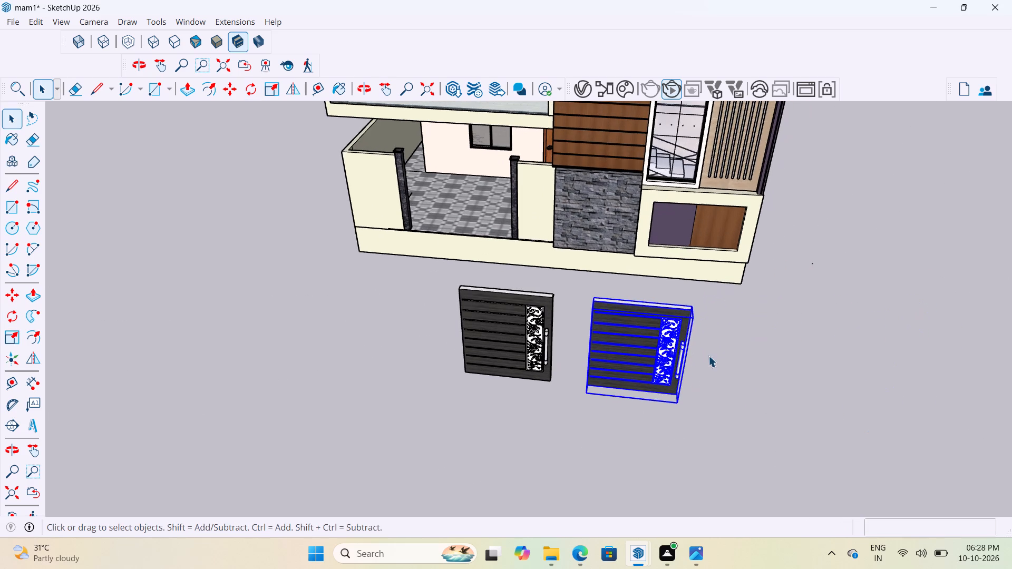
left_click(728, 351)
Rotate the copied gate leaf 180 degrees in the horizontal plane about its top corner on the handle side.
scroll(727, 349, "up", 3)
middle_click_drag(676, 333, 607, 364)
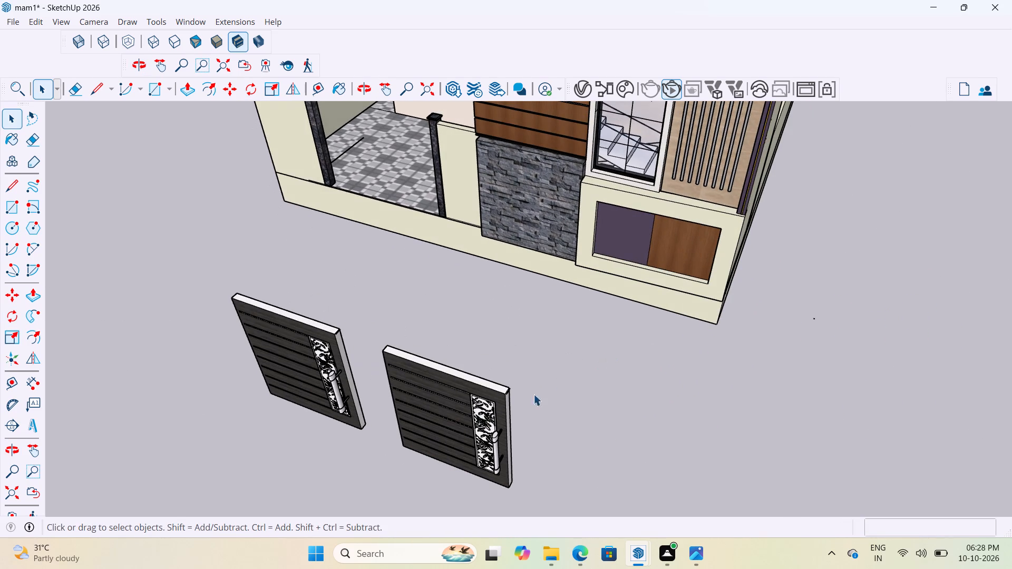
left_click(14, 326)
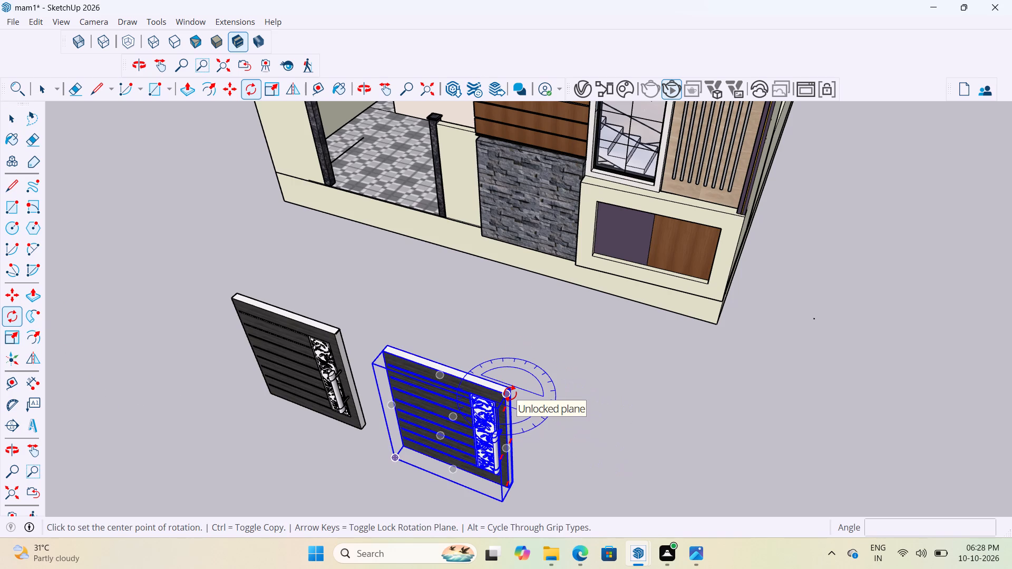
left_click(510, 393)
left_click(539, 360)
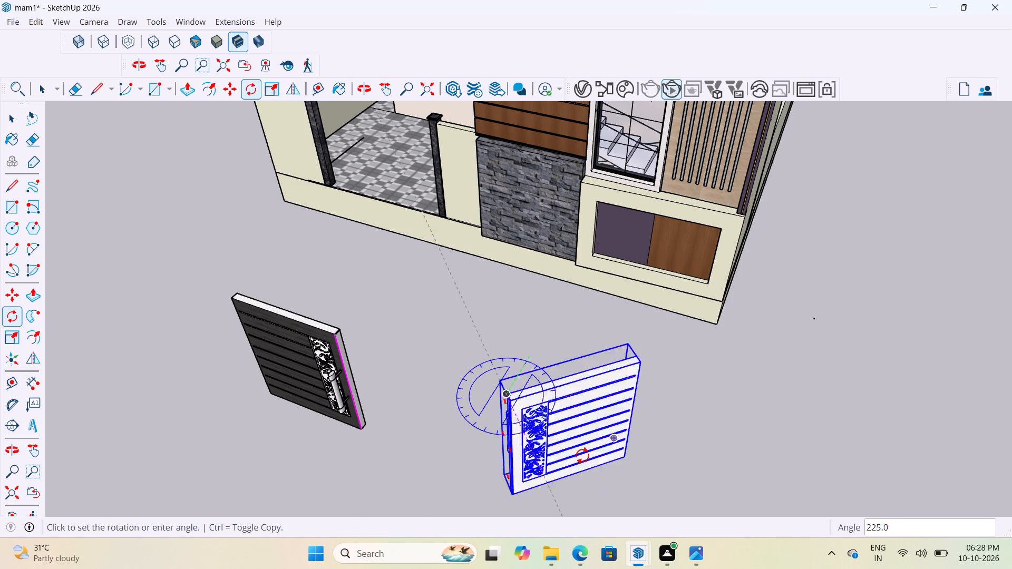
left_click(481, 421)
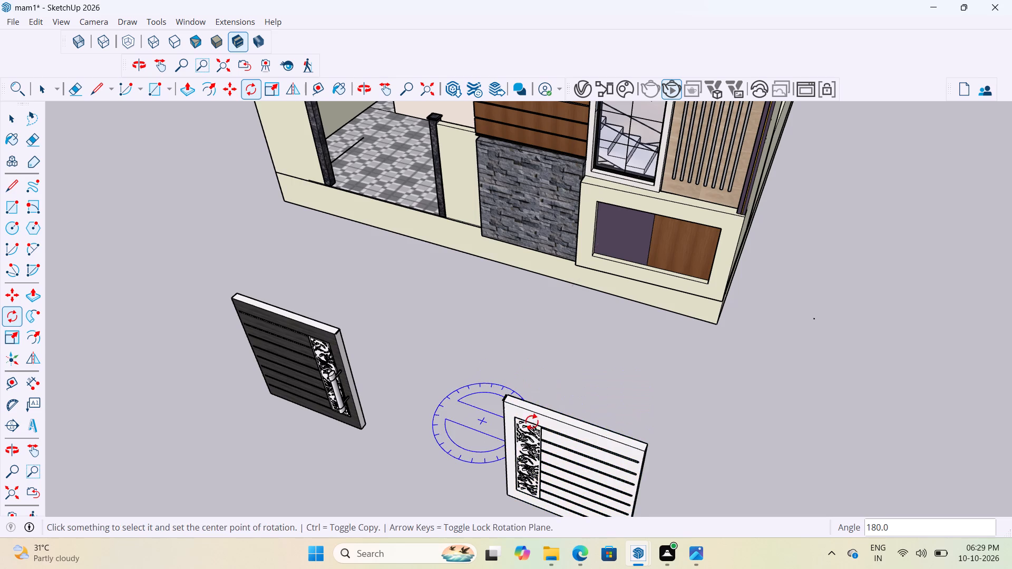
scroll(634, 427, "down", 3)
middle_click_drag(640, 435, 426, 464)
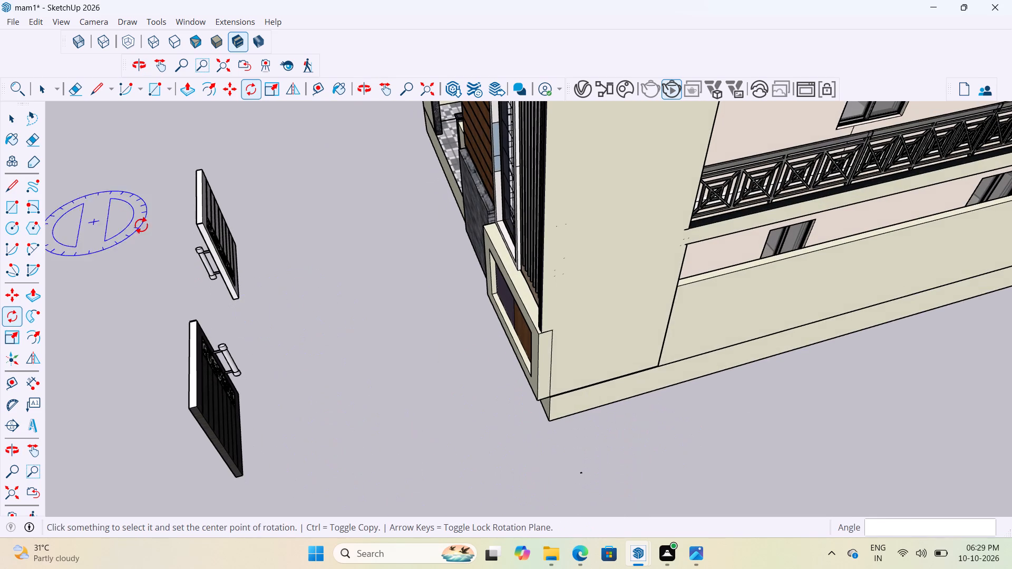
key("space")
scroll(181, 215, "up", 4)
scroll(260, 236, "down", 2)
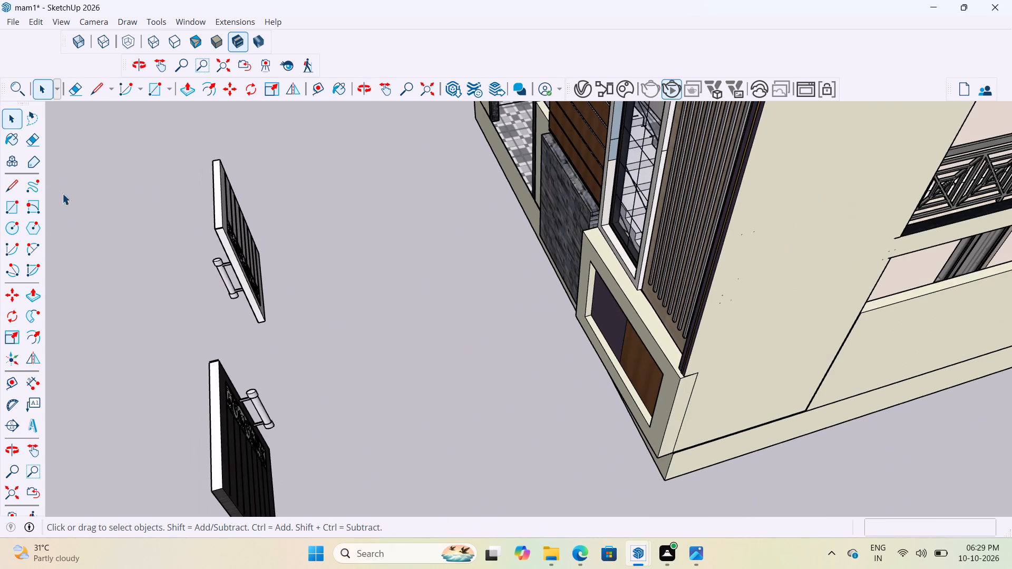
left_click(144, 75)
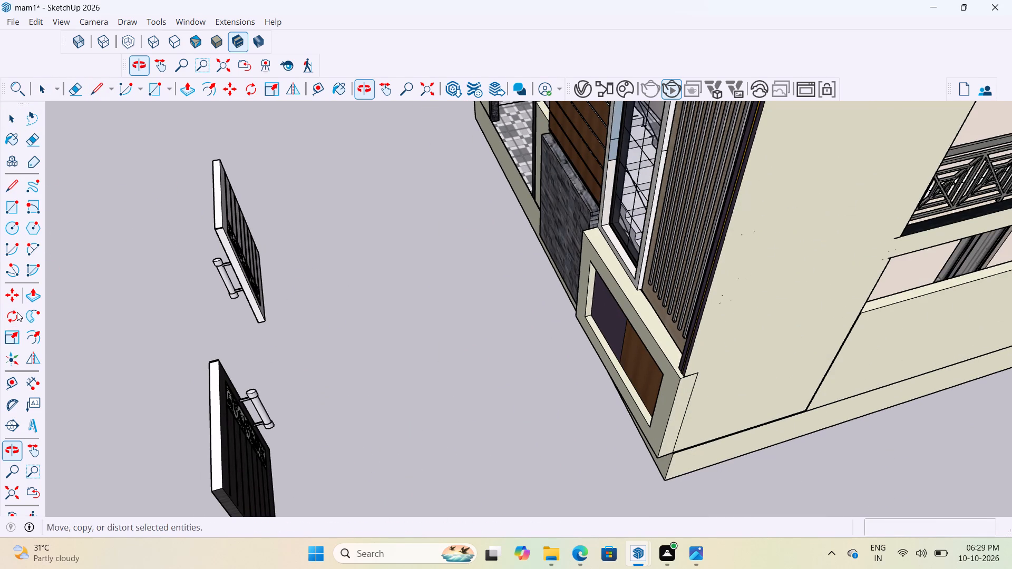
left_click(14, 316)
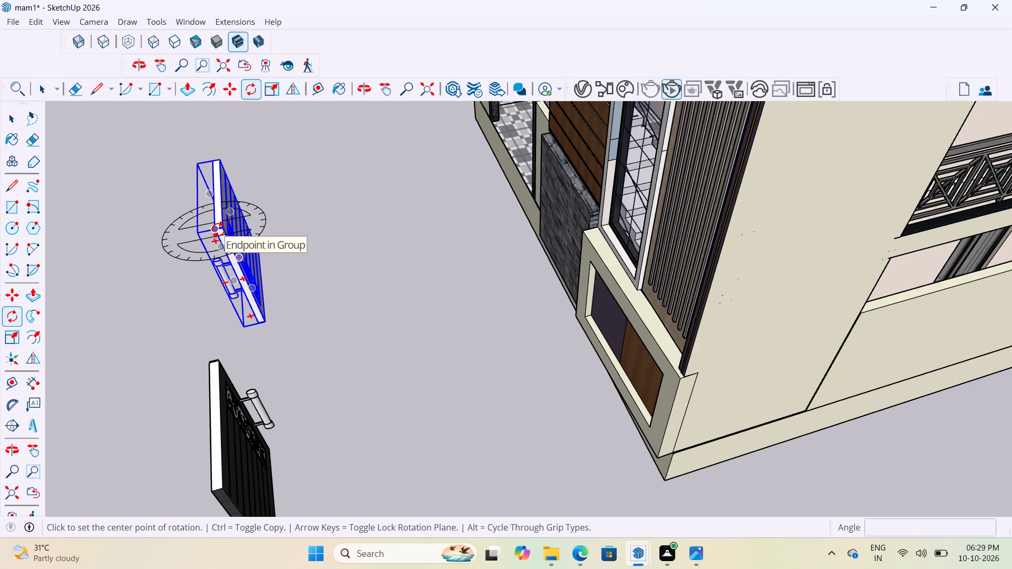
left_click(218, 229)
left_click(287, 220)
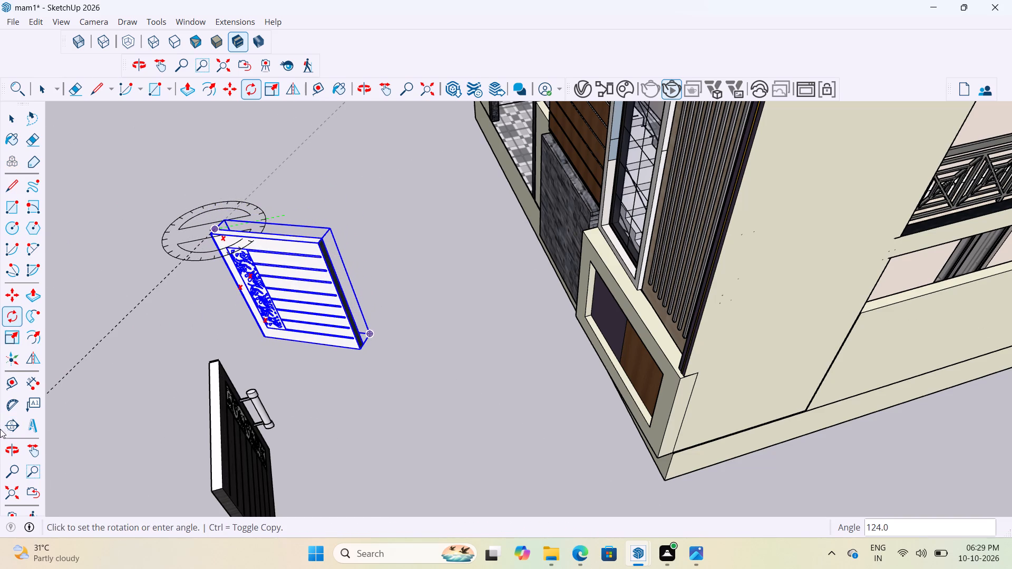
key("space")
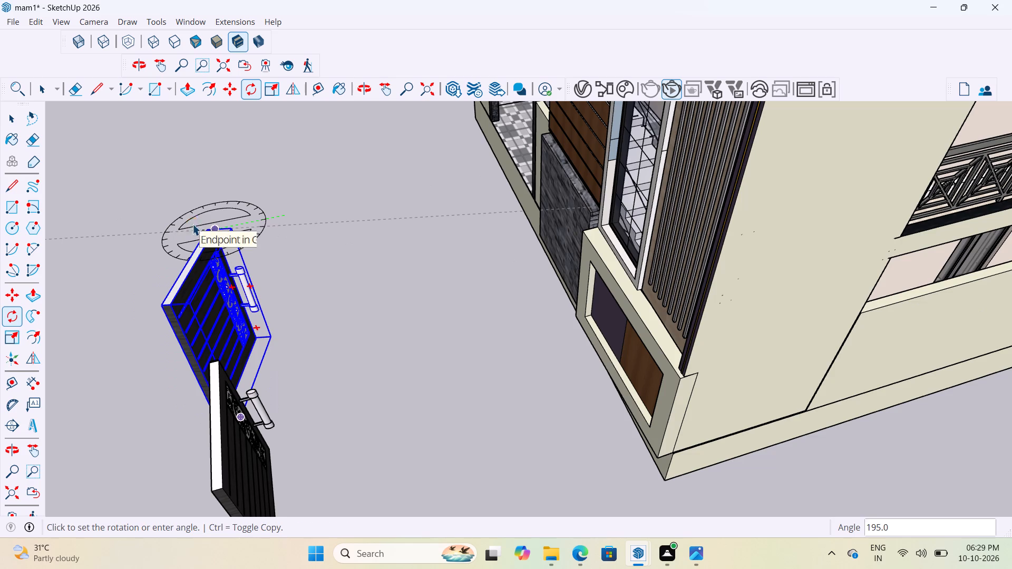
Check the rotated gate leaf beside the original from the front and side, and undo its rotation.
scroll(280, 260, "down", 4)
middle_click_drag(379, 291, 706, 263)
scroll(563, 348, "down", 3)
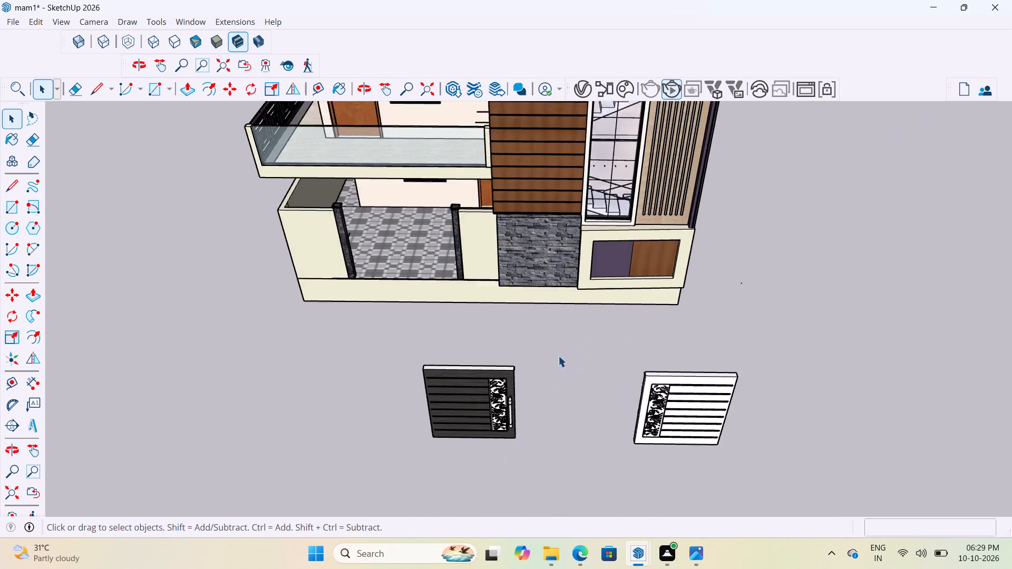
scroll(558, 356, "down", 1)
middle_click_drag(577, 382, 830, 433)
scroll(633, 412, "down", 5)
scroll(841, 359, "up", 4)
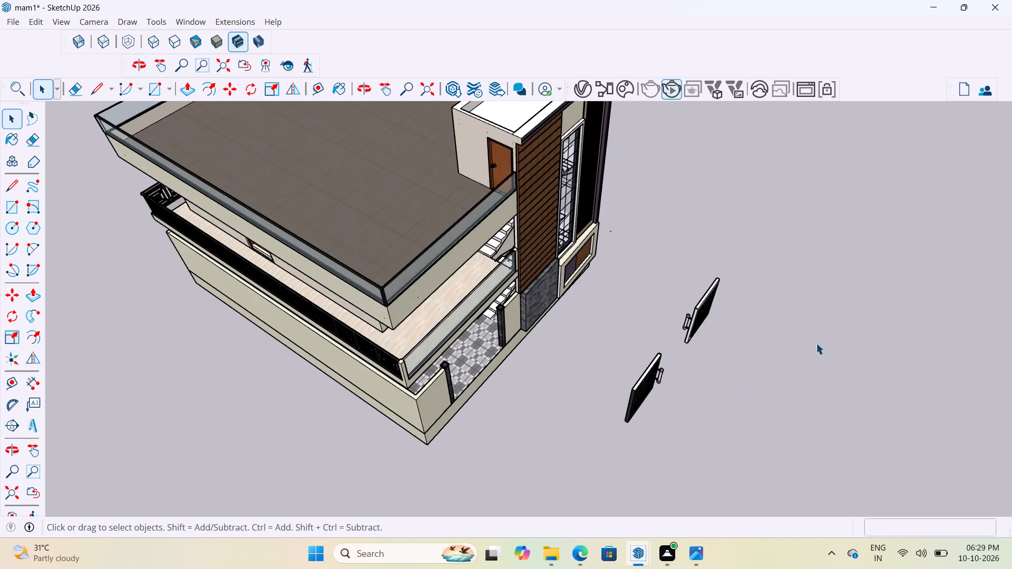
key("ctrl+z")
Compare the two gate leaves and undo the sideways copy so only the original leaf remains.
scroll(693, 368, "up", 3)
middle_click_drag(661, 348, 516, 283)
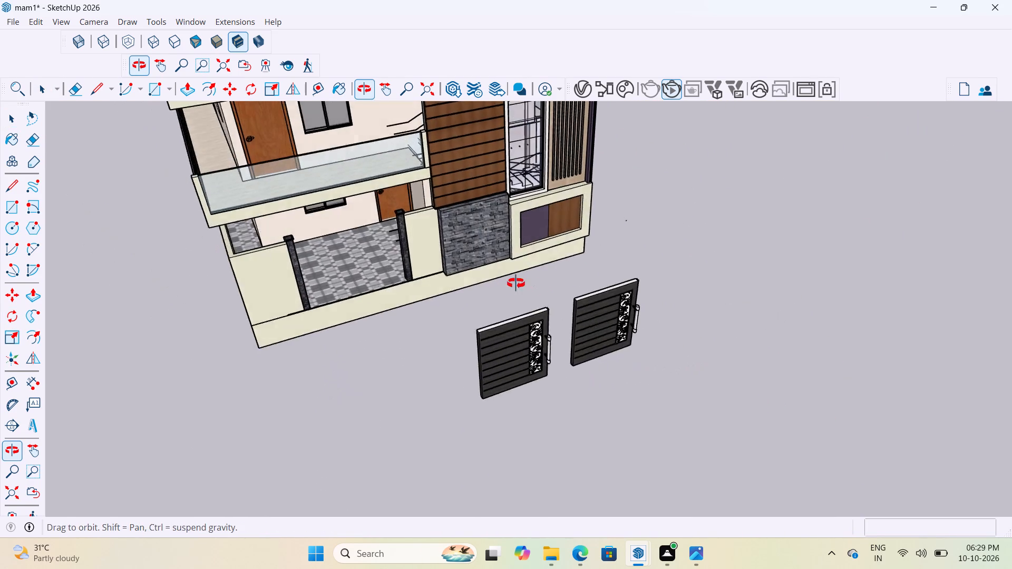
middle_click_drag(516, 283, 513, 283)
scroll(611, 346, "up", 14)
scroll(704, 343, "down", 4)
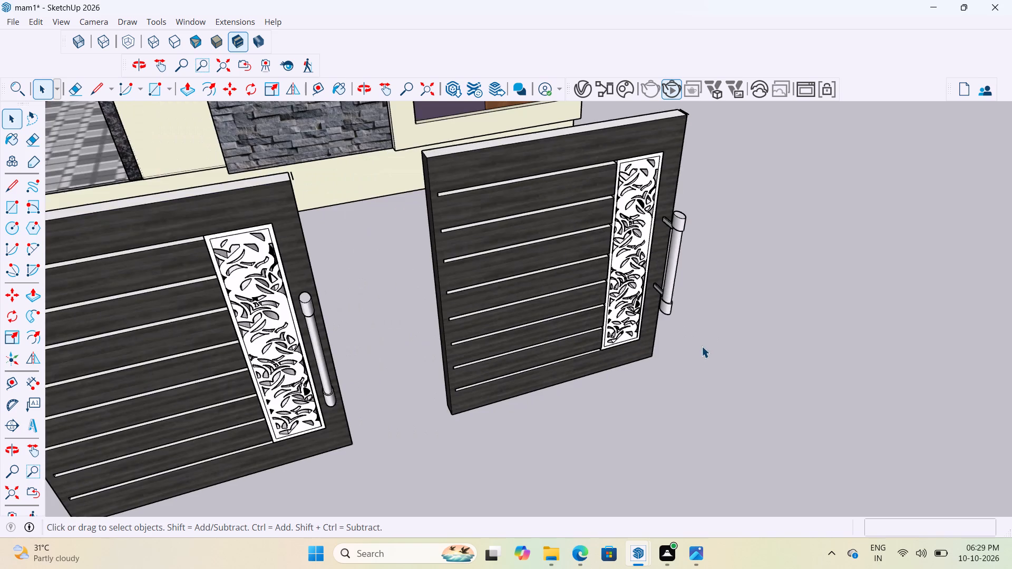
middle_click_drag(688, 340, 642, 337)
scroll(642, 337, "down", 4)
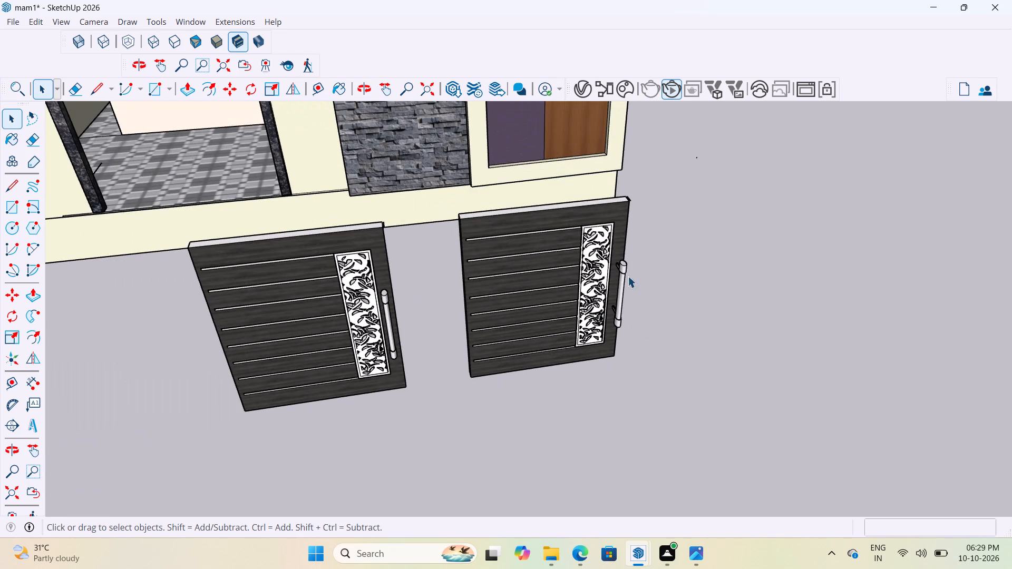
scroll(606, 267, "up", 2)
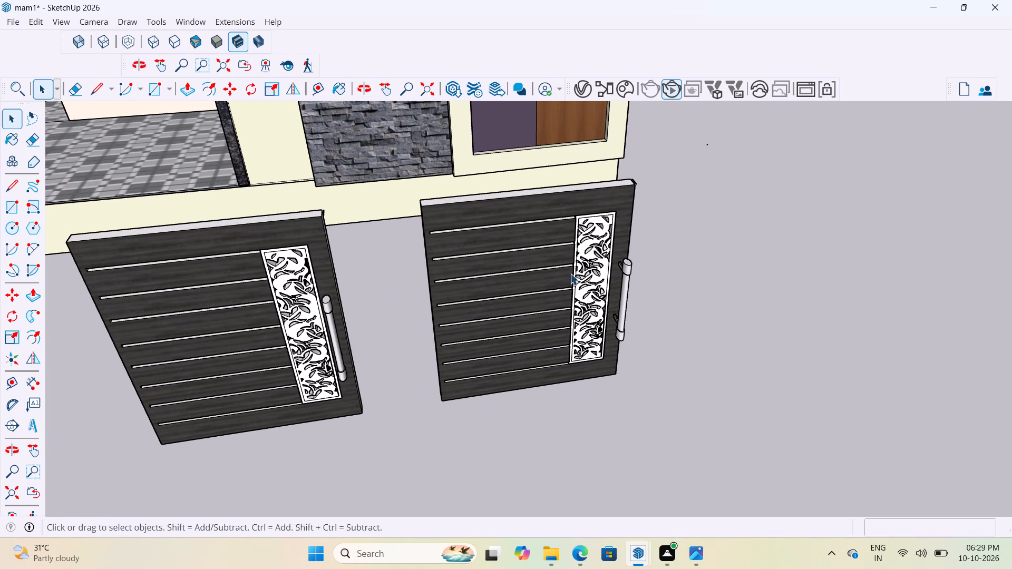
key("ctrl+z")
Copy the grouped gate leaf about 6' 3" sideways past its handle side, leaving a small gap between the leaves.
scroll(375, 283, "up", 3)
scroll(469, 261, "down", 4)
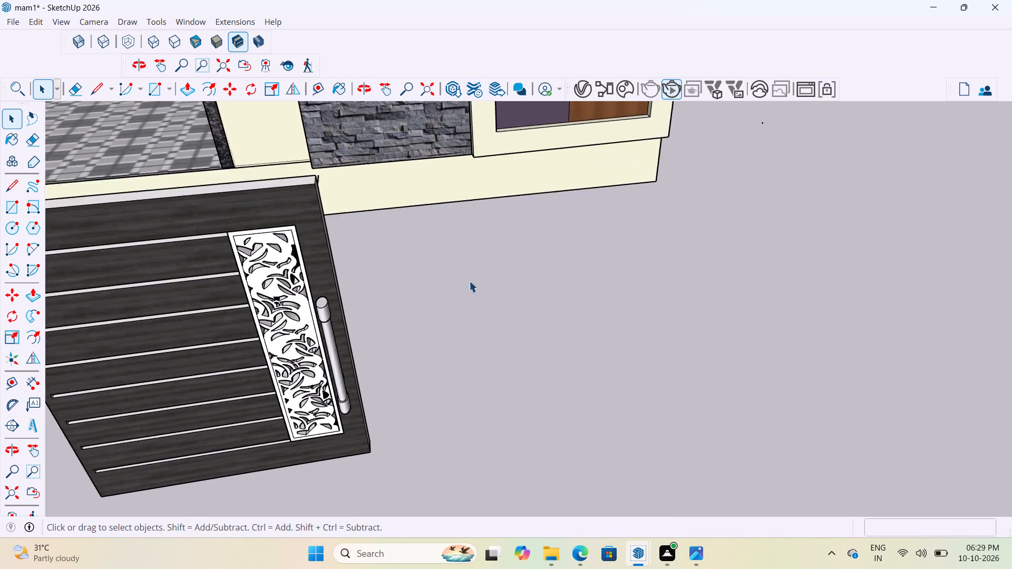
scroll(332, 312, "up", 3)
scroll(529, 298, "down", 7)
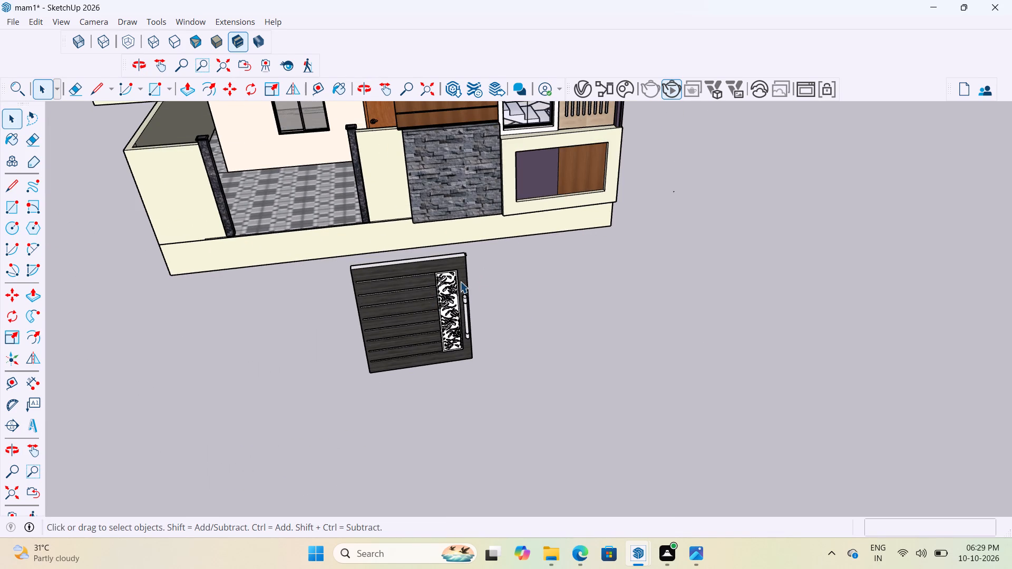
left_click(460, 281)
scroll(459, 296, "up", 7)
key("m")
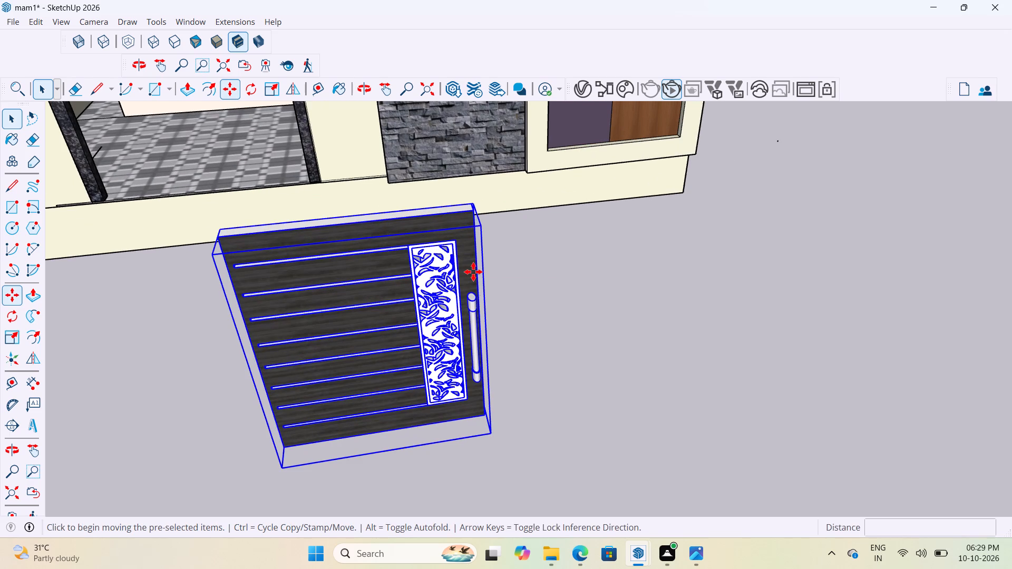
left_click(285, 446)
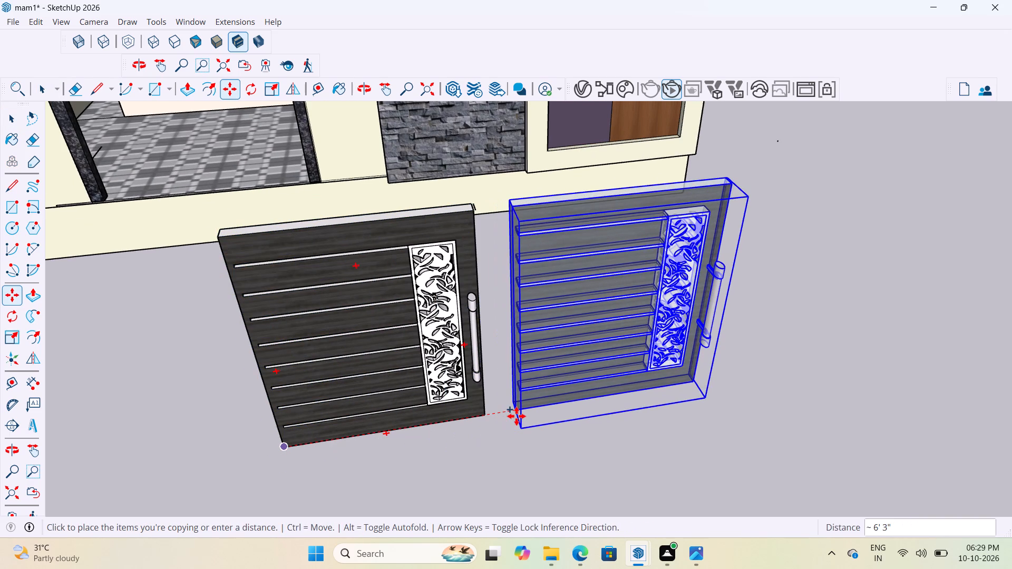
left_click(517, 416)
key("space")
left_click(641, 446)
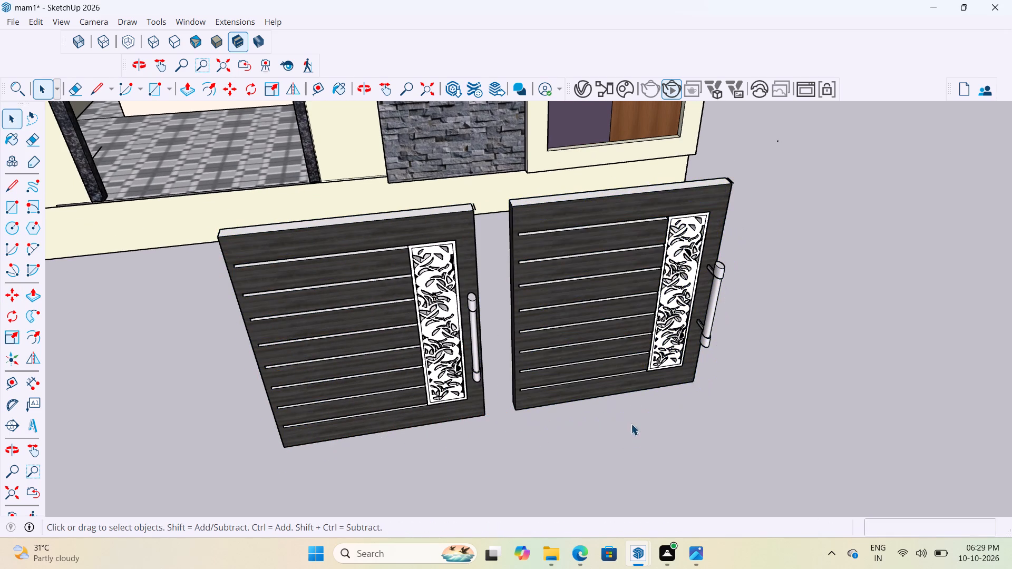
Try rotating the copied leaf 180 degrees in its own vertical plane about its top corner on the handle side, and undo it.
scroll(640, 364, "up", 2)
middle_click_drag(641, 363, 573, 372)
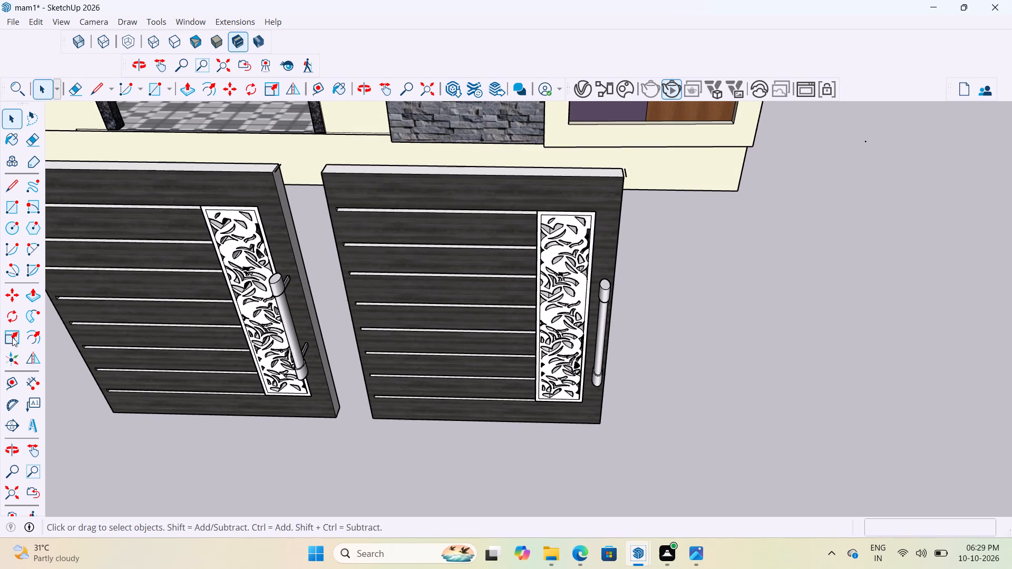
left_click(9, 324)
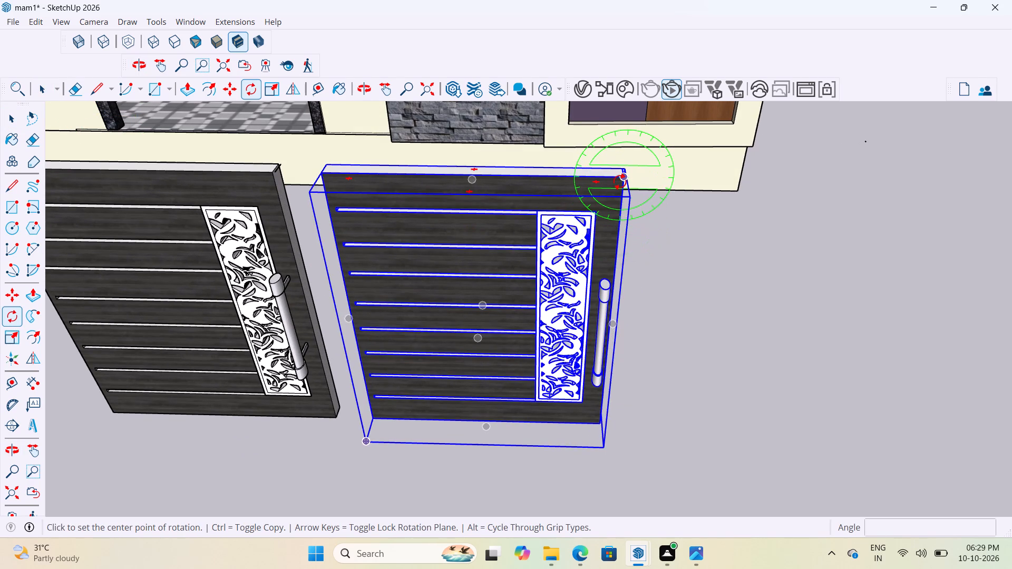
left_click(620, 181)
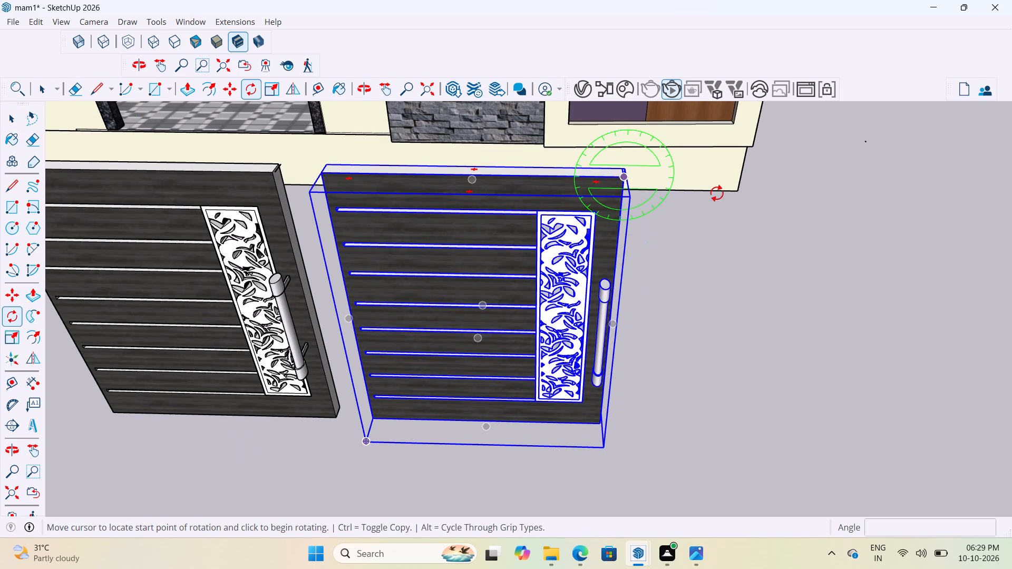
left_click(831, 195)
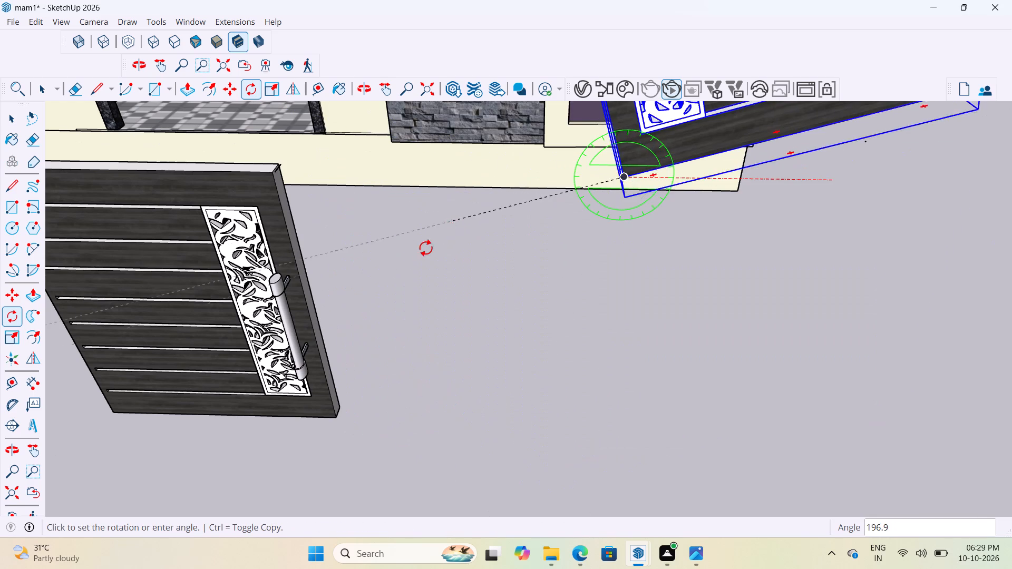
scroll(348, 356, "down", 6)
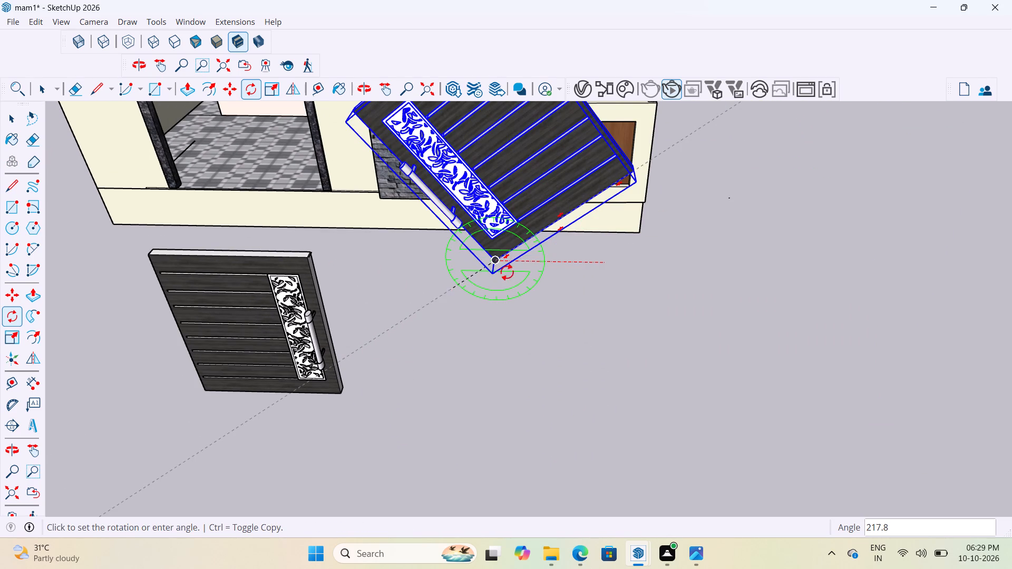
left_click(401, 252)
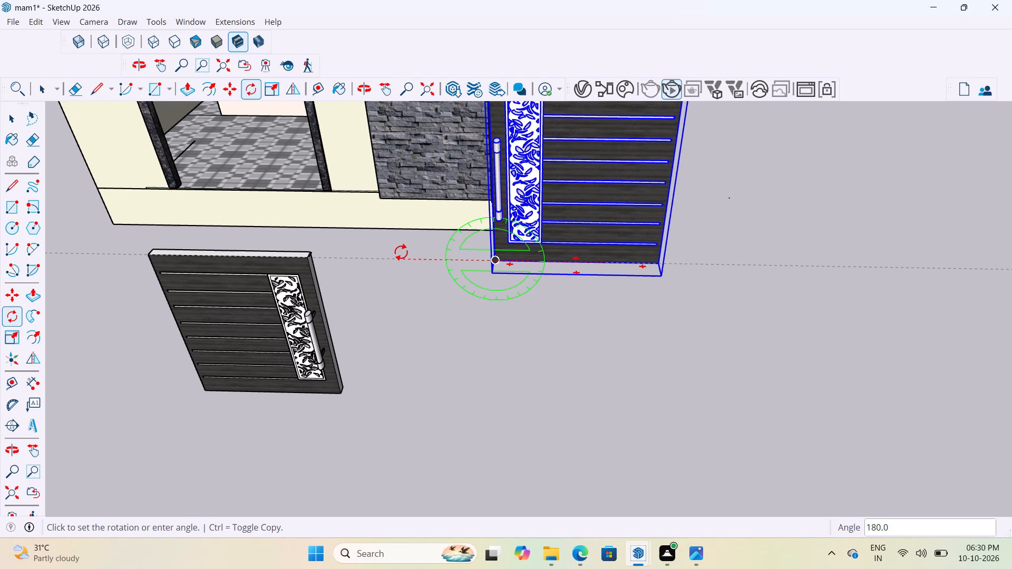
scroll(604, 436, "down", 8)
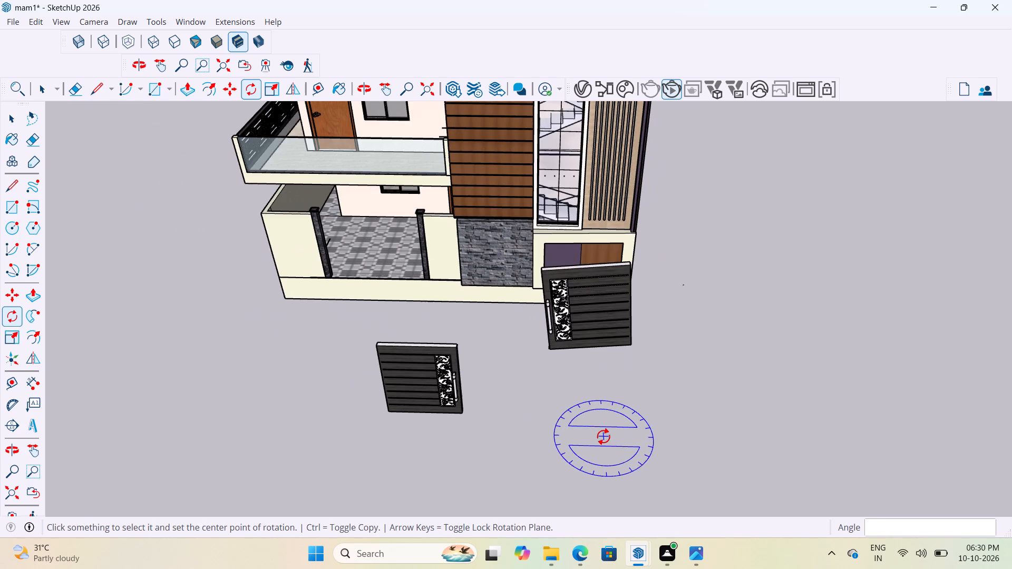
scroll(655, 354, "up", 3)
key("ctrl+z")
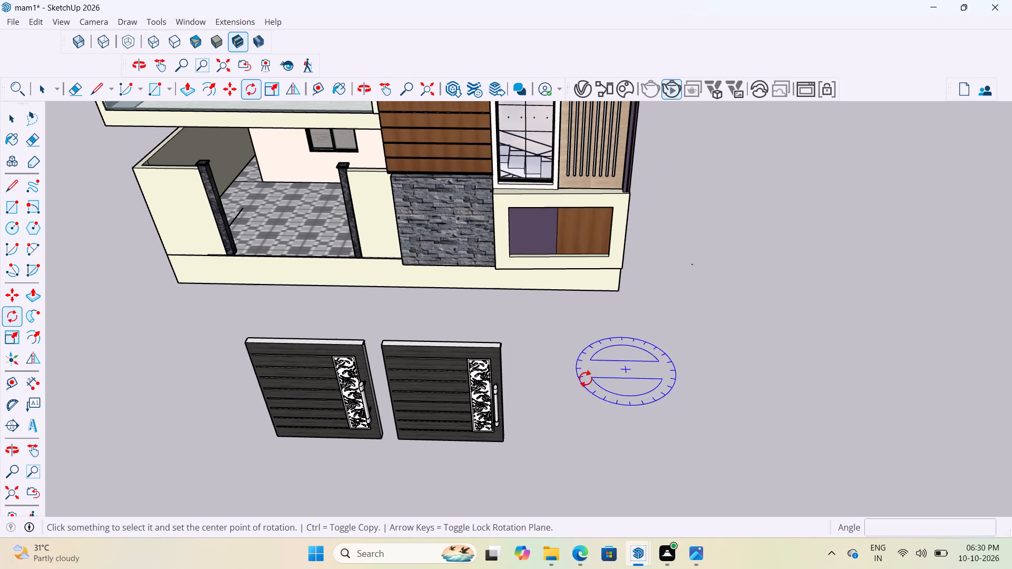
Rotate the copied leaf 180 degrees in its own vertical plane about its bottom corner on the handle side.
left_click(499, 444)
left_click(609, 442)
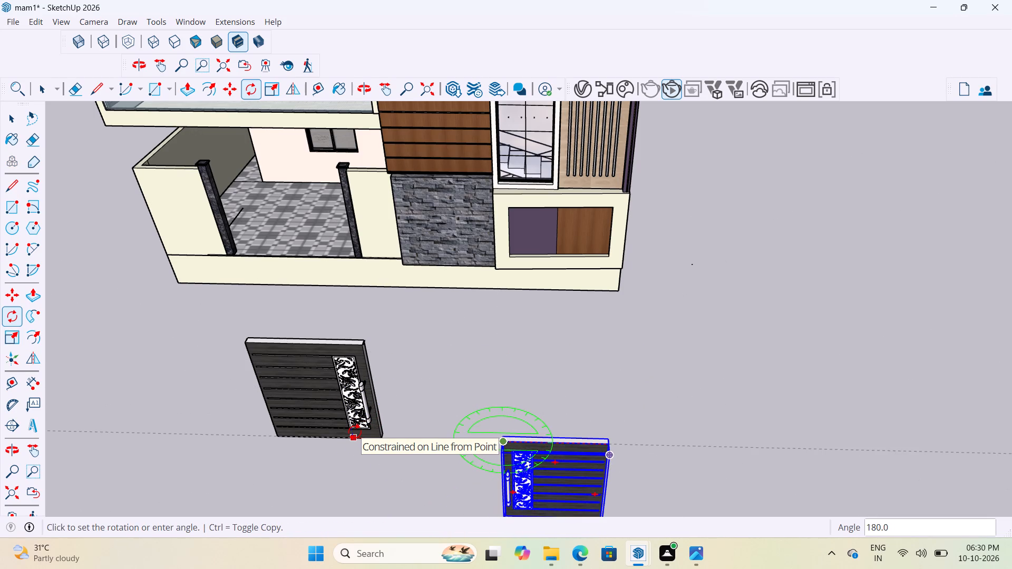
left_click(355, 431)
key("space")
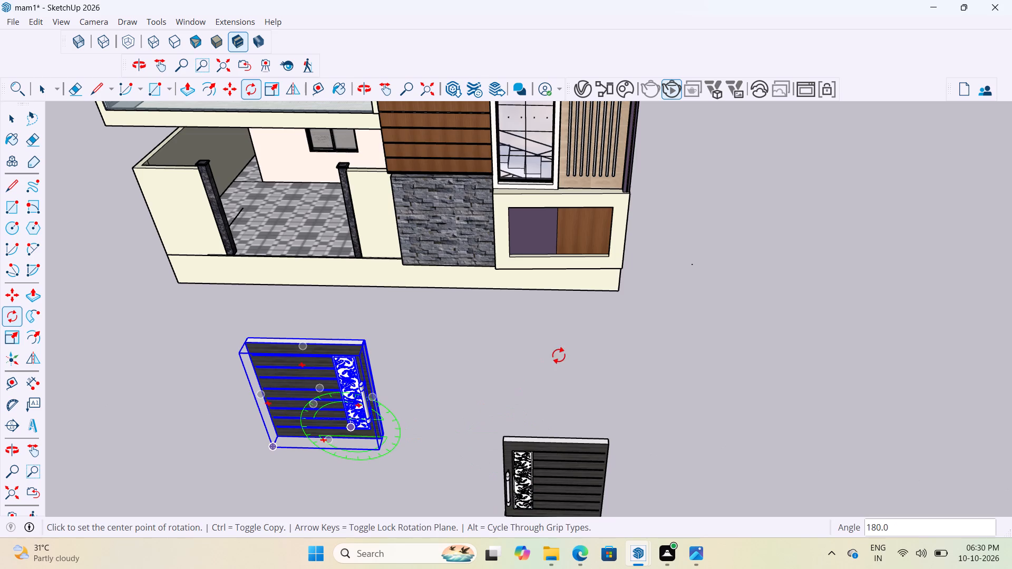
left_click(559, 355)
Move the rotated leaf by its bottom handle-side corner to beside the original leaf's bottom handle-side corner, with the handles adjacent.
scroll(550, 372, "down", 4)
middle_click_drag(570, 426, 577, 396)
left_click(574, 378)
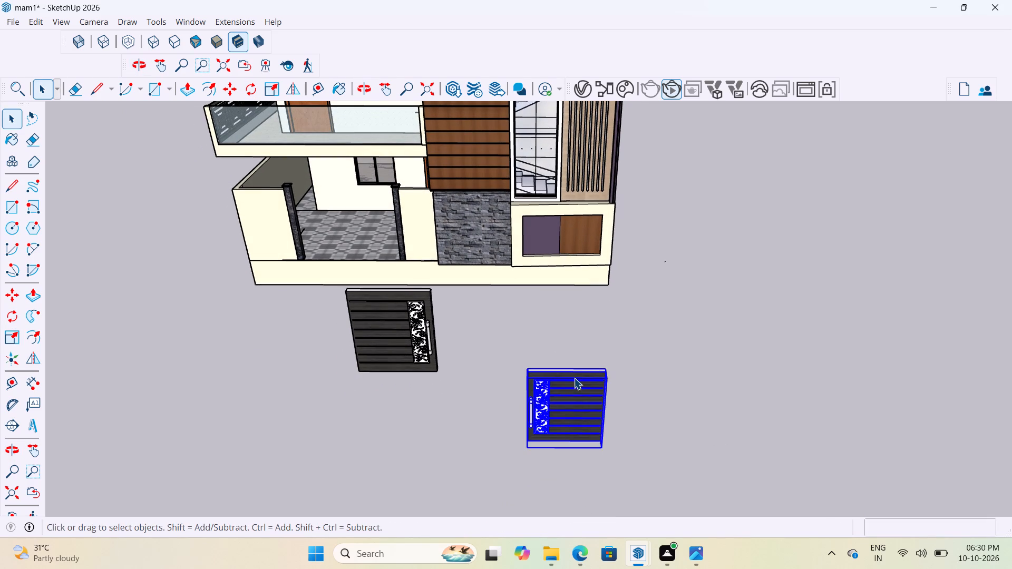
key("m")
scroll(554, 452, "up", 17)
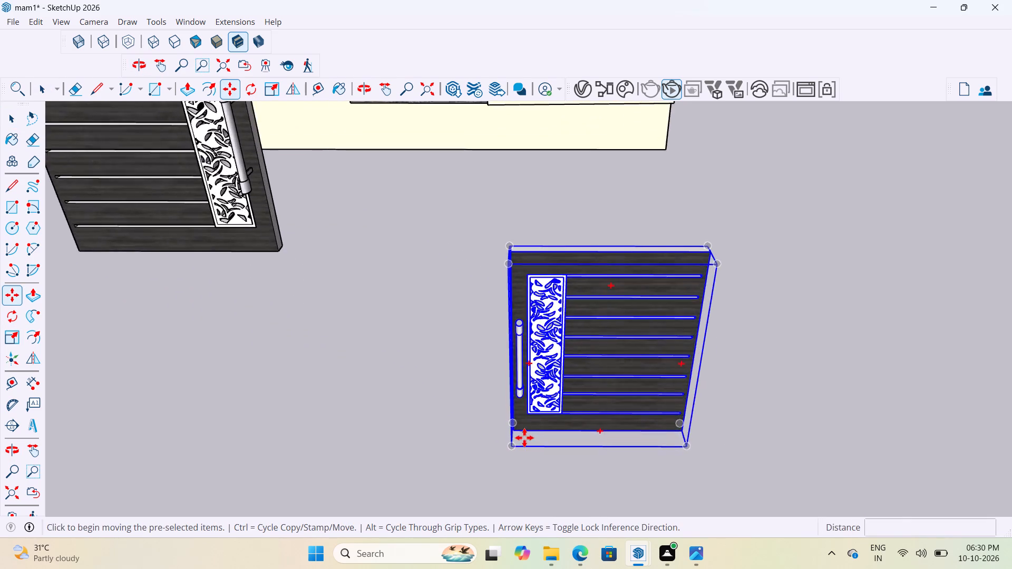
scroll(524, 438, "up", 16)
scroll(521, 430, "down", 11)
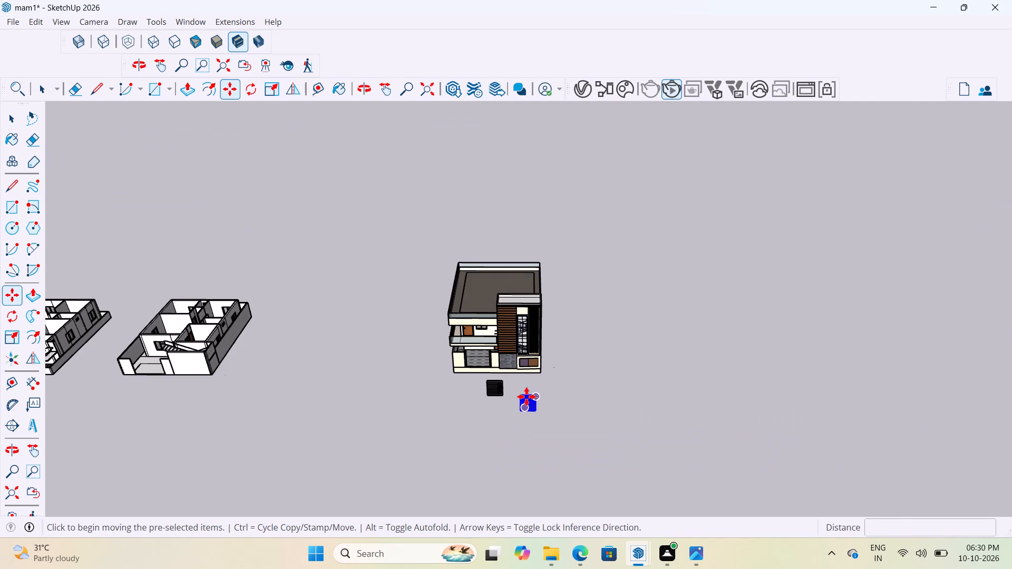
scroll(520, 417, "up", 20)
scroll(520, 417, "up", 5)
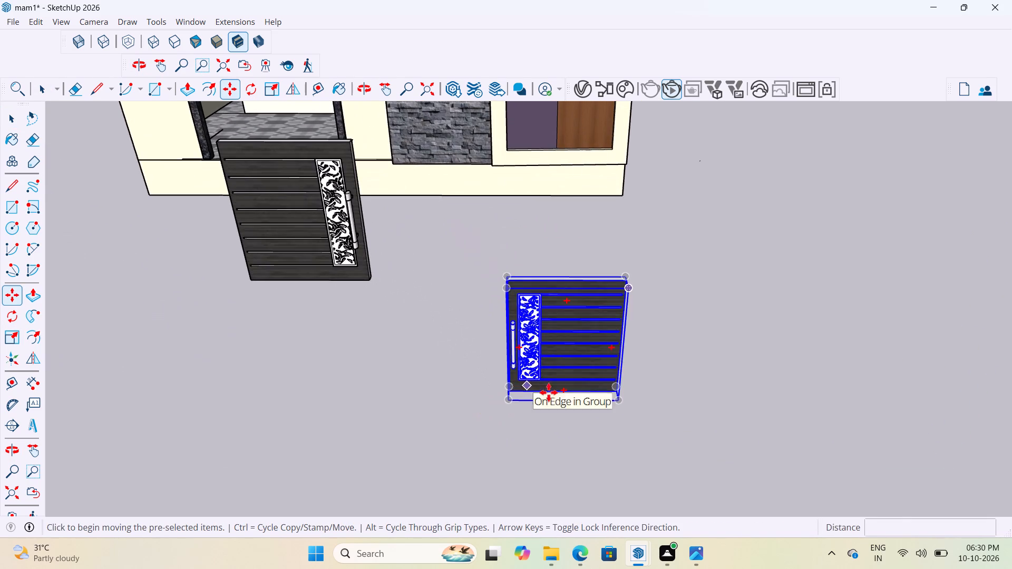
middle_click_drag(557, 396, 627, 424)
scroll(627, 424, "up", 13)
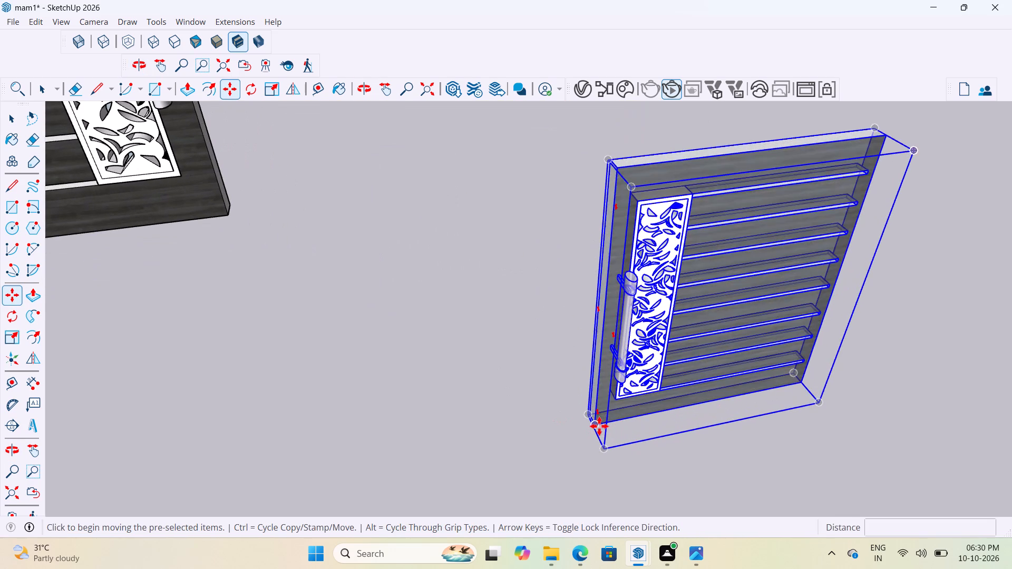
left_click(596, 421)
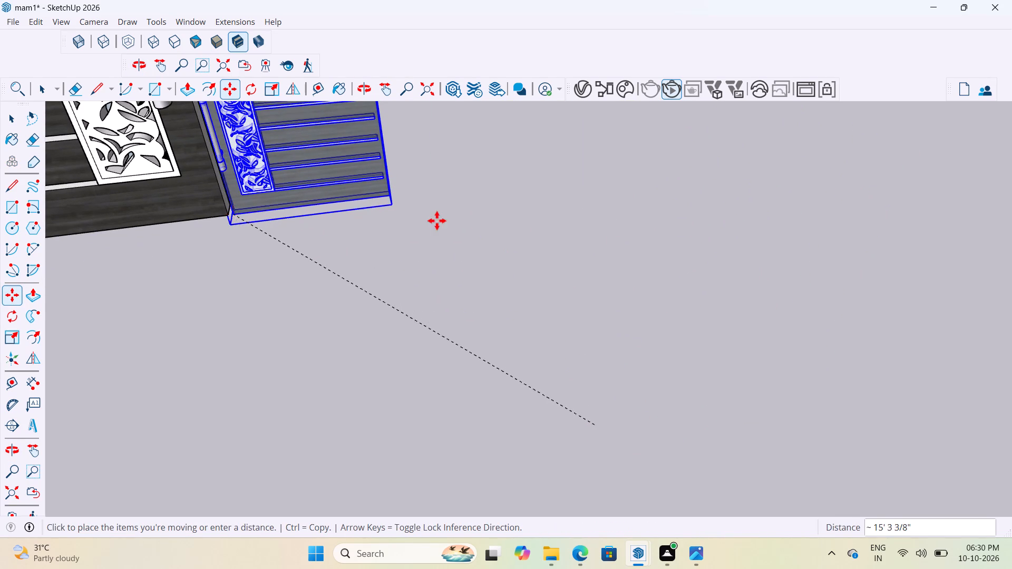
scroll(468, 246, "down", 7)
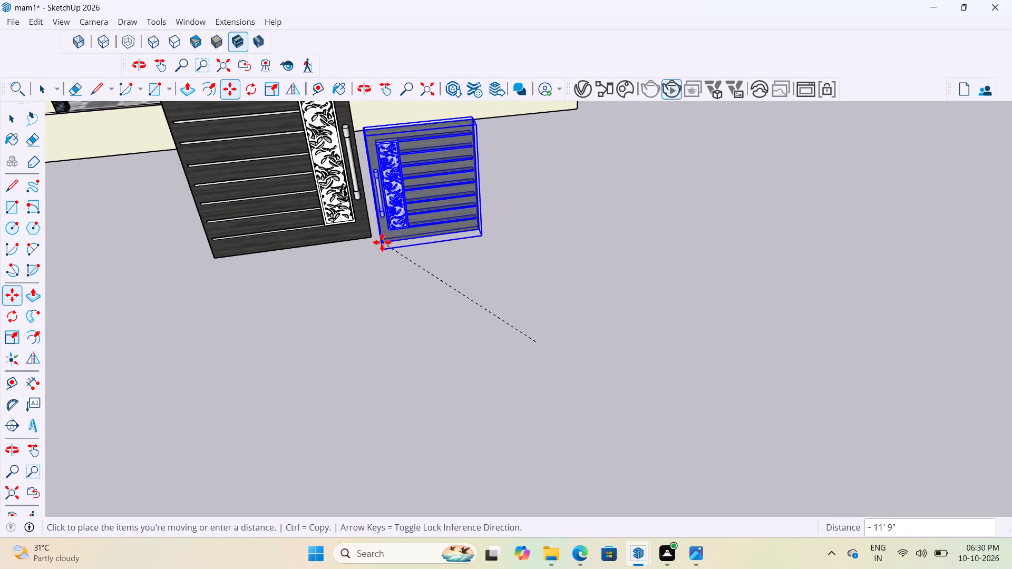
scroll(382, 242, "up", 10)
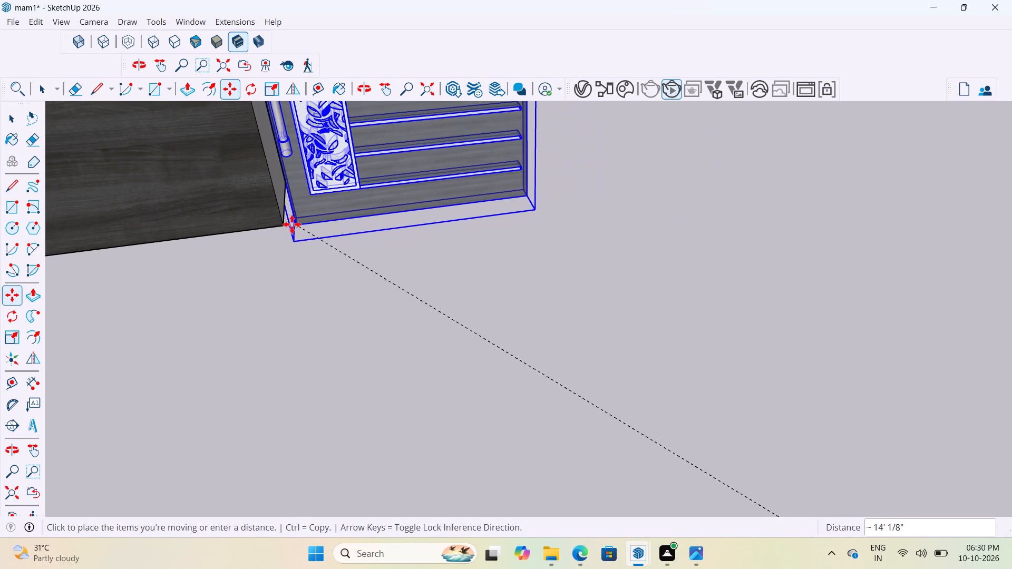
scroll(317, 248, "down", 12)
scroll(373, 299, "down", 4)
scroll(364, 277, "up", 9)
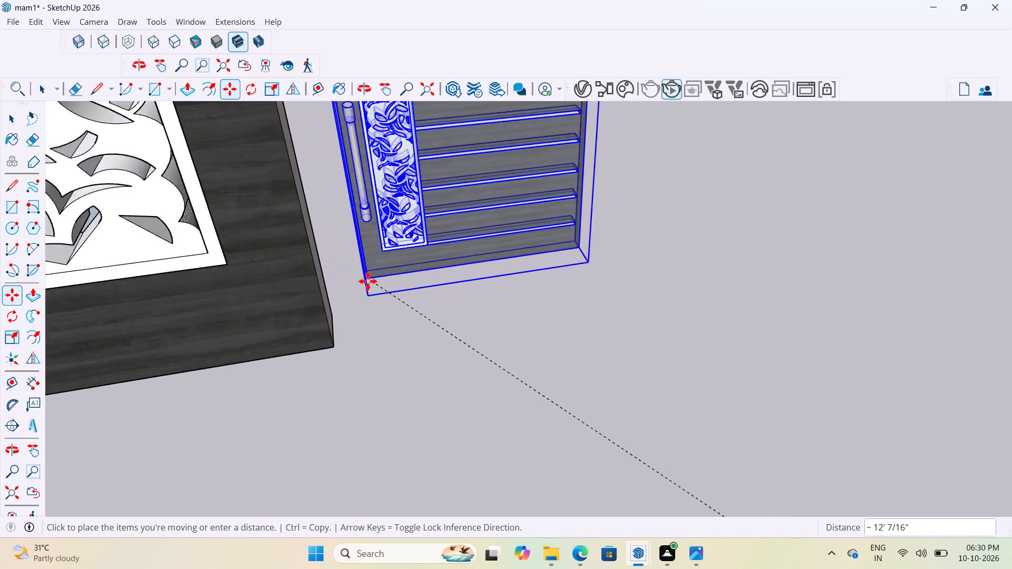
scroll(368, 281, "up", 2)
scroll(371, 288, "down", 12)
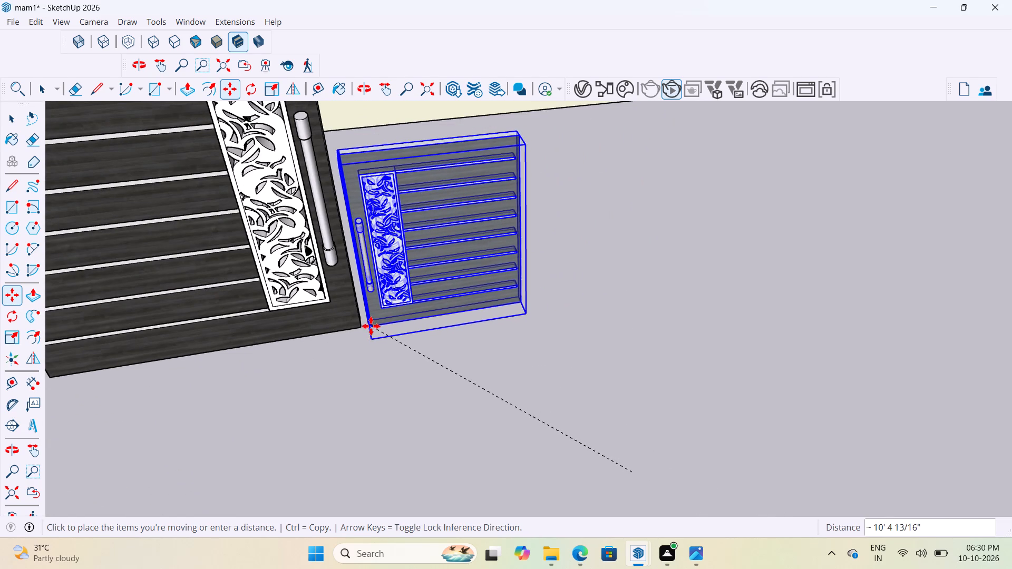
left_click(403, 349)
scroll(682, 381, "down", 8)
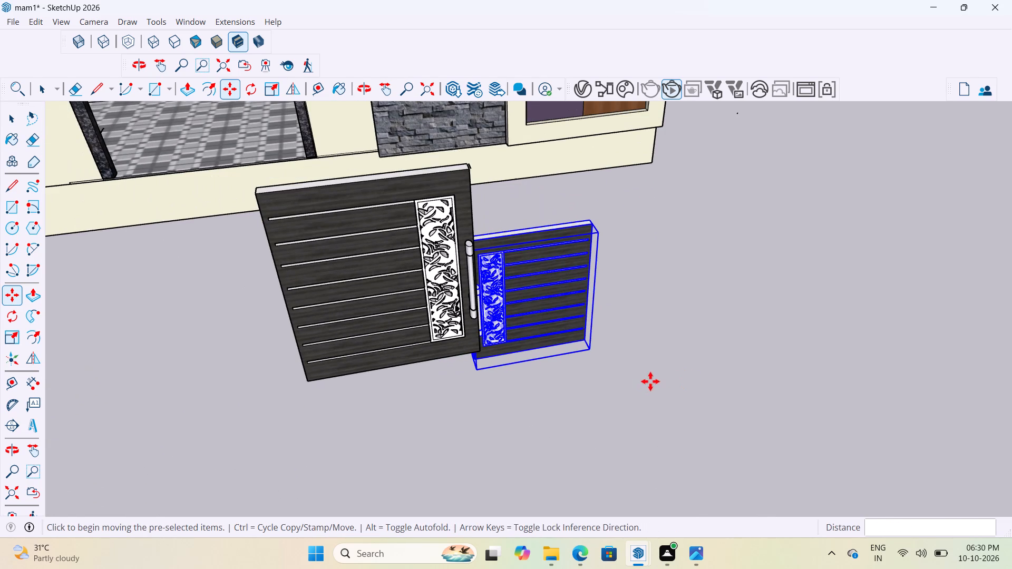
key("space")
left_click(629, 363)
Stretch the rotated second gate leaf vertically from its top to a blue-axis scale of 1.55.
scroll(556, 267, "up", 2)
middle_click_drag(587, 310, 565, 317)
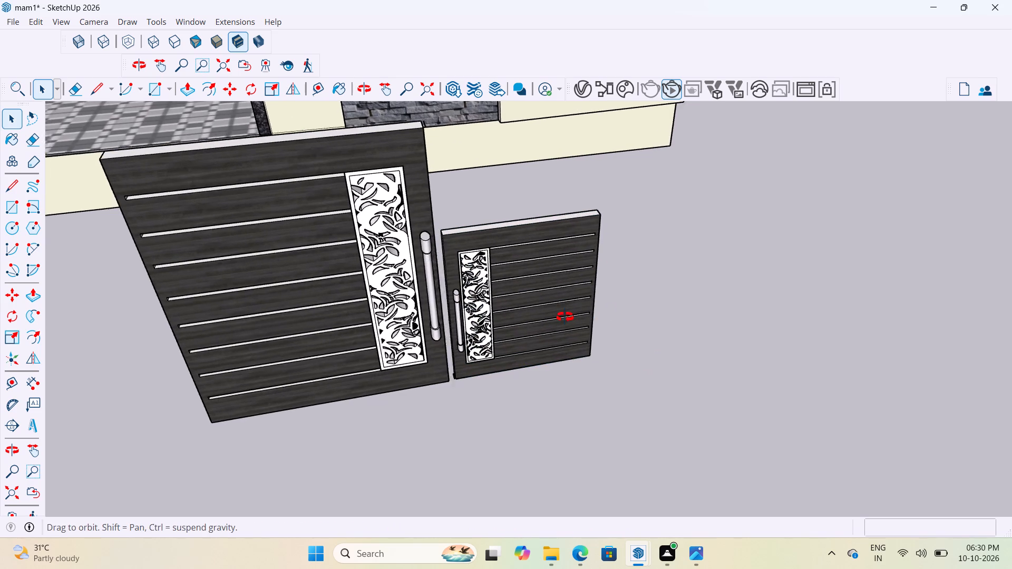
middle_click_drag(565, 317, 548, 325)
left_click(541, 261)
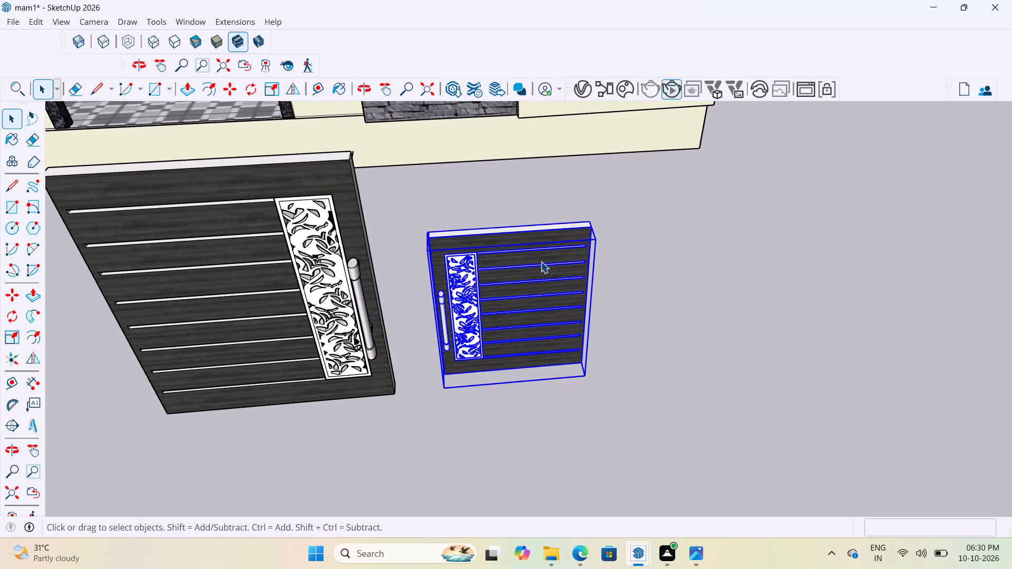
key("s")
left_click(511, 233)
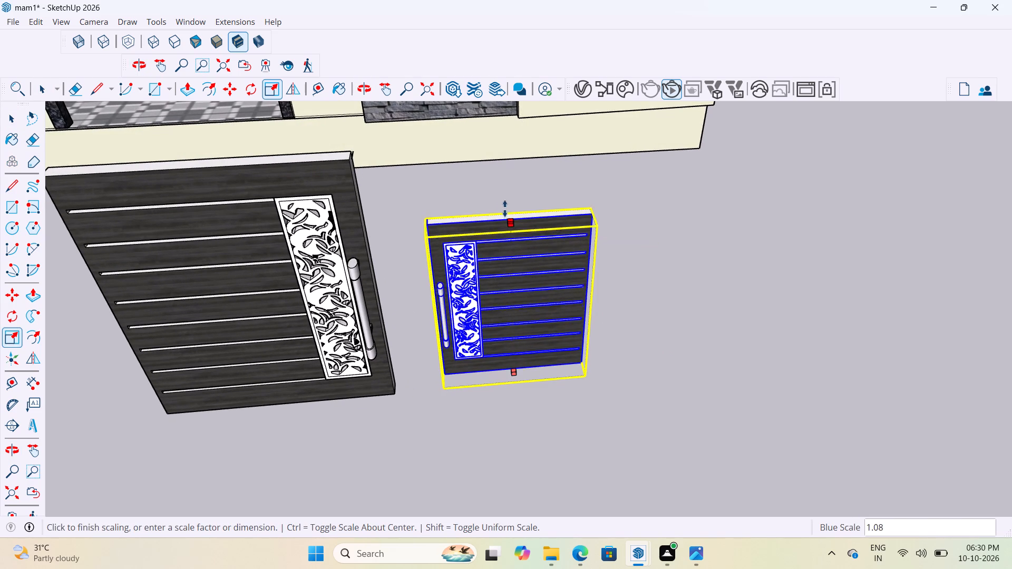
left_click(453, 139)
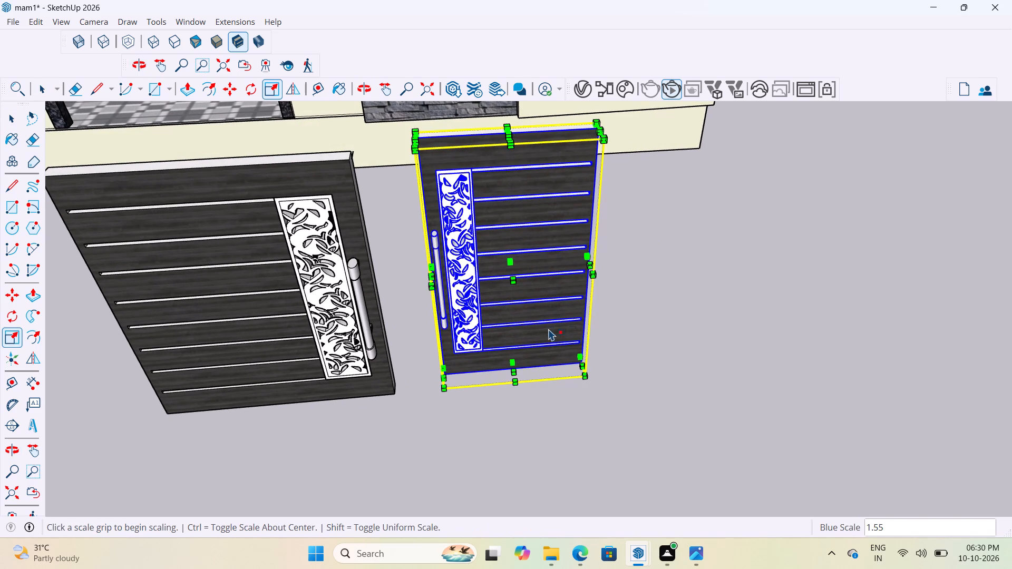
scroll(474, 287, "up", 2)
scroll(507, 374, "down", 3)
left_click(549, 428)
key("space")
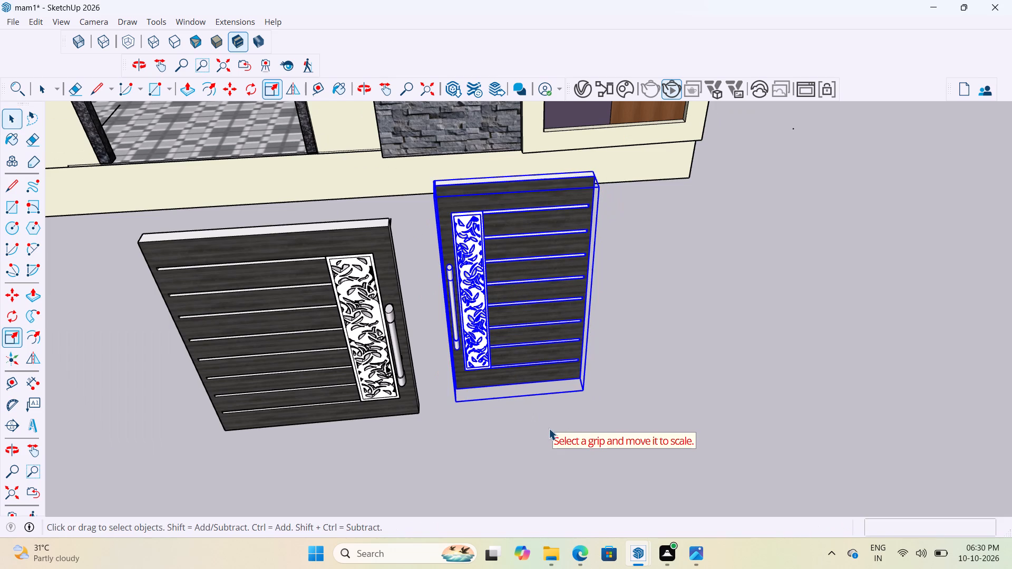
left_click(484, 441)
Delete the stray edge line at the original gate leaf's top handle-side corner, inside its group.
middle_click_drag(473, 336, 511, 336)
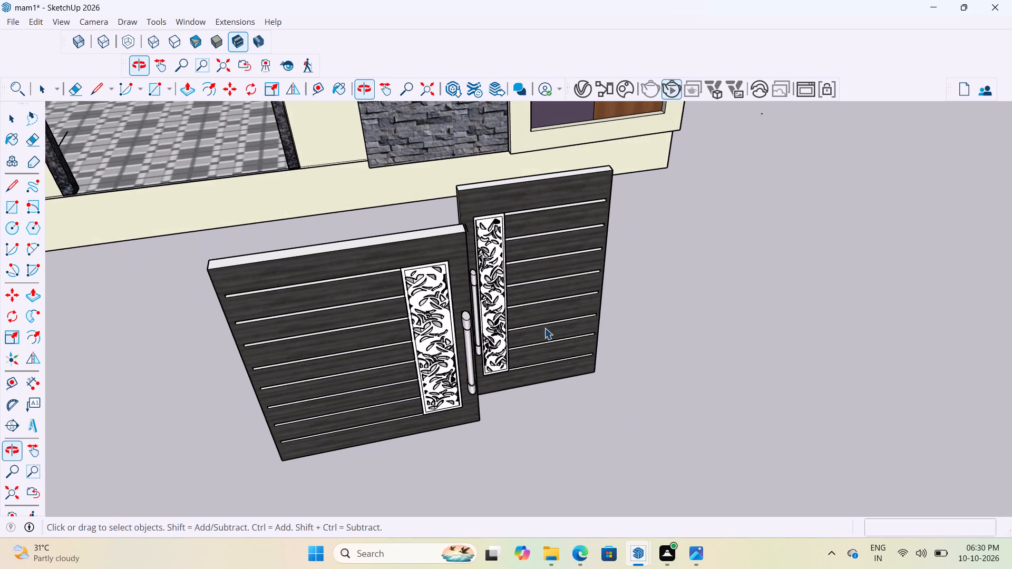
middle_click_drag(544, 328, 464, 343)
scroll(323, 256, "up", 9)
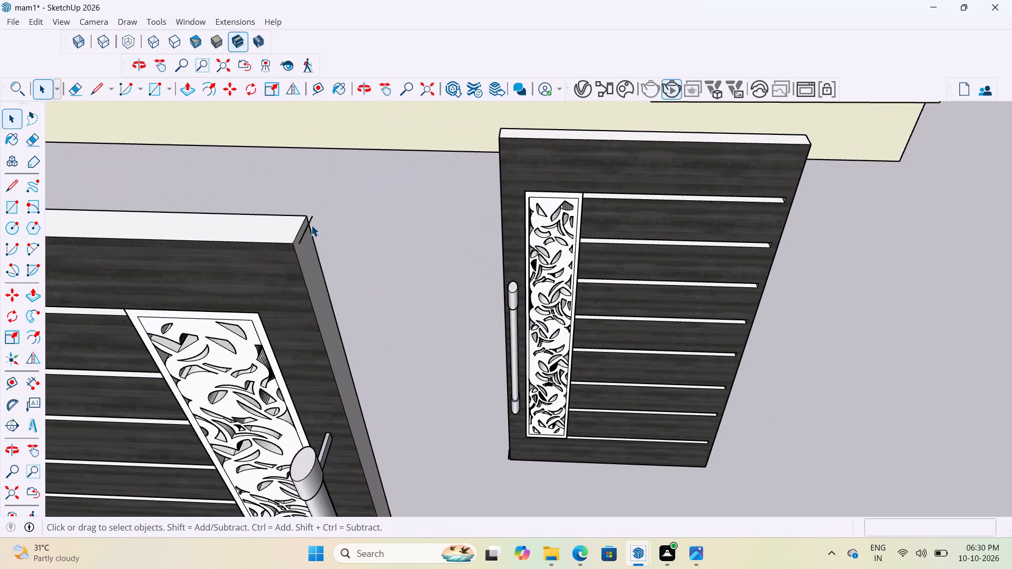
left_click(306, 229)
scroll(281, 229, "up", 6)
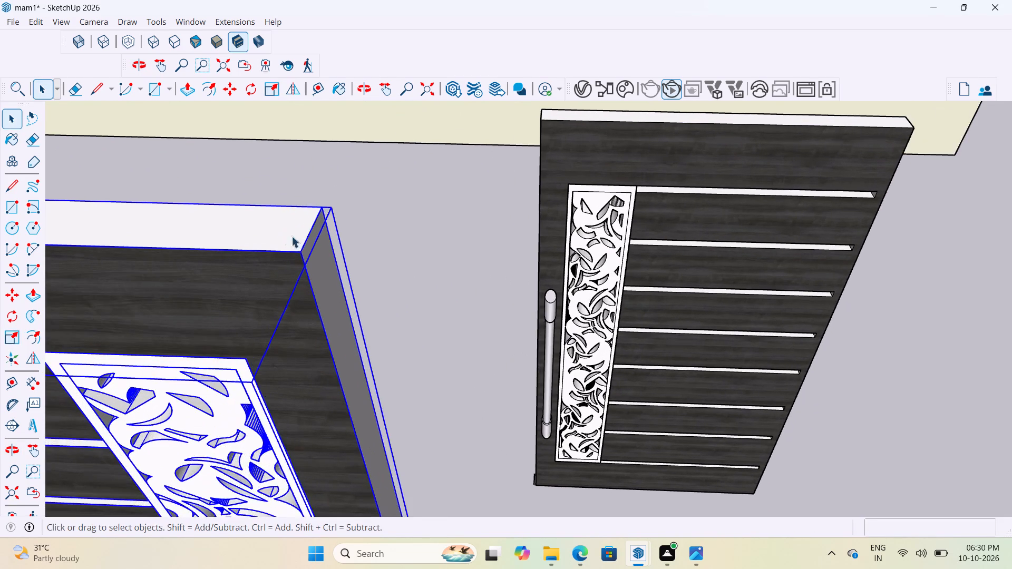
double_click(327, 232)
scroll(323, 242, "up", 6)
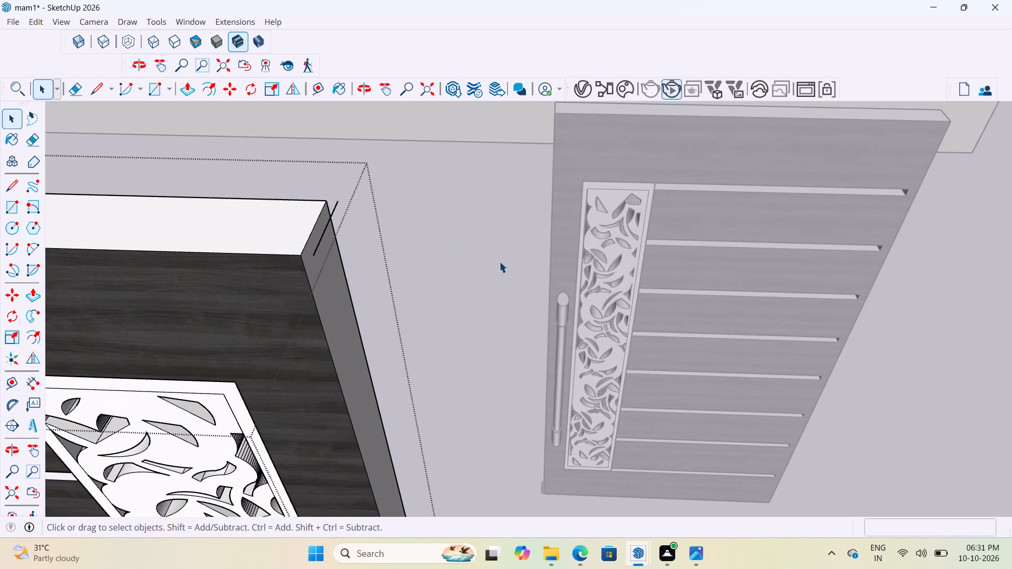
left_click(328, 224)
key("Delete")
scroll(328, 224, "down", 6)
left_click(425, 236)
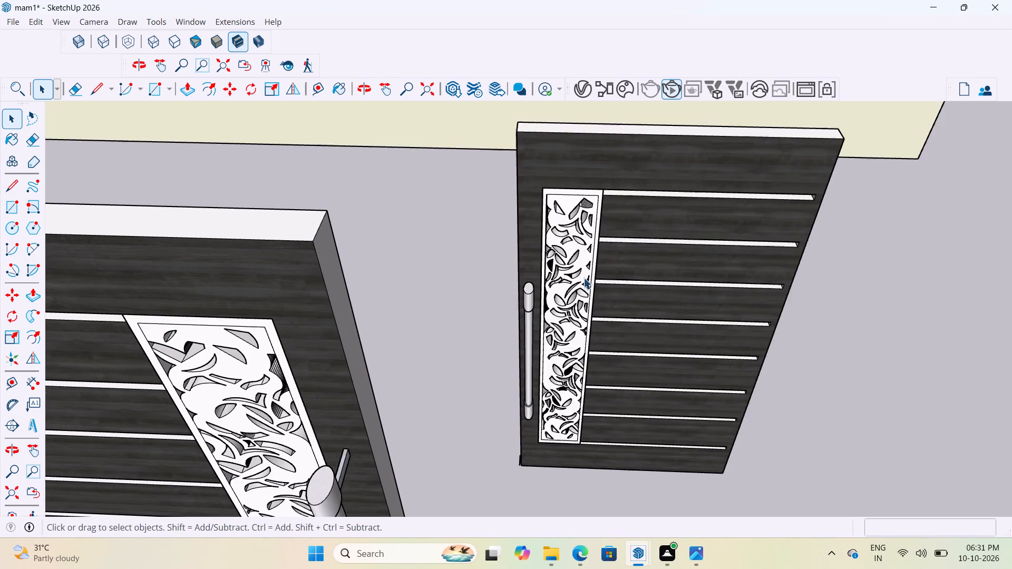
scroll(593, 273, "down", 10)
scroll(606, 239, "up", 3)
left_click(585, 449)
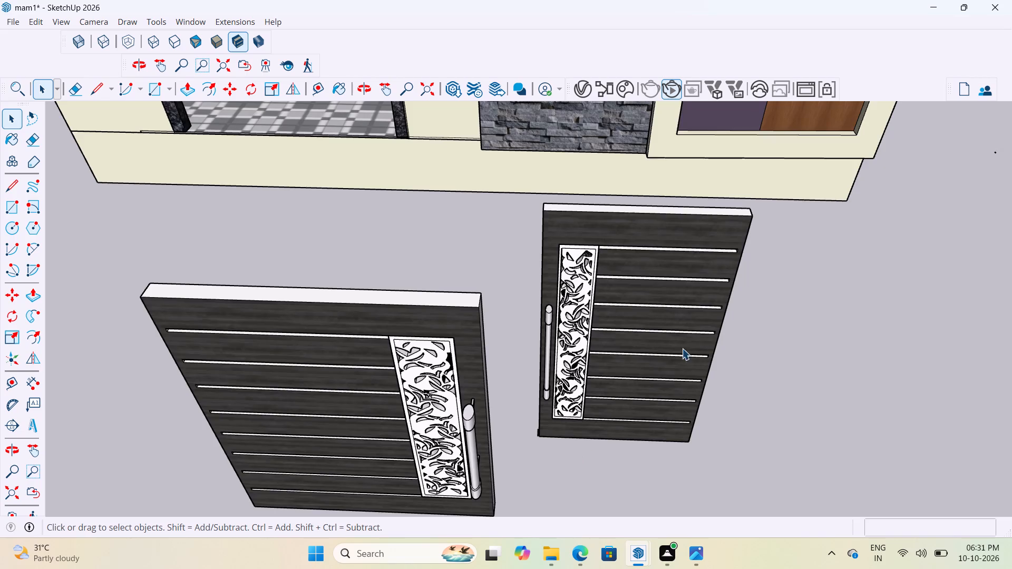
Move the second leaf by its bottom handle-side corner onto the original leaf's bottom handle-side corner so the leaves meet.
scroll(682, 348, "down", 5)
middle_click_drag(615, 389, 593, 362)
left_click(599, 370)
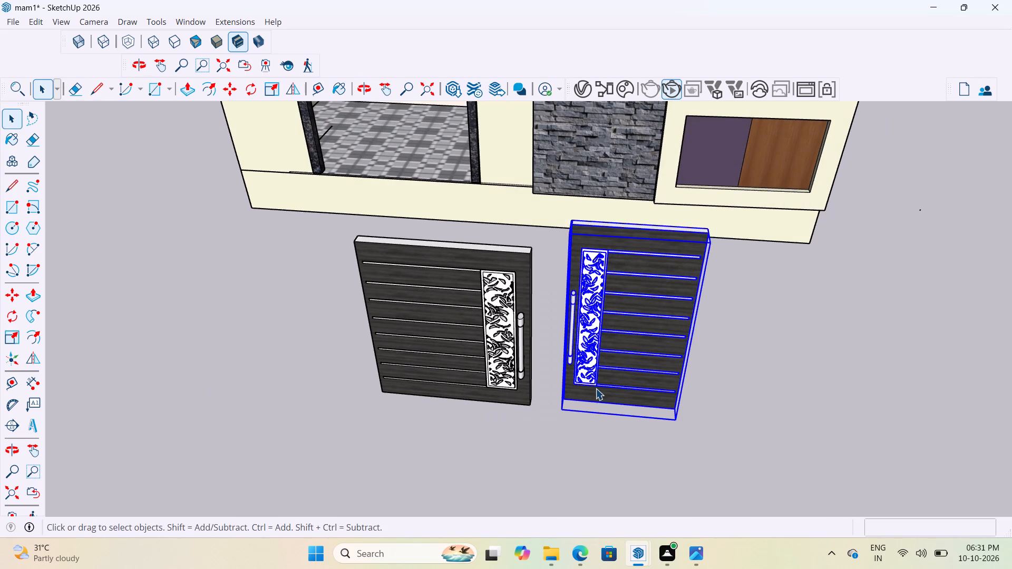
key("m")
scroll(593, 404, "up", 20)
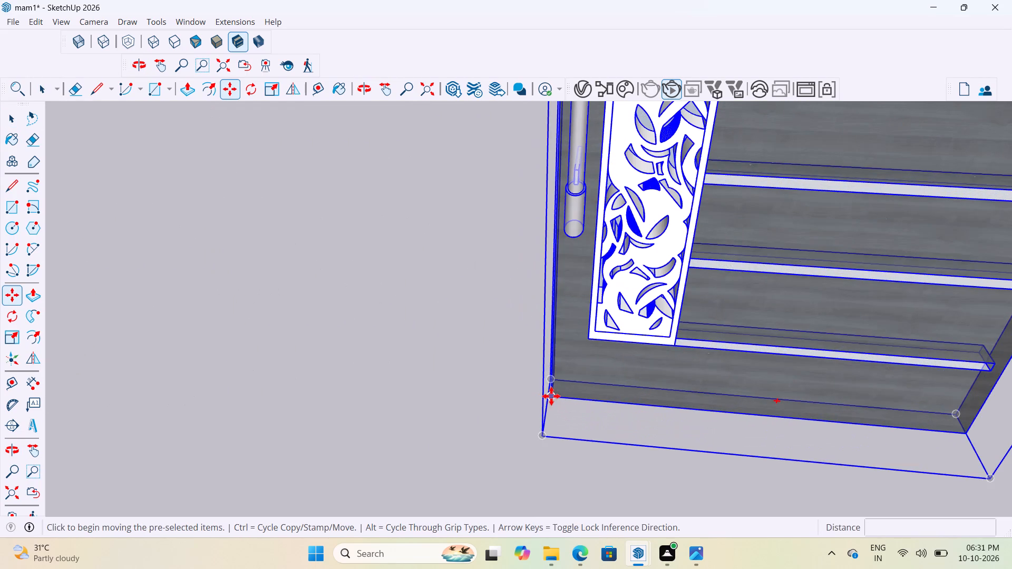
left_click(550, 396)
scroll(705, 386, "down", 14)
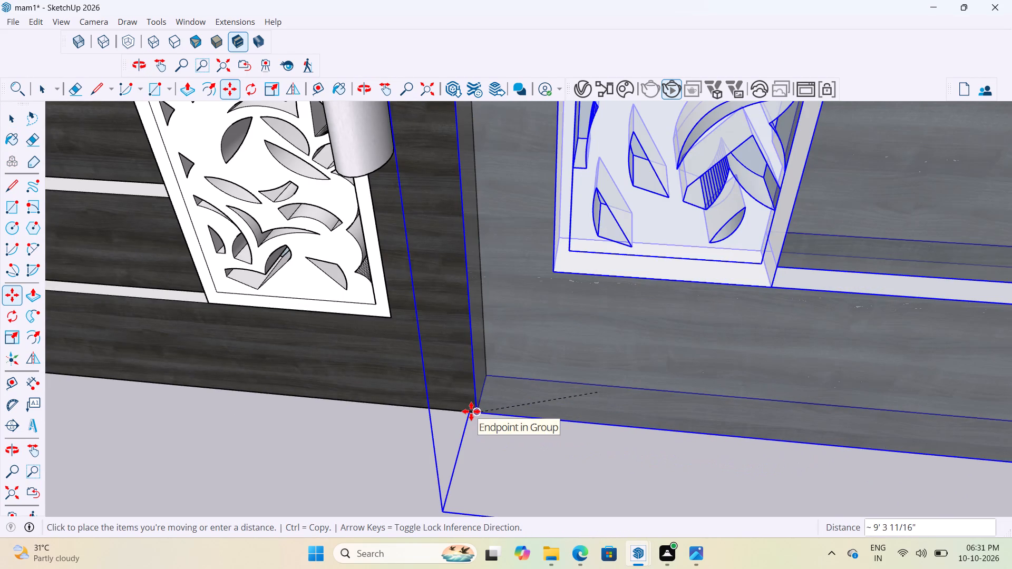
left_click(471, 411)
scroll(517, 405, "down", 20)
scroll(517, 405, "down", 10)
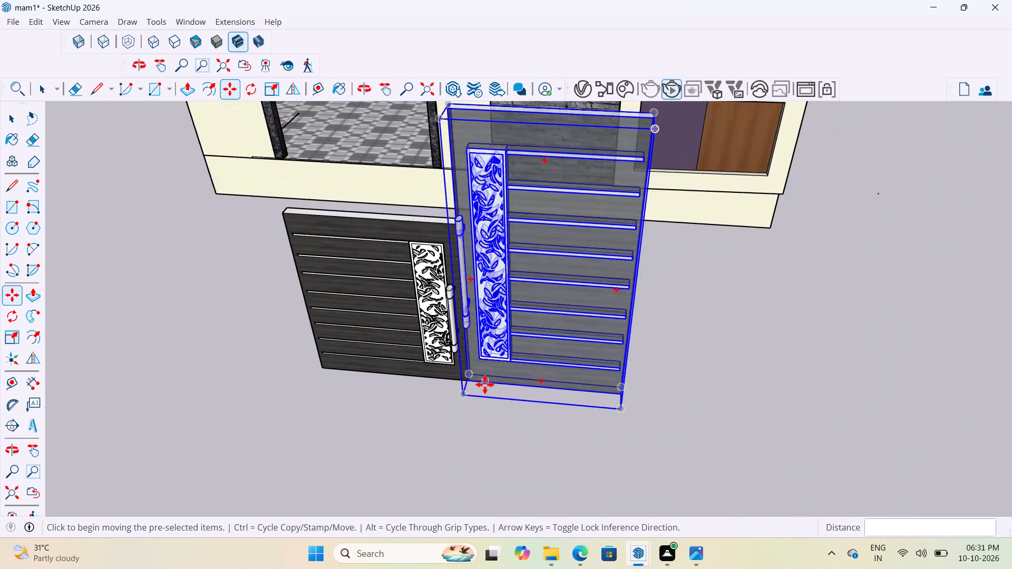
scroll(485, 385, "down", 6)
key("space")
left_click(493, 414)
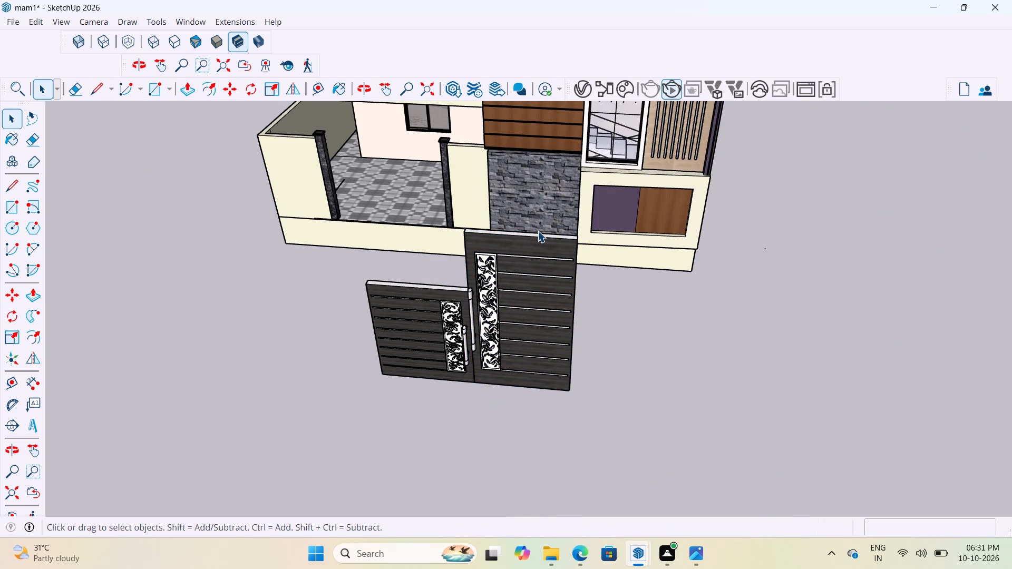
Scale the second leaf vertically from its top to about 0.65, matching its top edge to the original leaf's.
left_click(537, 232)
scroll(541, 242, "up", 3)
key("s")
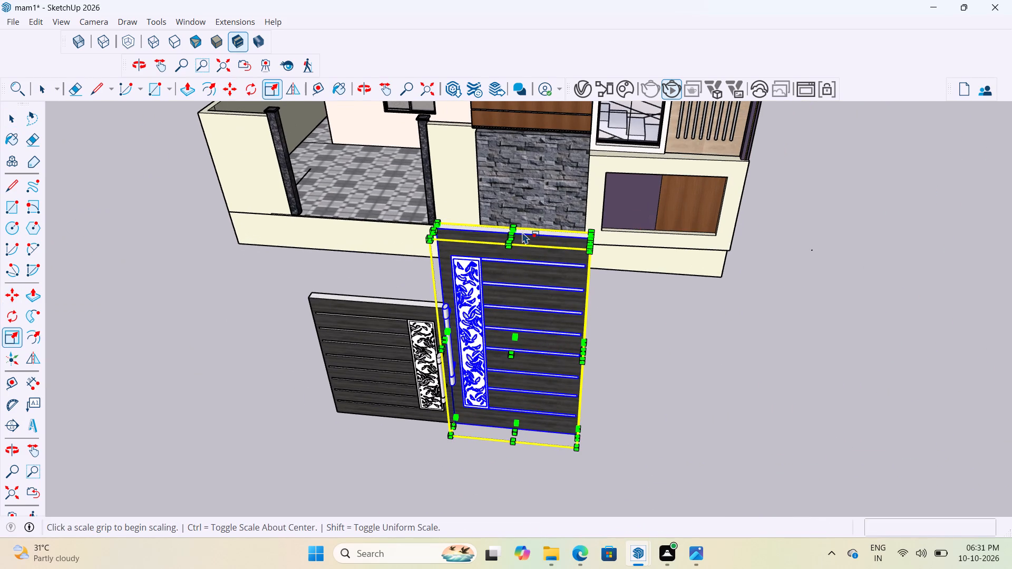
left_click(512, 235)
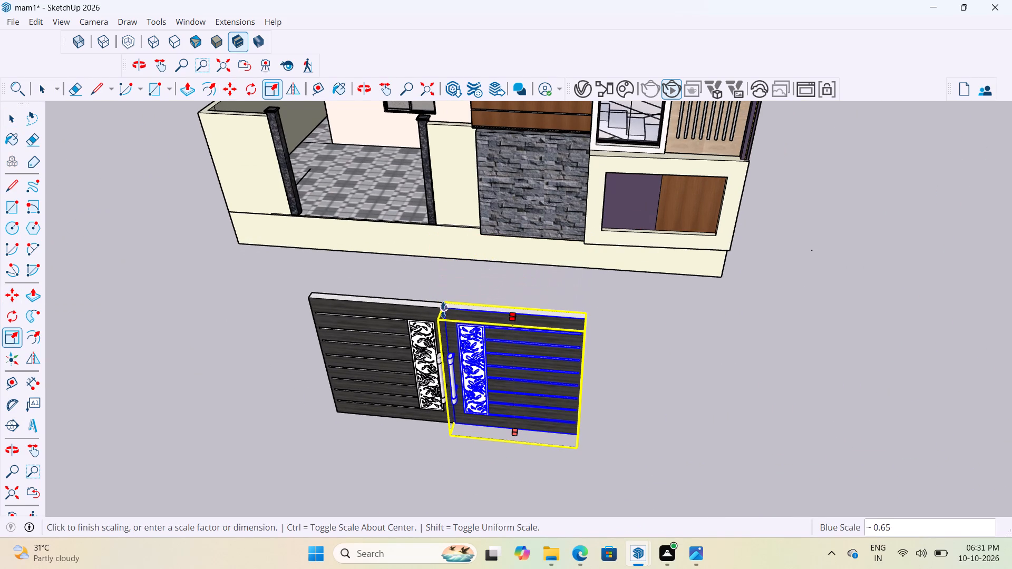
left_click(443, 310)
key("space")
left_click(639, 391)
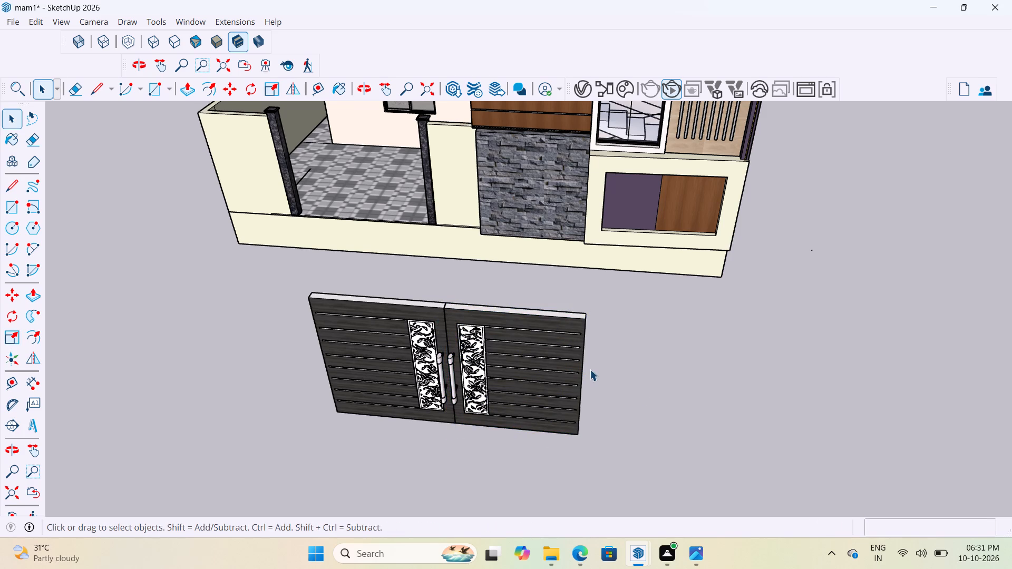
Group the two gate leaves together as one double gate.
middle_click_drag(590, 369, 627, 362)
scroll(554, 345, "up", 4)
scroll(514, 278, "up", 3)
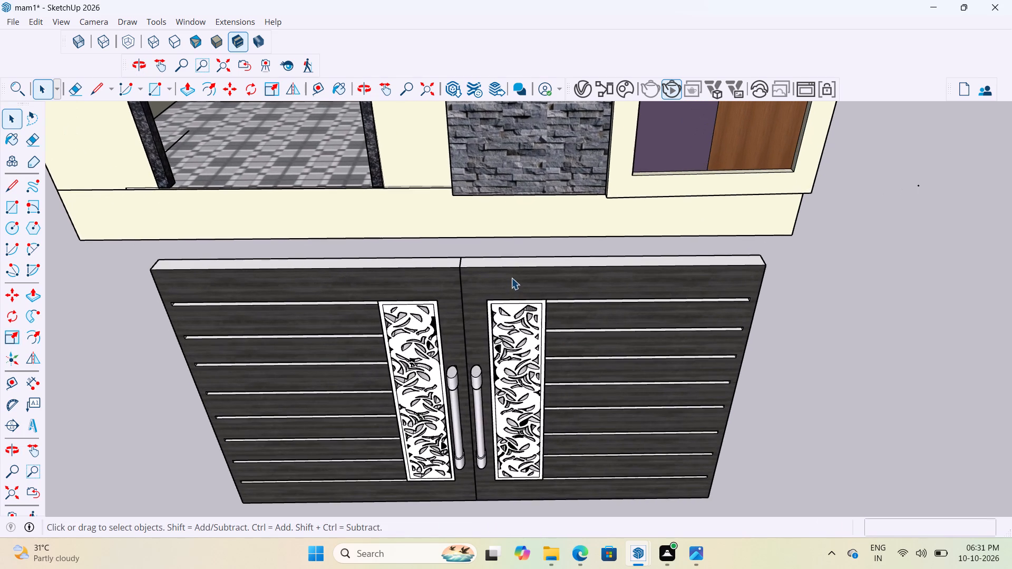
left_click(511, 280)
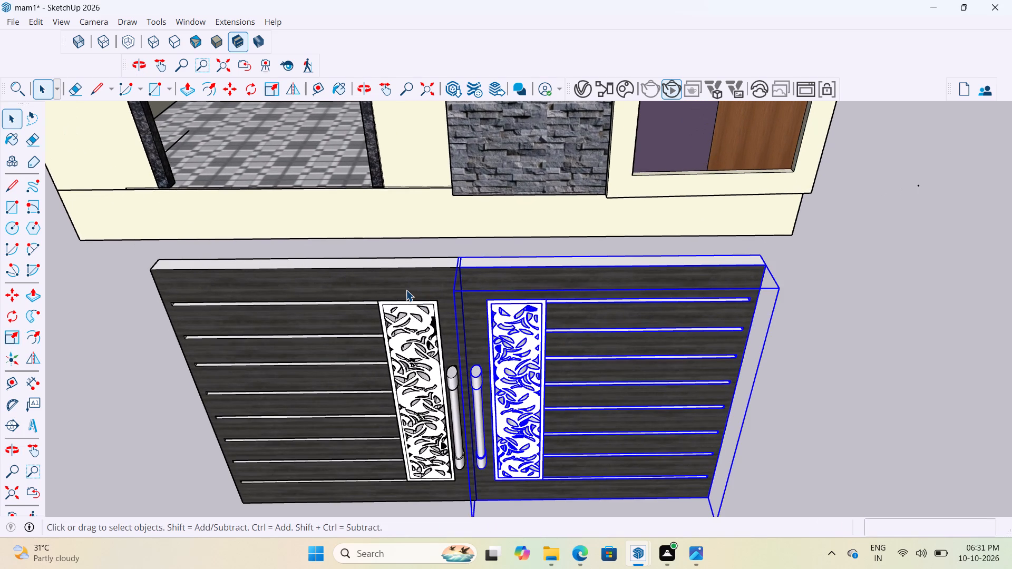
left_click(406, 290)
left_click(539, 288, "ctrl")
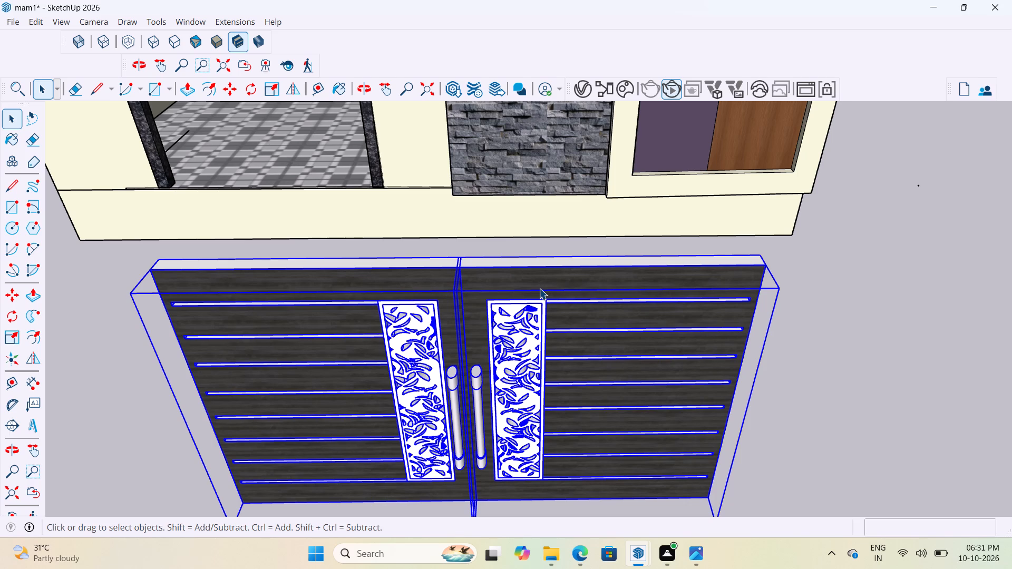
right_click(539, 288)
left_click(572, 147)
left_click(803, 336)
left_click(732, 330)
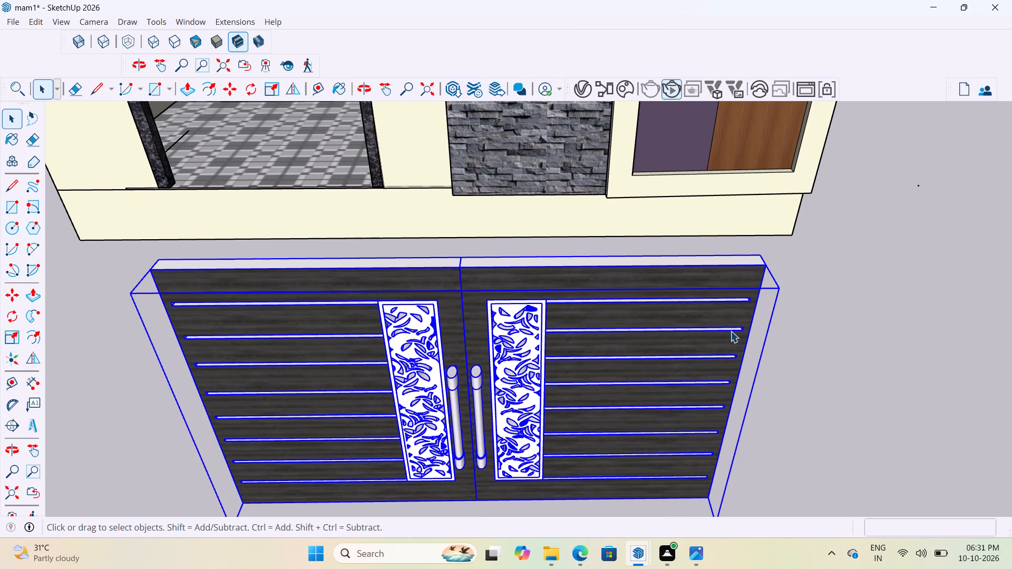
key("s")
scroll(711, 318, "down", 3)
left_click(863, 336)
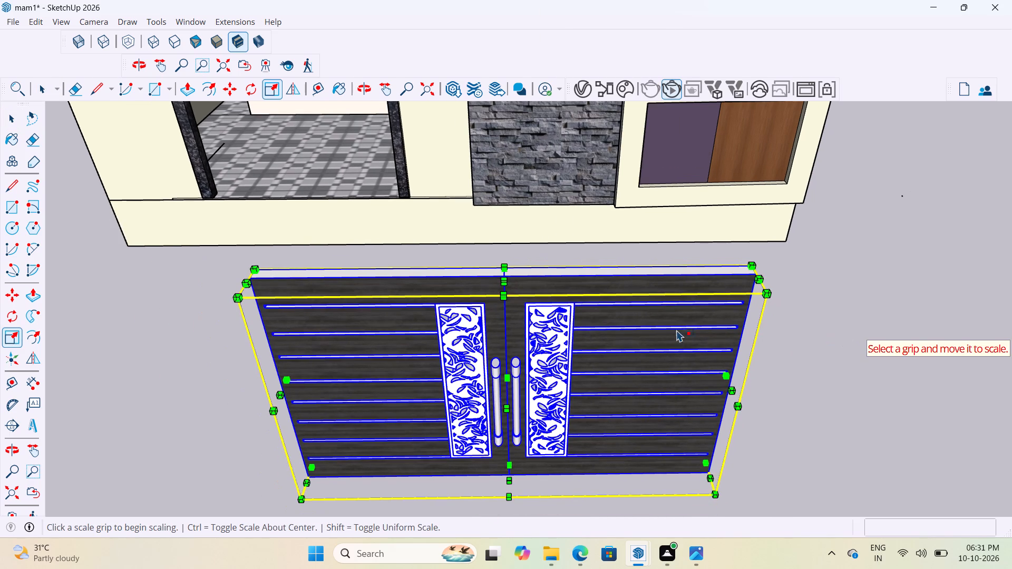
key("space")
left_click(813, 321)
Move the grouped double gate about 19' 1" by the original leaf's bottom outer corner to the base of the entrance's dark stone pillar.
left_click(688, 331)
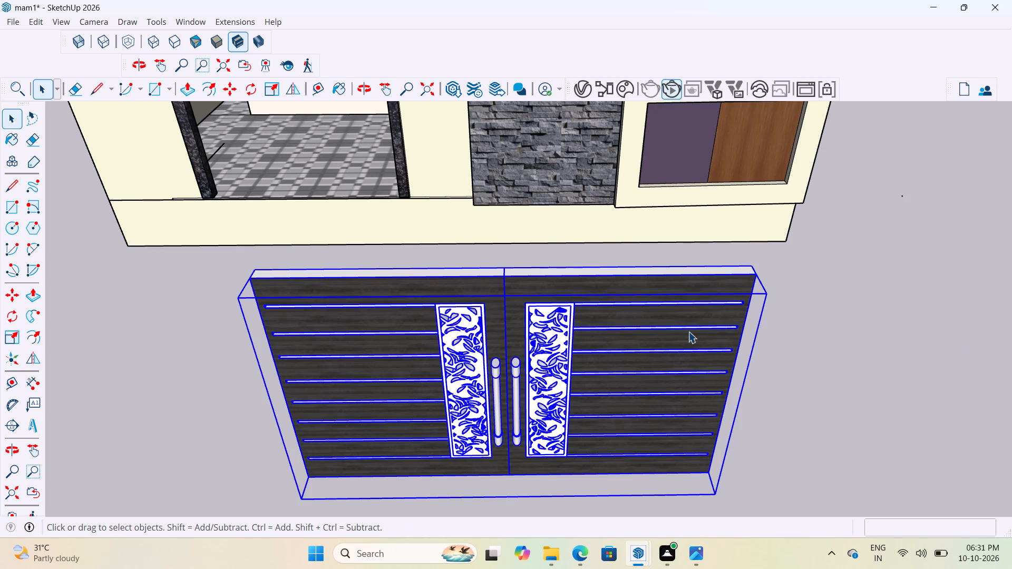
key("m")
scroll(307, 473, "up", 2)
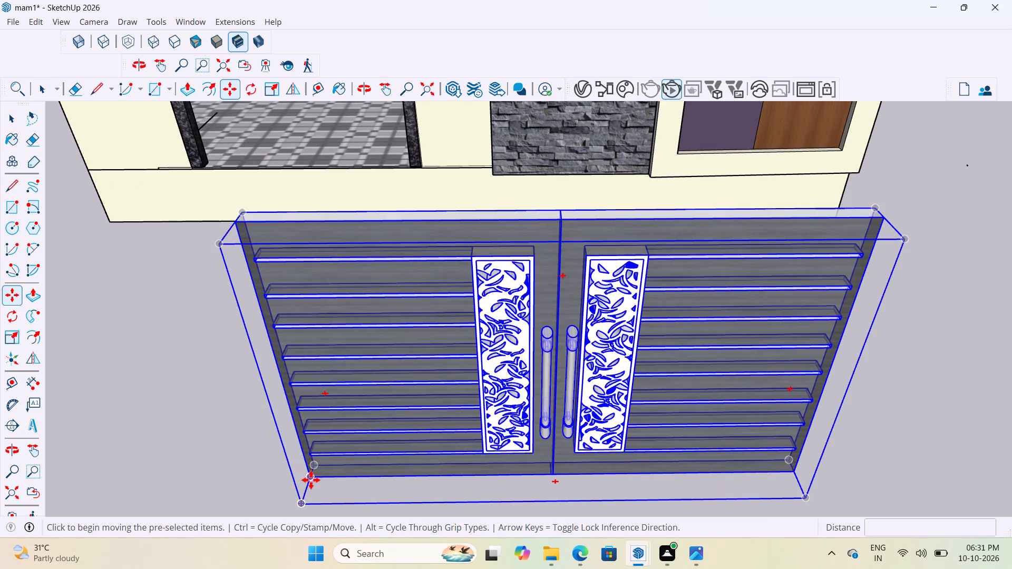
left_click(309, 477)
scroll(355, 415, "down", 13)
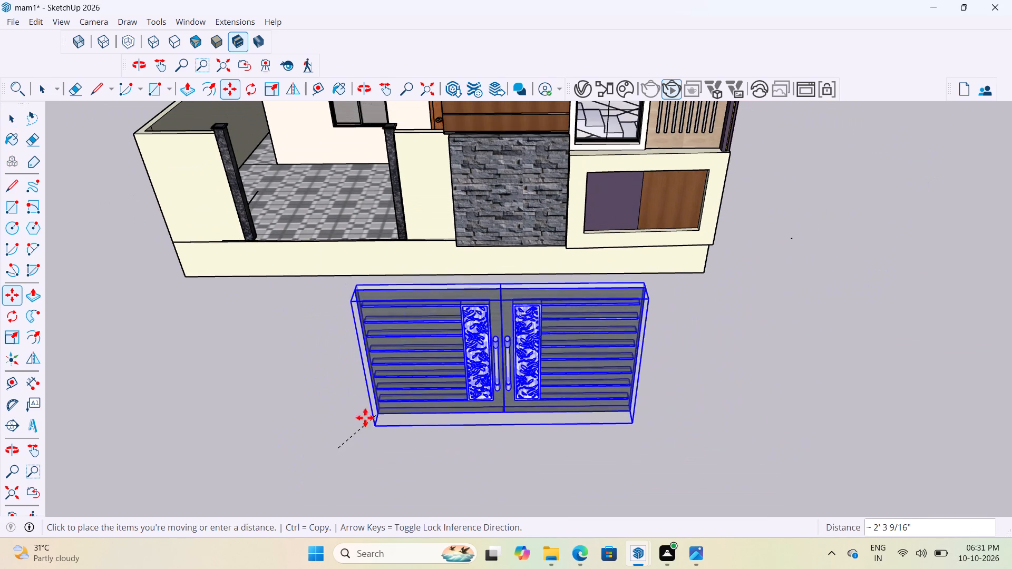
scroll(260, 276, "up", 20)
scroll(260, 276, "up", 2)
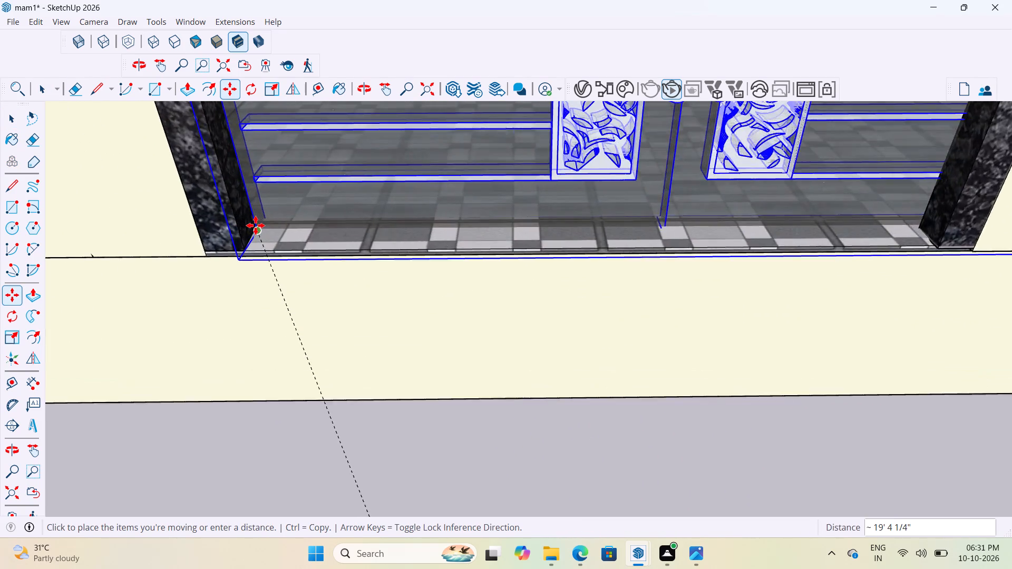
scroll(256, 225, "up", 6)
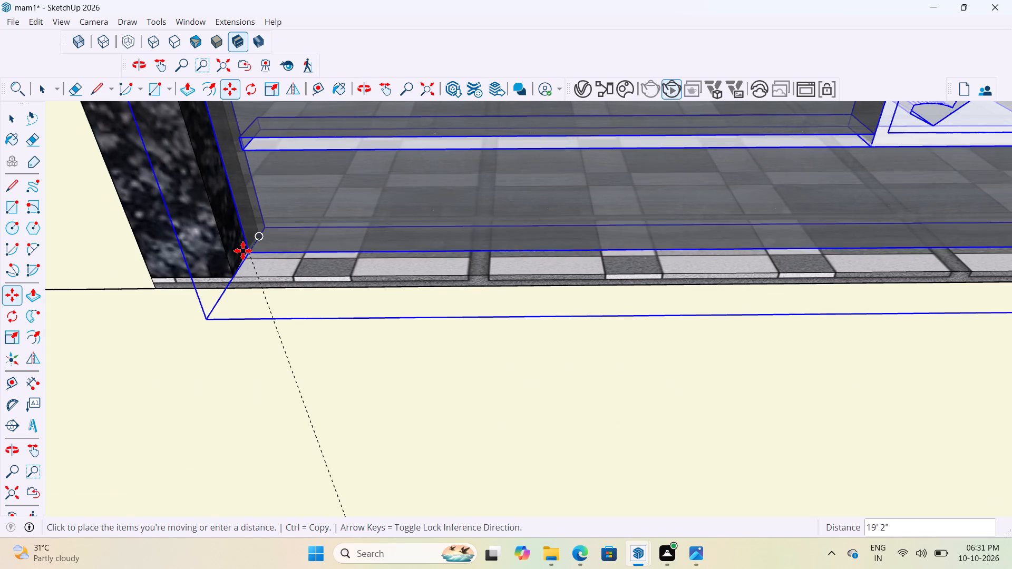
scroll(235, 252, "up", 7)
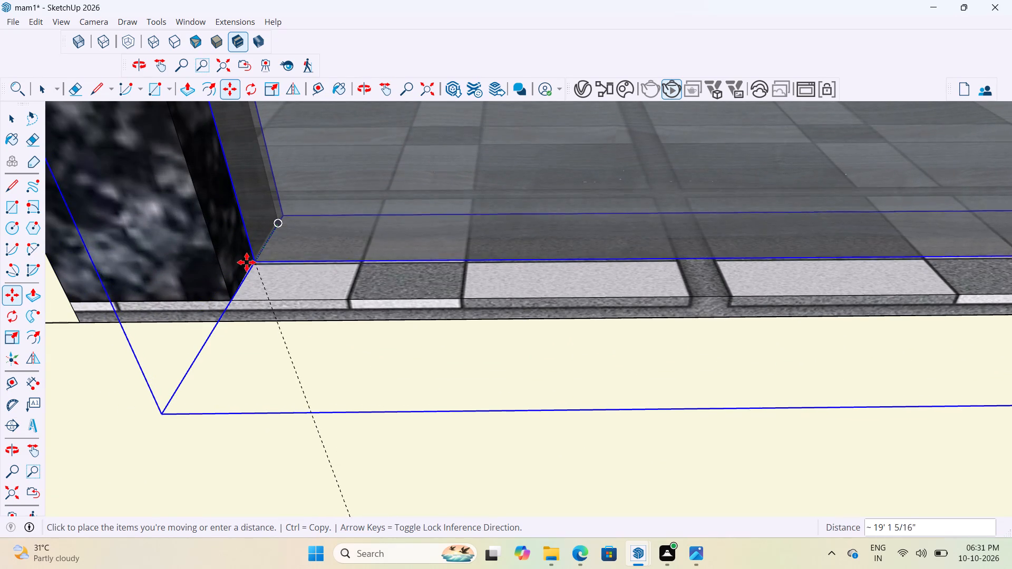
scroll(249, 266, "up", 6)
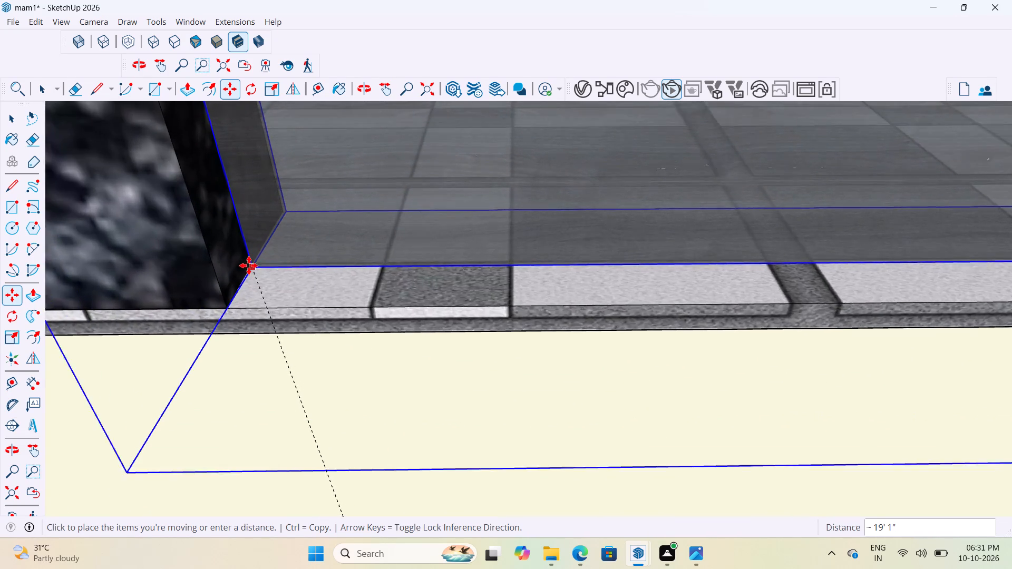
scroll(249, 266, "up", 8)
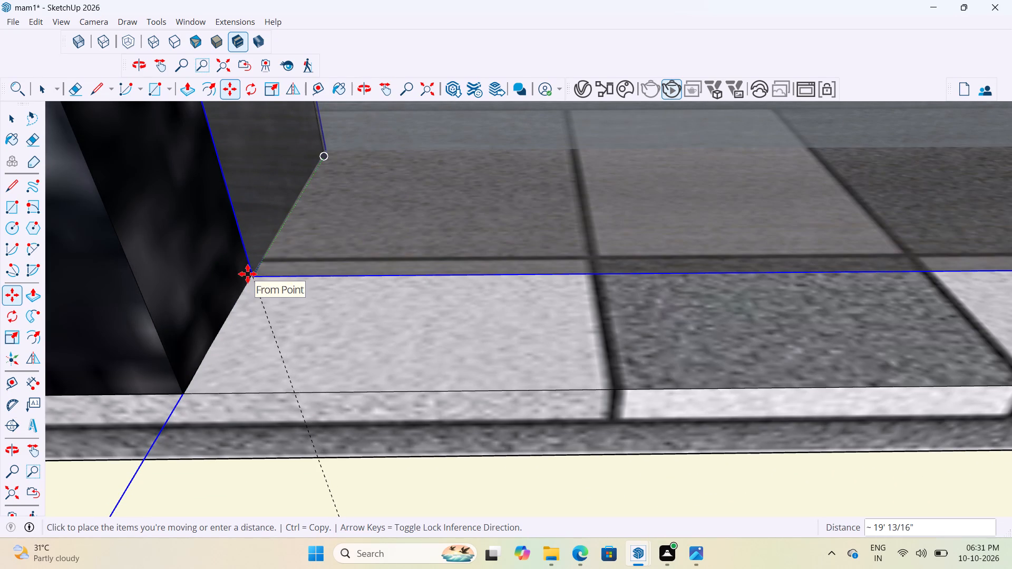
left_click(248, 274)
scroll(247, 269, "down", 20)
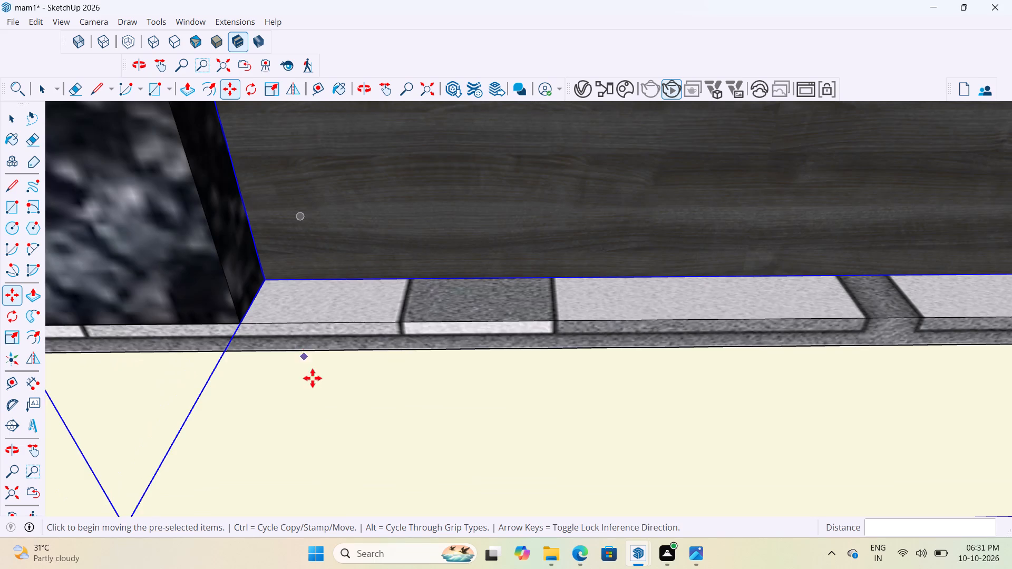
Scale the double gate's width to about 0.82 along the red axis so its far side meets the second dark stone pillar.
scroll(313, 378, "down", 20)
scroll(313, 378, "down", 18)
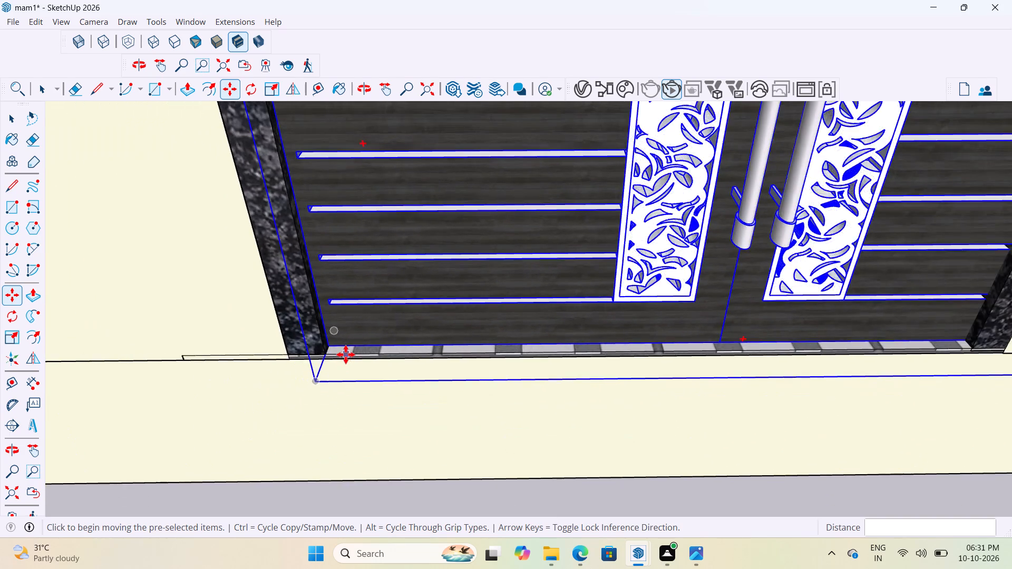
scroll(346, 355, "down", 20)
scroll(346, 355, "down", 1)
key("space")
left_click(378, 430)
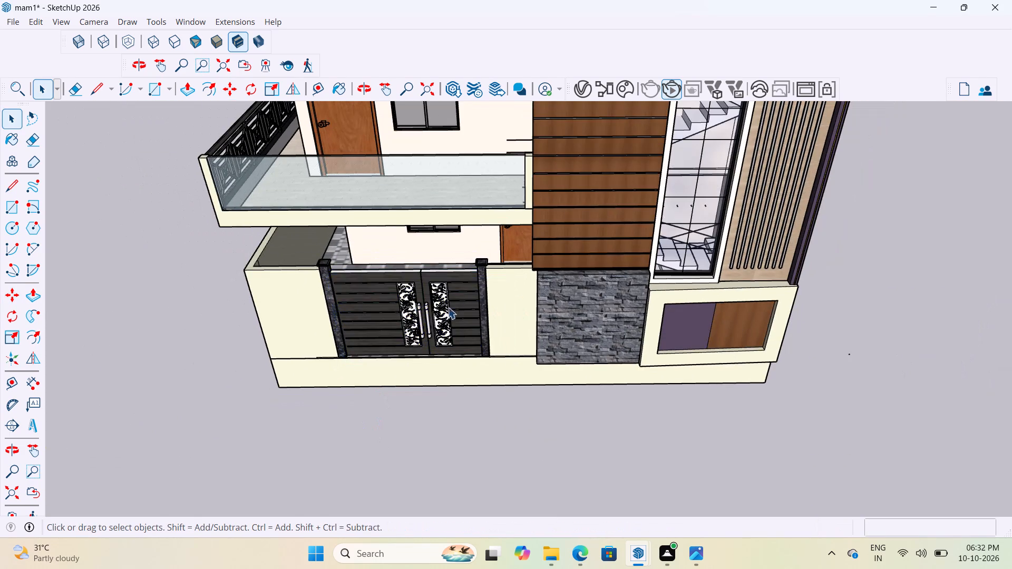
scroll(452, 299, "up", 13)
left_click(463, 280)
key("s")
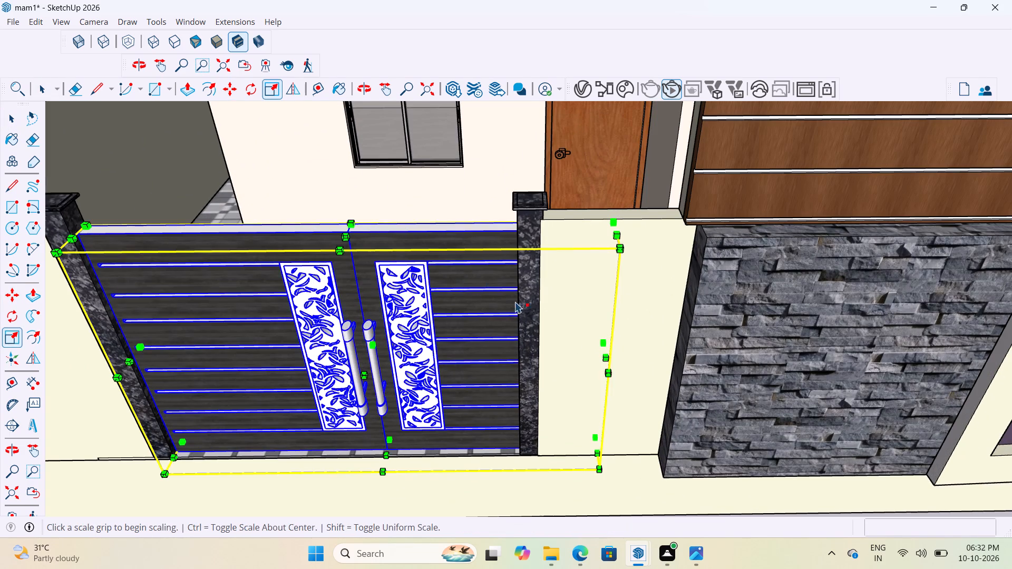
left_click(607, 358)
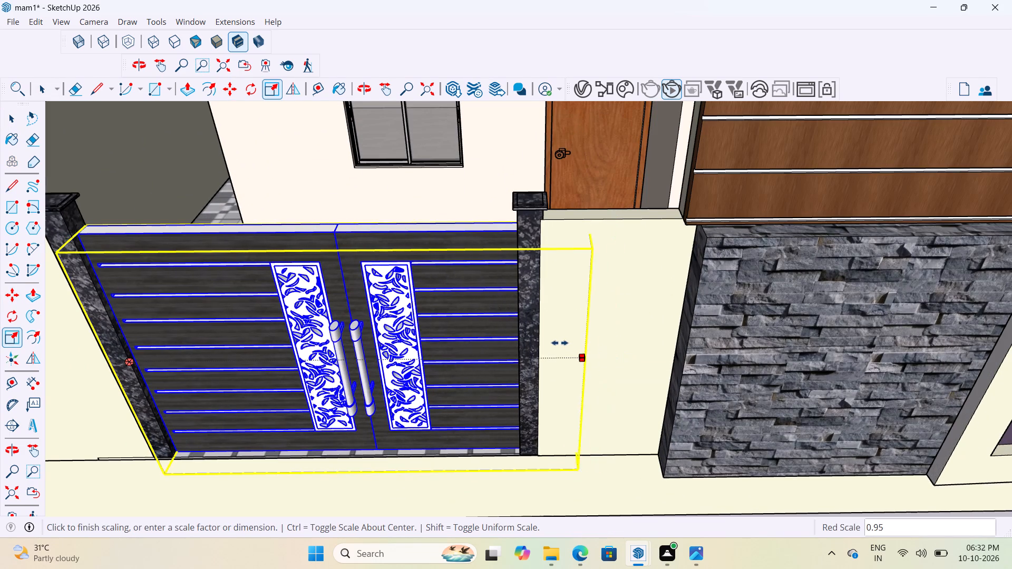
left_click(521, 329)
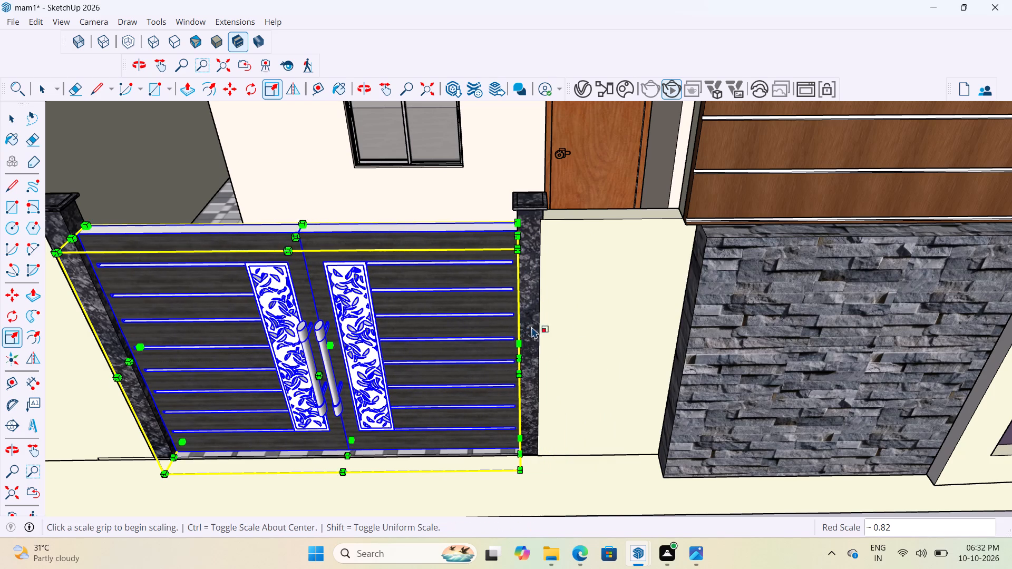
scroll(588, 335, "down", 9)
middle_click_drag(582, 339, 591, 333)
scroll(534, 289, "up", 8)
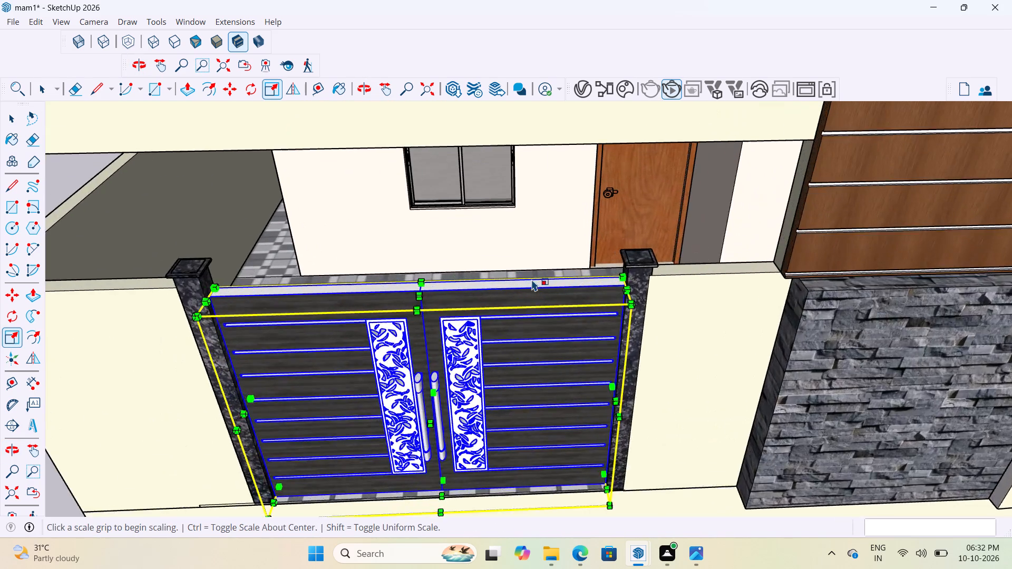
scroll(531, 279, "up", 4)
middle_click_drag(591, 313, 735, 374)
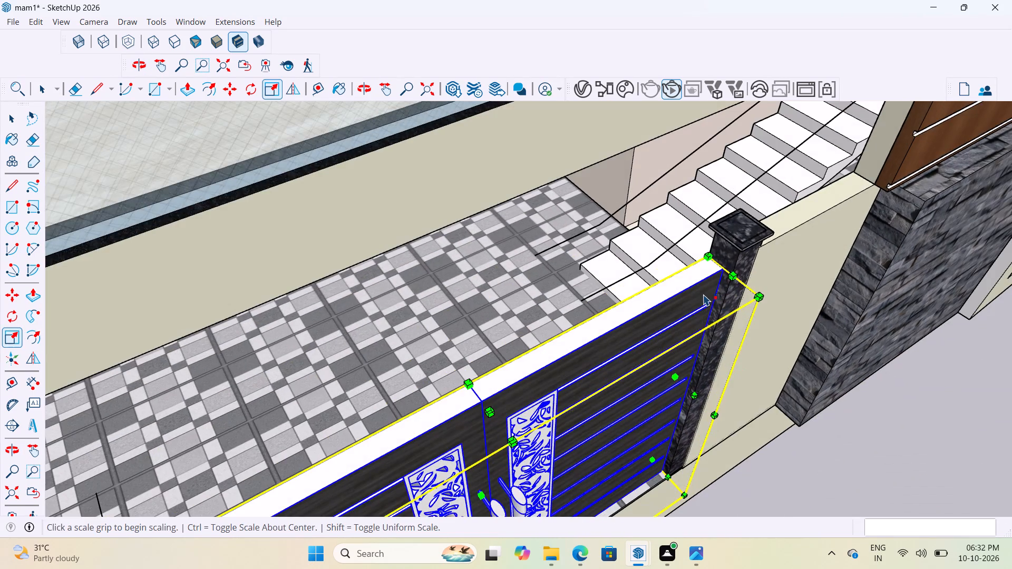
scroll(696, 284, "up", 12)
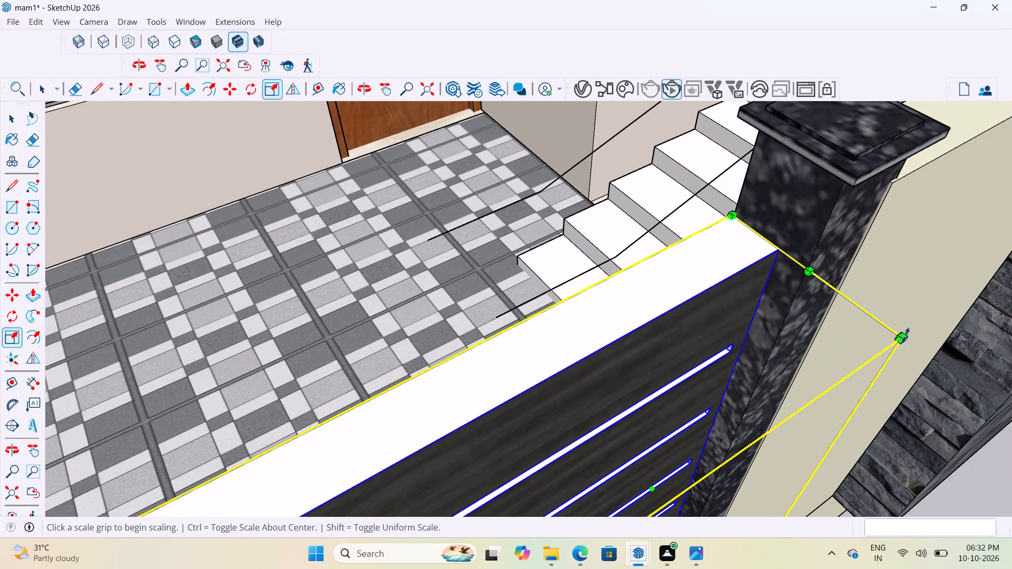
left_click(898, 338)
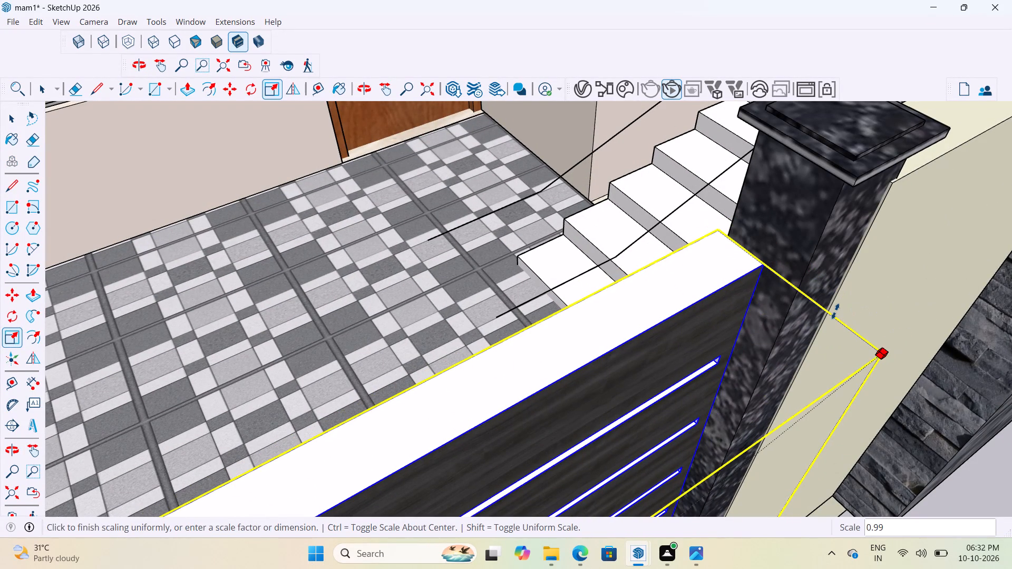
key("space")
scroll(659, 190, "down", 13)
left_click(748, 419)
Scale the double gate's depth from its front to 0.63 along the green axis, keeping the height at 1.00.
scroll(651, 349, "up", 3)
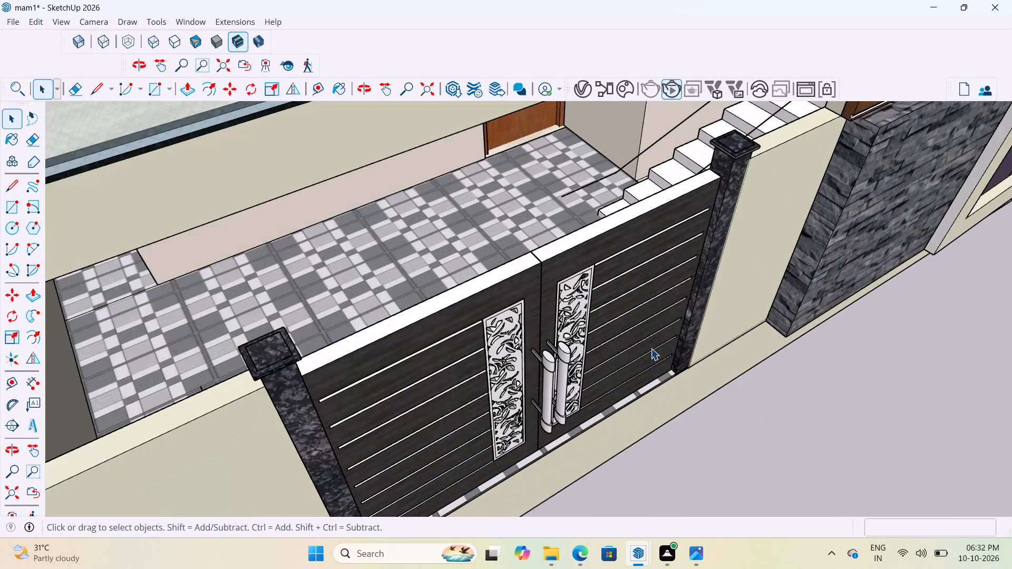
middle_click_drag(641, 329, 553, 325)
scroll(176, 258, "up", 7)
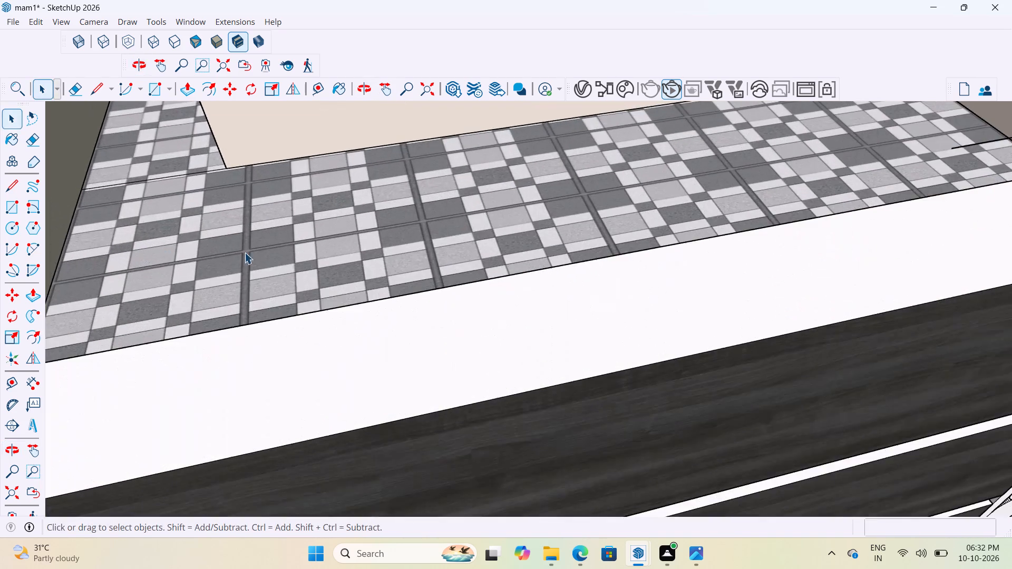
scroll(485, 277, "down", 5)
middle_click_drag(402, 307, 271, 375)
scroll(404, 221, "up", 3)
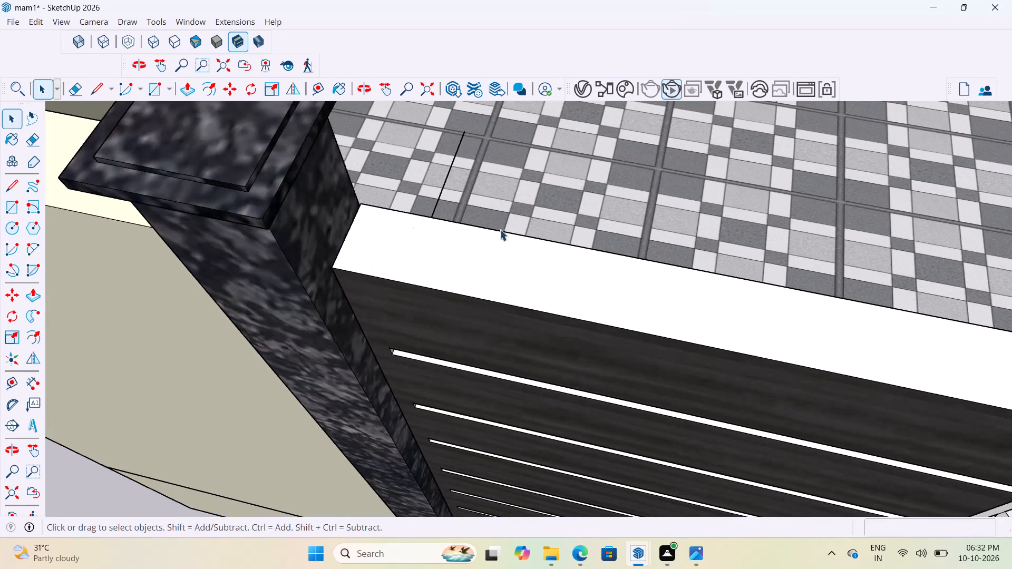
middle_click_drag(478, 230, 335, 273)
scroll(459, 373, "down", 9)
middle_click_drag(491, 335, 461, 303)
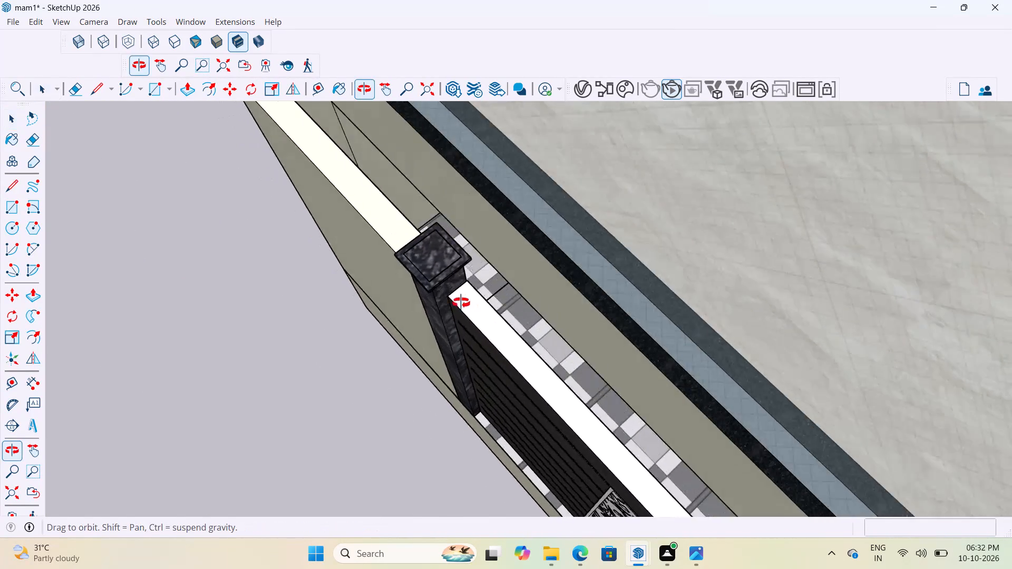
middle_click_drag(461, 303, 620, 269)
scroll(609, 217, "up", 1)
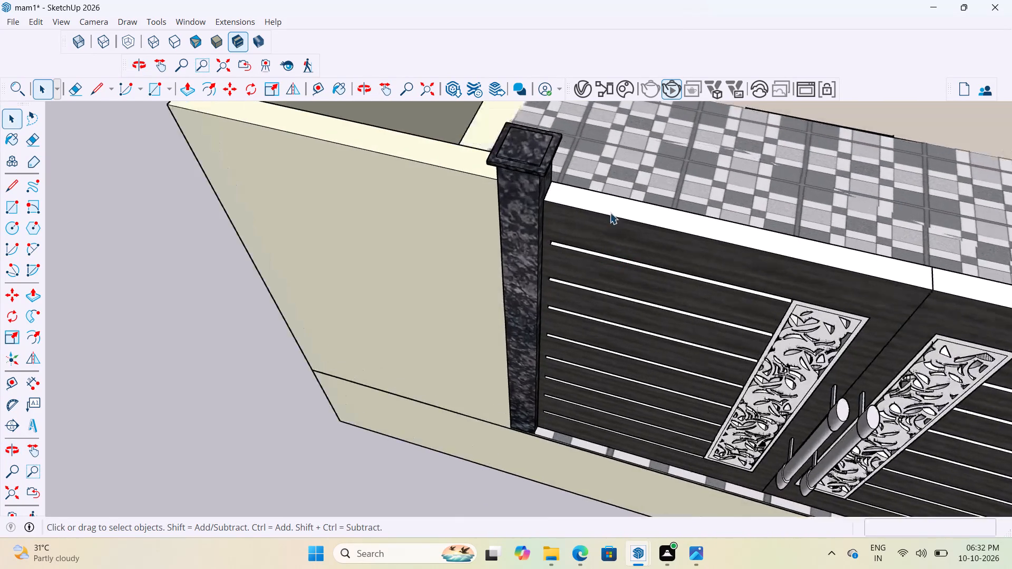
scroll(610, 212, "up", 9)
scroll(540, 221, "down", 4)
left_click(562, 198)
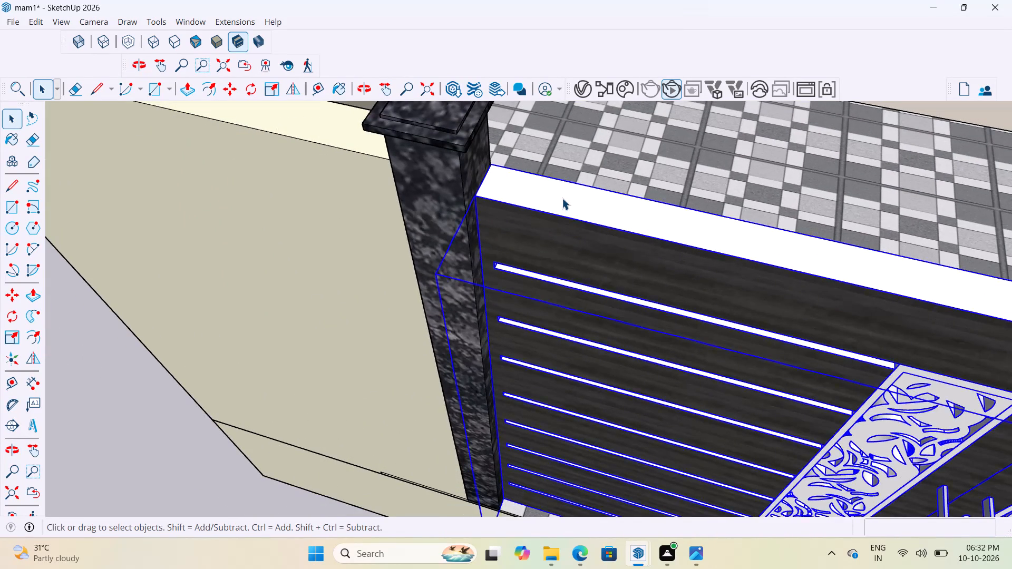
key("s")
scroll(473, 236, "down", 9)
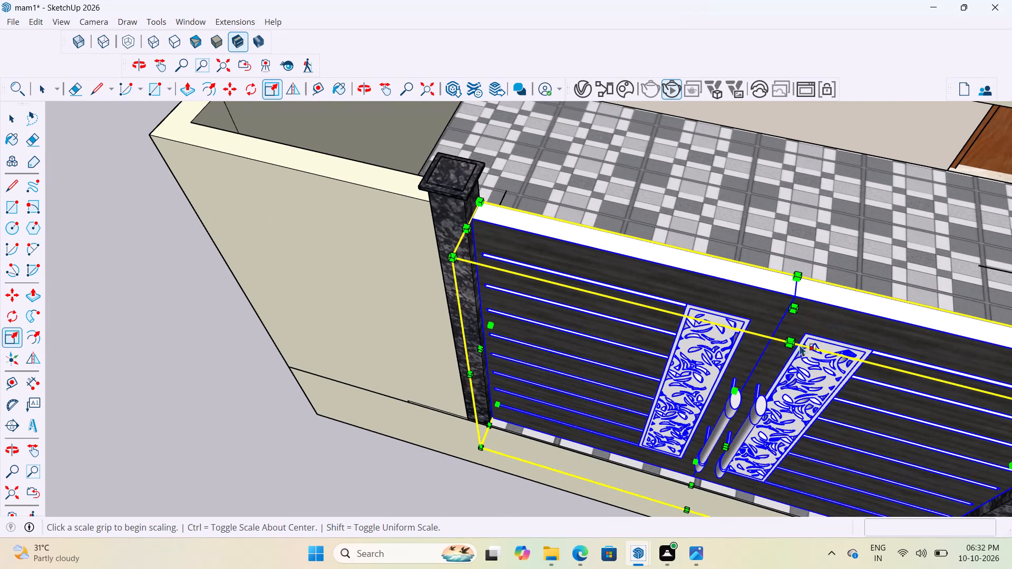
left_click(792, 346)
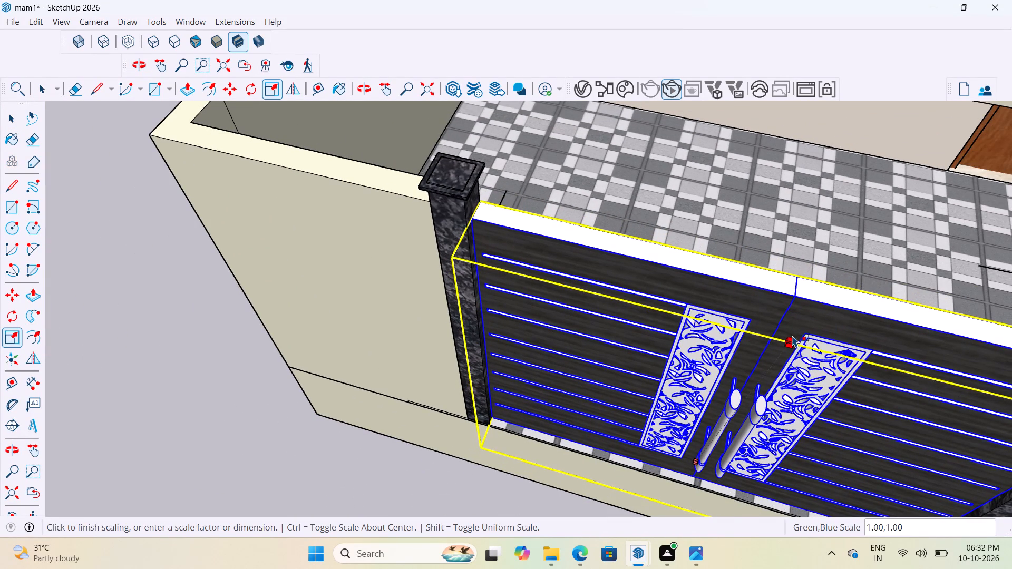
left_click(792, 319)
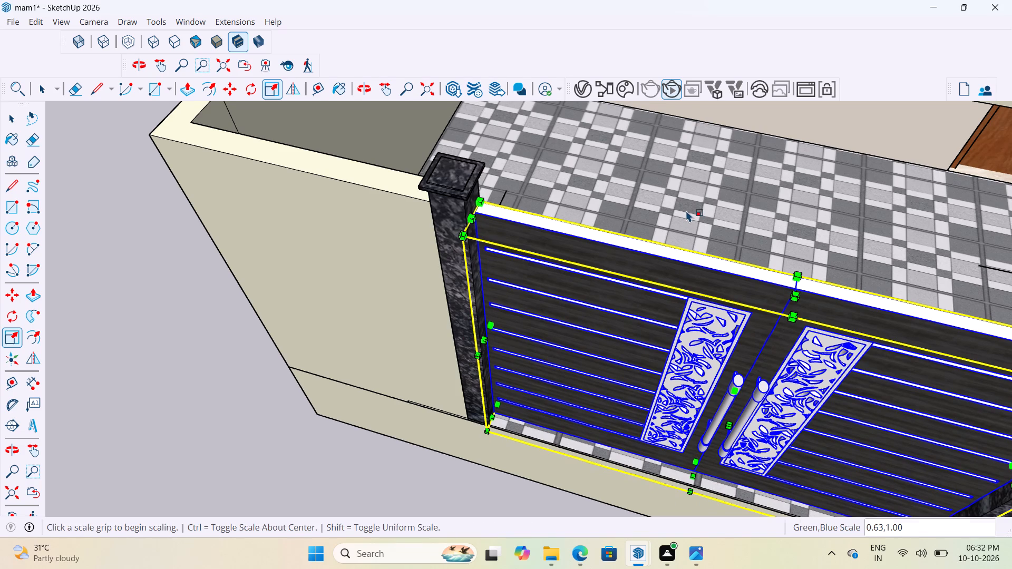
key("space")
left_click(686, 205)
Move the double gate about 1 5/8" outward along the pillar's inner side, using its bottom corner at the pillar base.
scroll(597, 388, "up", 7)
middle_click_drag(607, 376, 621, 359)
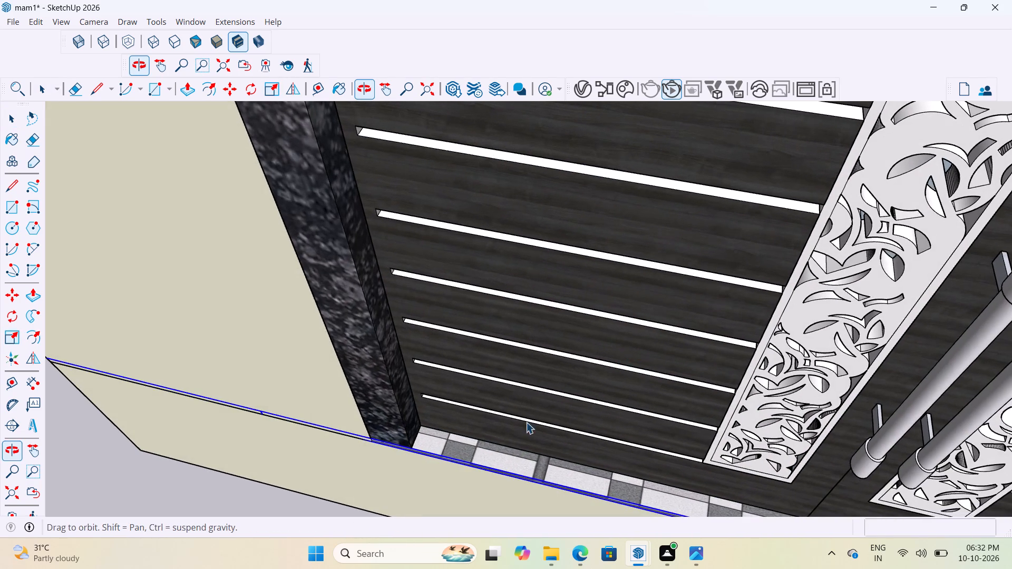
left_click(500, 426)
scroll(451, 445, "up", 7)
key("m")
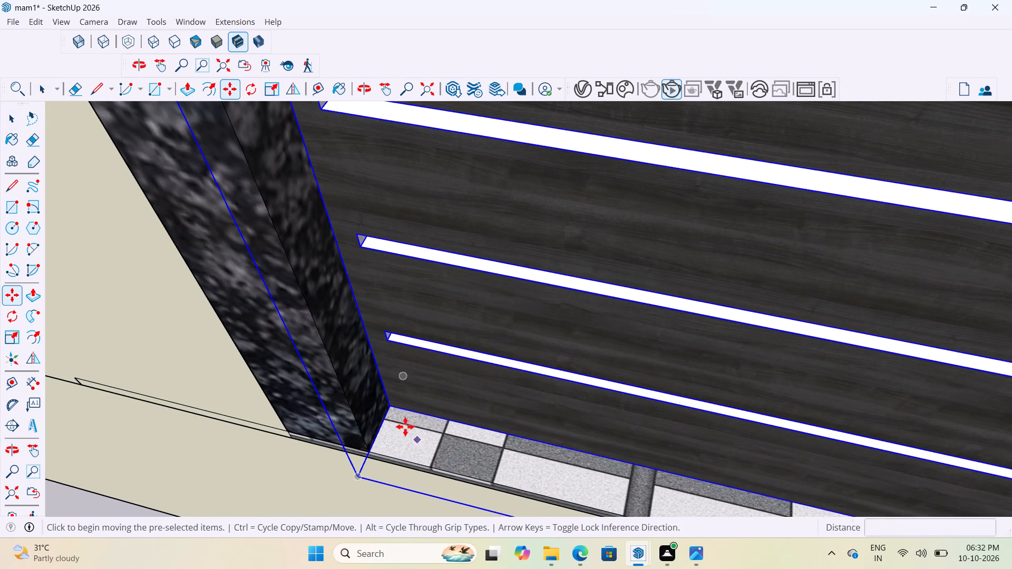
left_click(393, 408)
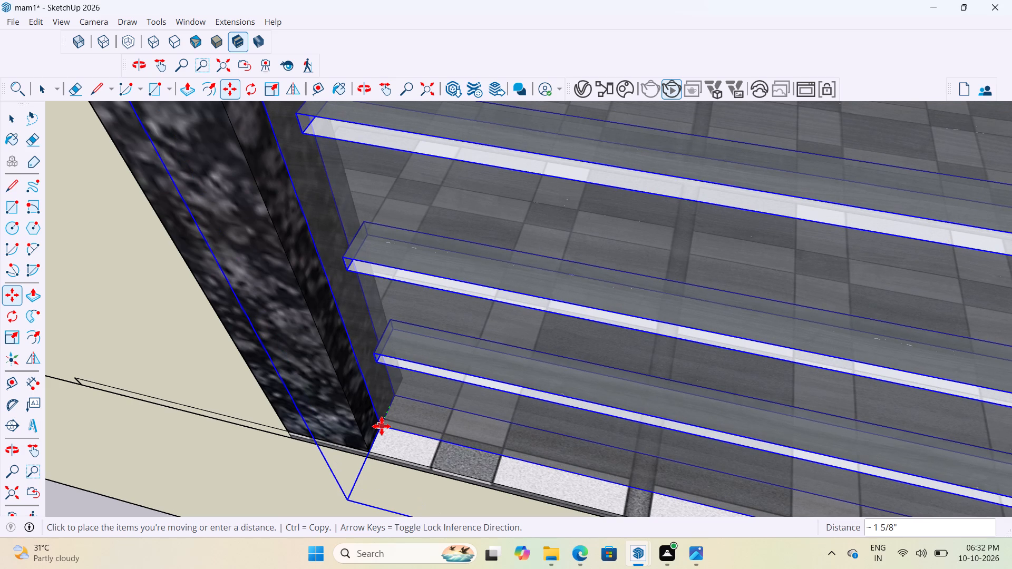
left_click(381, 428)
scroll(385, 399, "down", 8)
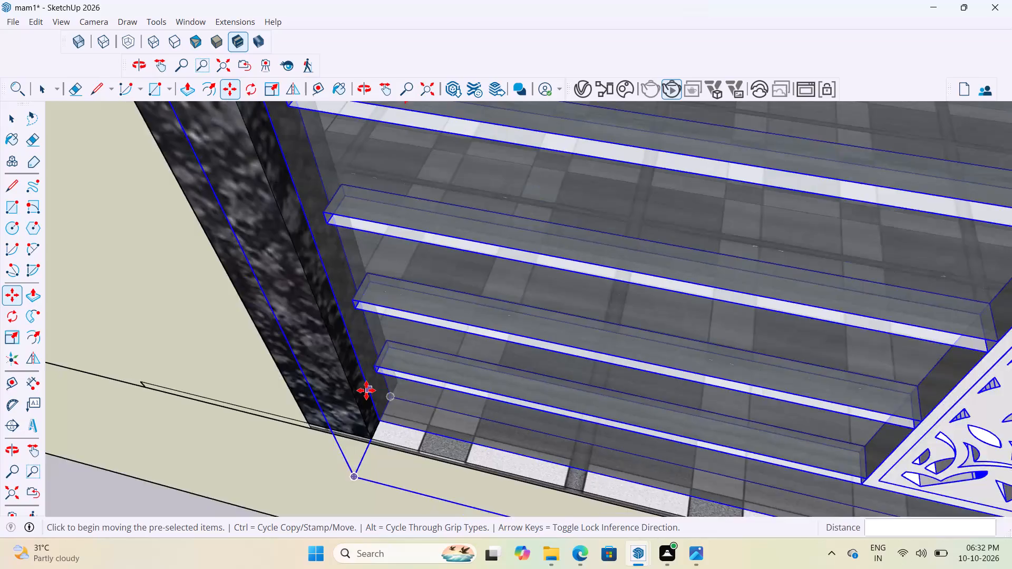
scroll(366, 390, "down", 20)
scroll(366, 390, "down", 18)
key("space")
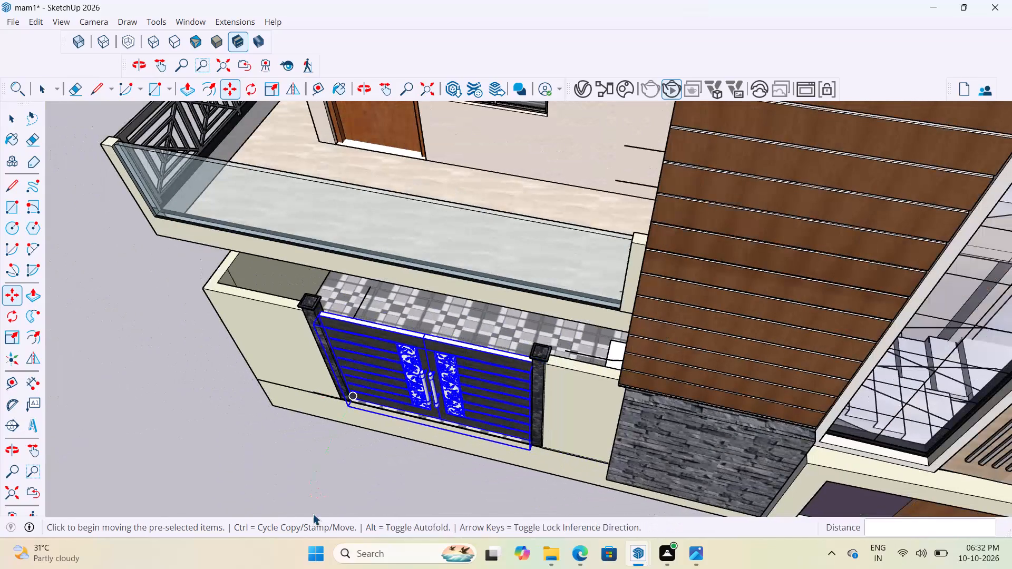
left_click(330, 481)
Examine the double gate's fit between the two dark stone pillars from several angles.
scroll(562, 398, "up", 4)
middle_click_drag(555, 361, 637, 321)
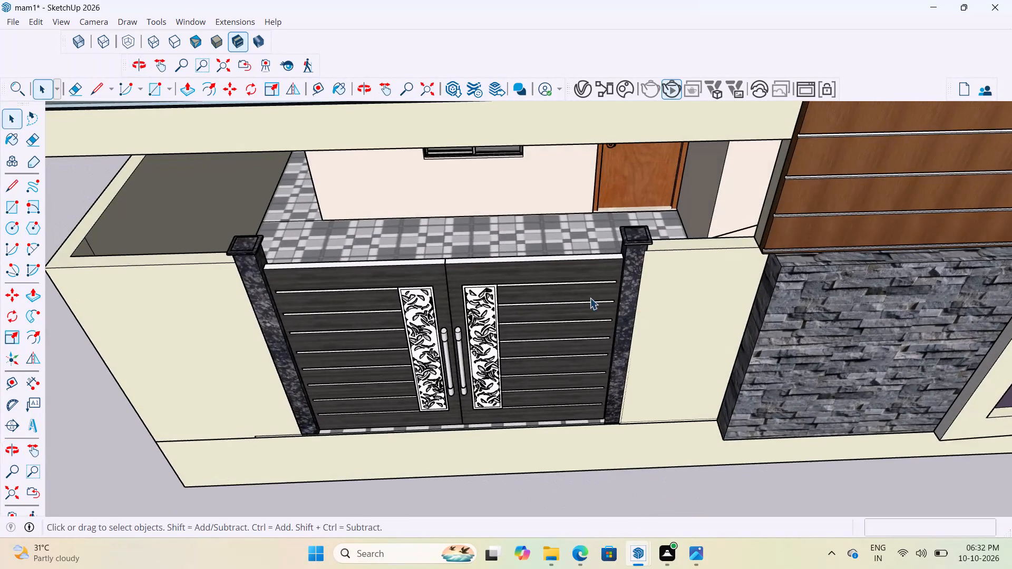
scroll(577, 297, "up", 8)
middle_click_drag(595, 268, 617, 200)
scroll(281, 332, "down", 5)
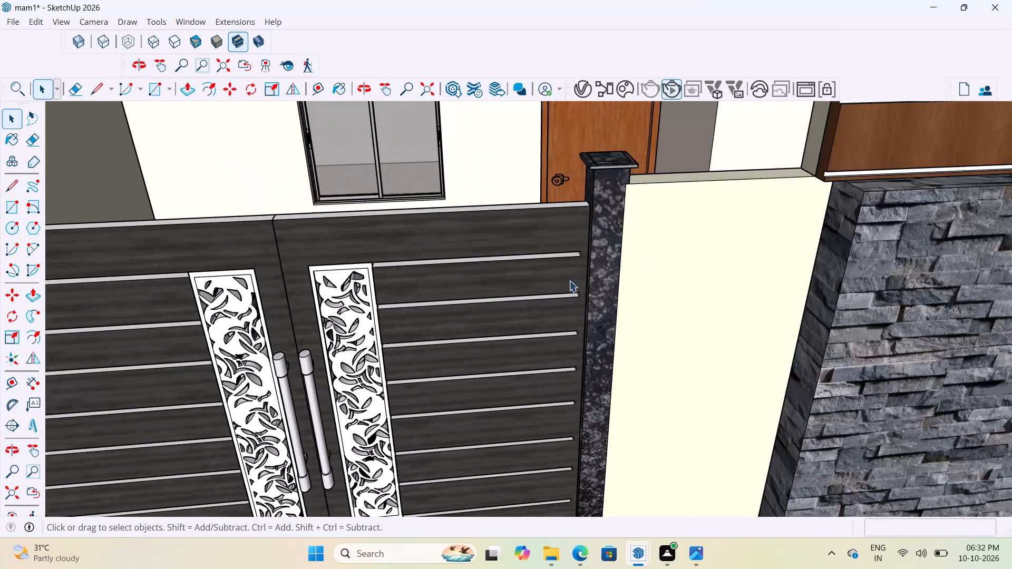
scroll(569, 280, "down", 10)
scroll(541, 284, "up", 10)
scroll(526, 208, "down", 5)
scroll(455, 237, "up", 4)
scroll(564, 243, "down", 10)
middle_click_drag(586, 317, 564, 293)
scroll(587, 240, "down", 5)
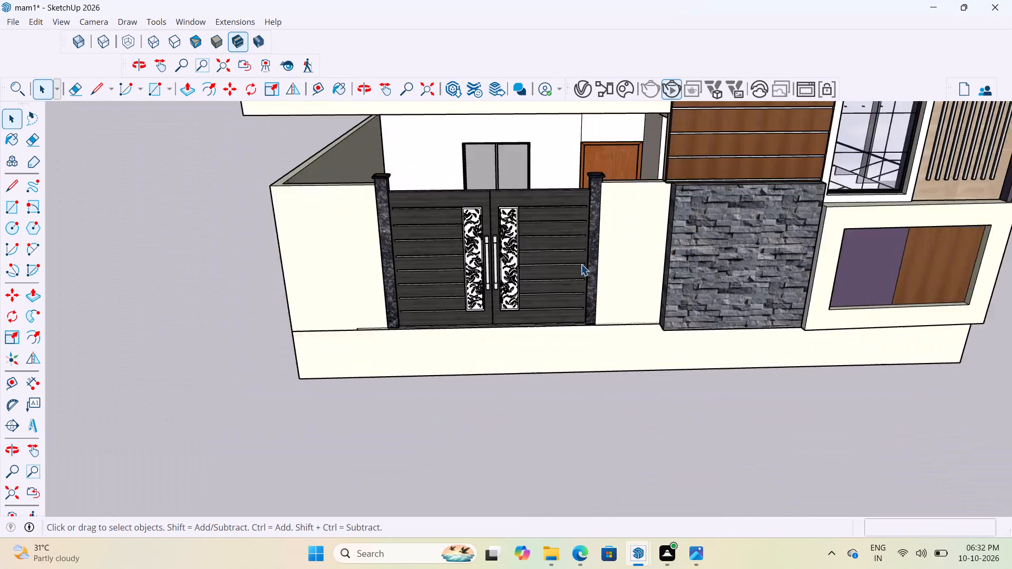
scroll(581, 257, "down", 5)
scroll(592, 249, "up", 4)
scroll(593, 202, "down", 4)
middle_click_drag(593, 202, 581, 241)
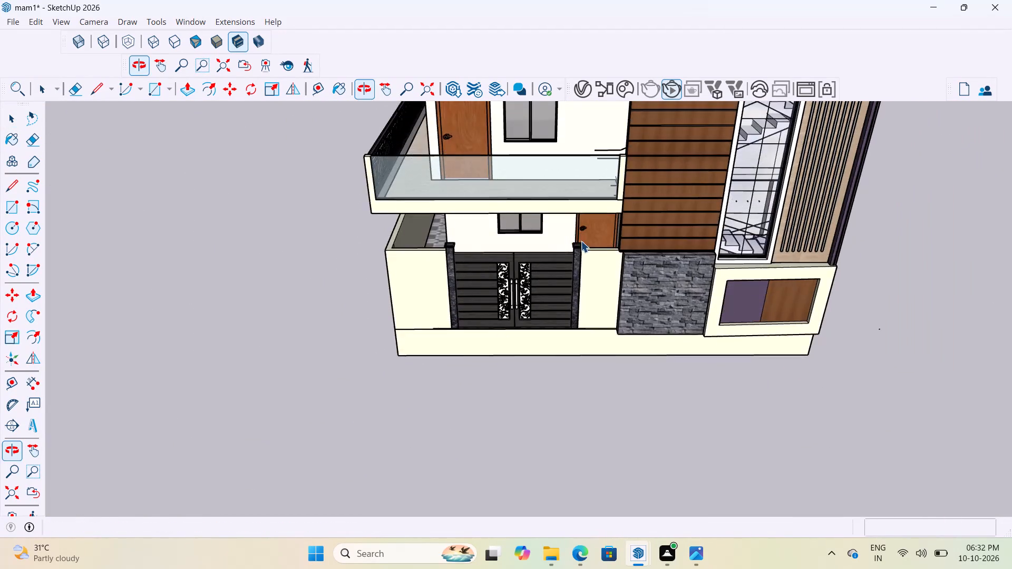
scroll(562, 229, "up", 8)
scroll(629, 261, "down", 4)
middle_click_drag(638, 298, 579, 288)
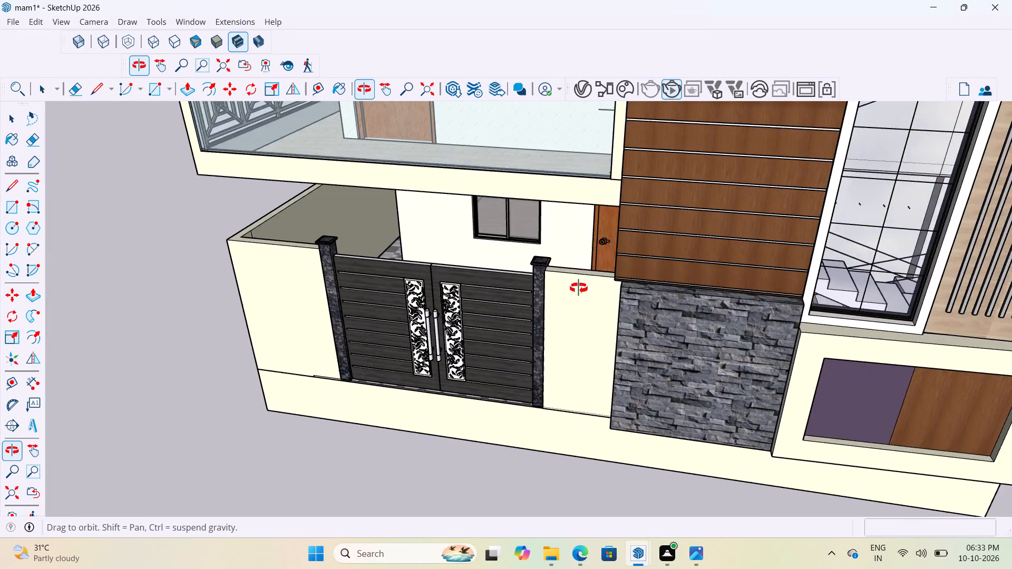
middle_click_drag(579, 288, 659, 311)
scroll(629, 341, "down", 15)
middle_click_drag(542, 358, 524, 309)
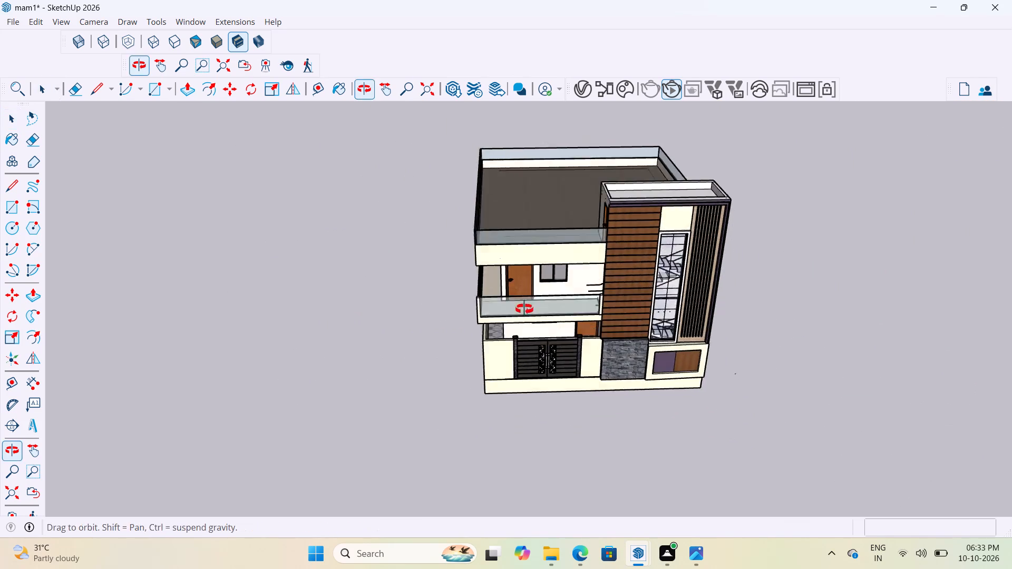
Inspect the upper floor's doors, windows, balcony railings and staircase around the house.
middle_click_drag(524, 309, 610, 263)
scroll(591, 239, "up", 17)
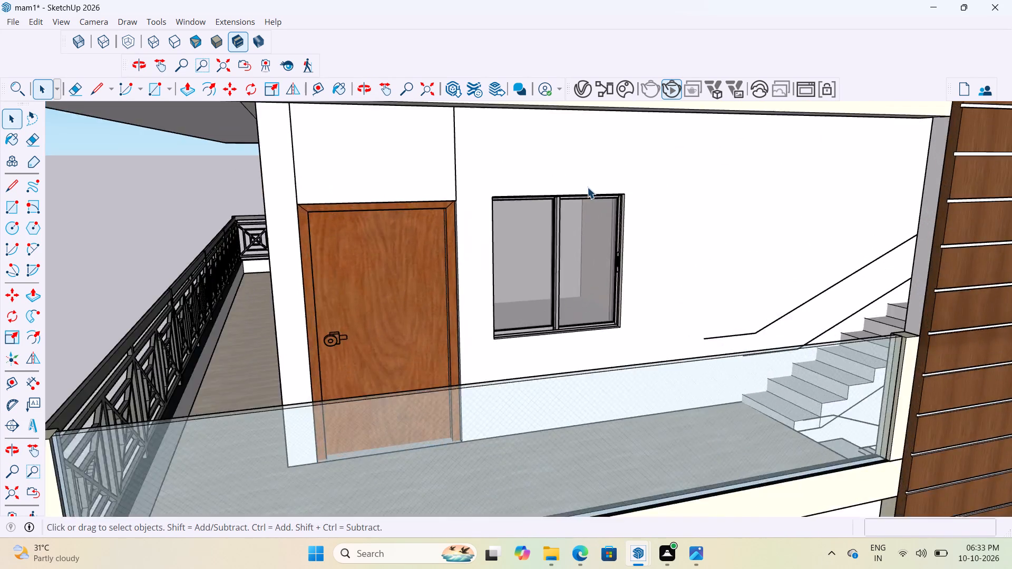
scroll(587, 187, "up", 4)
middle_click_drag(606, 190, 718, 207)
scroll(673, 206, "down", 10)
scroll(546, 295, "down", 8)
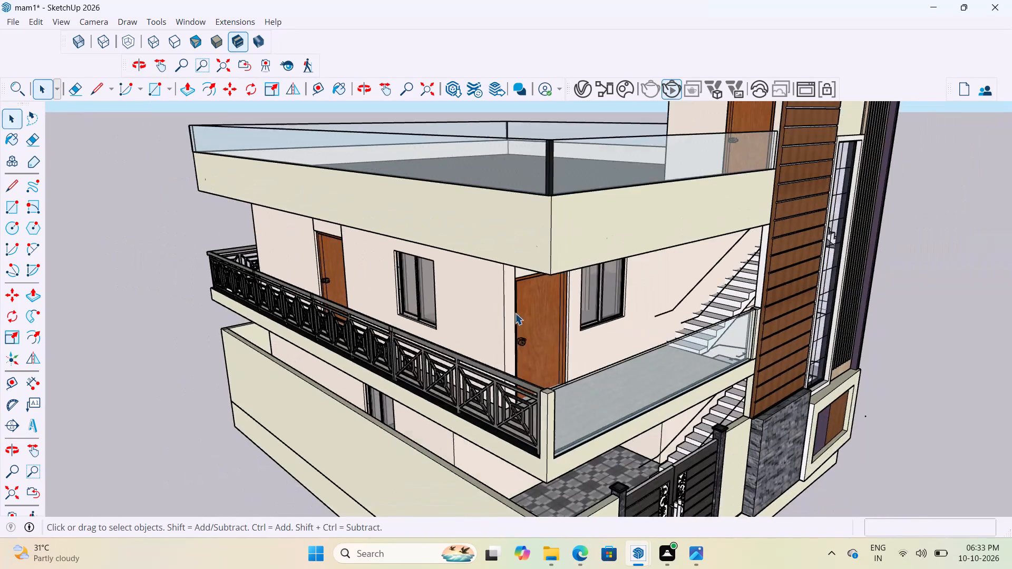
scroll(515, 313, "down", 3)
middle_click_drag(698, 356, 653, 339)
scroll(650, 388, "down", 4)
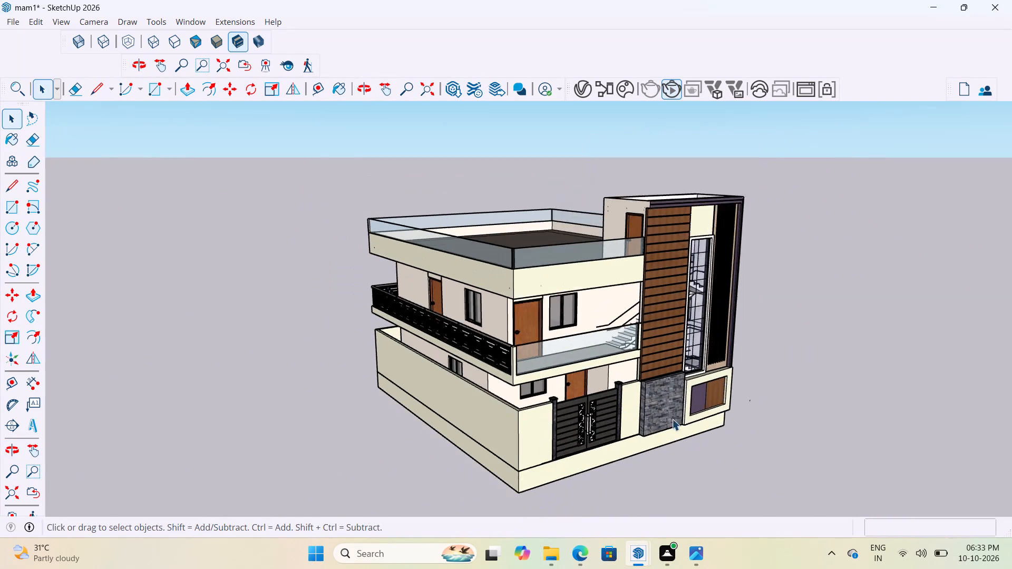
Review the front elevation with the double gate, compound wall and stone cladding.
middle_click_drag(664, 422, 529, 422)
scroll(461, 465, "up", 8)
scroll(553, 347, "down", 5)
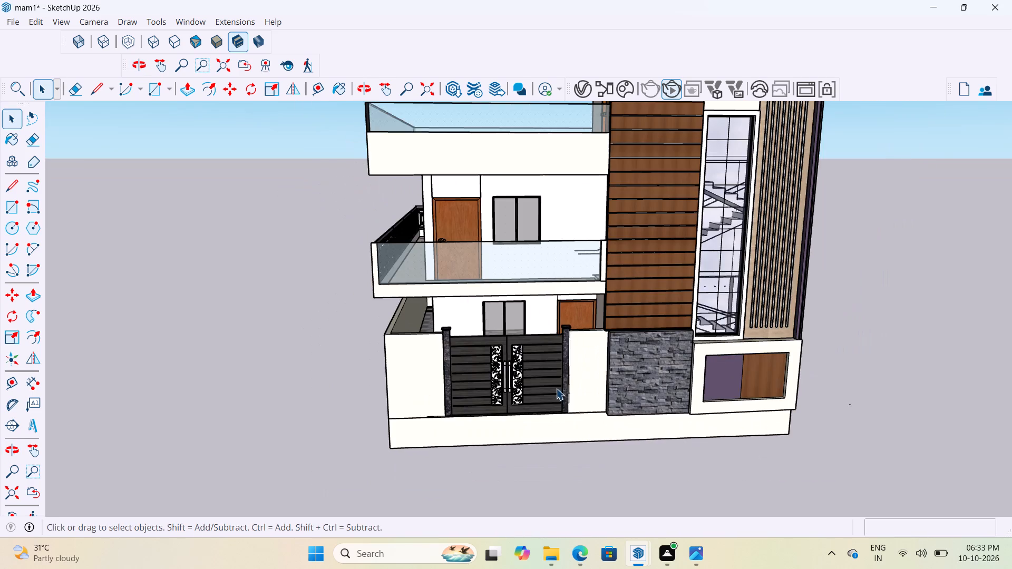
middle_click_drag(568, 404, 560, 418)
scroll(564, 411, "down", 1)
scroll(560, 352, "down", 9)
scroll(538, 447, "up", 12)
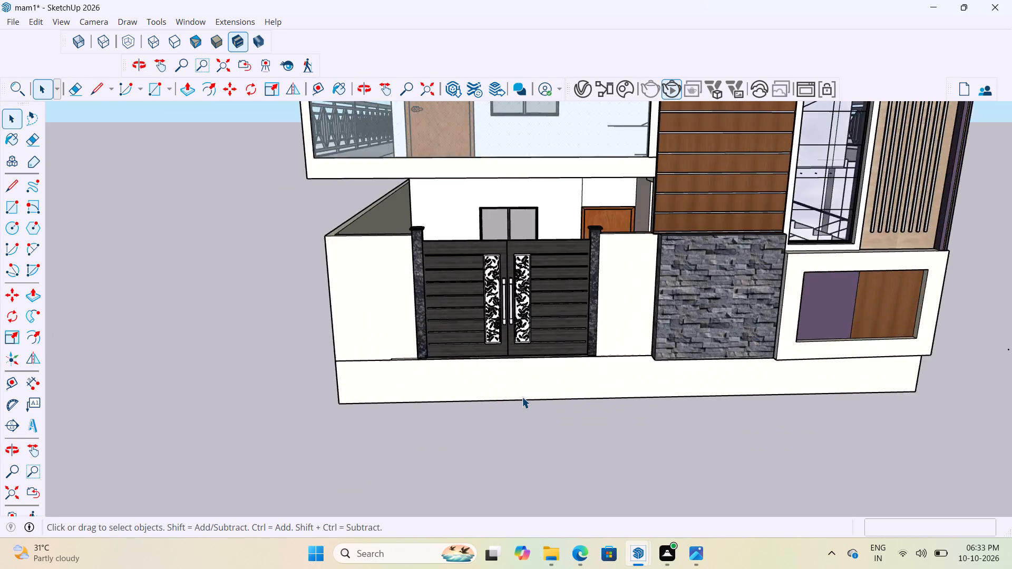
scroll(522, 397, "up", 5)
scroll(522, 388, "down", 6)
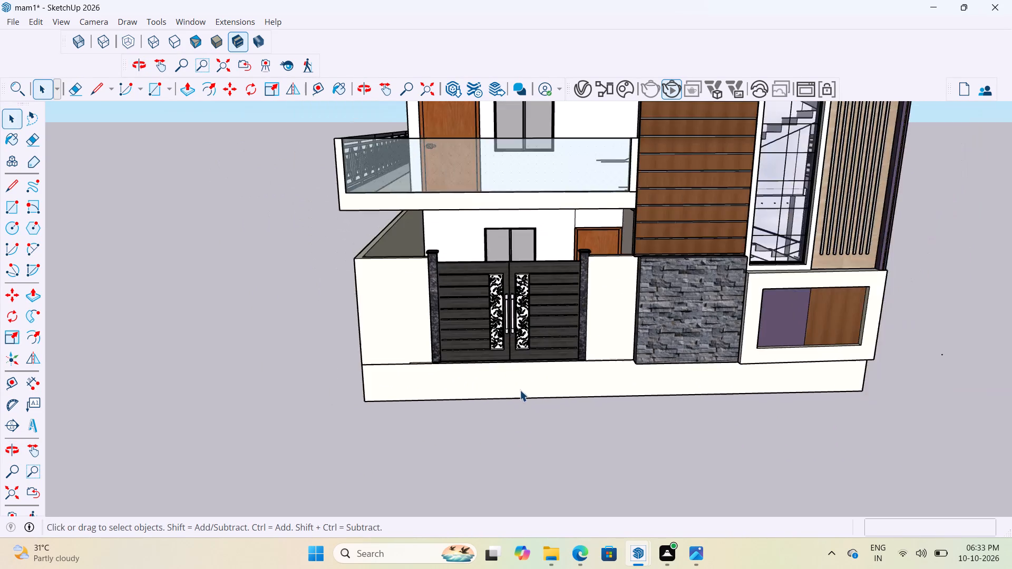
Examine the house's front elevation, roofline and the plinth below the double gate from several angles.
scroll(520, 390, "down", 4)
scroll(511, 432, "up", 3)
scroll(512, 417, "down", 6)
middle_click_drag(512, 417, 586, 425)
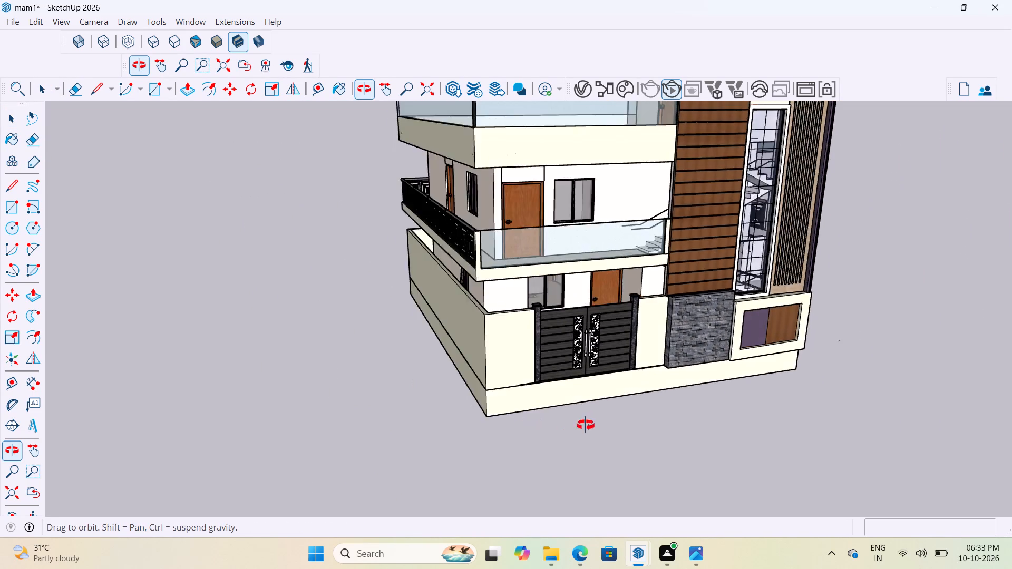
middle_click_drag(586, 425, 528, 401)
scroll(500, 394, "down", 10)
middle_click_drag(524, 400, 524, 414)
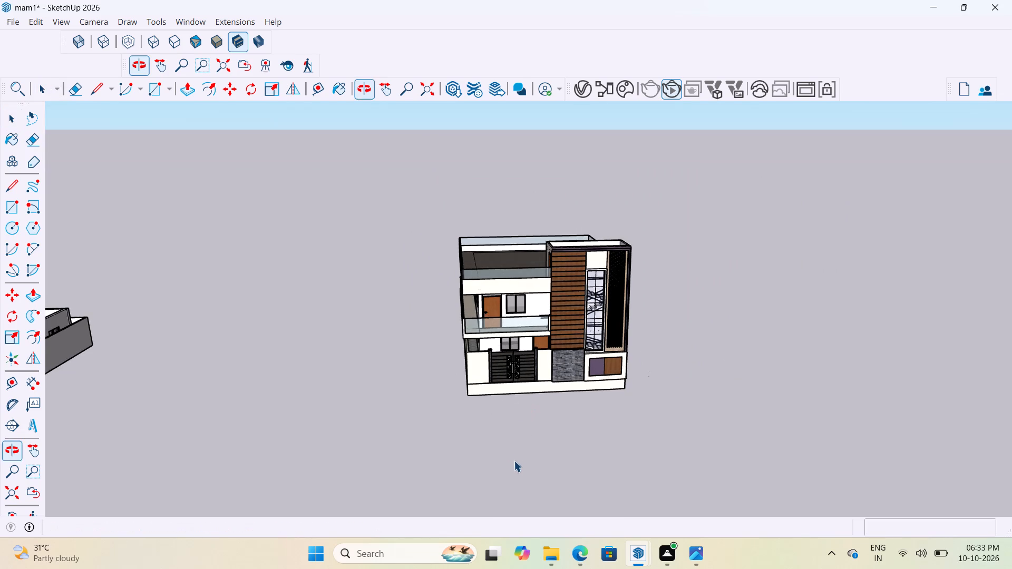
scroll(522, 466, "up", 8)
scroll(549, 378, "up", 7)
scroll(569, 306, "up", 1)
middle_click_drag(569, 309, 569, 338)
scroll(569, 338, "down", 1)
scroll(578, 244, "down", 10)
middle_click_drag(575, 302, 598, 334)
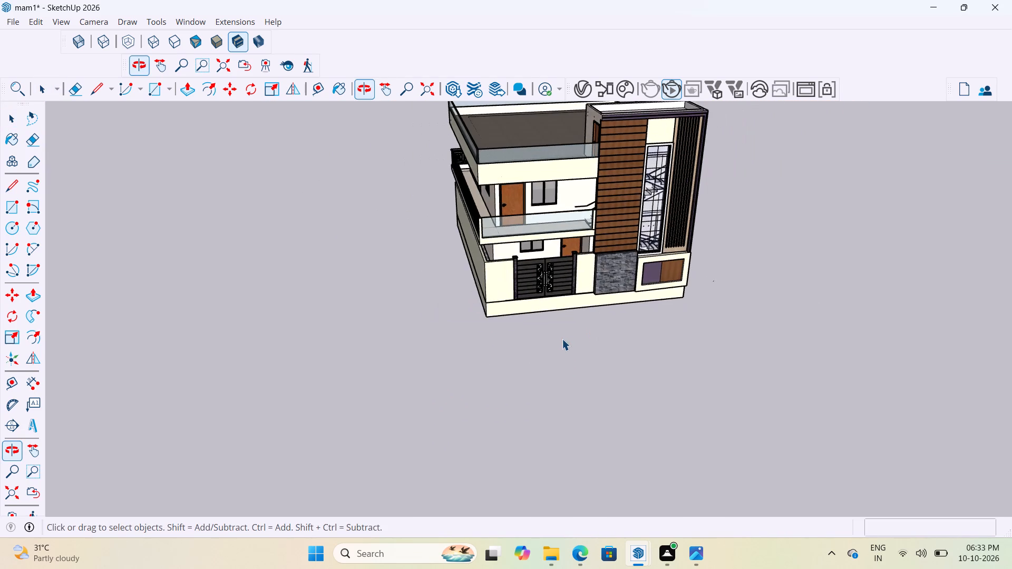
scroll(562, 339, "up", 14)
middle_click_drag(558, 320, 503, 343)
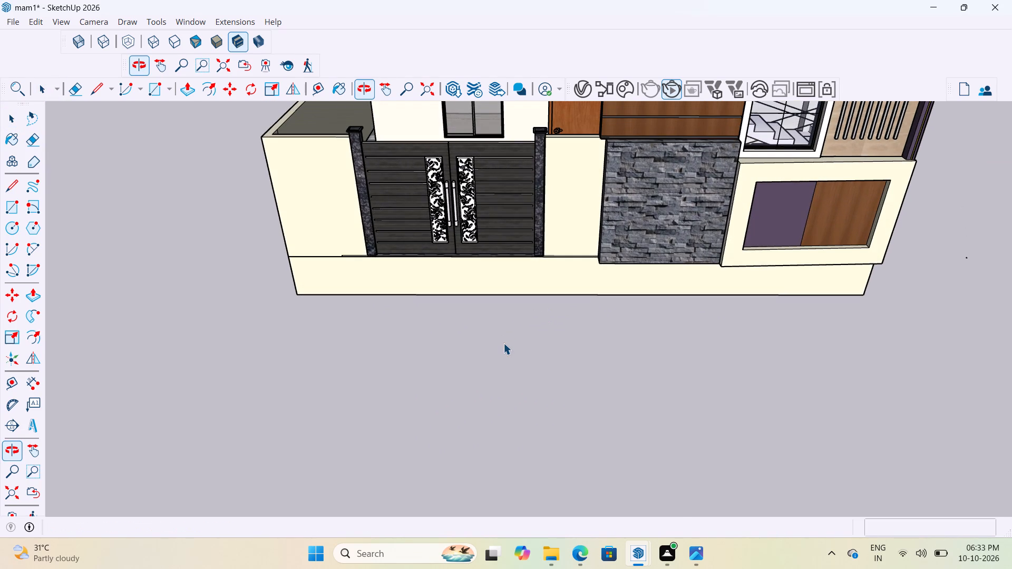
Measure the gate's overall width between the outer edges of the two dark stone pillars.
key("r")
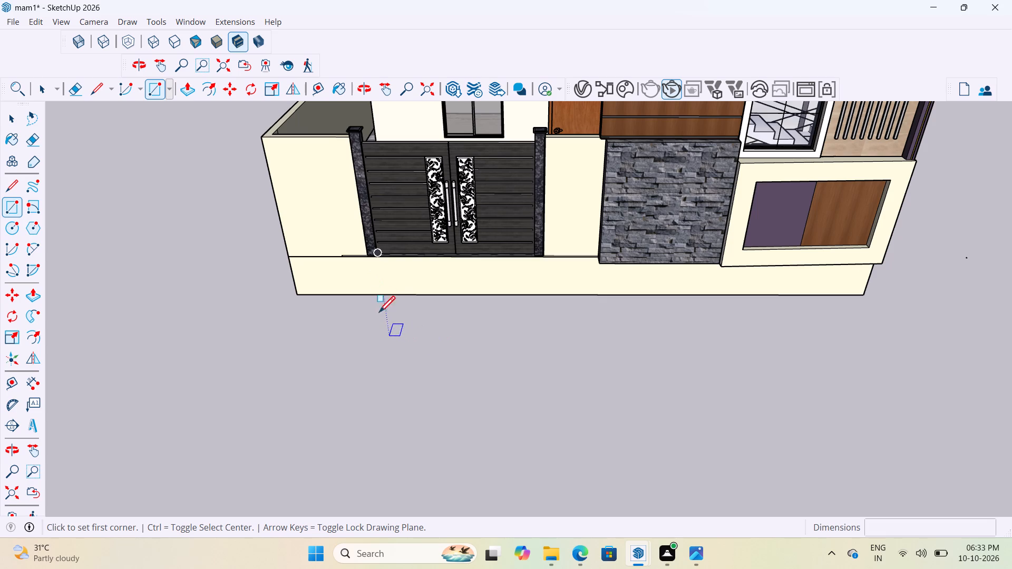
key("t")
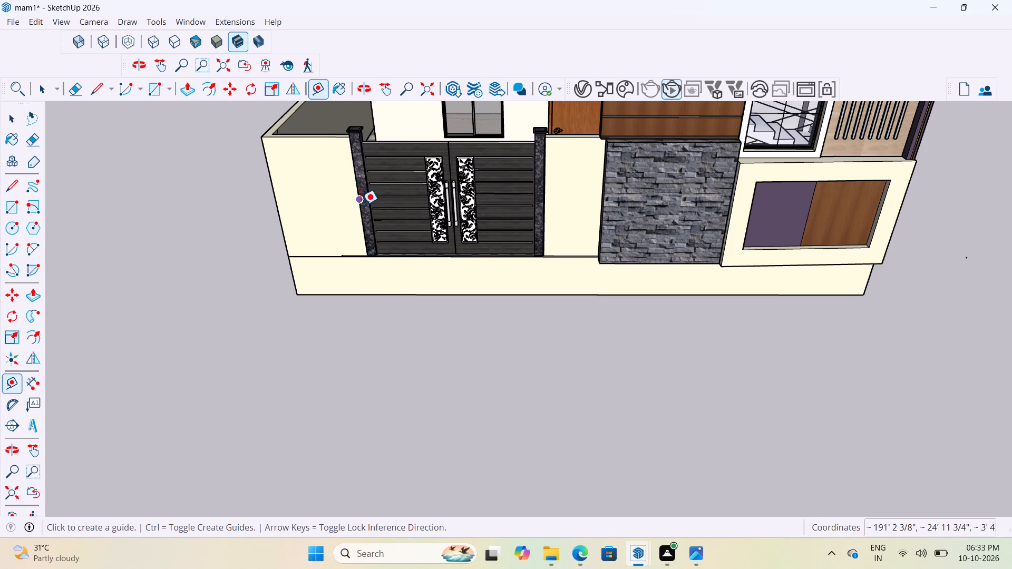
left_click(361, 205)
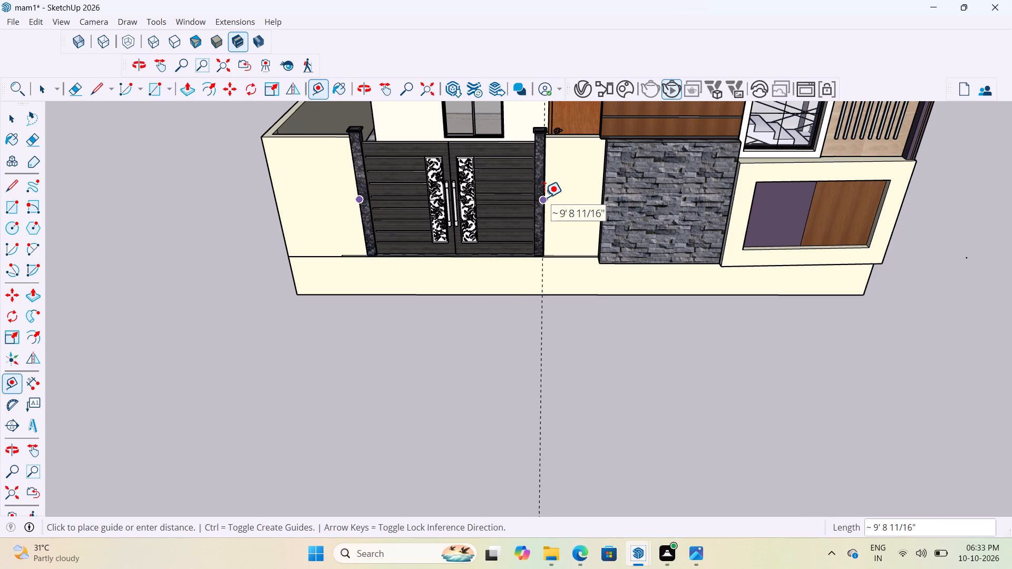
key("space")
Draw a 9'16" by 4' rectangle on the ground in front of the house plinth.
scroll(545, 201, "down", 2)
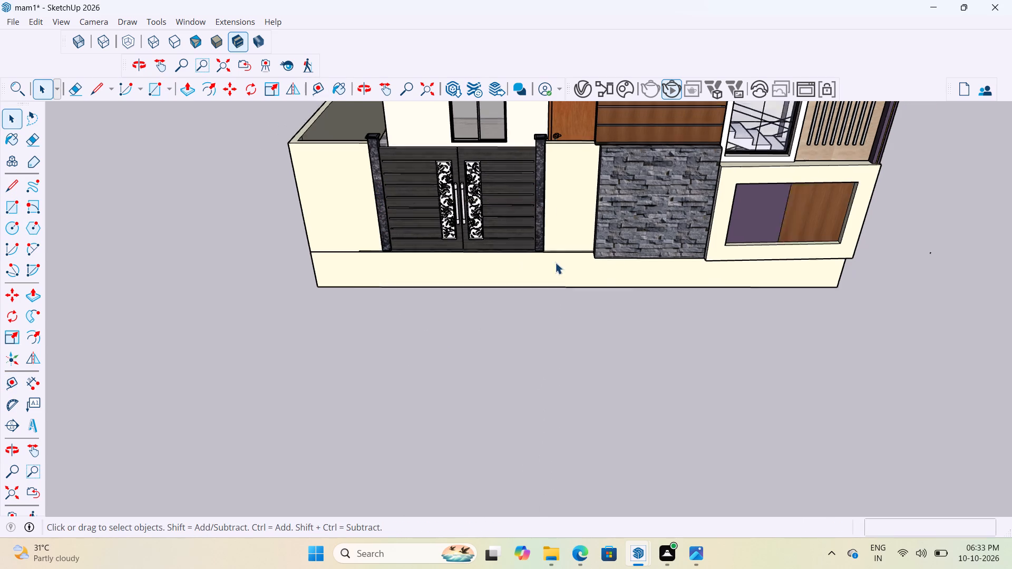
scroll(555, 262, "down", 7)
key("r")
left_click(517, 328)
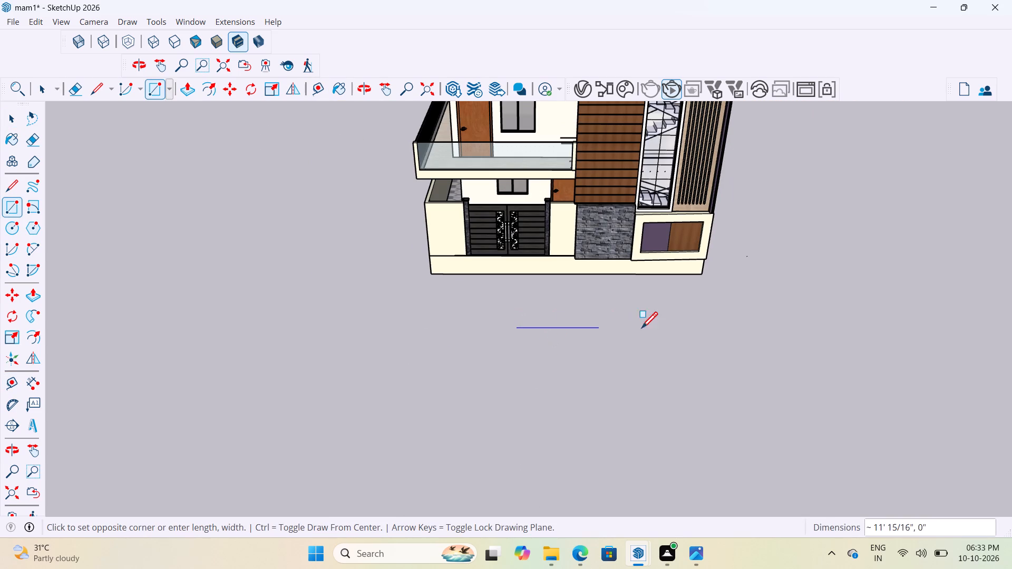
type("9'16")
key("shift+quotedbl")
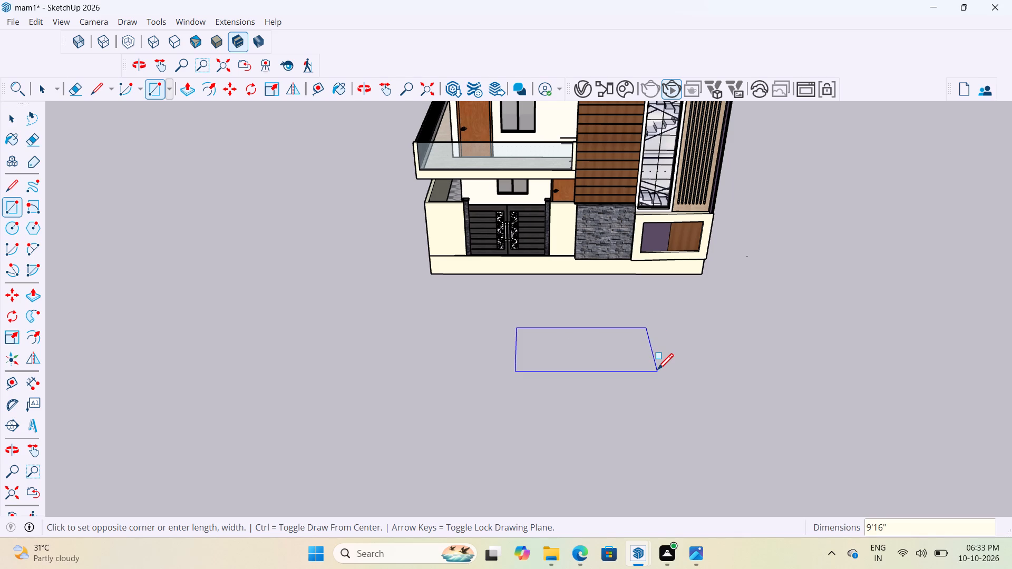
key("comma")
type("4'")
key("Return")
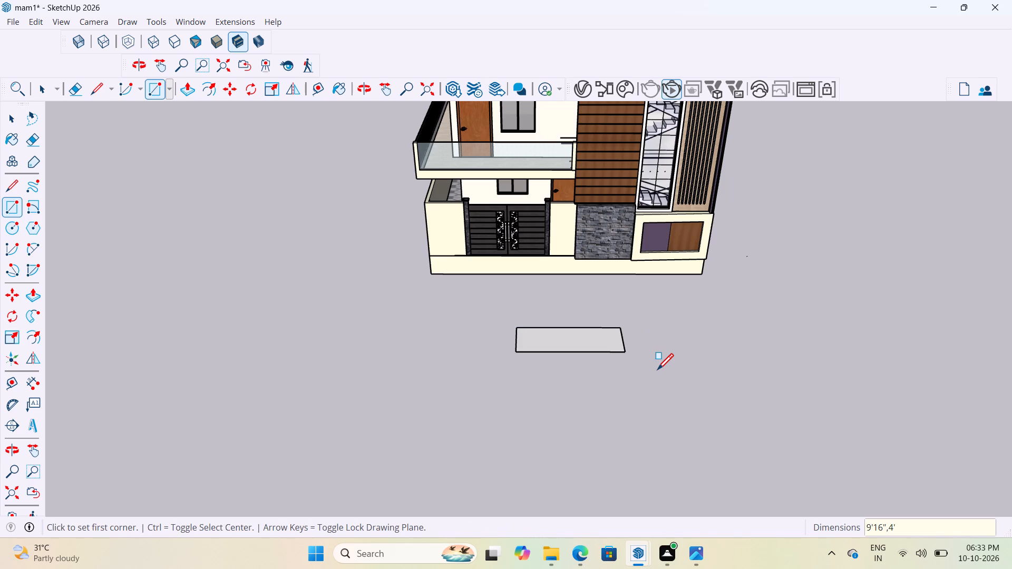
Make the new ground rectangle, face and edges together, into a group.
scroll(577, 339, "up", 14)
key("space")
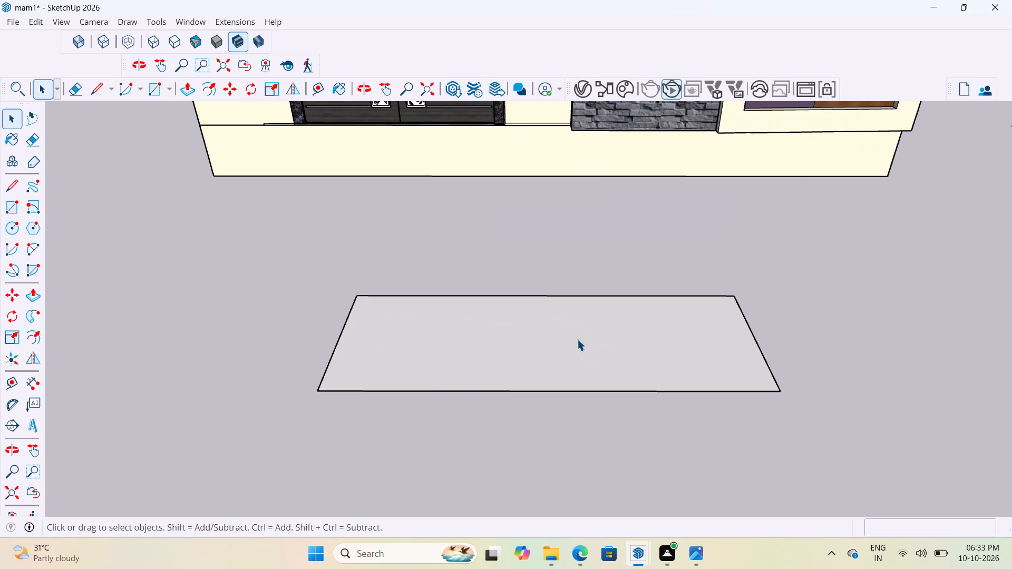
double_click(577, 339)
right_click(577, 339)
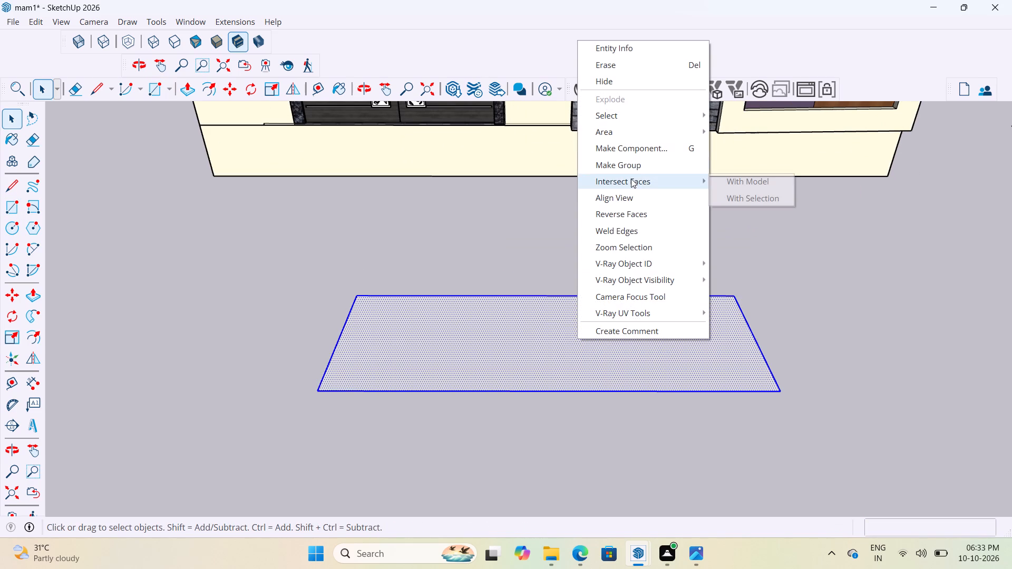
left_click(632, 171)
Extrude the grouped rectangle's face 2' upward into a solid block and close the group.
double_click(598, 360)
key("p")
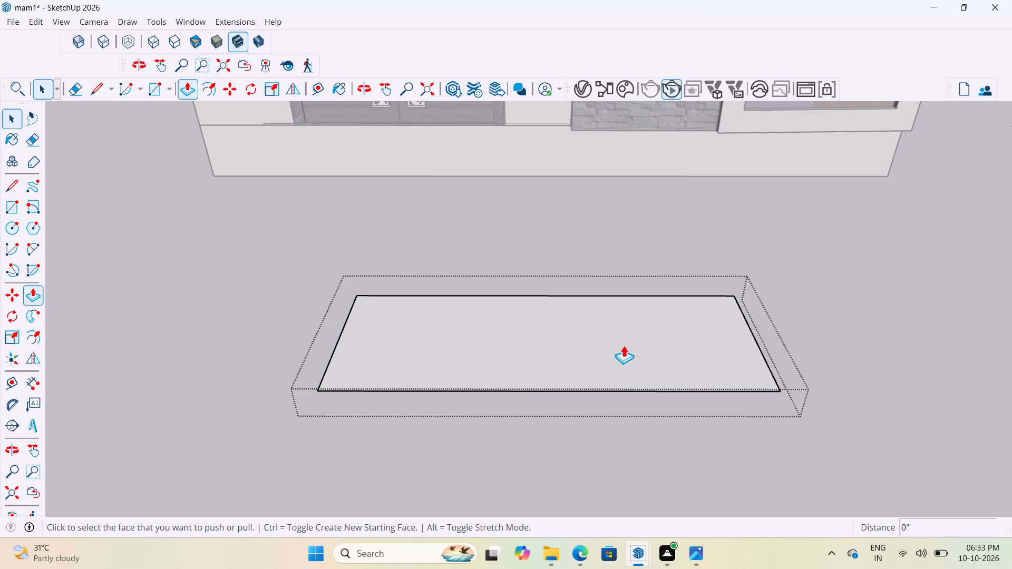
left_click(624, 338)
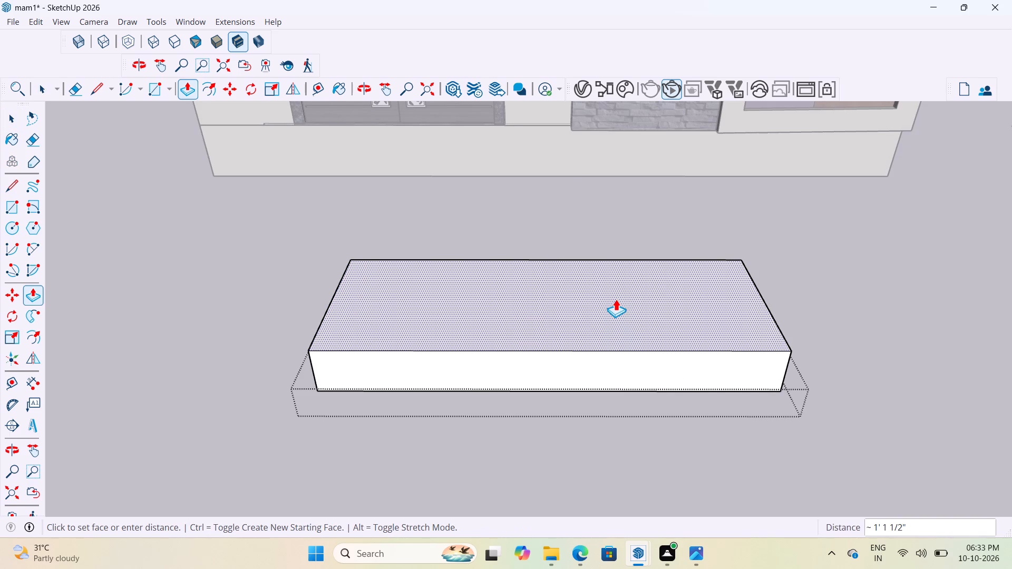
type("2'")
key("Return")
scroll(616, 299, "down", 4)
scroll(647, 291, "up", 3)
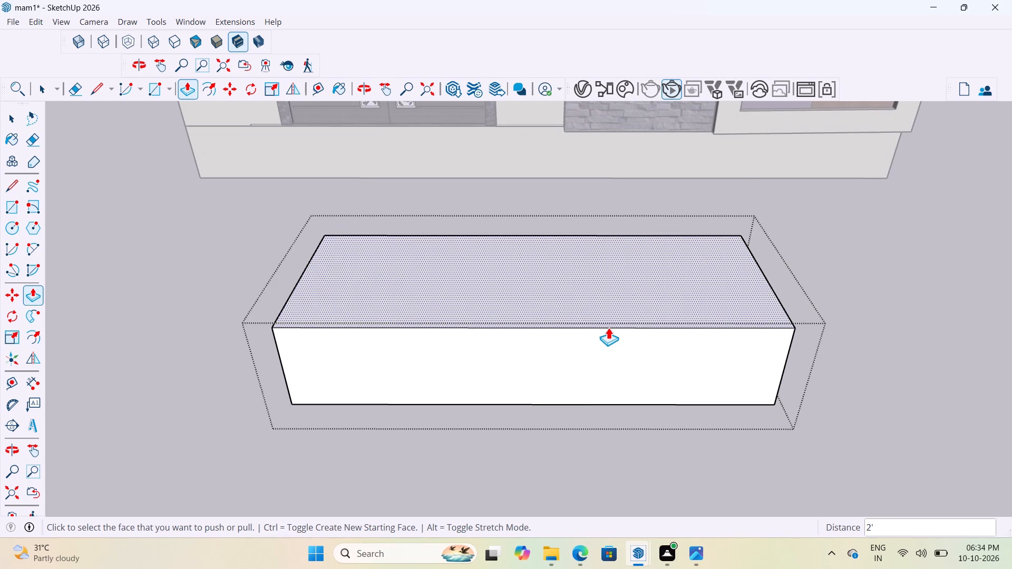
left_click(920, 275)
key("space")
left_click(838, 232)
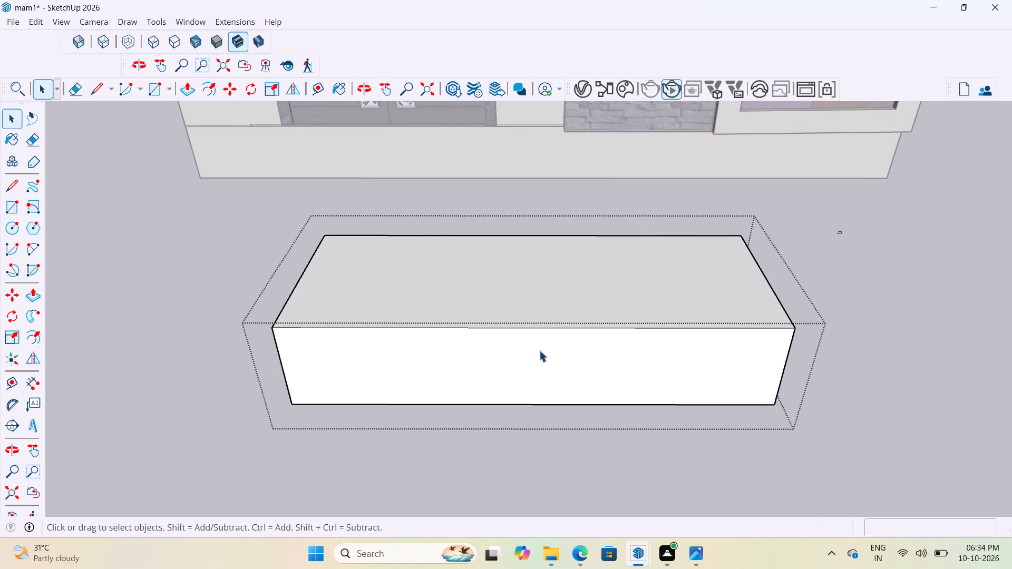
scroll(557, 316, "up", 1)
left_click(877, 266)
scroll(763, 322, "down", 3)
scroll(856, 313, "down", 1)
middle_click_drag(830, 309, 696, 321)
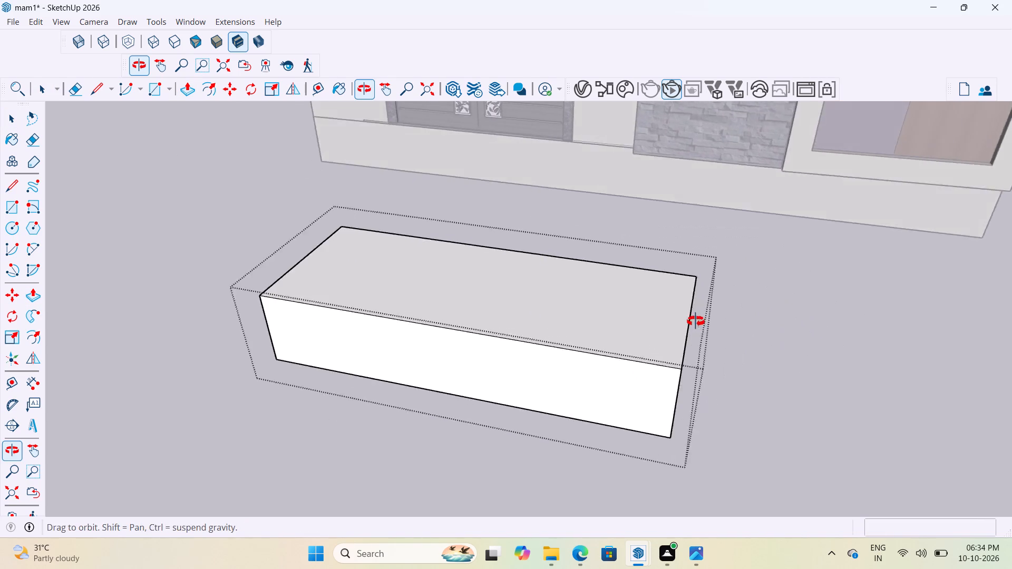
middle_click_drag(696, 321, 690, 322)
left_click(728, 278)
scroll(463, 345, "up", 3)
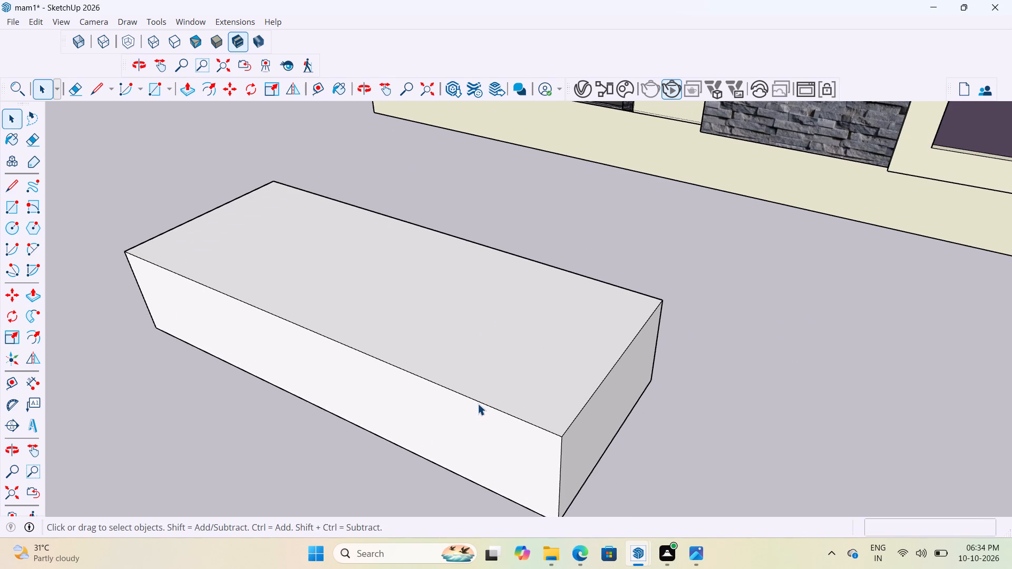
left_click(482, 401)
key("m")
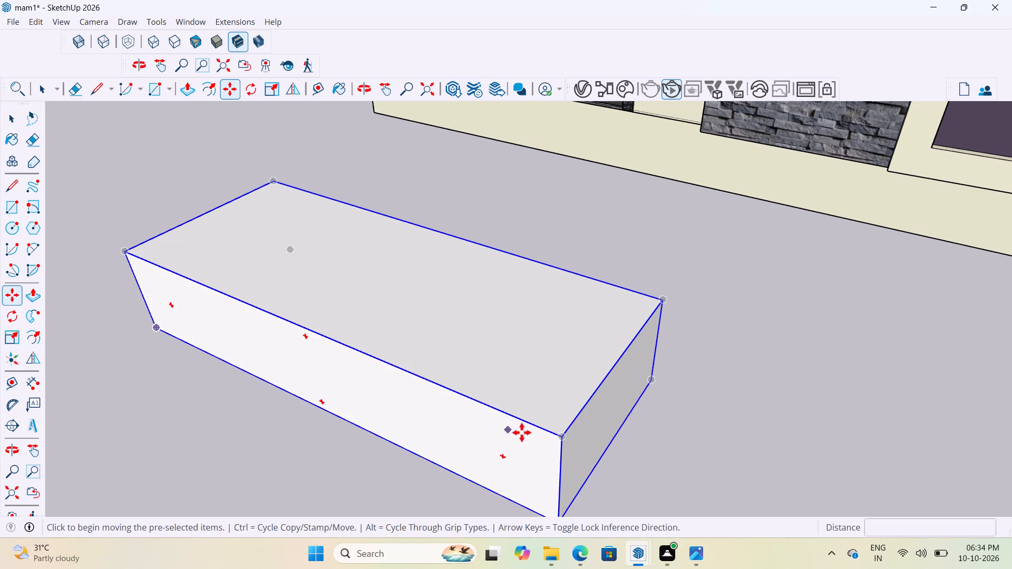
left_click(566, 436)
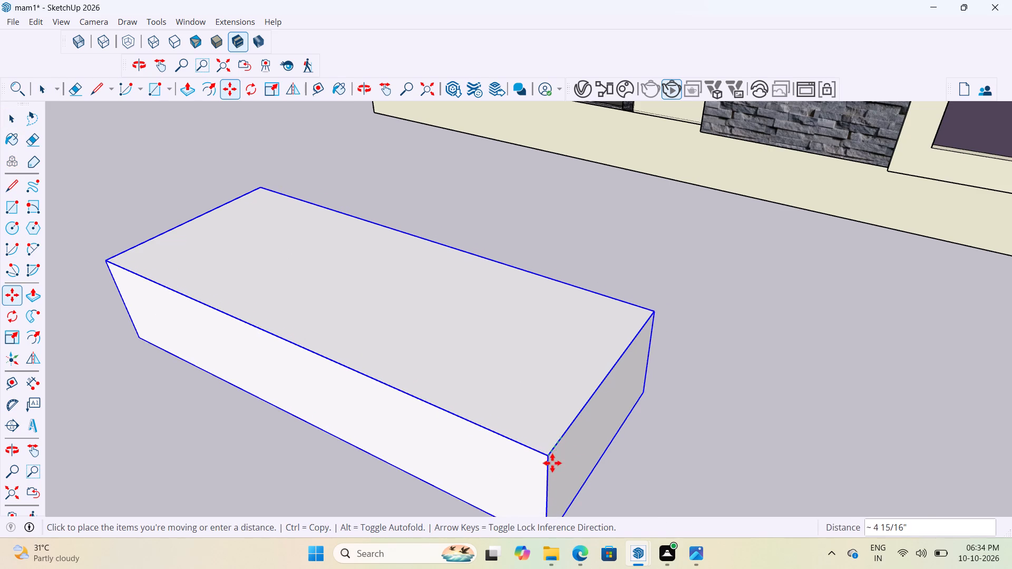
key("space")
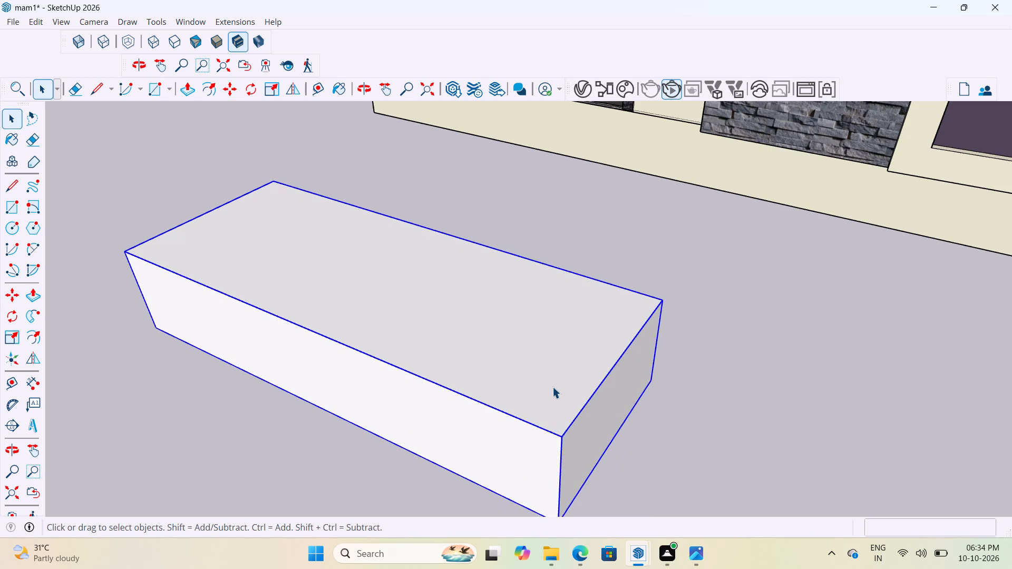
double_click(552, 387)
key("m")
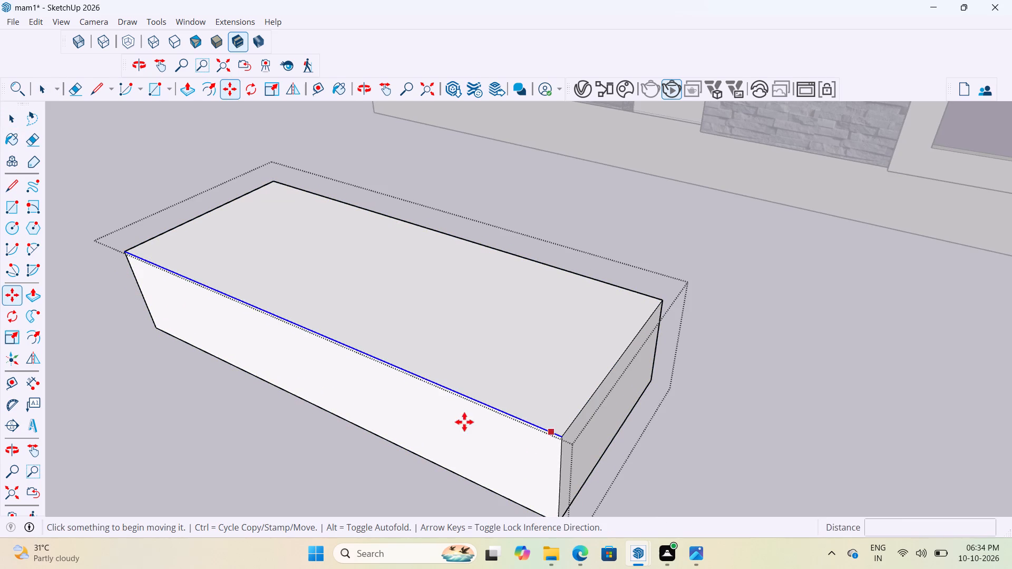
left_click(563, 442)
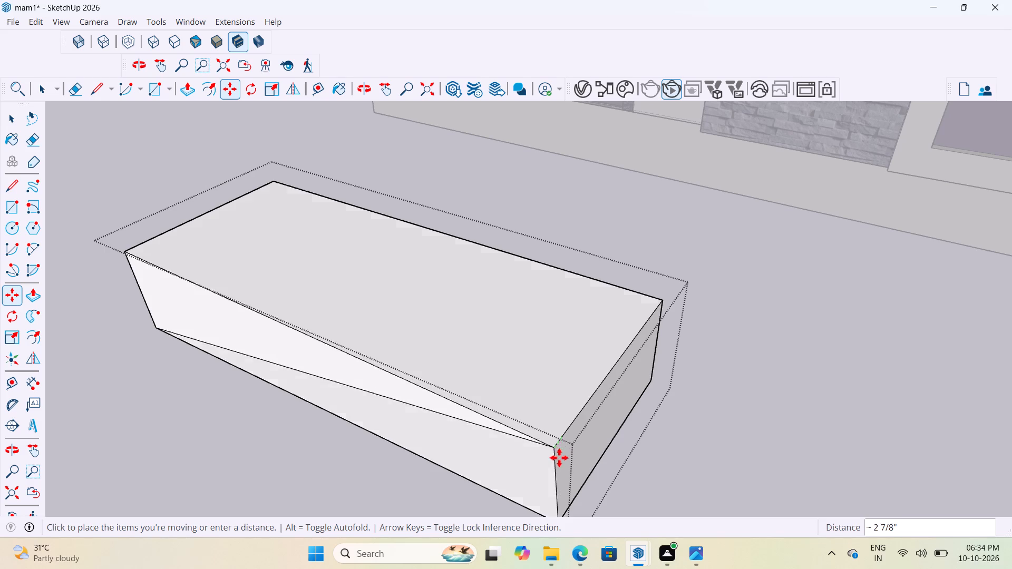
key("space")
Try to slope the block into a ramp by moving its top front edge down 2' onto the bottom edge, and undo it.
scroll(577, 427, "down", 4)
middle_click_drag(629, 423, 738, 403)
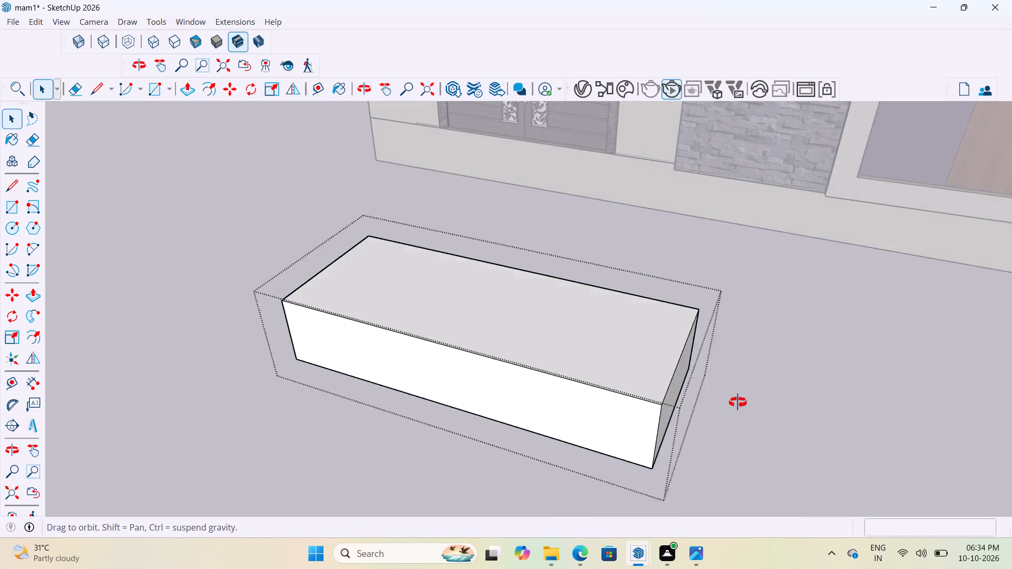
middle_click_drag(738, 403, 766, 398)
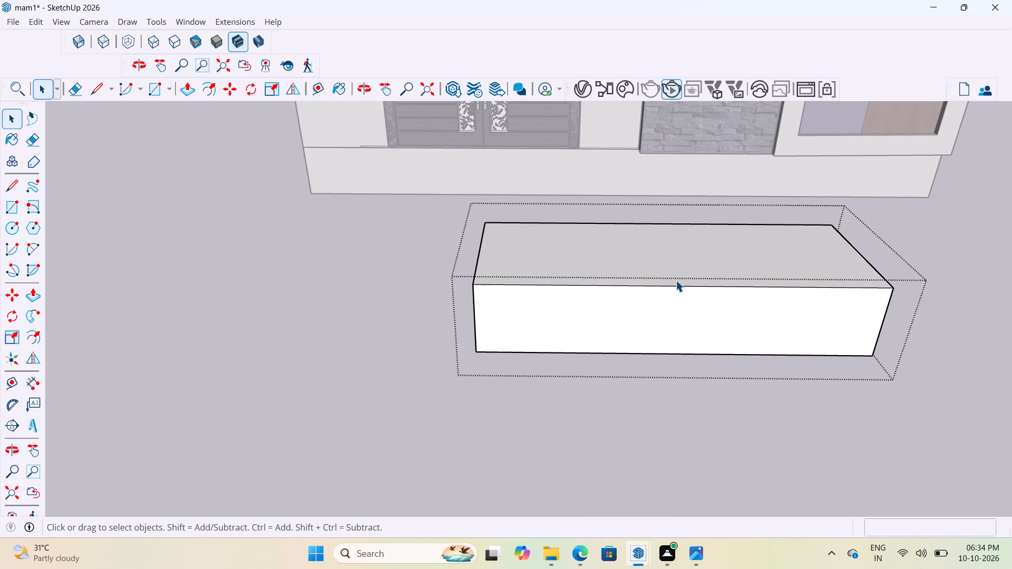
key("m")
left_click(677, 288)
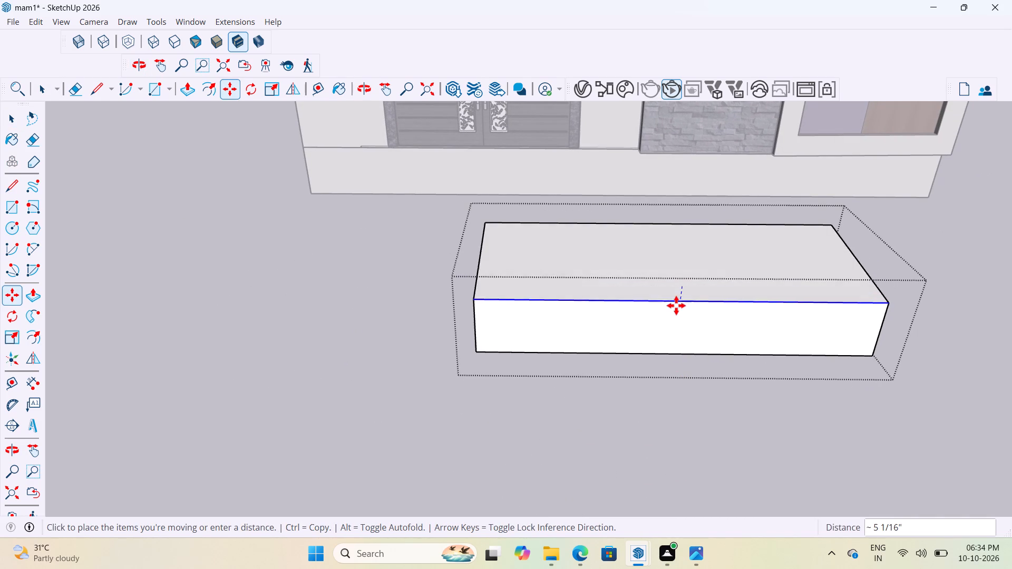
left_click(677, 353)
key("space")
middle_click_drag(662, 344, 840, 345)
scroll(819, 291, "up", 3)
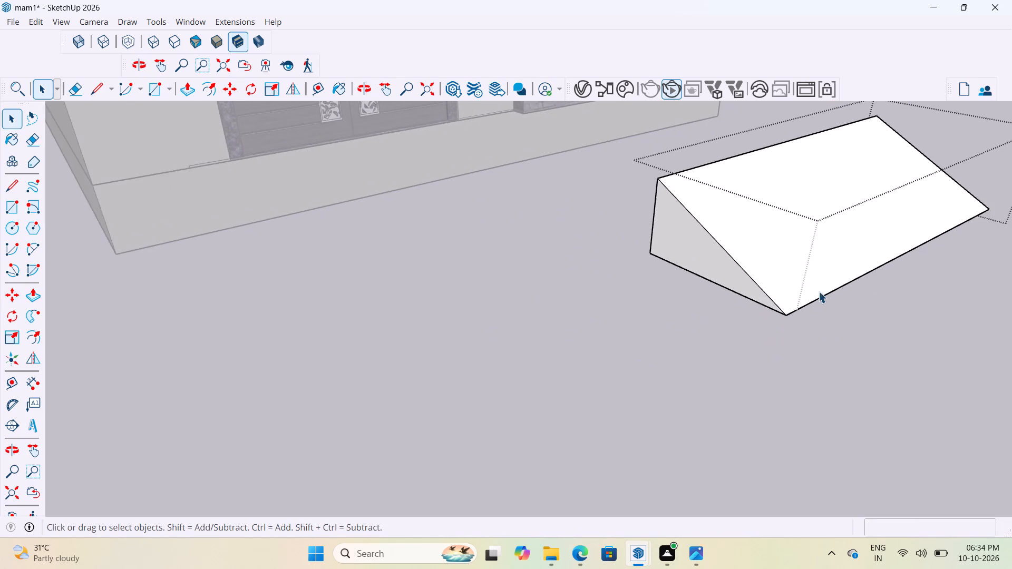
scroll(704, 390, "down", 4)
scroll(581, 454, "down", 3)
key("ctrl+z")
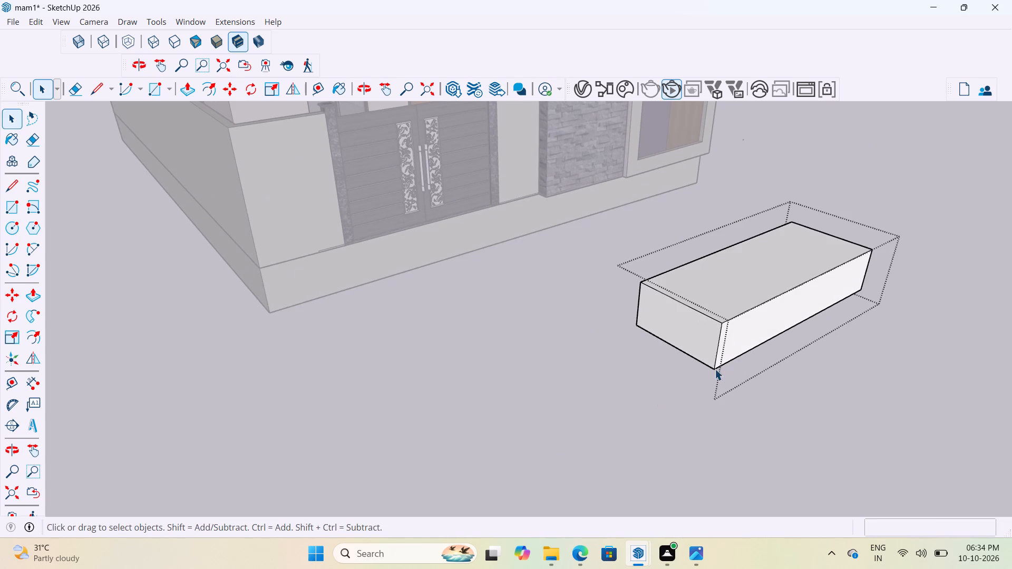
Extend the block's long front face 2' outward, away from the house, and close the group.
scroll(740, 323, "up", 5)
key("p")
left_click(738, 347)
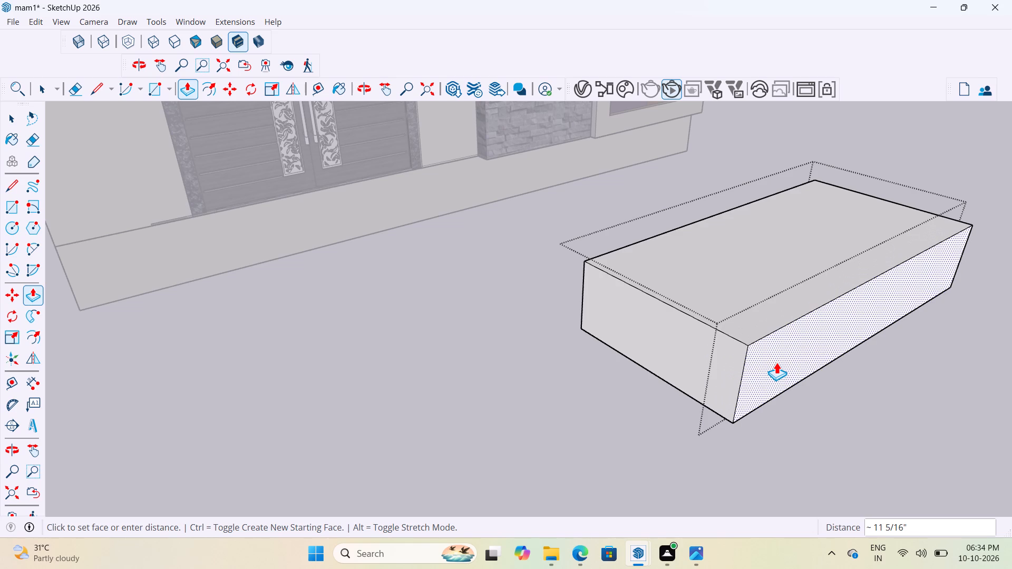
type("2'")
key("Return")
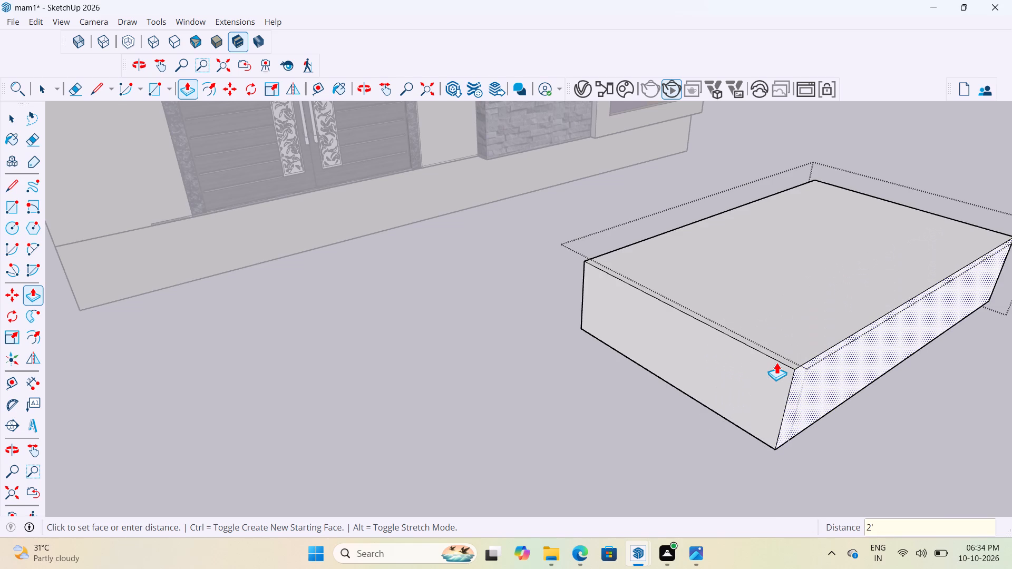
scroll(699, 326, "down", 10)
middle_click_drag(615, 414, 532, 423)
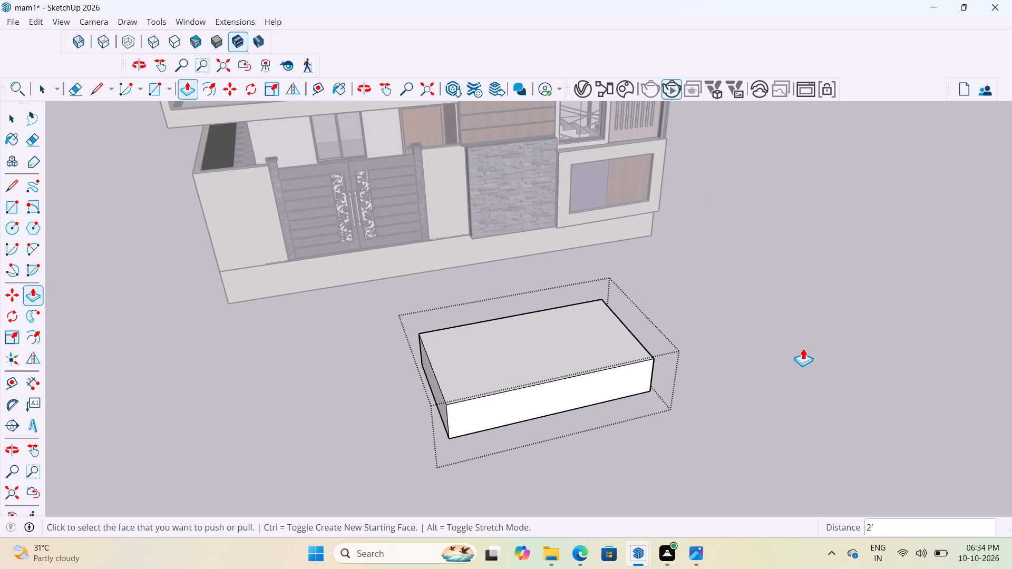
key("space")
left_click(774, 302)
scroll(549, 359, "up", 3)
middle_click_drag(549, 359, 733, 362)
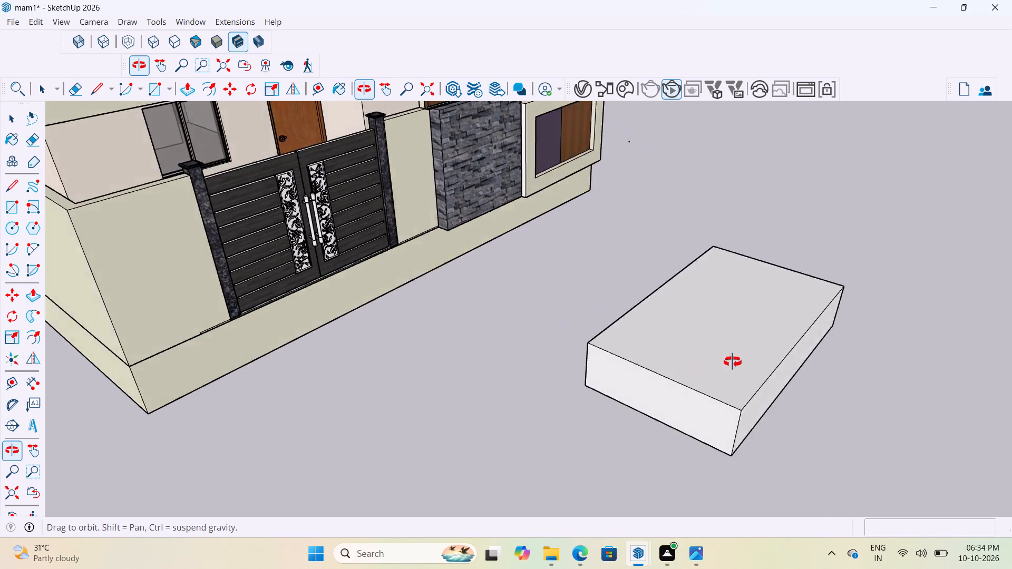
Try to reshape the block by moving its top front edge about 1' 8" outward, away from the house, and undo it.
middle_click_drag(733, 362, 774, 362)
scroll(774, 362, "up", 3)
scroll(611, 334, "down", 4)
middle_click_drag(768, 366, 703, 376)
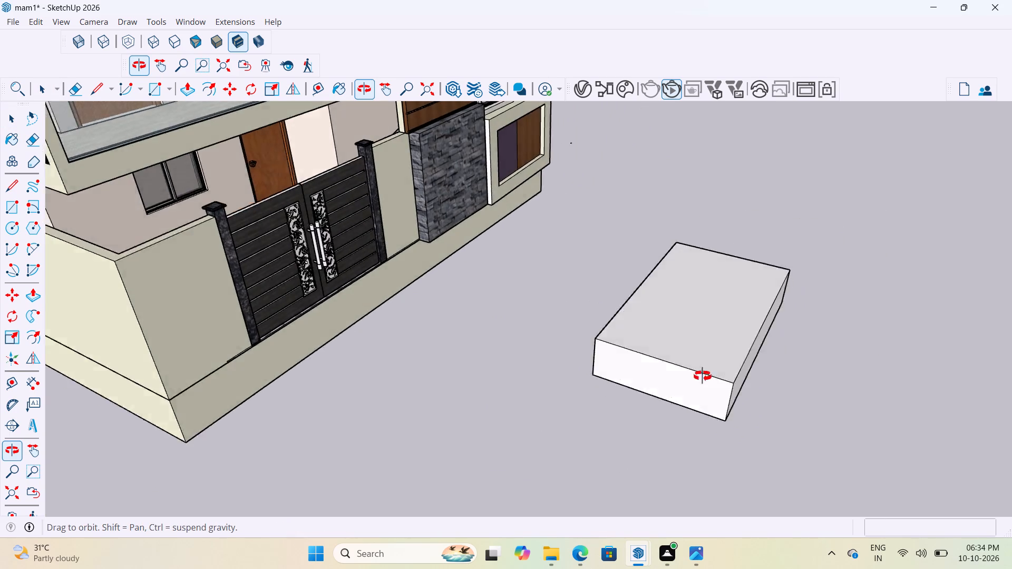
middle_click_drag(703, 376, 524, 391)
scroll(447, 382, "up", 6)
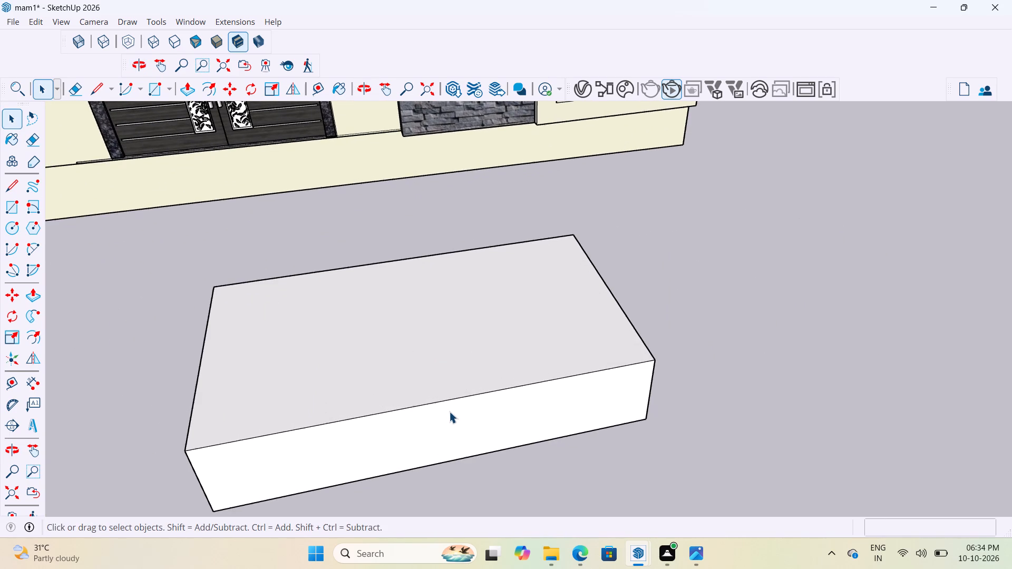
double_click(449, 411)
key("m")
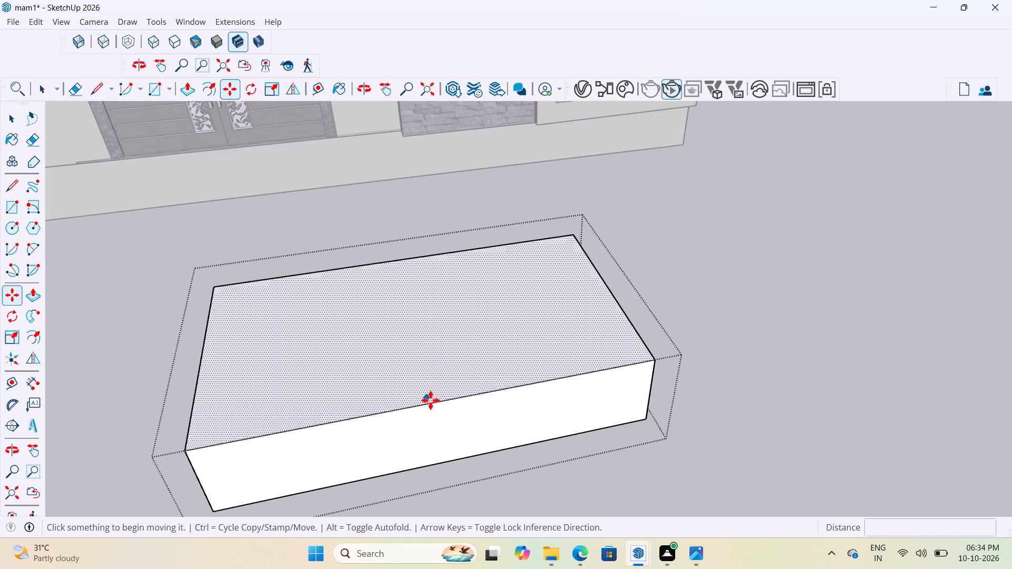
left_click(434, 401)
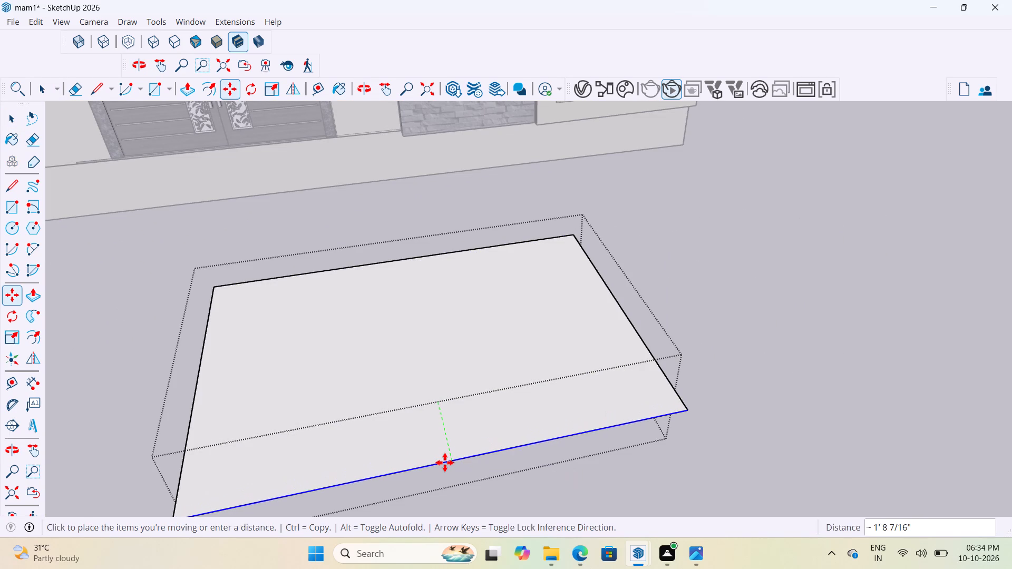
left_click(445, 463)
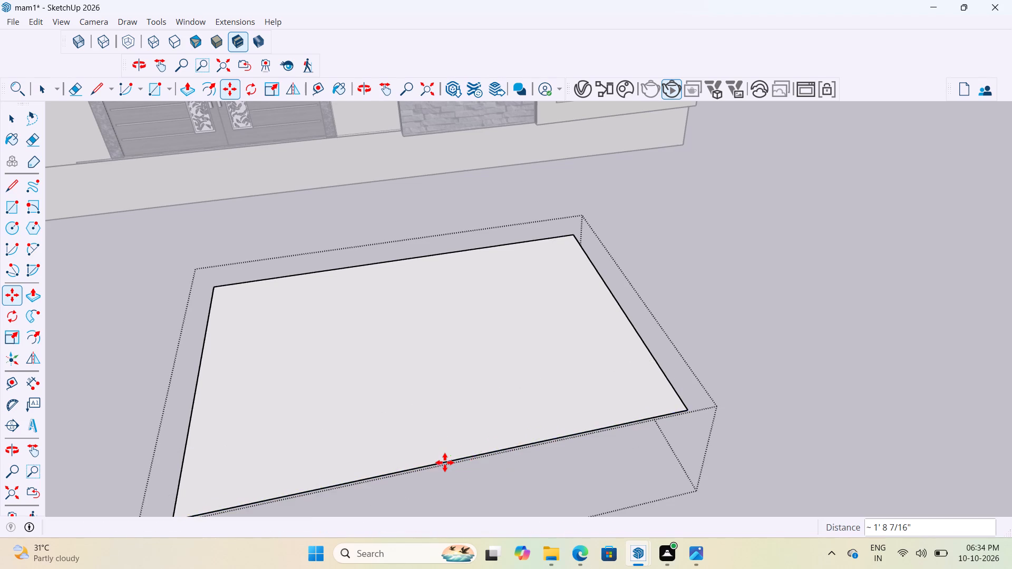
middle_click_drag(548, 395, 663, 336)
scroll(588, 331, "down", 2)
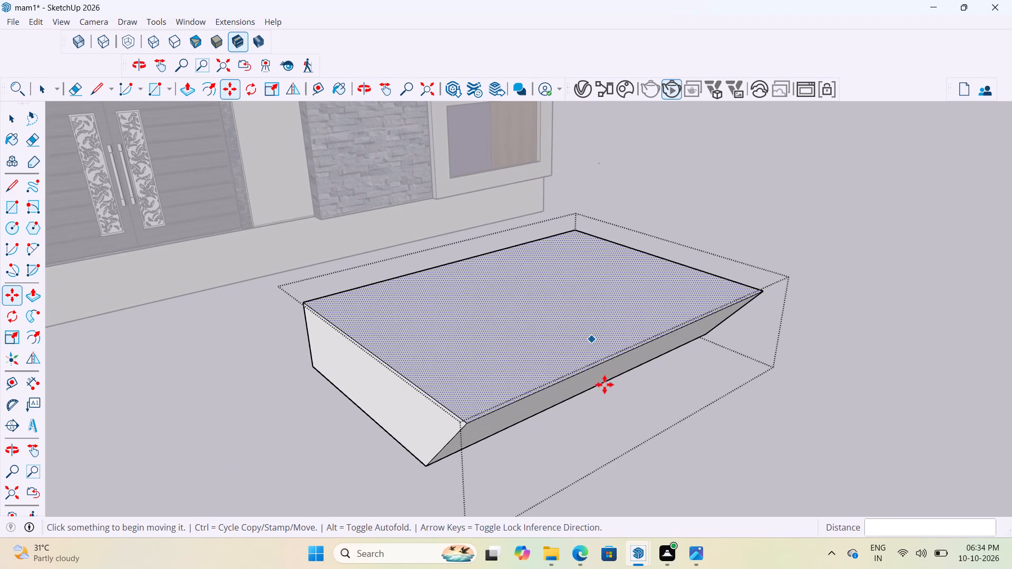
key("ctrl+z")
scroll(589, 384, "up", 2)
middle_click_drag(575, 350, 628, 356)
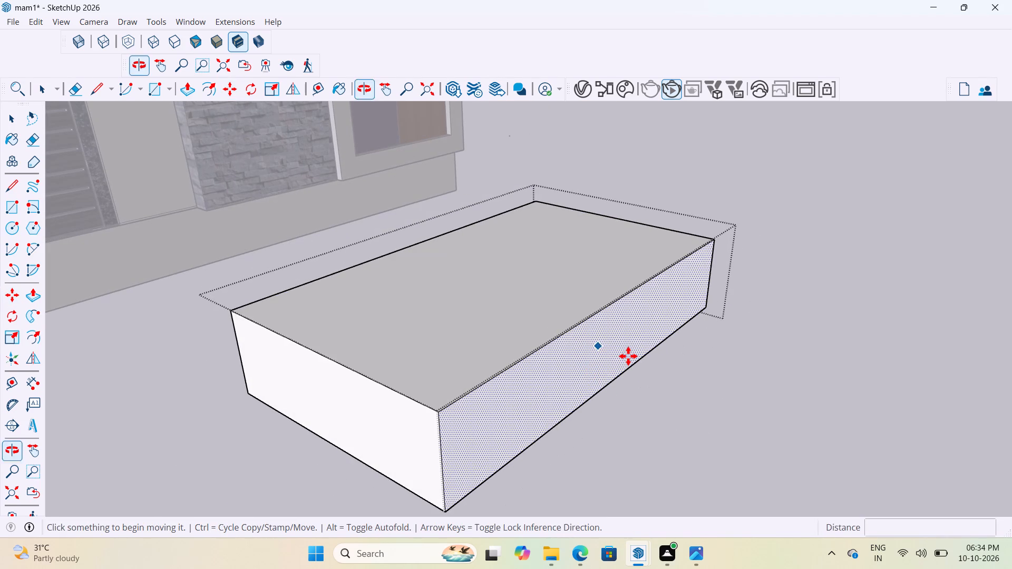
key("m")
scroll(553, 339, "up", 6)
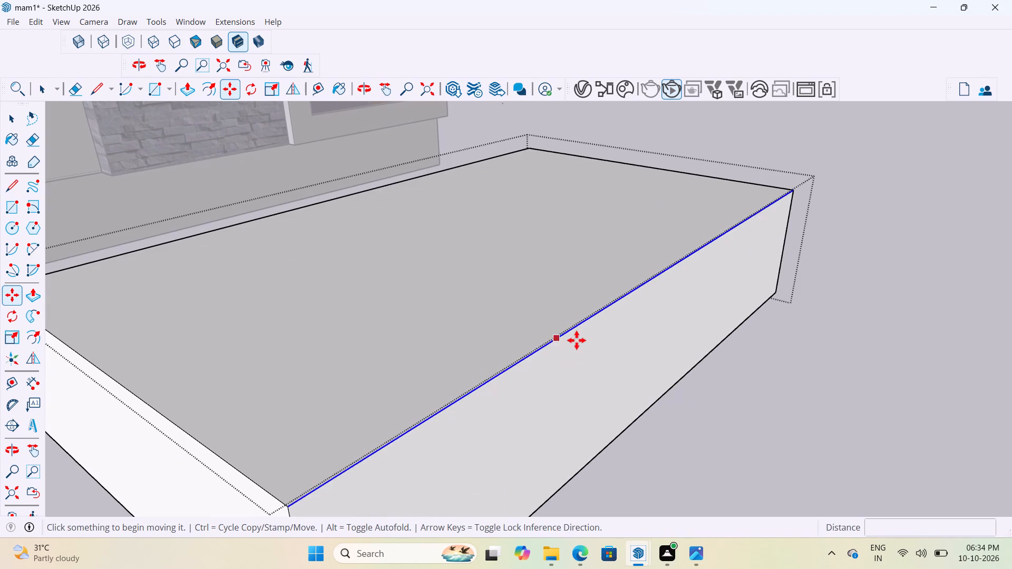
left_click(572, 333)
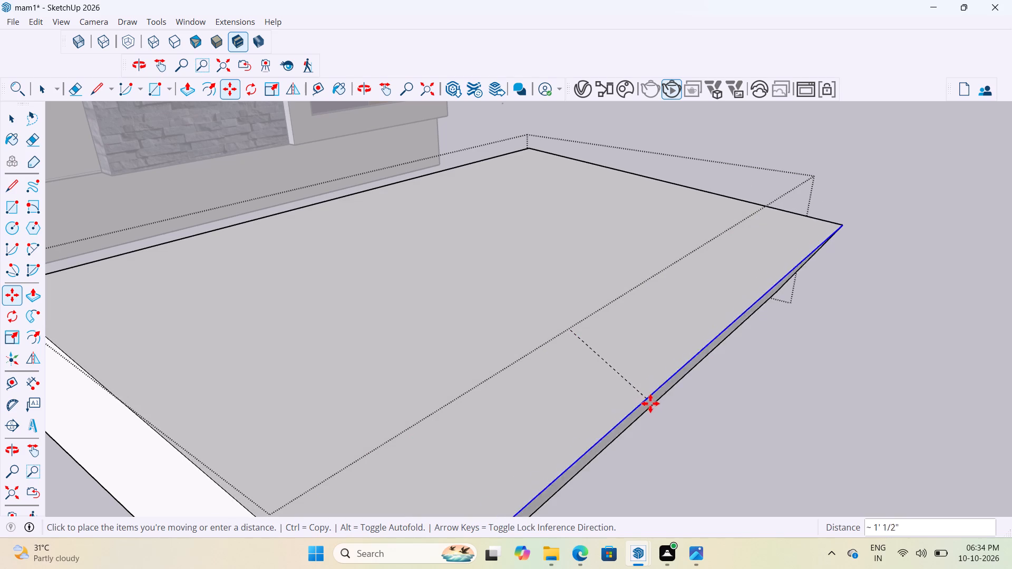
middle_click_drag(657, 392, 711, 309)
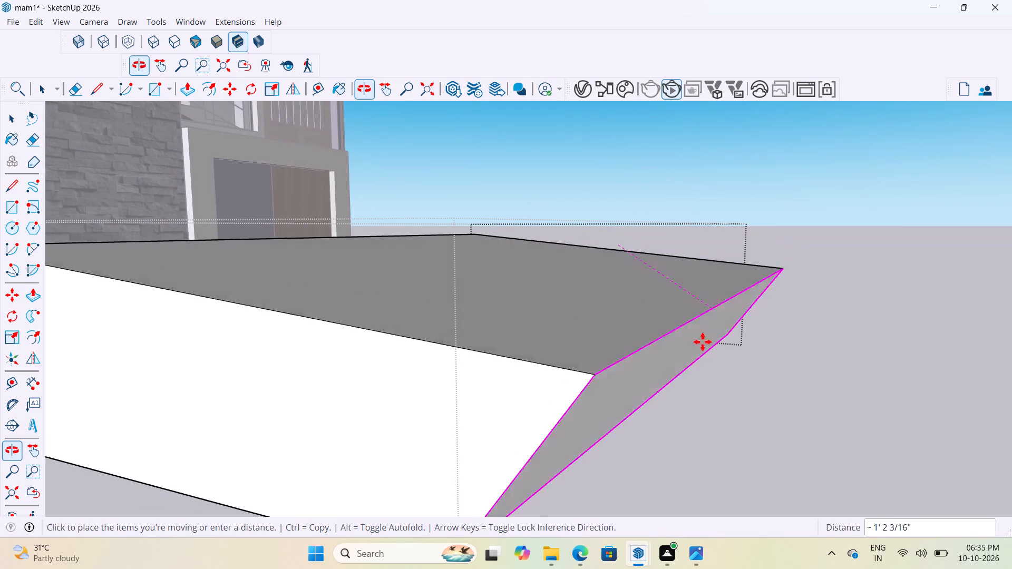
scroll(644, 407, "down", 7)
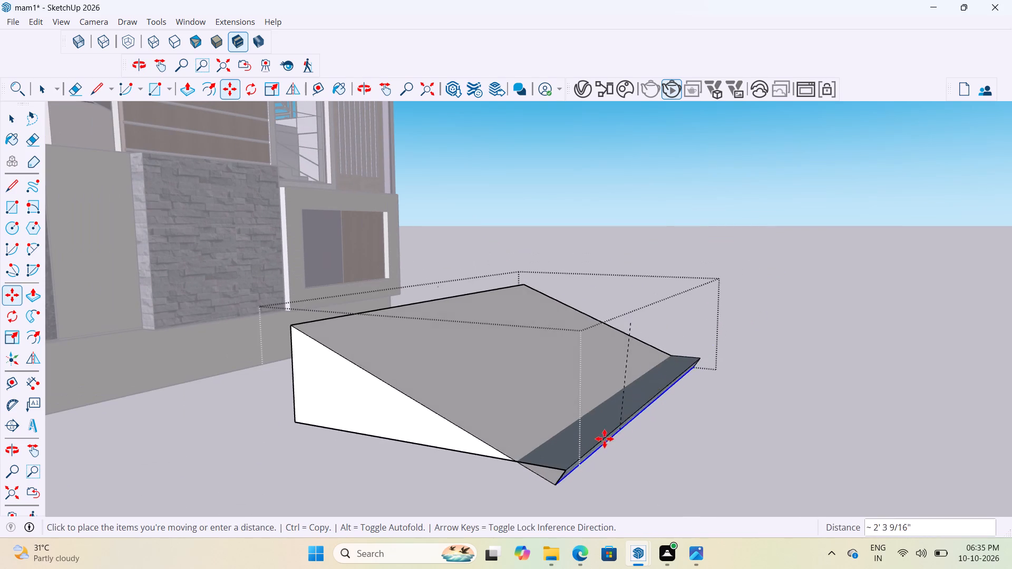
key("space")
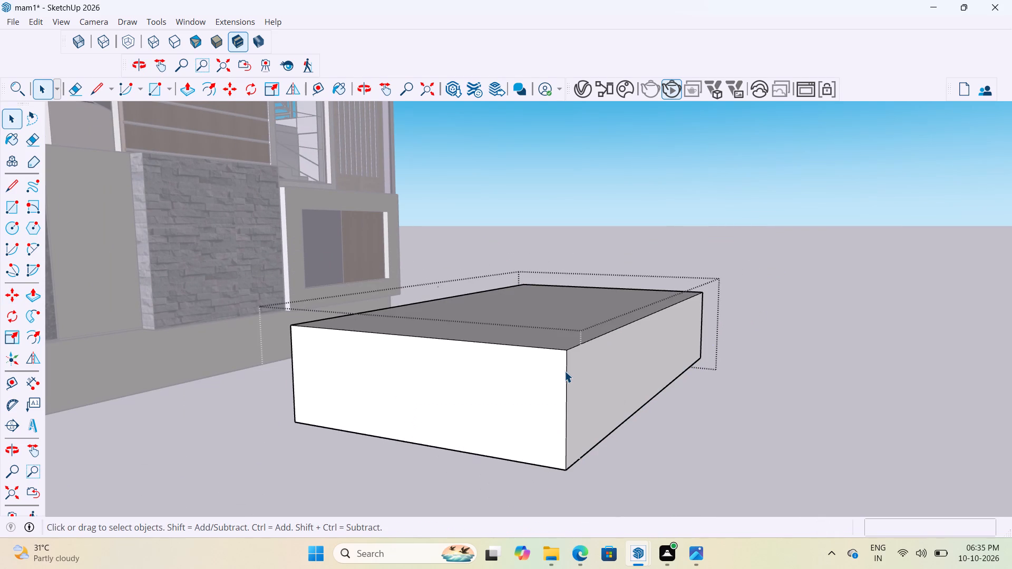
Slope the block into a ramp by moving its top front edge straight down 2' onto the bottom edge, and close the group.
key("m")
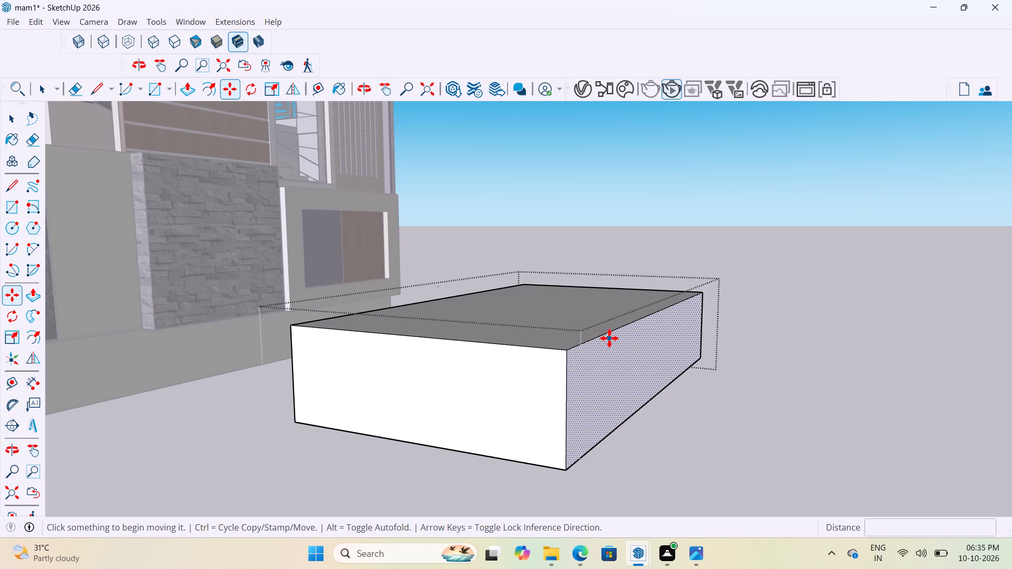
left_click(611, 333)
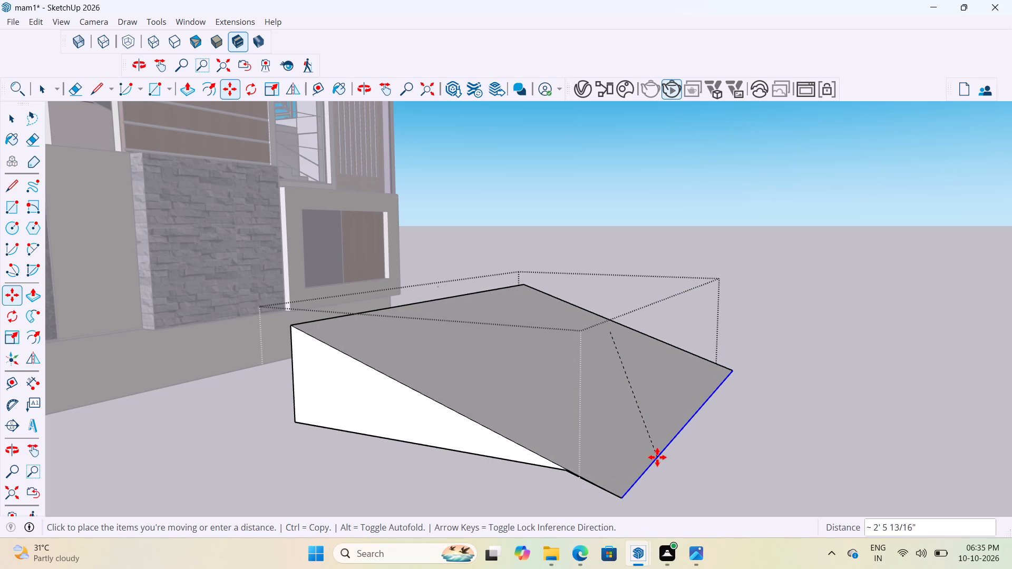
scroll(657, 457, "up", 3)
middle_click_drag(662, 453, 706, 394)
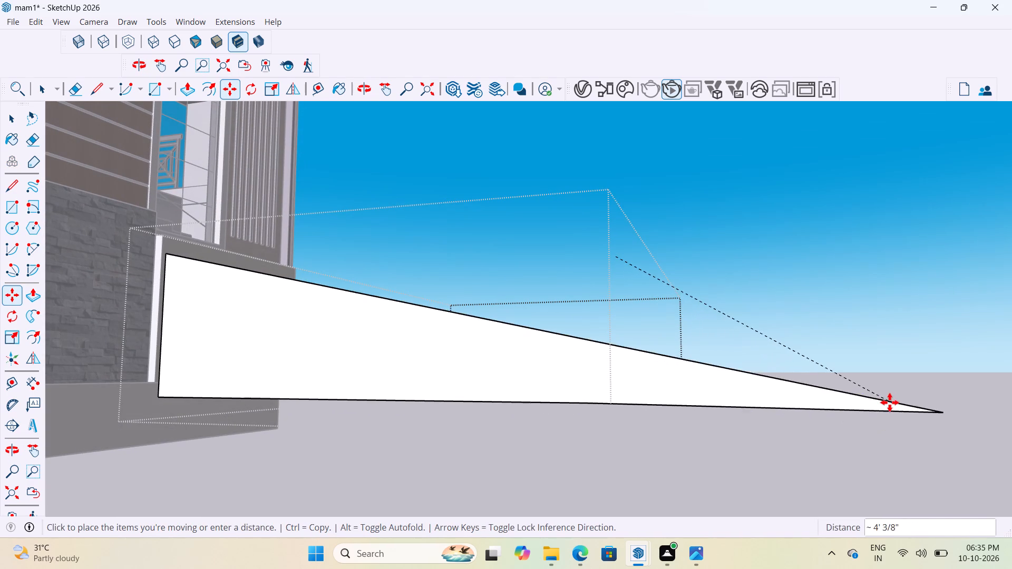
scroll(920, 408, "down", 7)
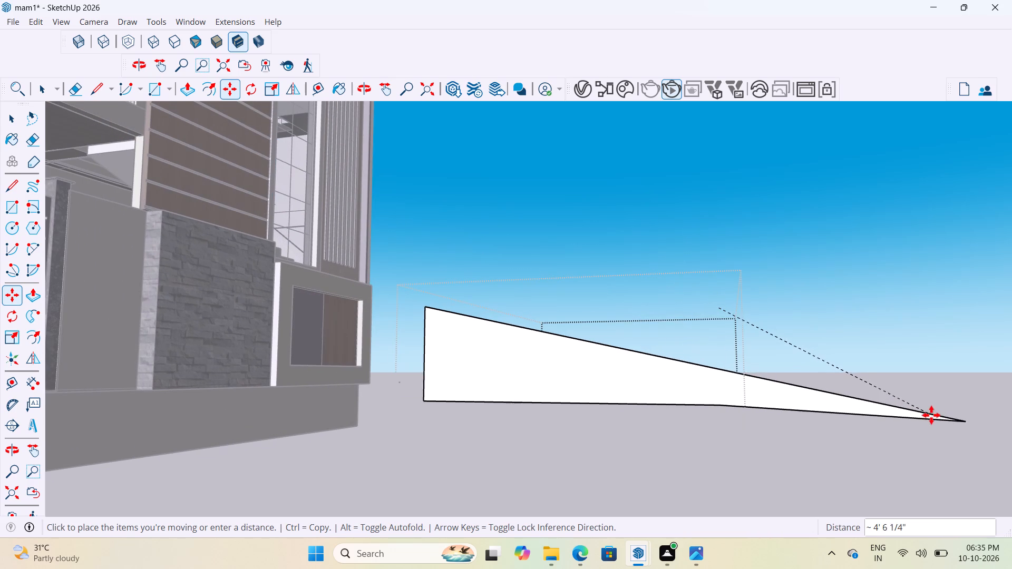
scroll(936, 415, "down", 1)
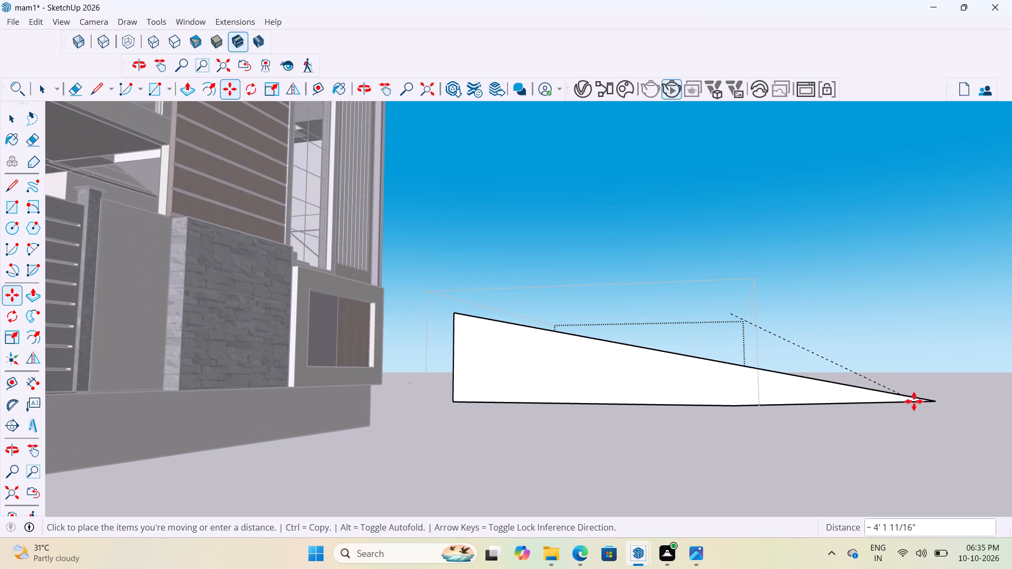
scroll(914, 401, "up", 2)
scroll(686, 428, "down", 8)
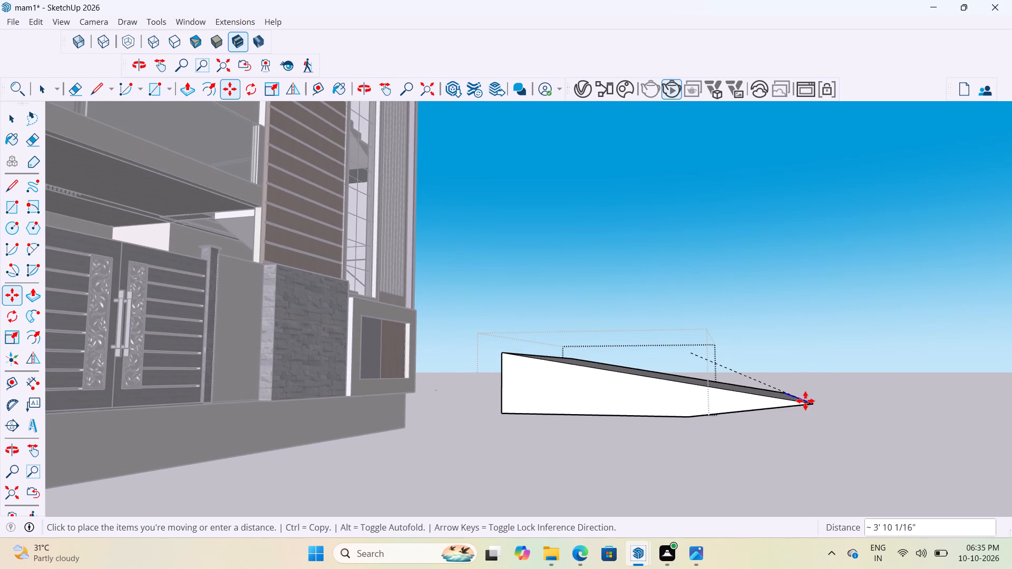
scroll(743, 431, "down", 7)
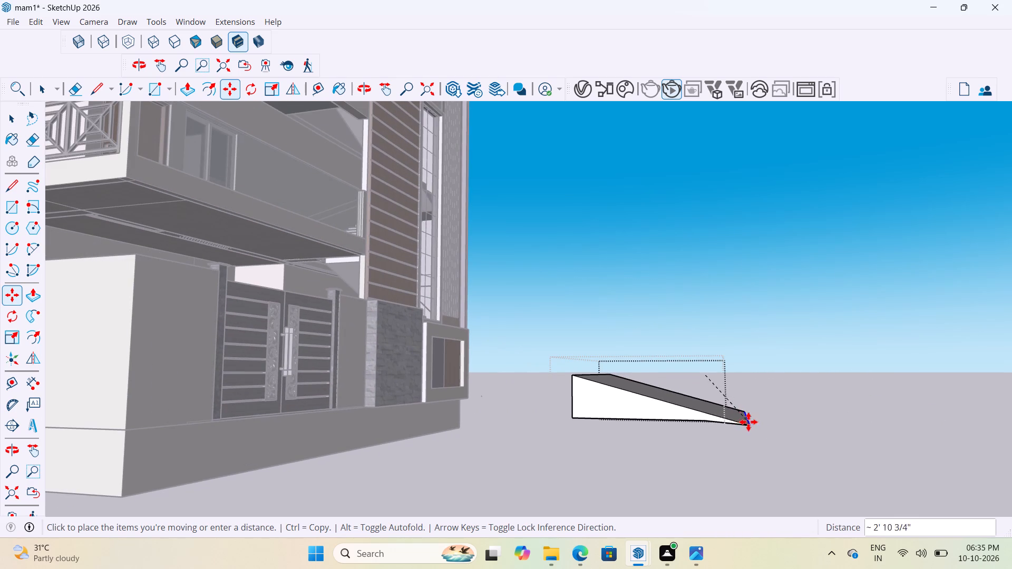
scroll(706, 420, "up", 2)
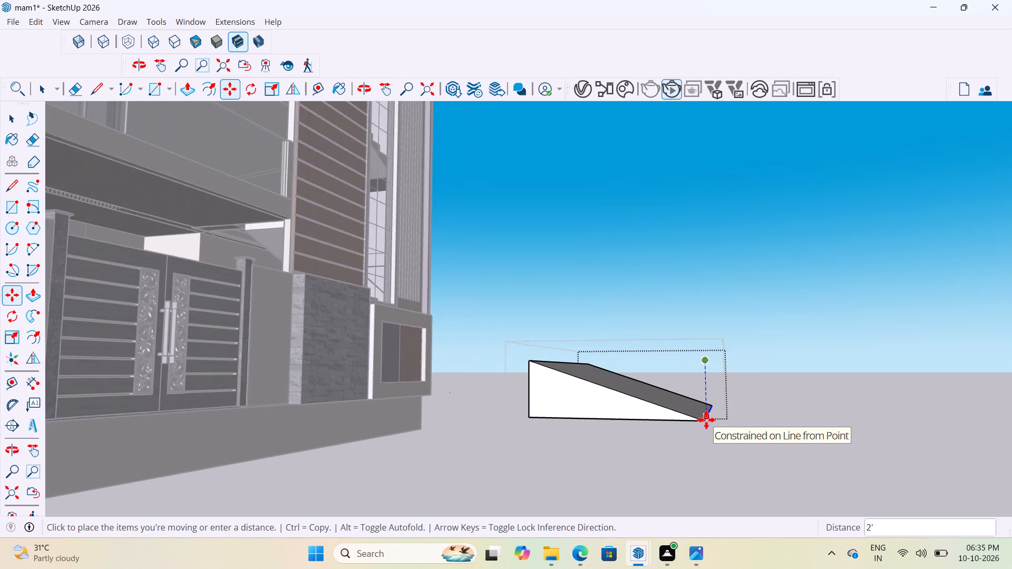
scroll(706, 420, "up", 16)
middle_click(706, 416)
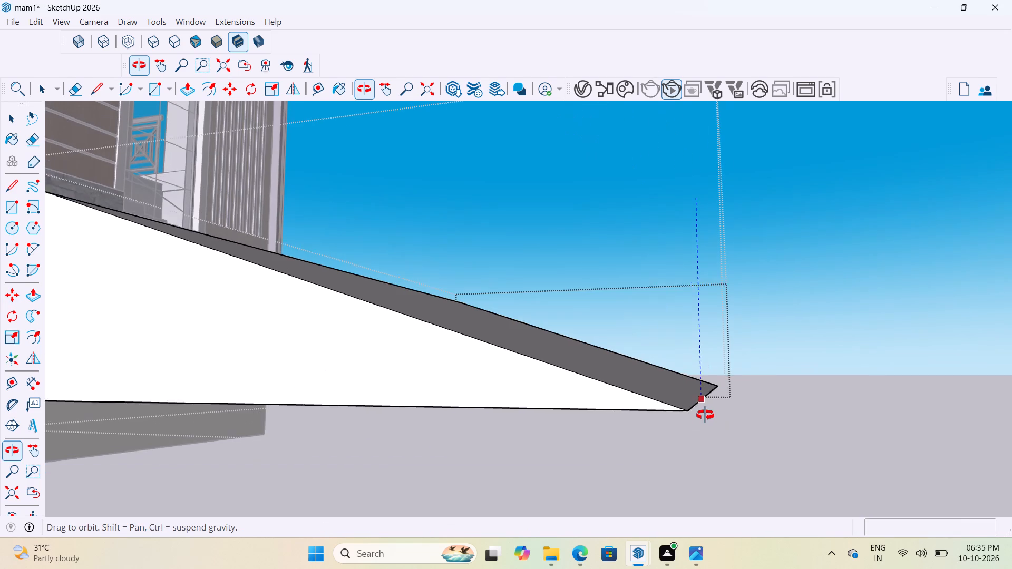
middle_click_drag(706, 397, 715, 373)
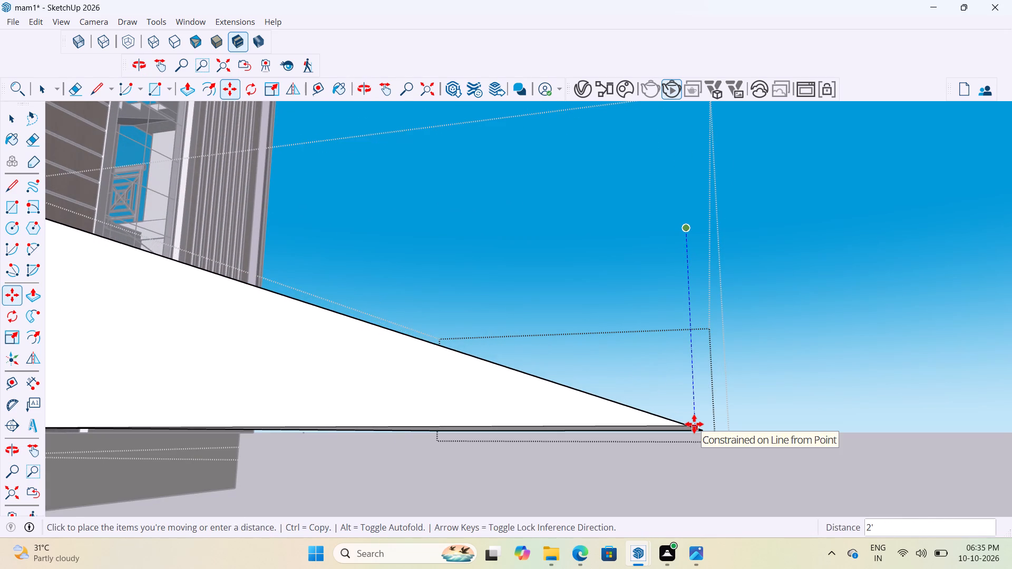
left_click(694, 424)
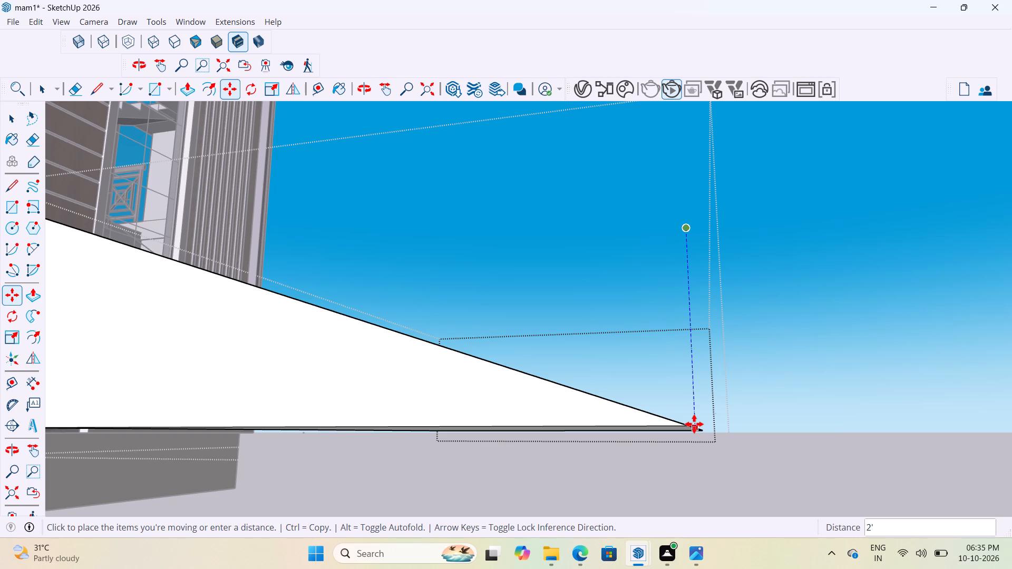
key("space")
scroll(692, 437, "up", 2)
scroll(751, 371, "down", 4)
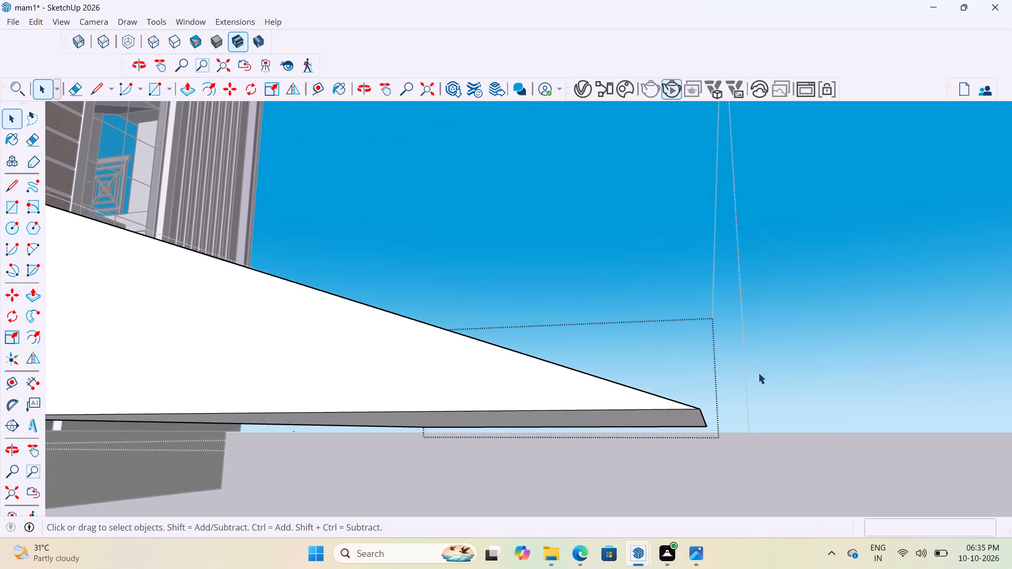
scroll(742, 385, "down", 1)
middle_click_drag(734, 391, 582, 496)
scroll(551, 415, "down", 4)
left_click(554, 358)
Examine the sloped ramp's shape and its position relative to the double gate and plinth from several angles.
scroll(618, 310, "down", 6)
middle_click_drag(573, 377, 561, 385)
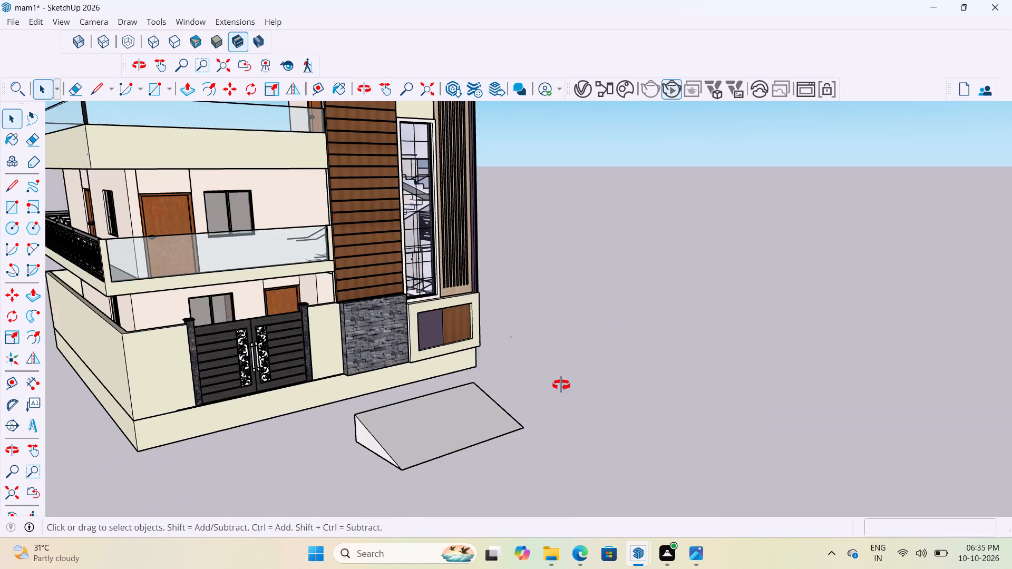
middle_click_drag(561, 385, 472, 425)
scroll(297, 437, "up", 7)
middle_click_drag(331, 385, 402, 332)
scroll(440, 305, "up", 5)
middle_click_drag(430, 306, 289, 379)
scroll(287, 379, "up", 1)
scroll(305, 352, "down", 9)
scroll(336, 354, "up", 4)
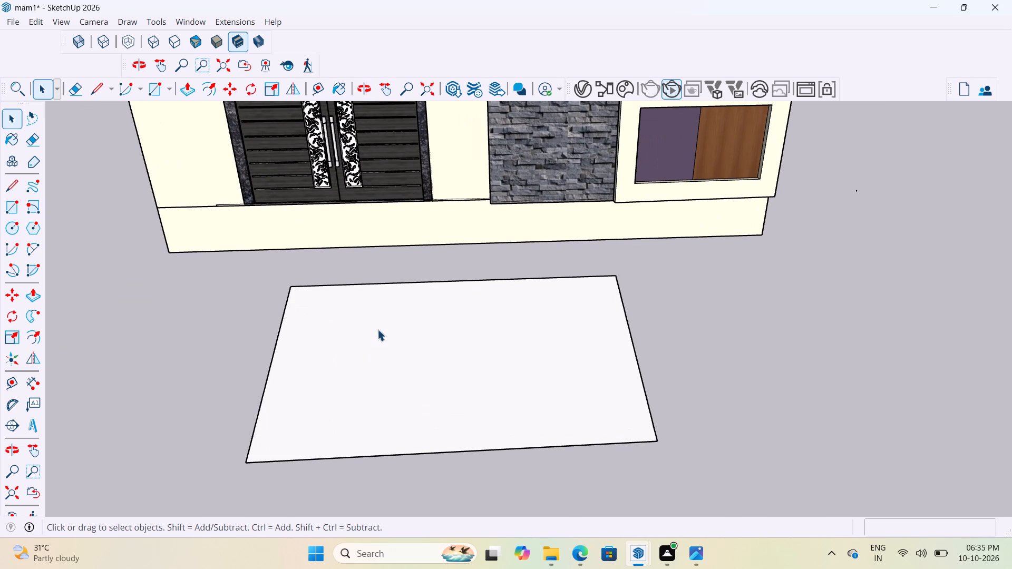
scroll(408, 364, "up", 3)
scroll(476, 287, "down", 2)
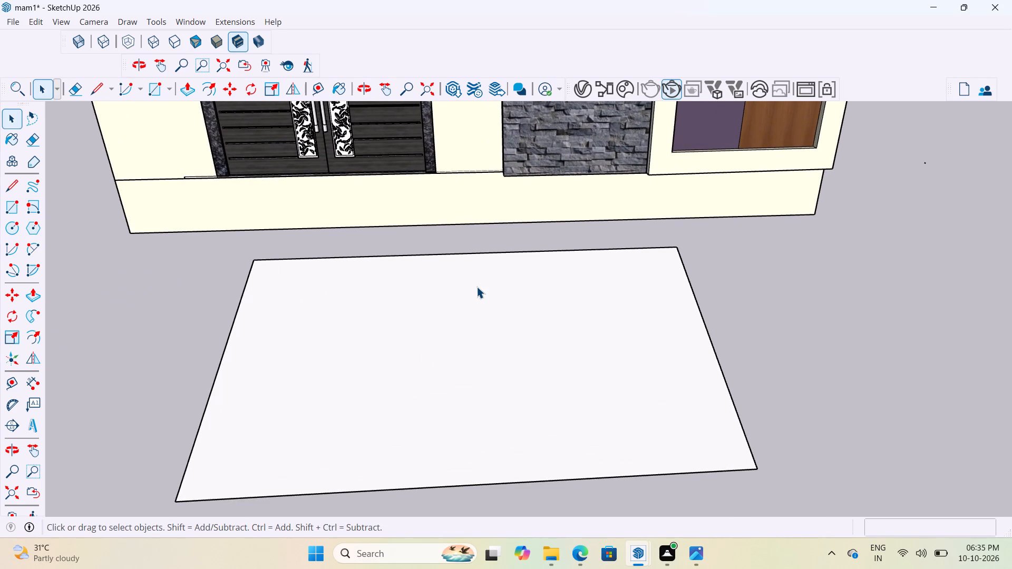
scroll(476, 287, "down", 6)
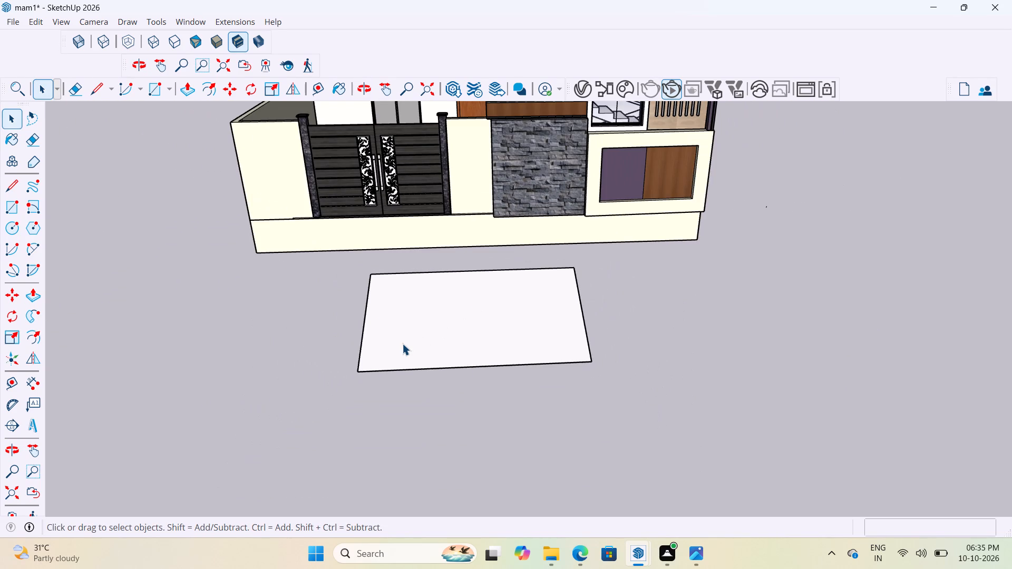
scroll(402, 344, "up", 6)
scroll(401, 343, "down", 5)
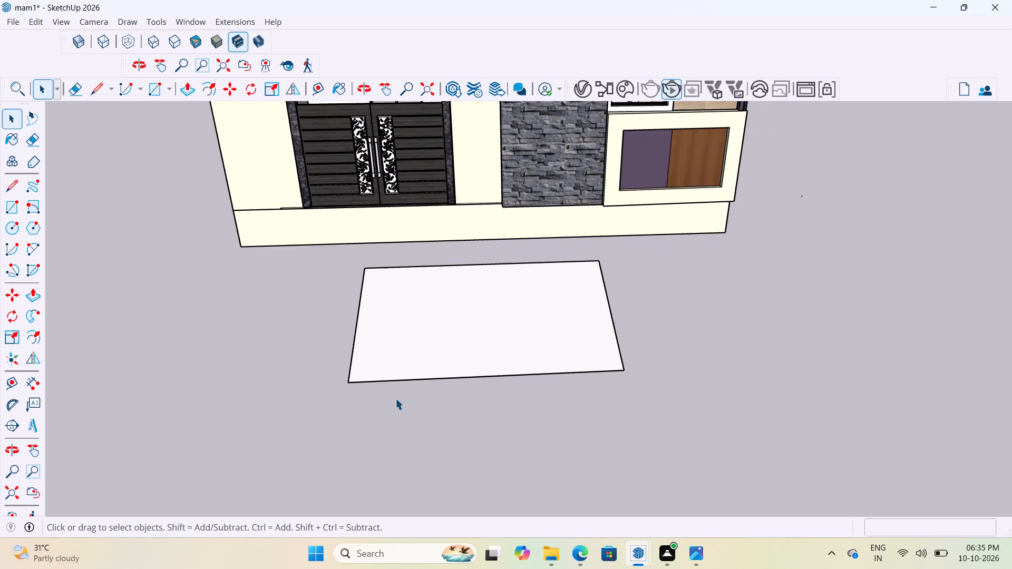
middle_click_drag(403, 389, 439, 385)
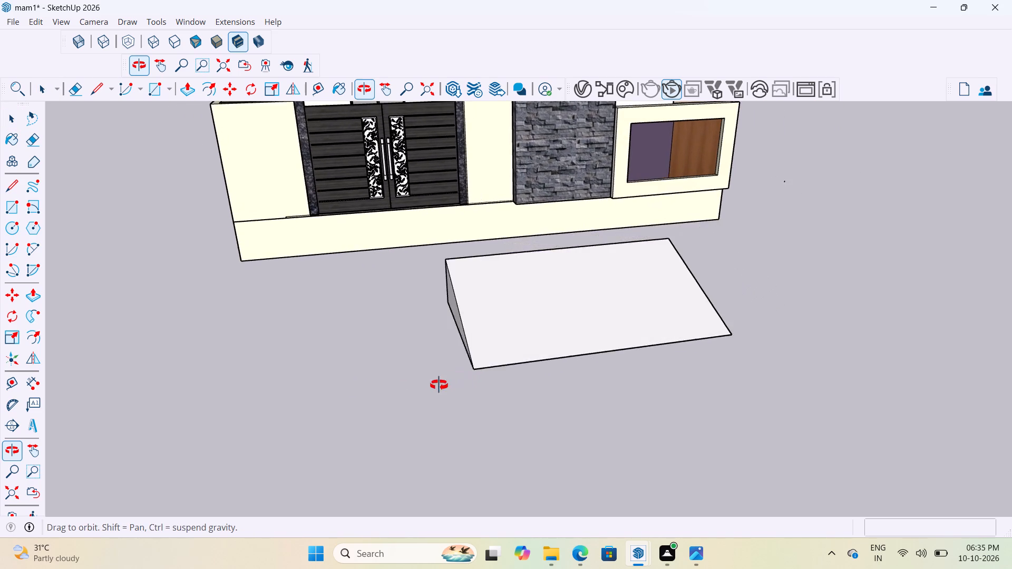
middle_click_drag(439, 385, 402, 403)
scroll(353, 333, "up", 5)
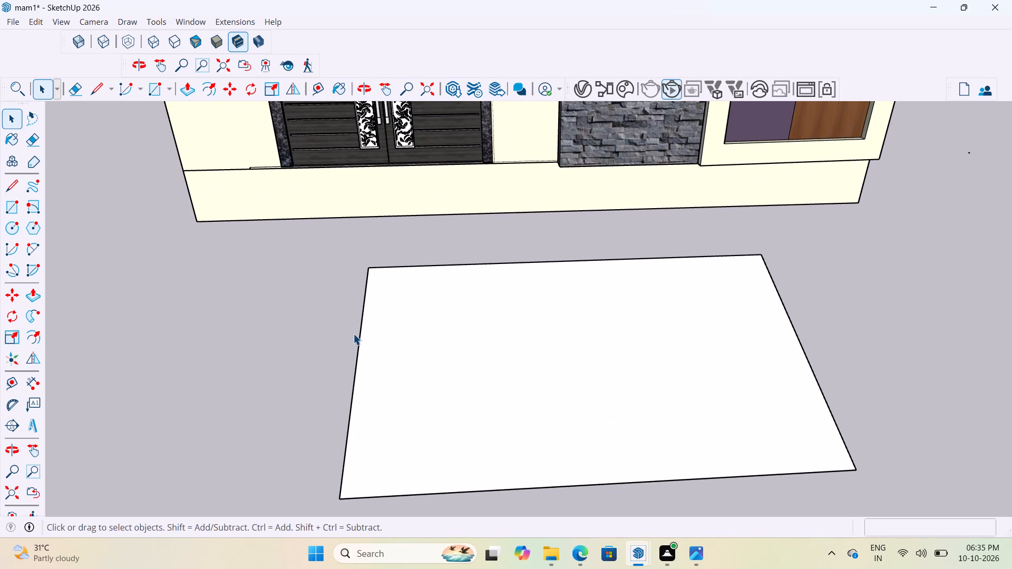
scroll(353, 333, "down", 3)
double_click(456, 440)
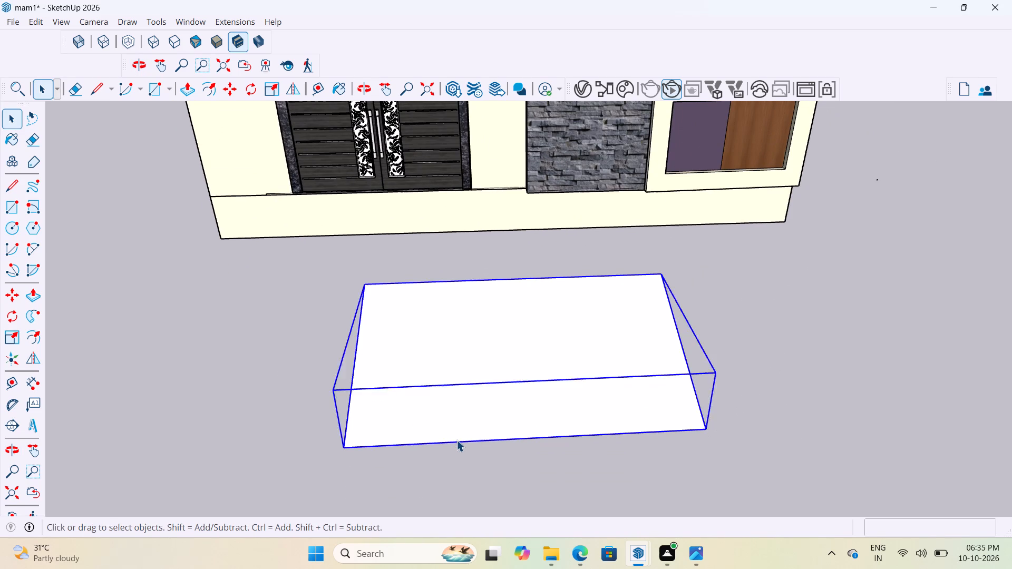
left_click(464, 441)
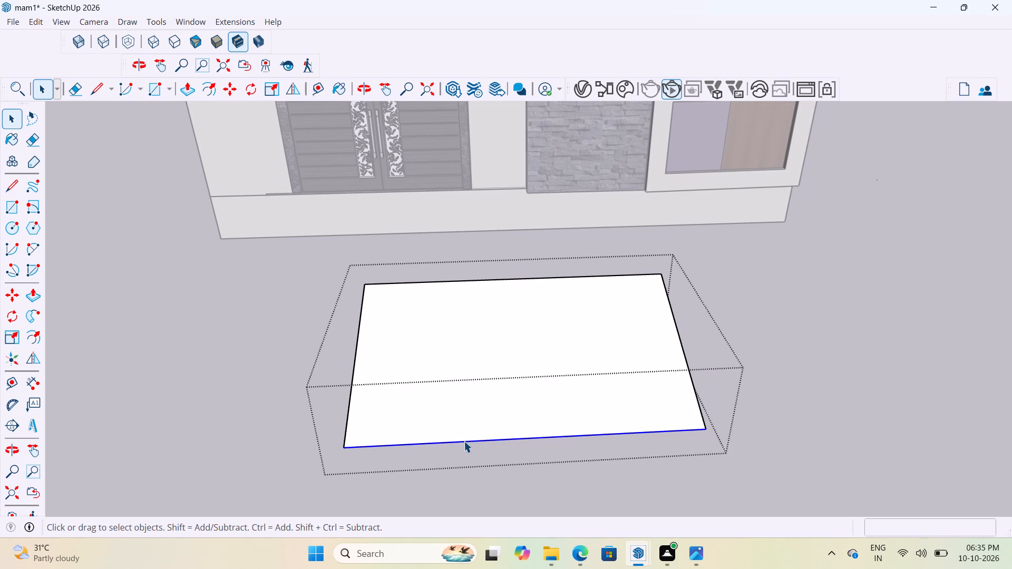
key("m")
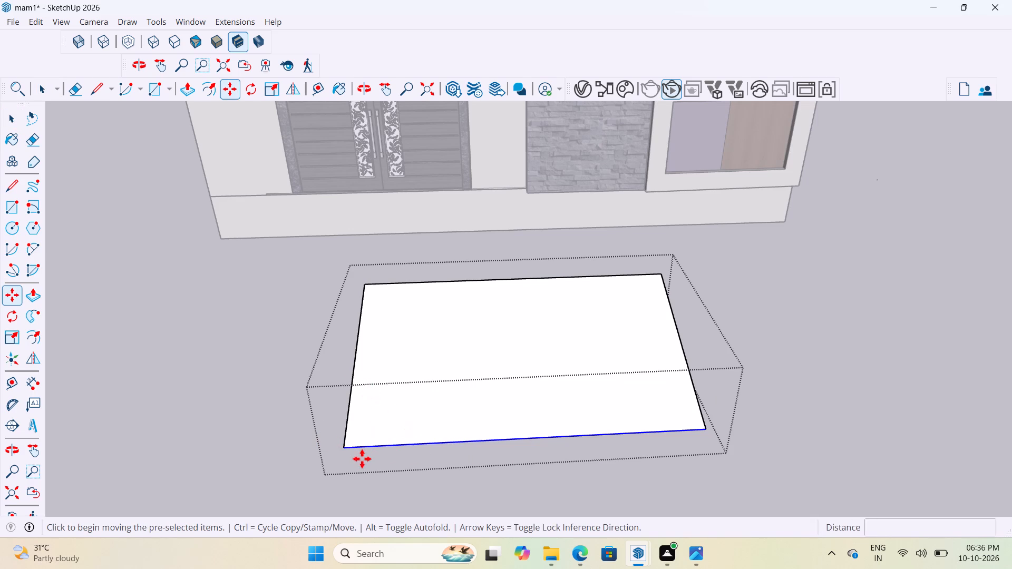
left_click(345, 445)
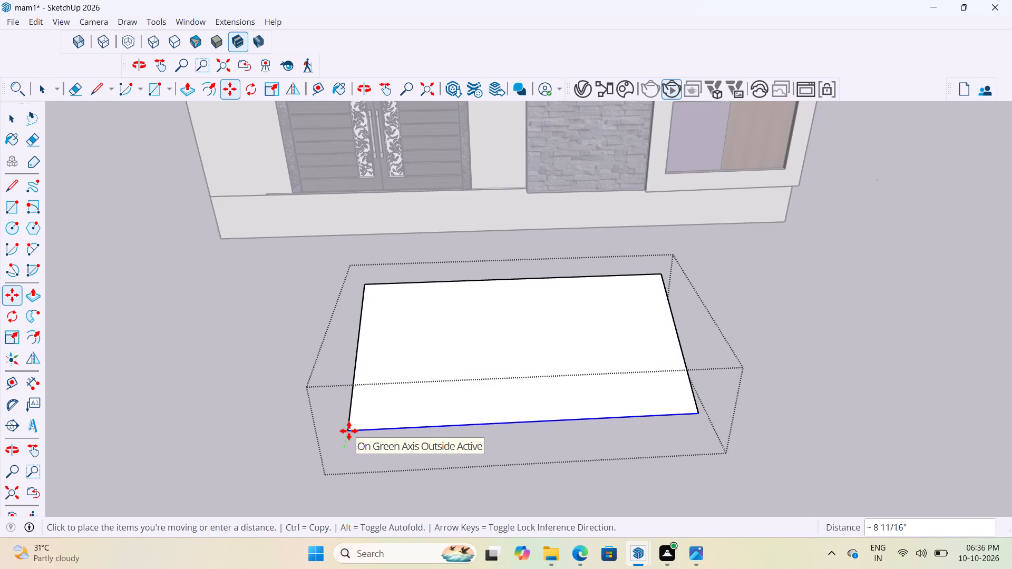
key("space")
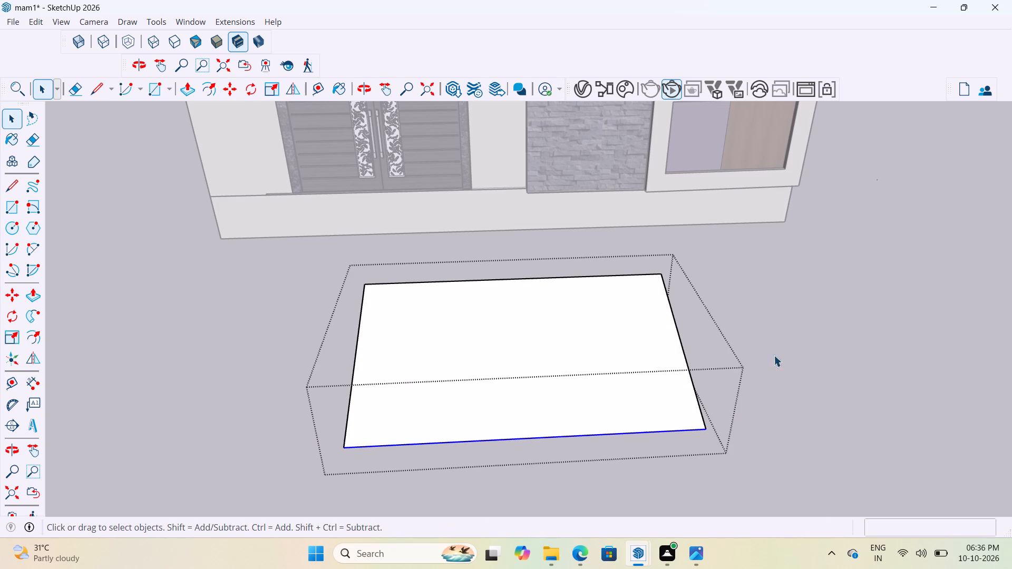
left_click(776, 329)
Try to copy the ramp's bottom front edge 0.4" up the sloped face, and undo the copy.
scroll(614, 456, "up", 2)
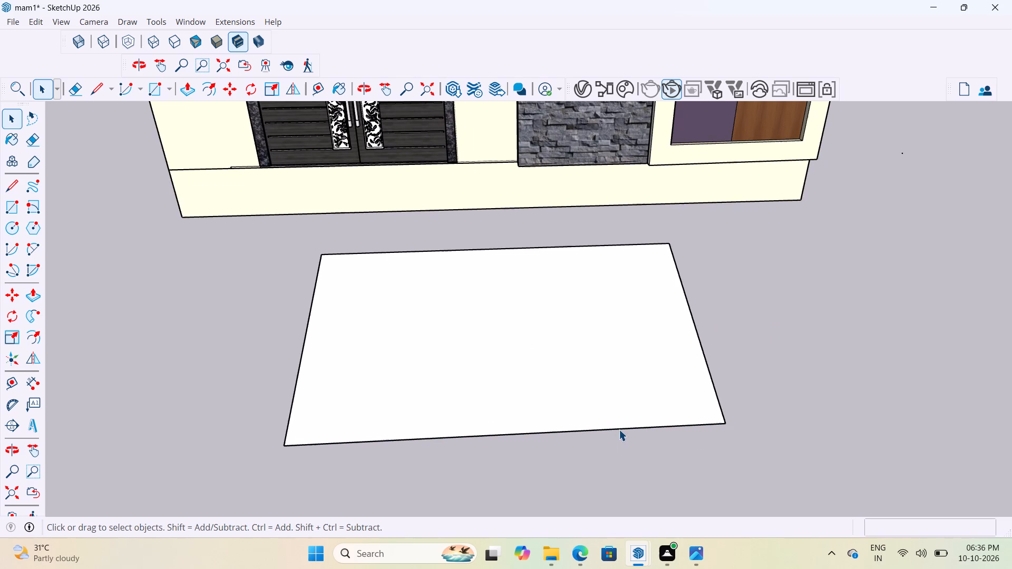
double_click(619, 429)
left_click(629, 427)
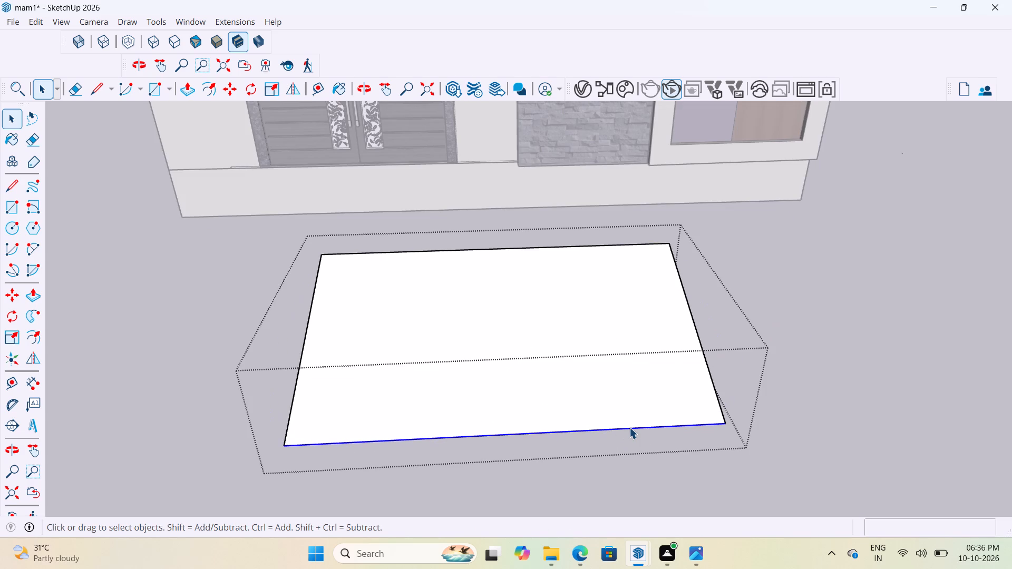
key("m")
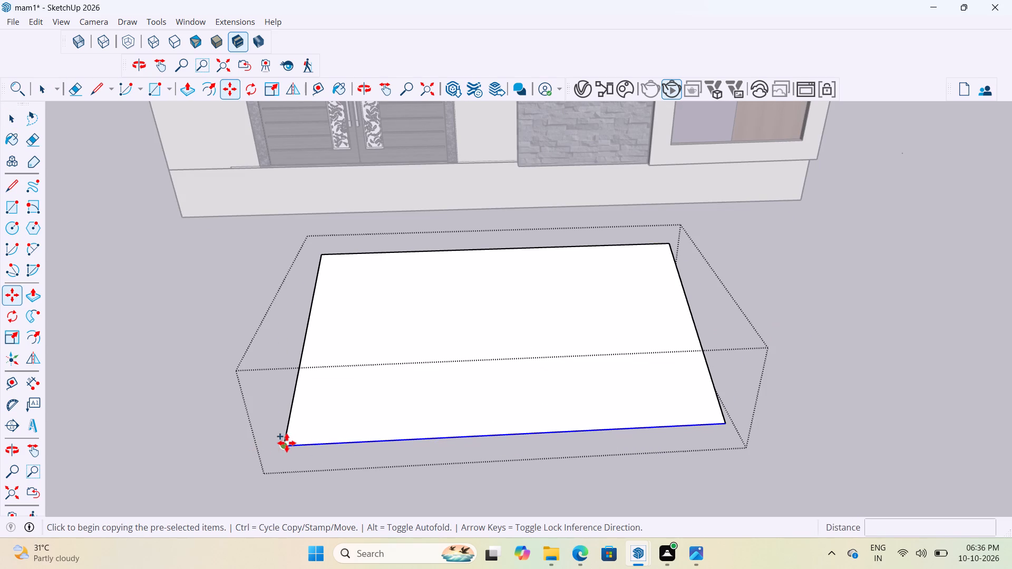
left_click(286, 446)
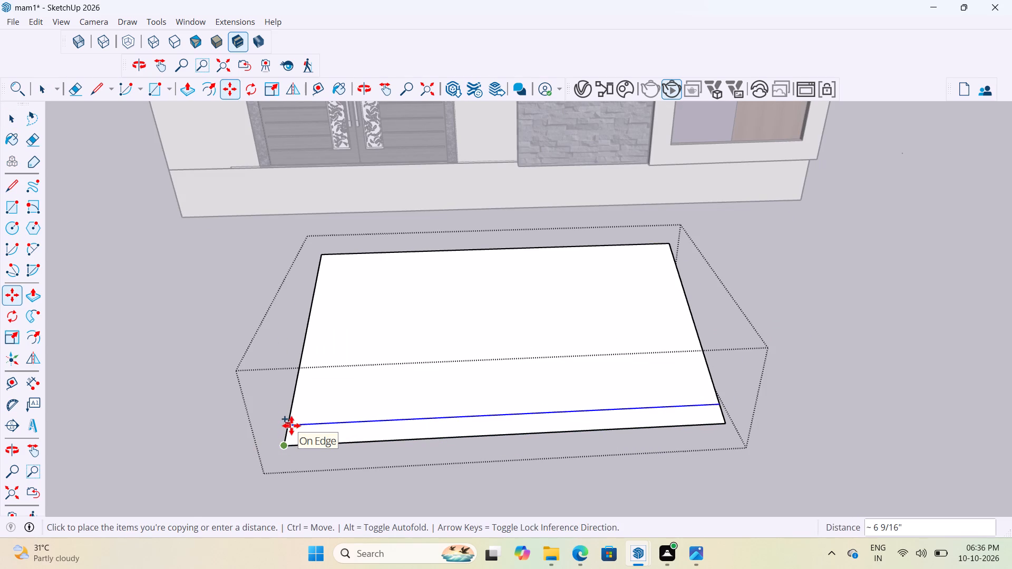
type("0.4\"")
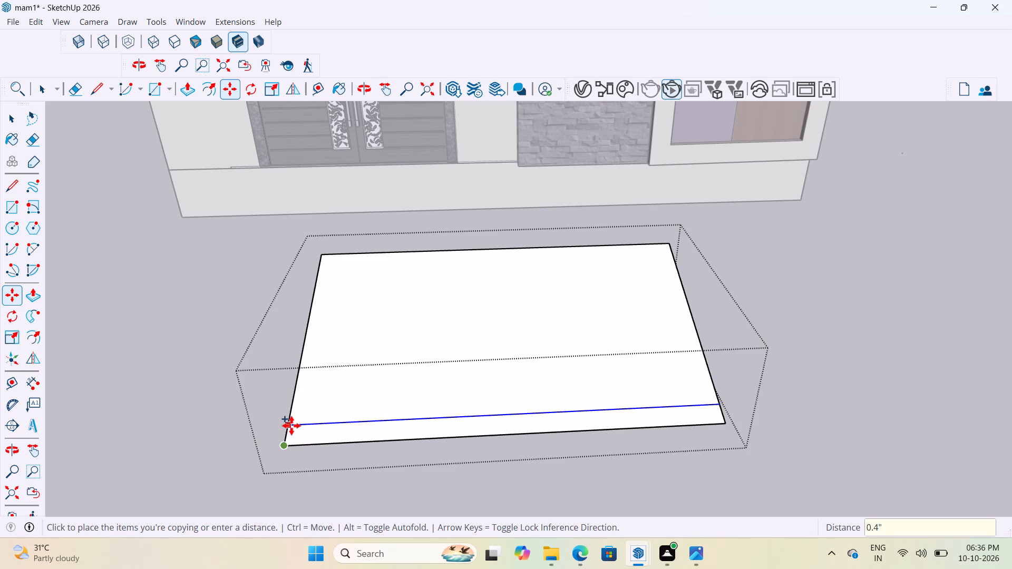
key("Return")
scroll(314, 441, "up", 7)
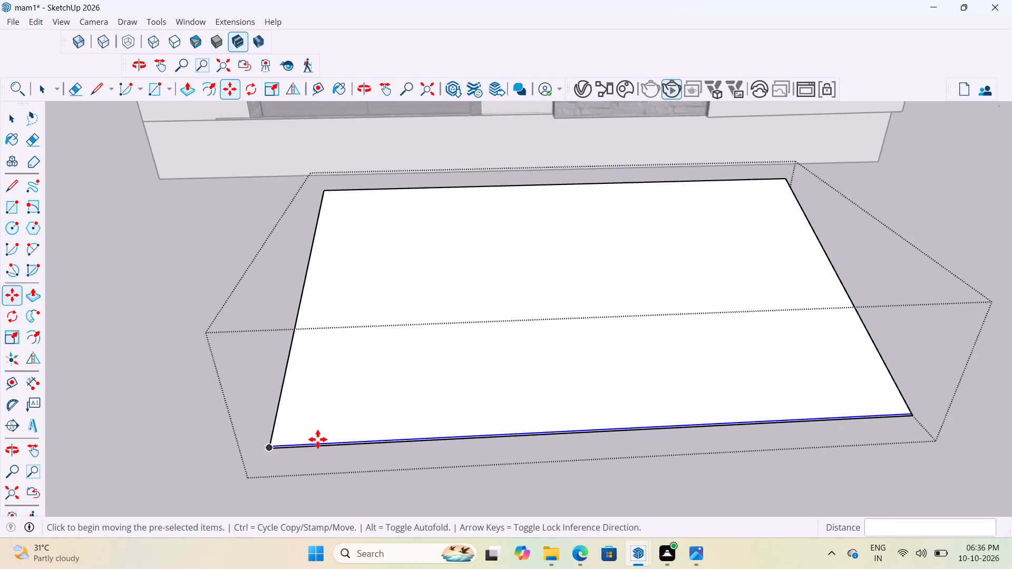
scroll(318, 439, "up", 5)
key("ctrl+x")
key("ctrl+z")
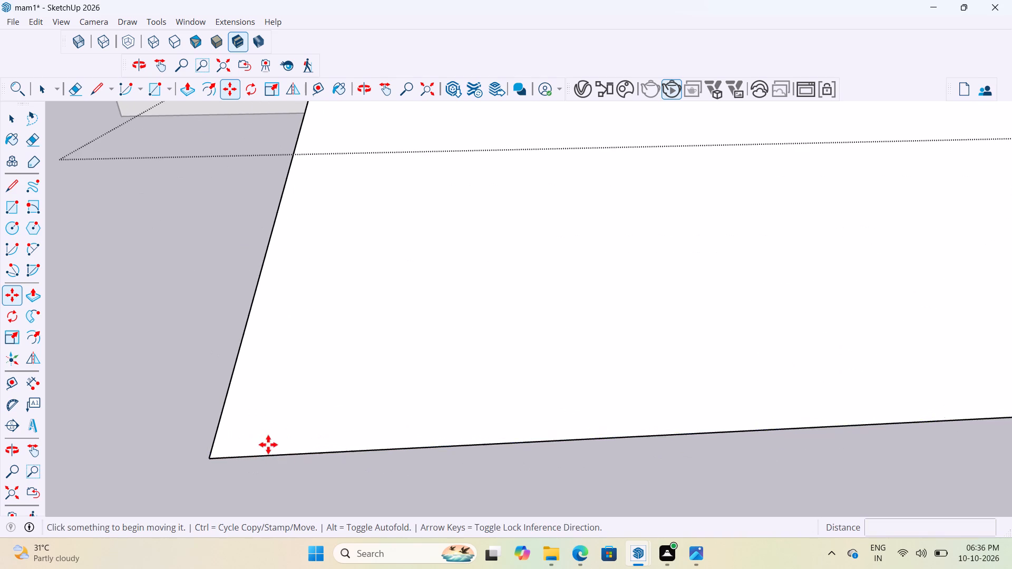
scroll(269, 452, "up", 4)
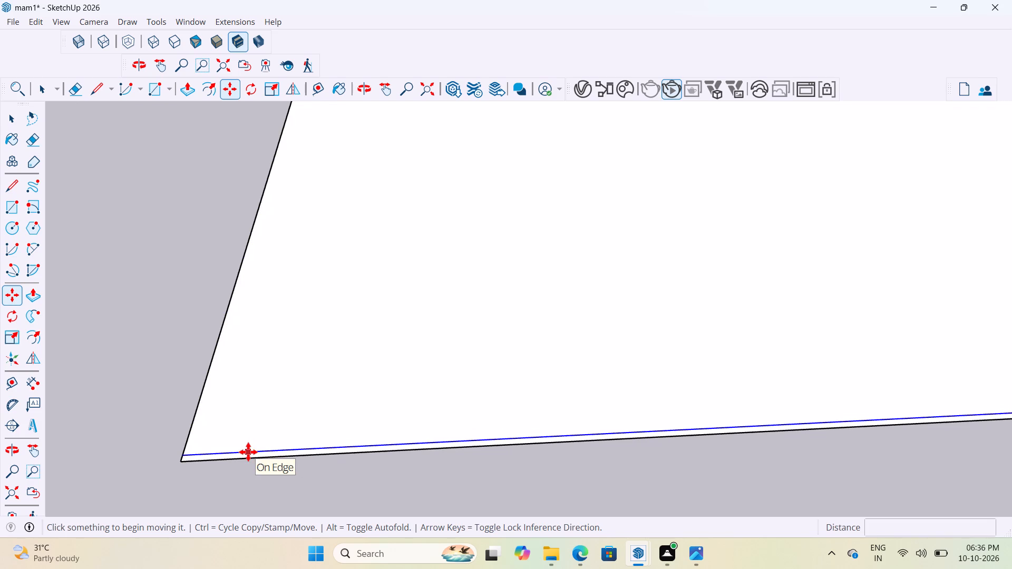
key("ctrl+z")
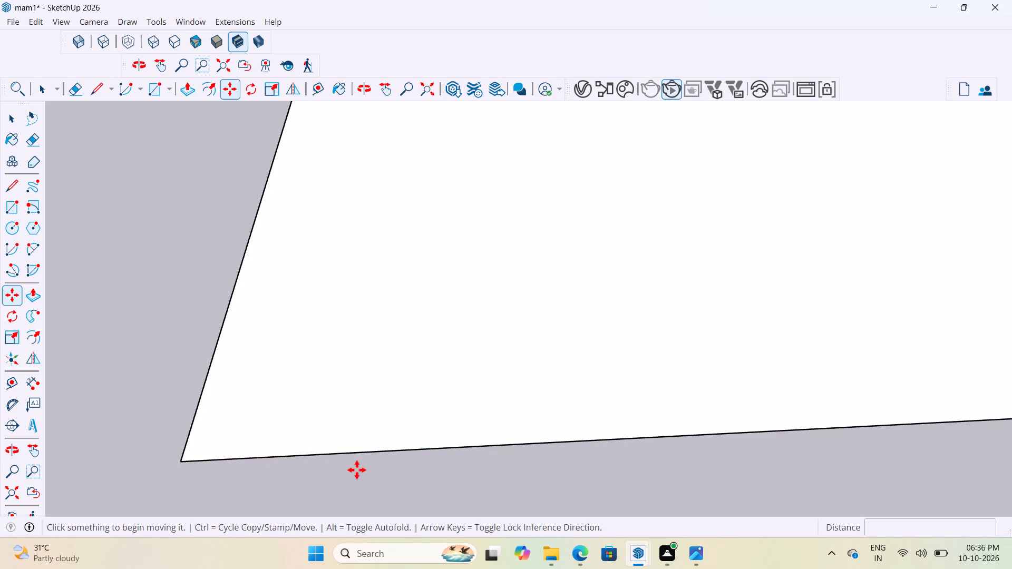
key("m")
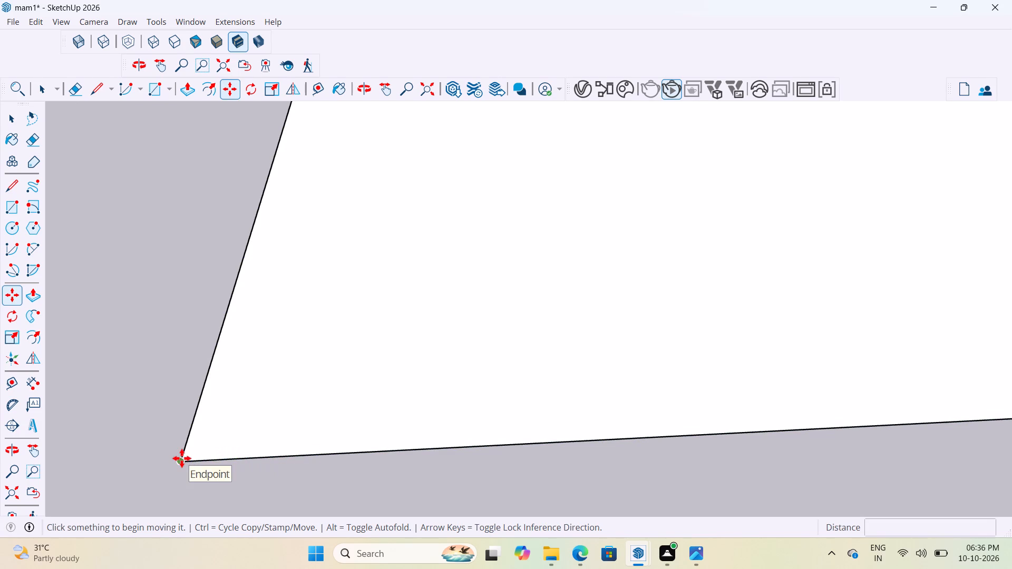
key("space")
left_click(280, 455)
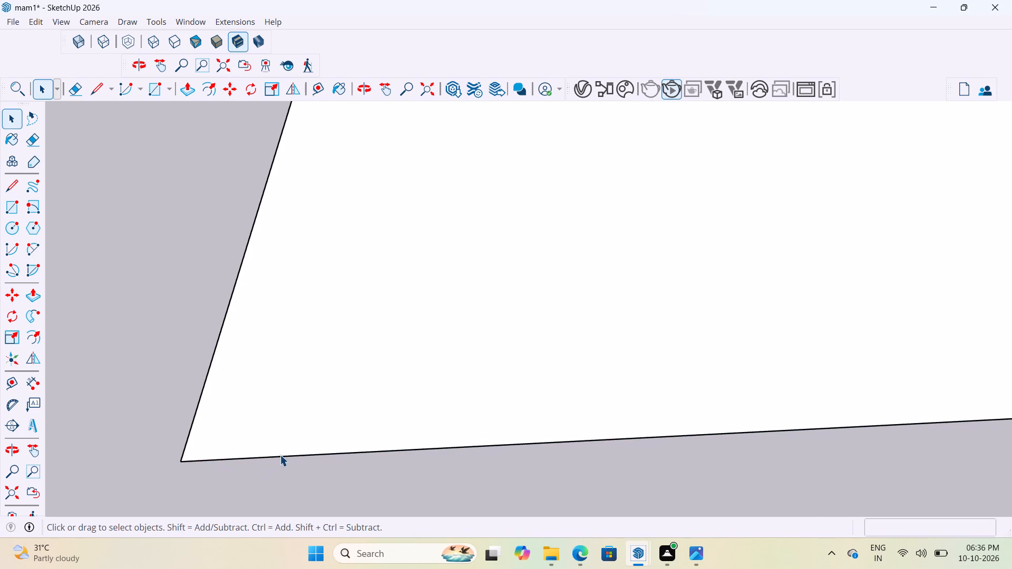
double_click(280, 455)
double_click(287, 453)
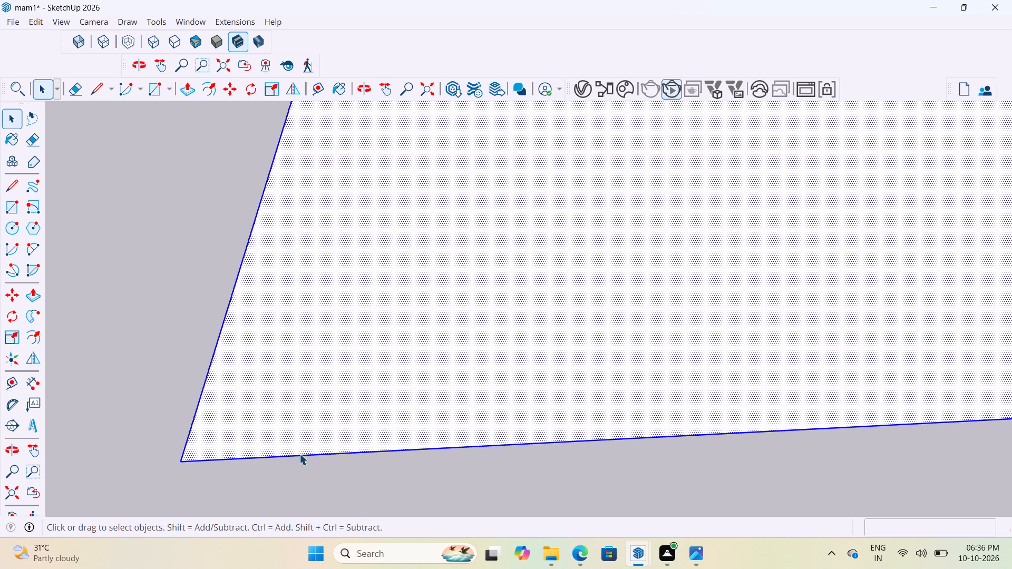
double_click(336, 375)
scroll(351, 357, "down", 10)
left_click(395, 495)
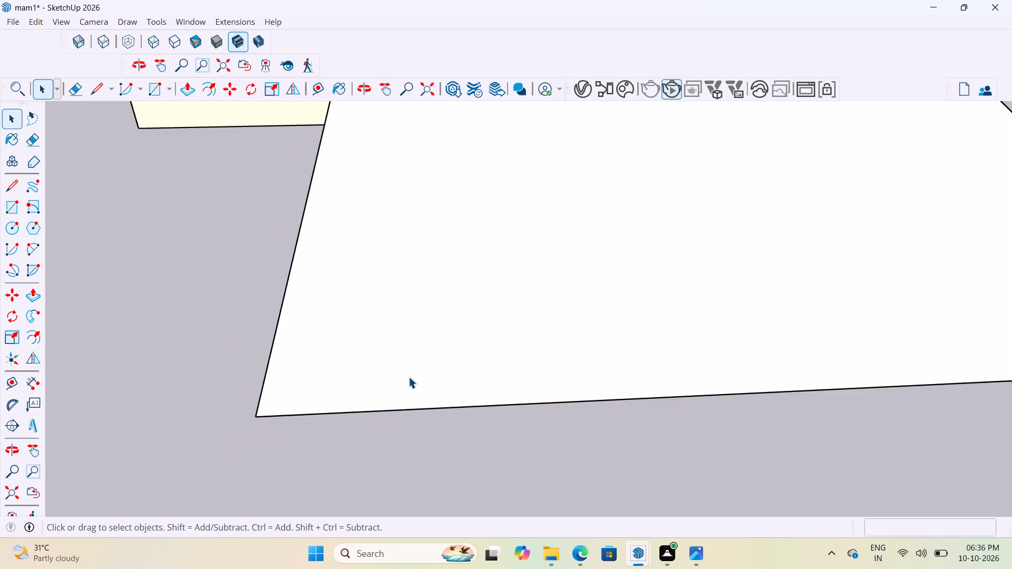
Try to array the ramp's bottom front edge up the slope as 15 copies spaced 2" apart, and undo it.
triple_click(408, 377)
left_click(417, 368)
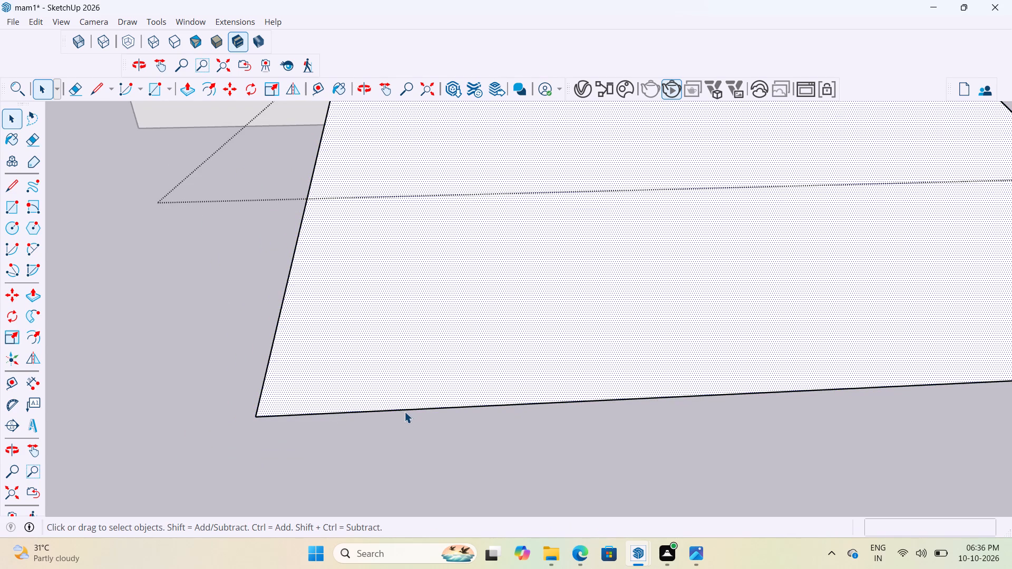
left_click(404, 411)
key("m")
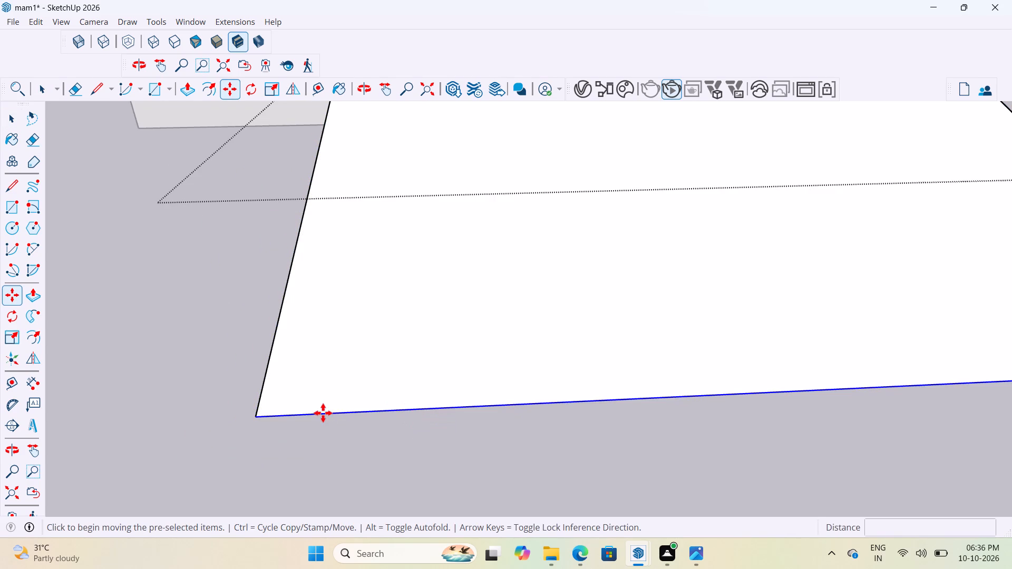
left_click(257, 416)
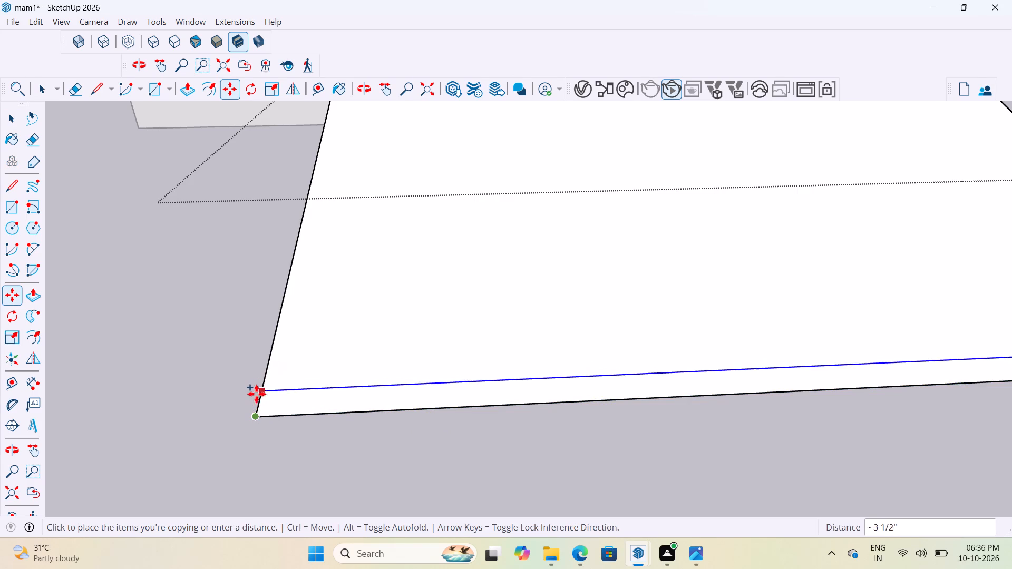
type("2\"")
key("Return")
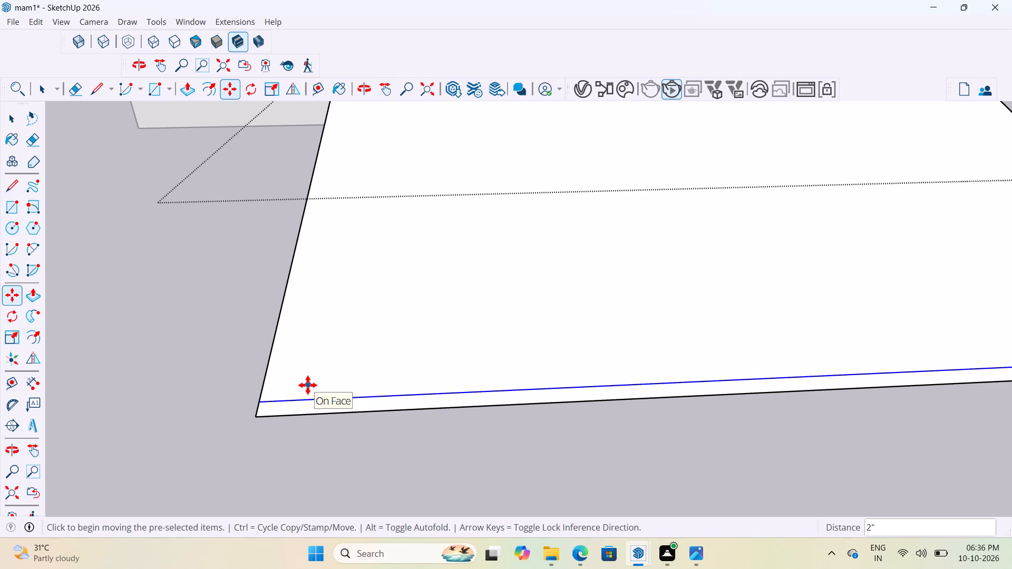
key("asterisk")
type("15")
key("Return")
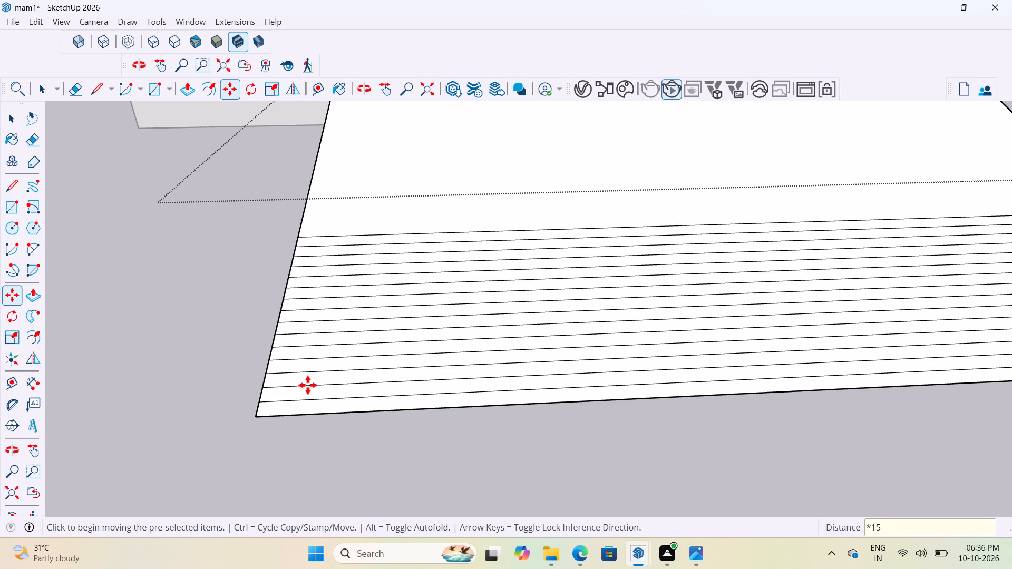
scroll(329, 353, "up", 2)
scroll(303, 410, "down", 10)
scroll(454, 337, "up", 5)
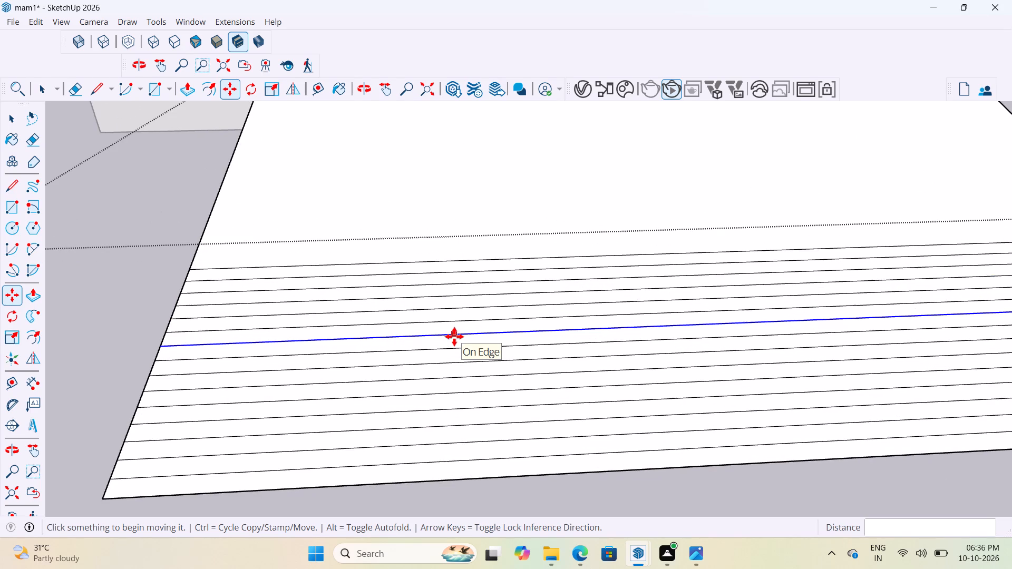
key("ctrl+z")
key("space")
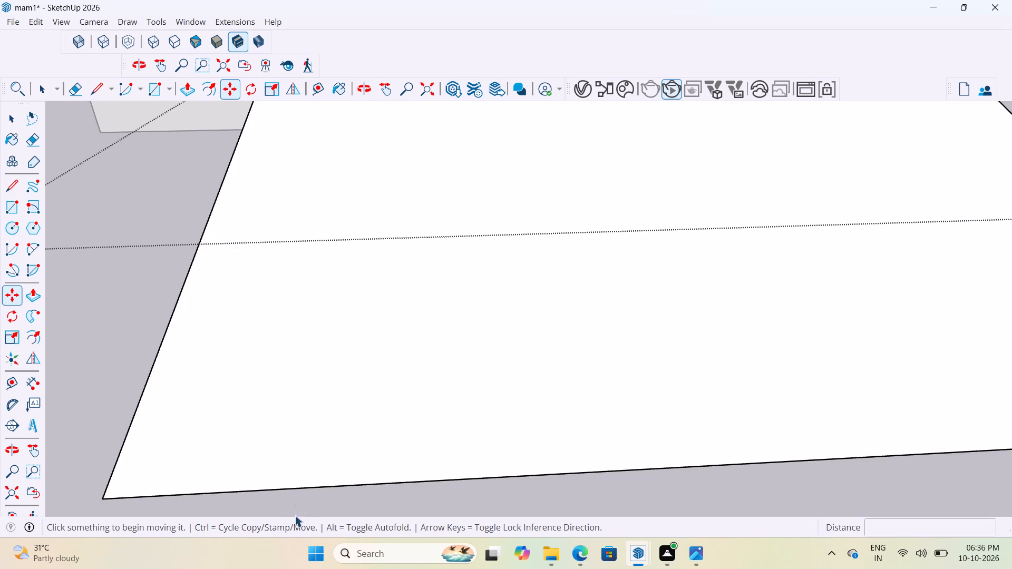
Copy the ramp's bottom front edge 6" up the sloped face and array it as 20 copies at that spacing.
scroll(402, 428, "down", 3)
scroll(391, 453, "up", 3)
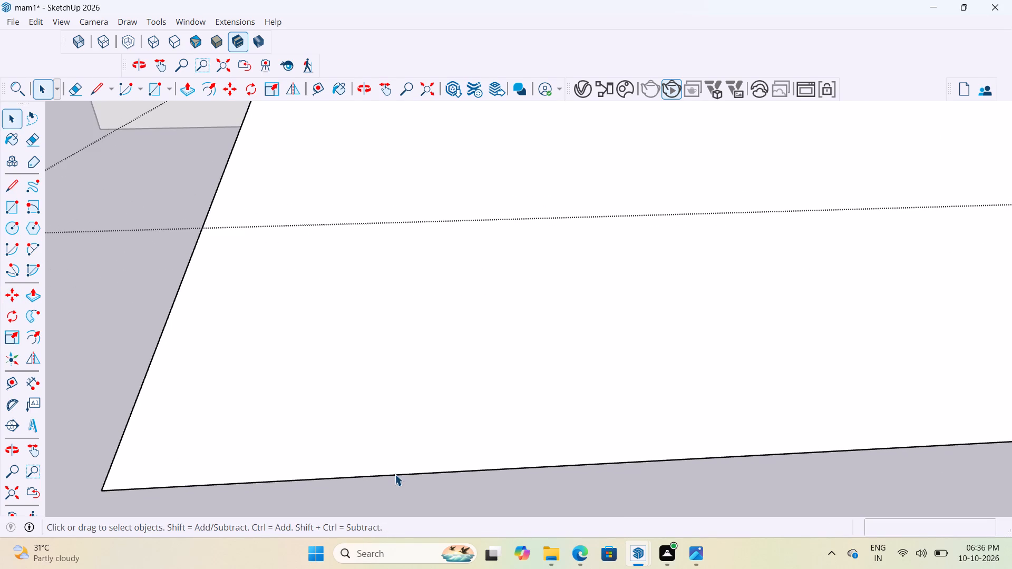
double_click(399, 474)
left_click(404, 477)
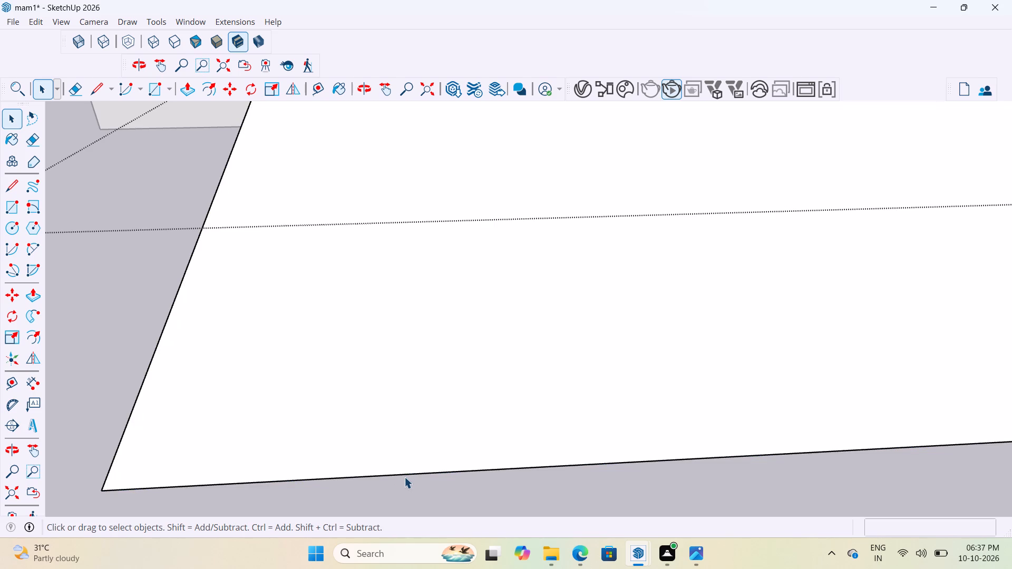
left_click(408, 475)
key("m")
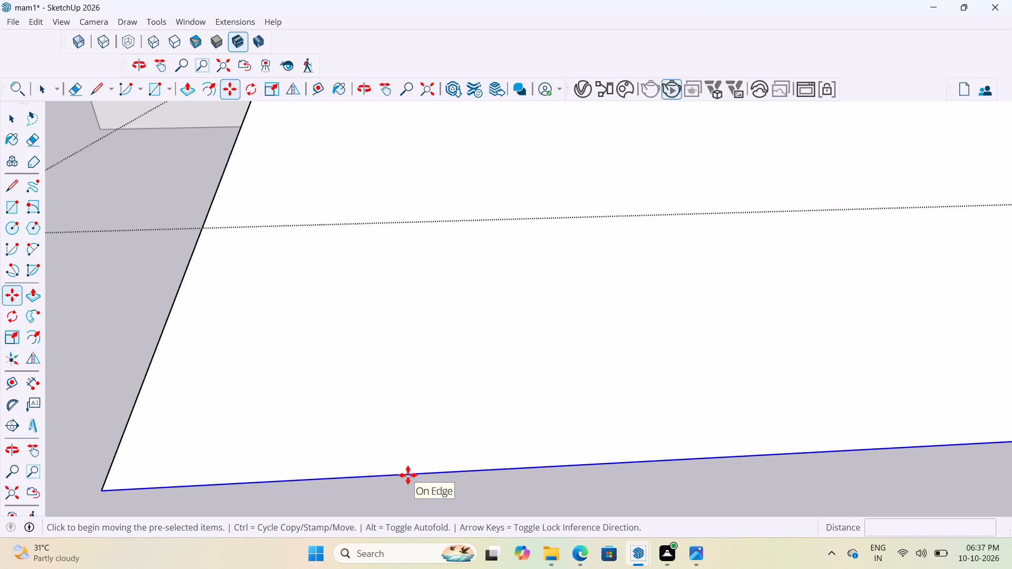
left_click(100, 487)
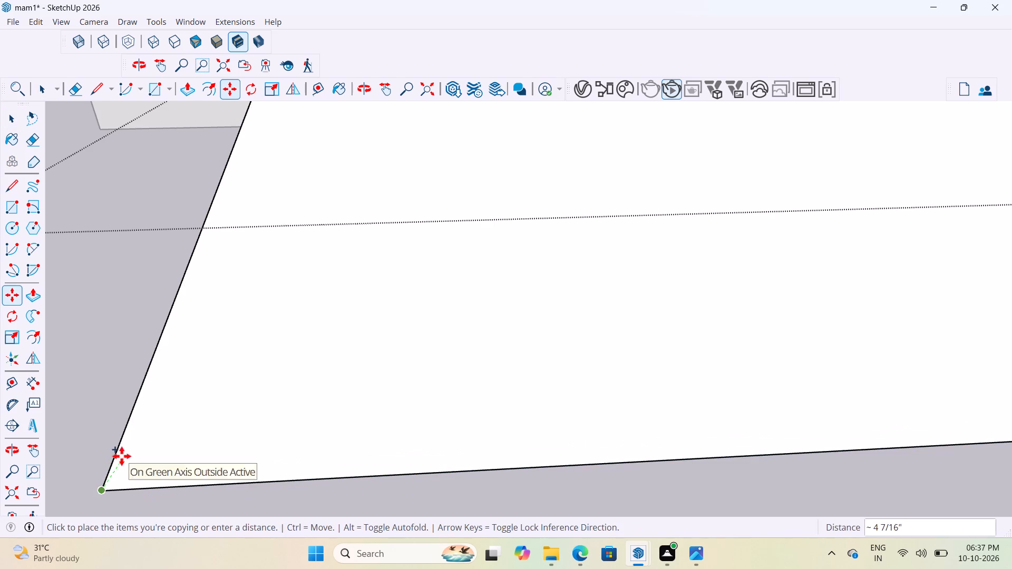
type("6\"")
key("Return")
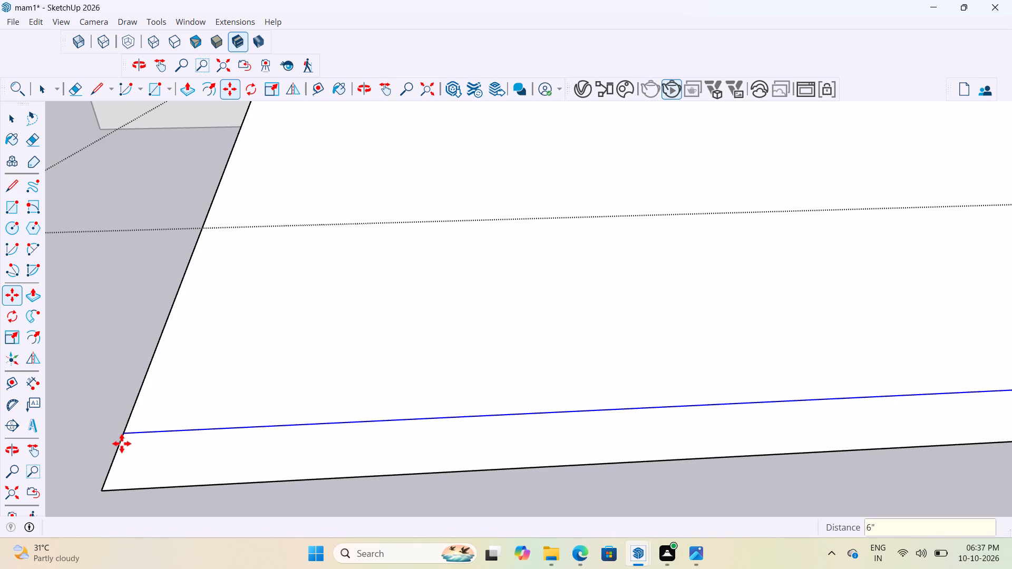
key("asterisk")
type("20")
key("Return")
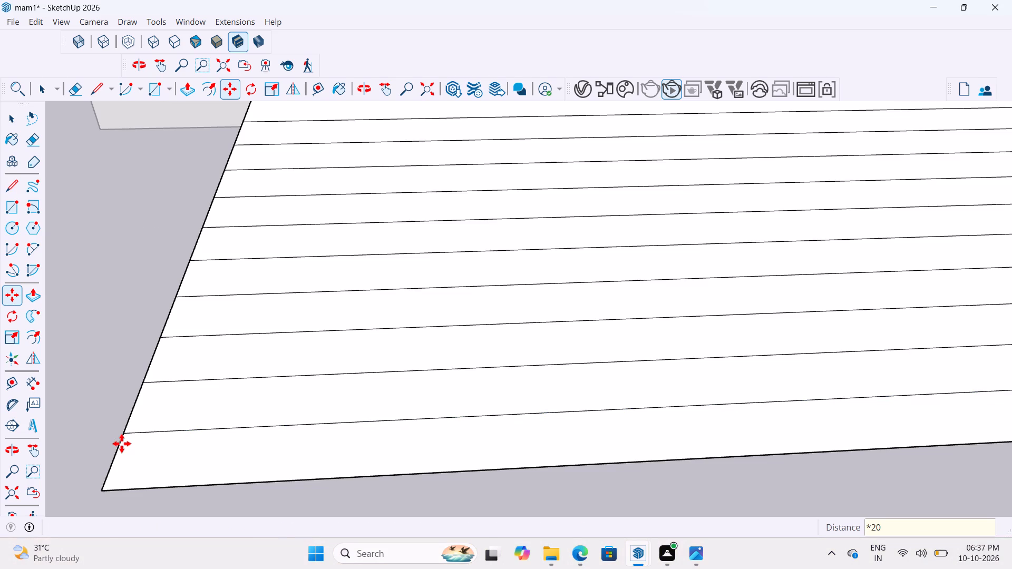
scroll(161, 363, "down", 9)
middle_click_drag(325, 179, 414, 210)
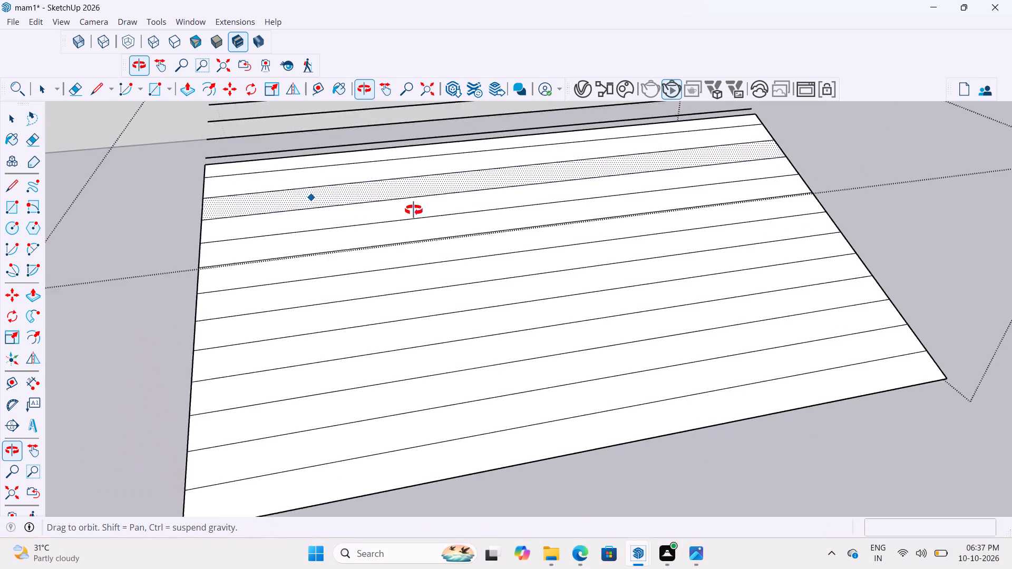
middle_click_drag(414, 210, 725, 190)
scroll(590, 277, "down", 4)
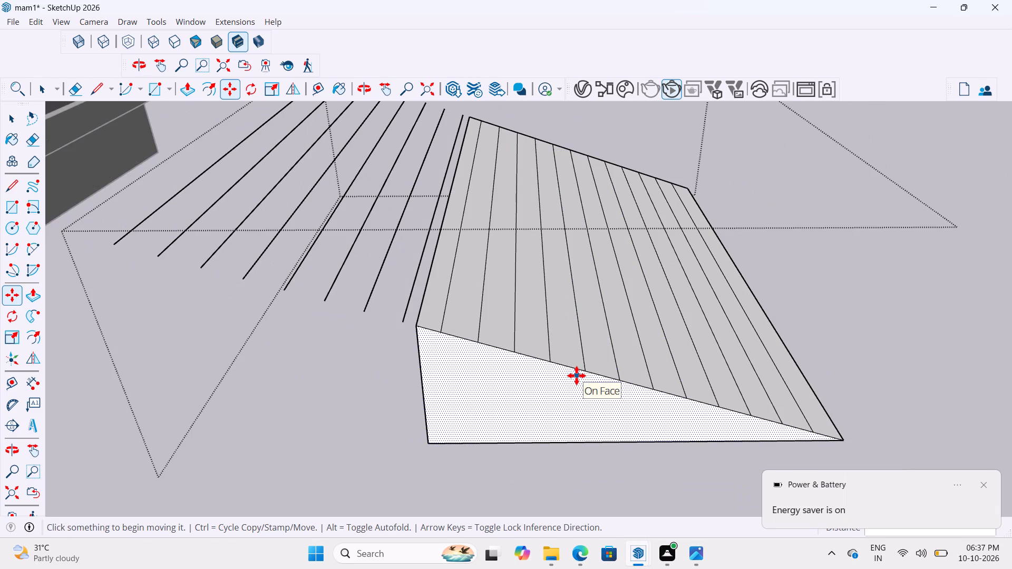
Delete the surplus array lines floating in the air beyond the ramp's high end, except the two nearest the ramp.
scroll(637, 378, "down", 2)
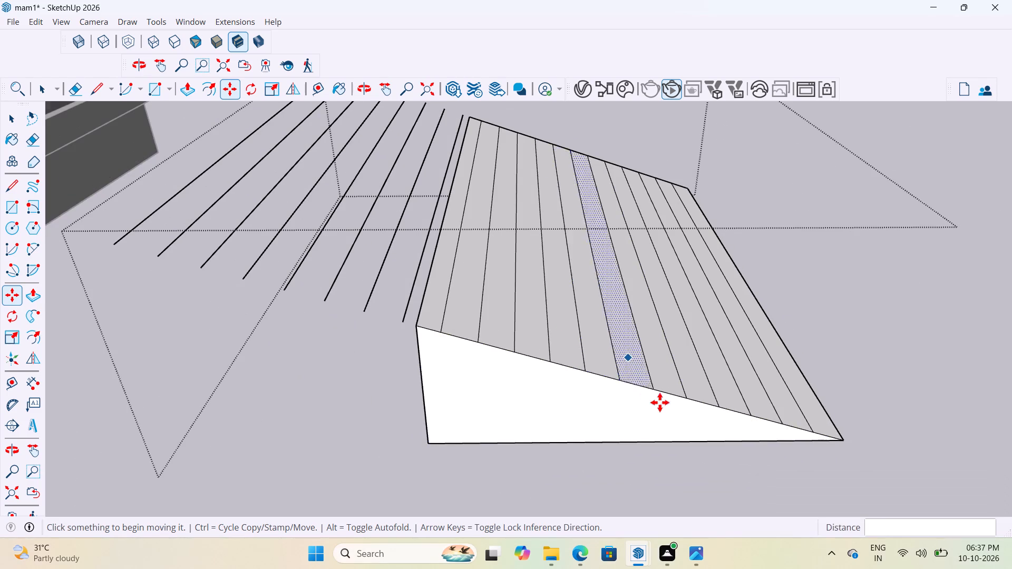
scroll(660, 403, "down", 7)
key("space")
left_click(818, 380)
scroll(433, 321, "up", 2)
left_click_drag(484, 391, 422, 263)
double_click(482, 318)
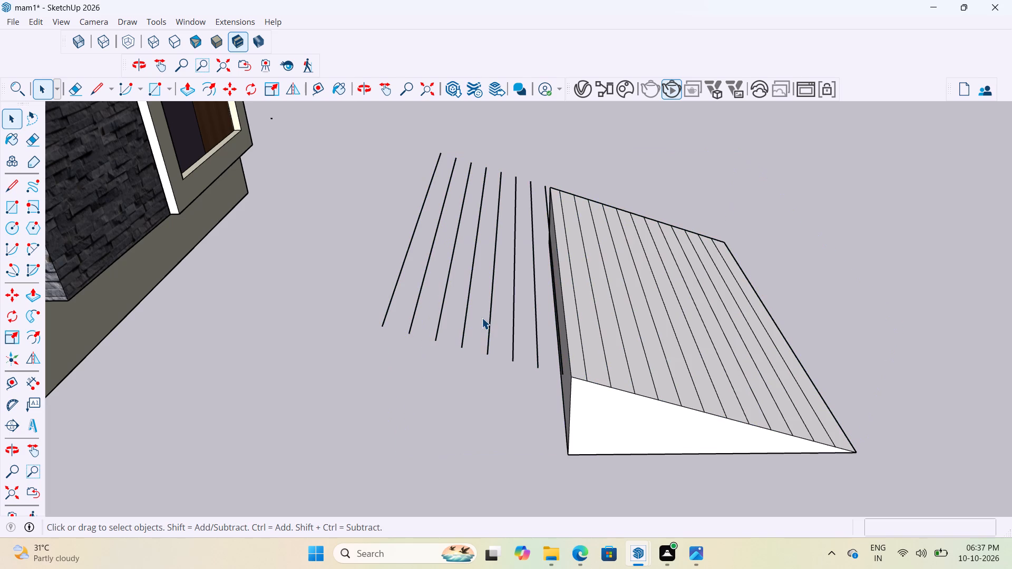
left_click_drag(524, 362, 436, 281)
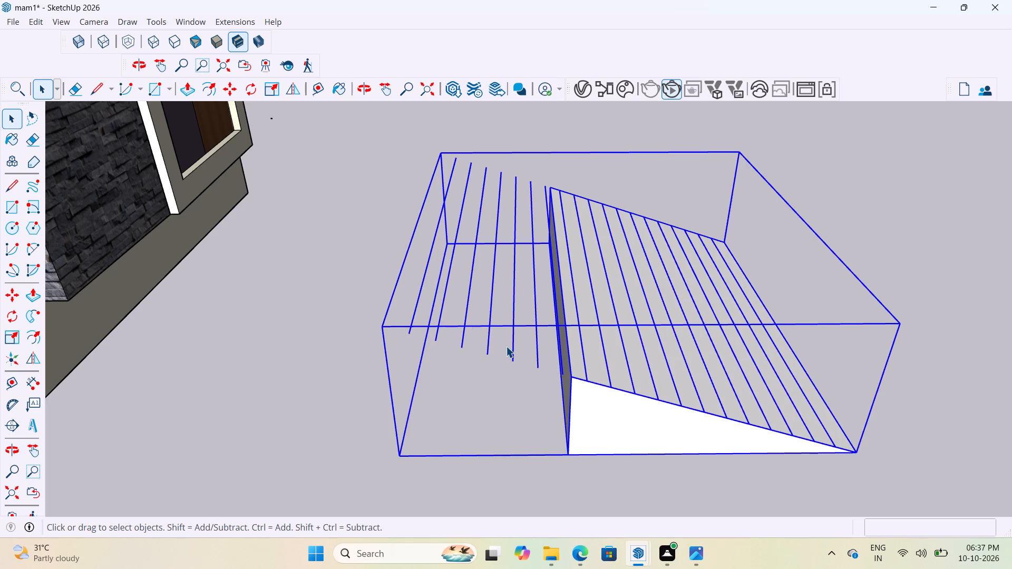
double_click(506, 346)
scroll(506, 346, "up", 4)
left_click_drag(506, 346, 365, 252)
scroll(480, 366, "up", 3)
scroll(417, 342, "down", 8)
scroll(435, 305, "up", 5)
double_click(439, 305)
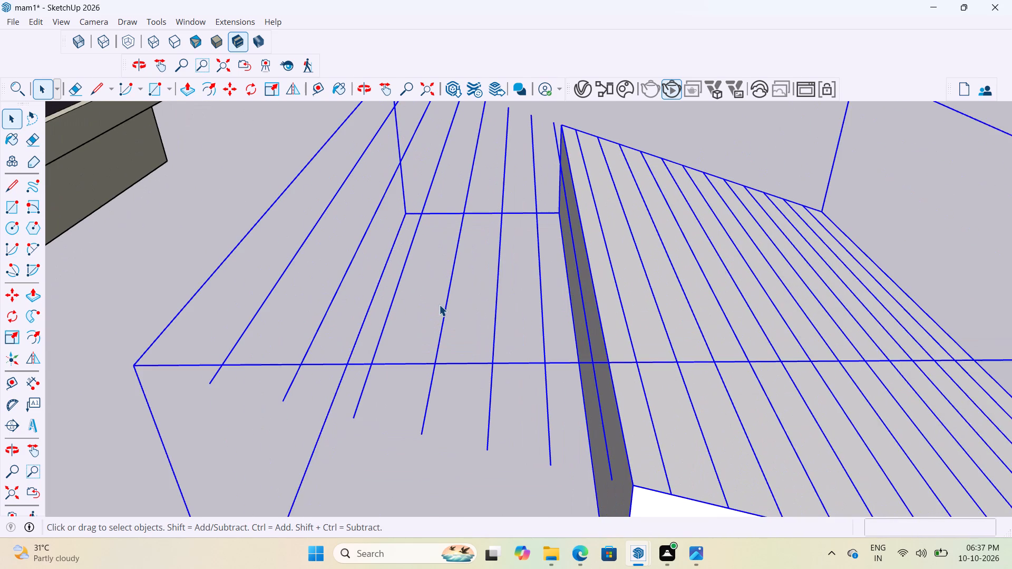
left_click(444, 329)
left_click(435, 319)
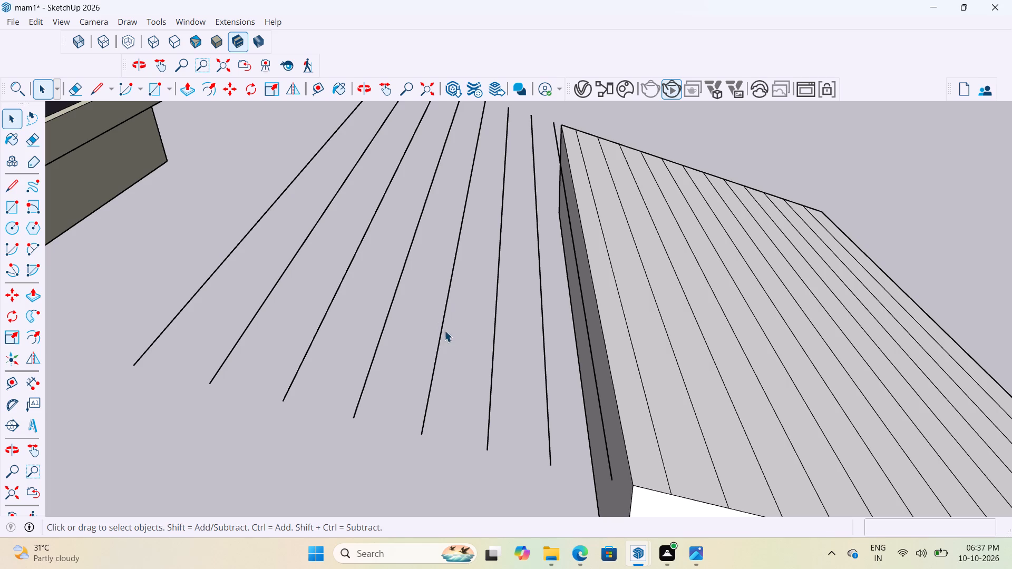
triple_click(443, 332)
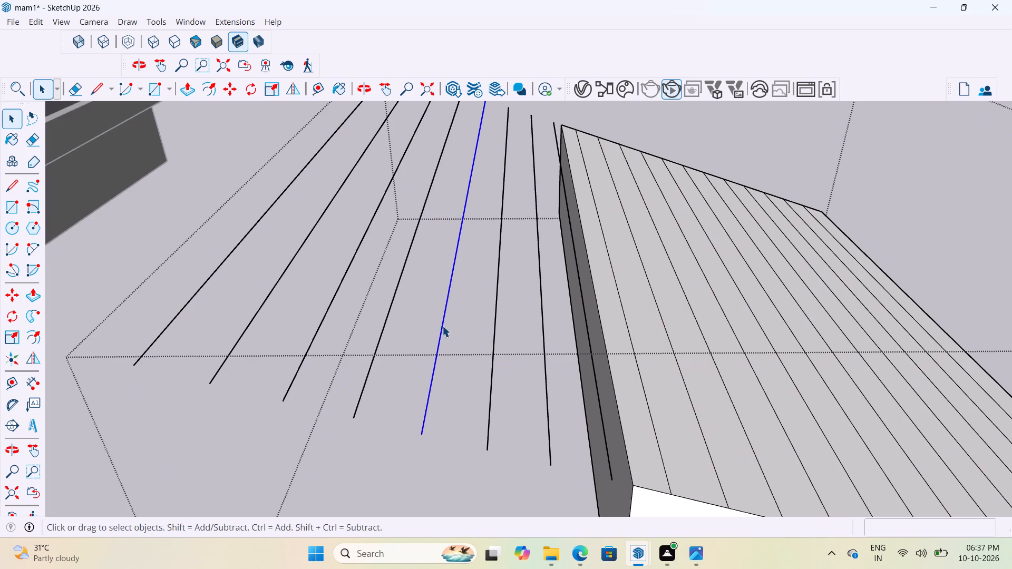
key("Delete")
left_click_drag(509, 322, 484, 299)
key("Delete")
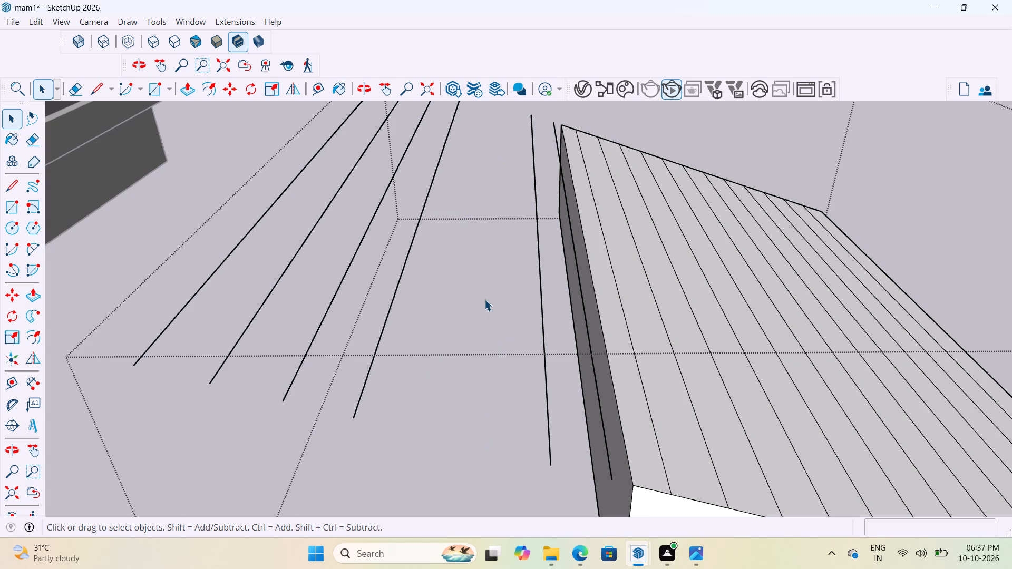
left_click_drag(428, 300, 299, 212)
key("Delete")
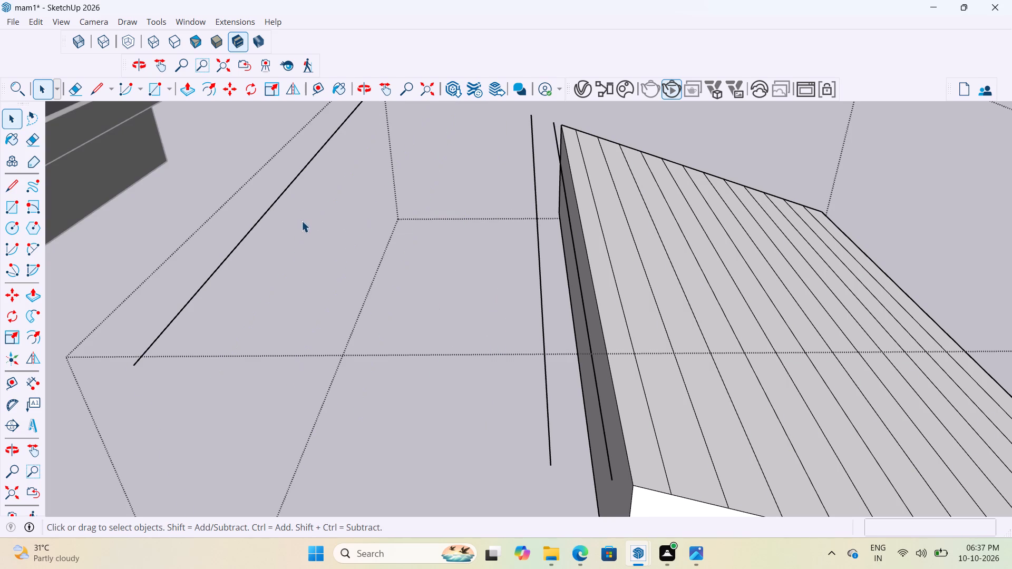
left_click_drag(301, 221, 275, 197)
key("Delete")
Delete the last two surplus lines beside the ramp's tall back side and leave the ramp's editing context.
left_click_drag(556, 301, 536, 301)
scroll(541, 303, "up", 2)
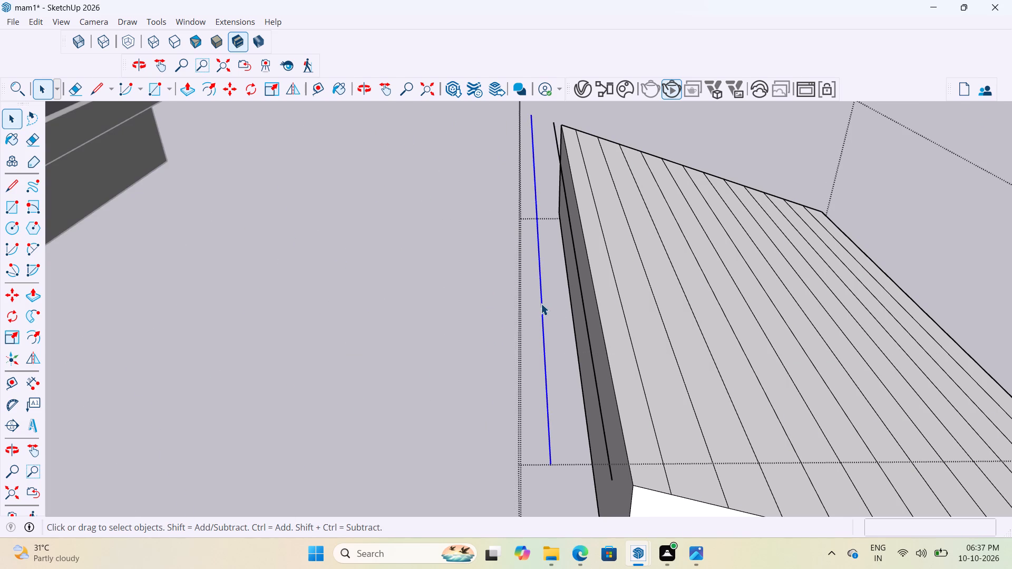
scroll(541, 303, "up", 1)
key("Delete")
scroll(537, 305, "down", 16)
left_click(848, 403)
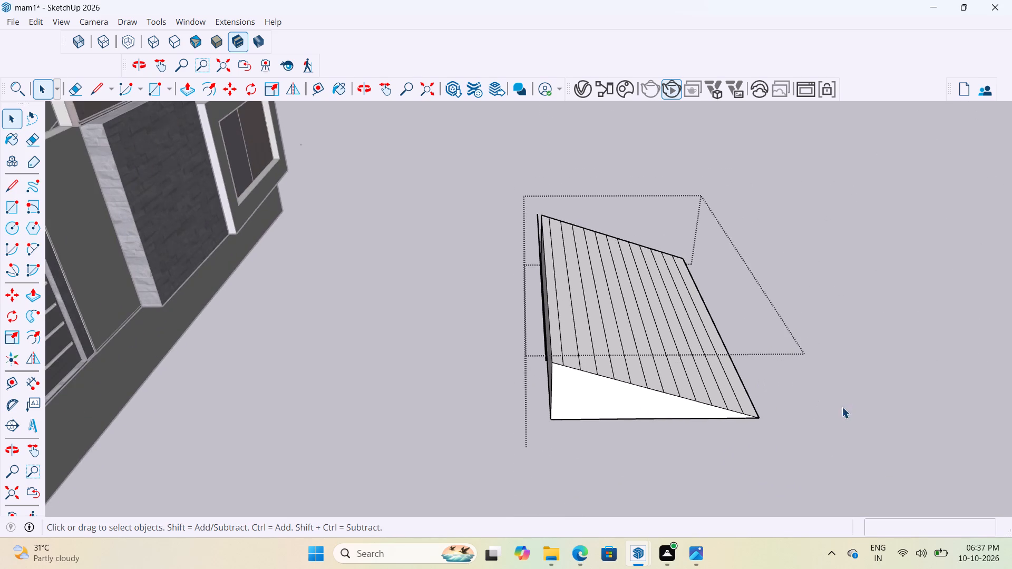
scroll(721, 435, "up", 8)
middle_click_drag(827, 341, 852, 373)
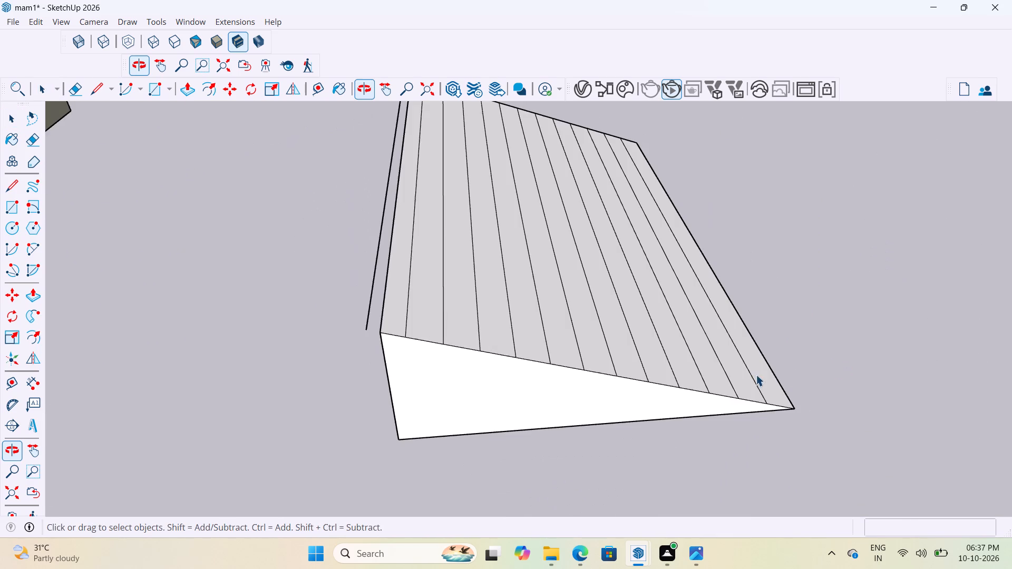
left_click(367, 313)
double_click(367, 313)
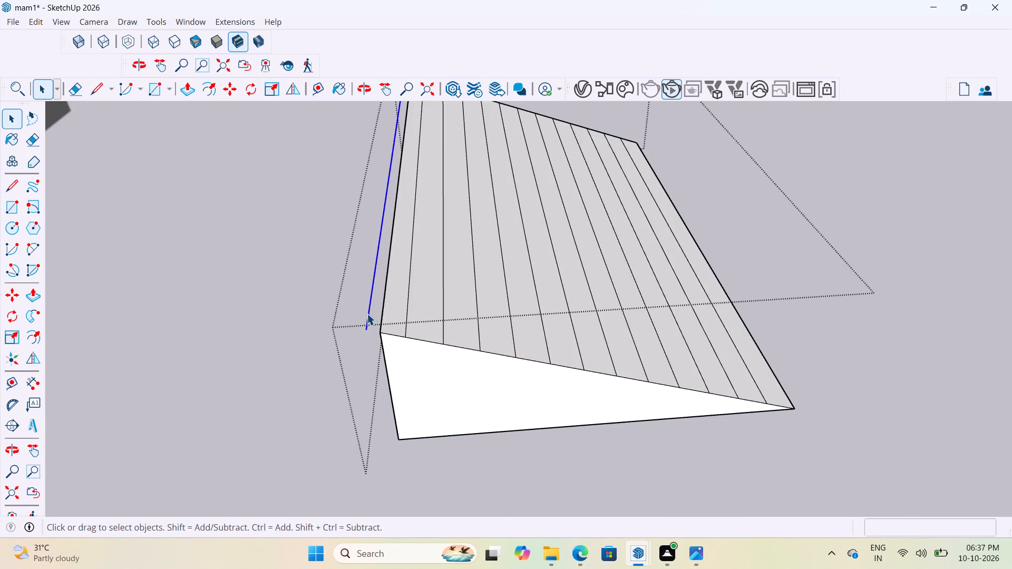
key("Delete")
scroll(367, 313, "down", 5)
scroll(606, 355, "down", 14)
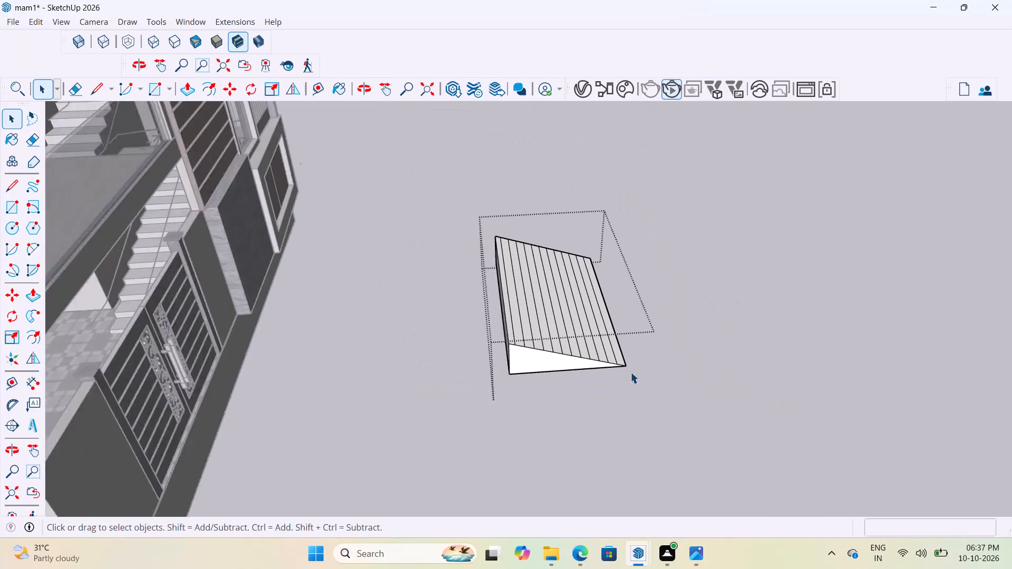
middle_click_drag(610, 357, 216, 335)
left_click(660, 251)
Push/pull the lowest strip of the ramp's sloped face outward by 0.4".
scroll(441, 328, "up", 6)
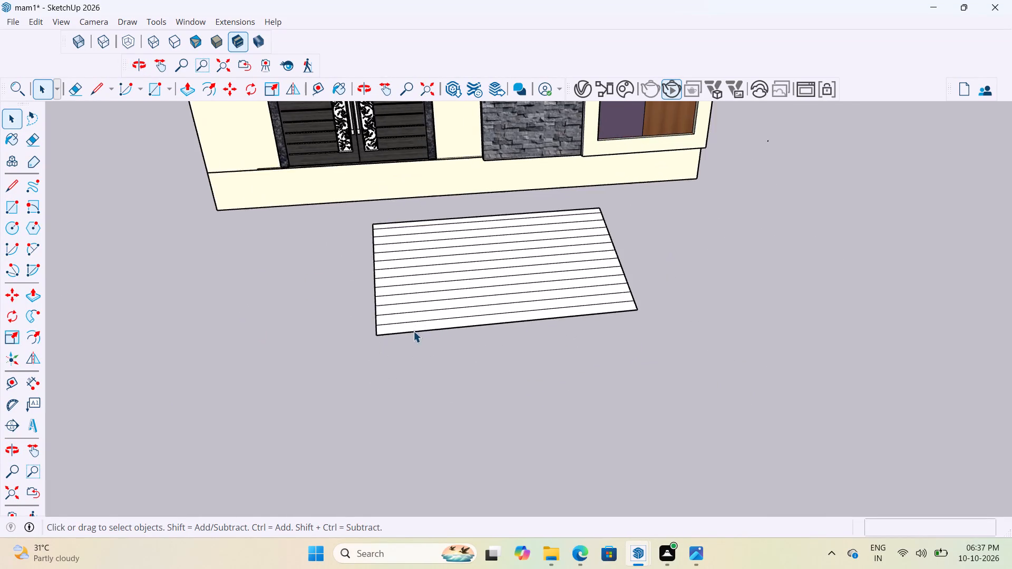
scroll(413, 331, "up", 9)
middle_click_drag(401, 283, 661, 266)
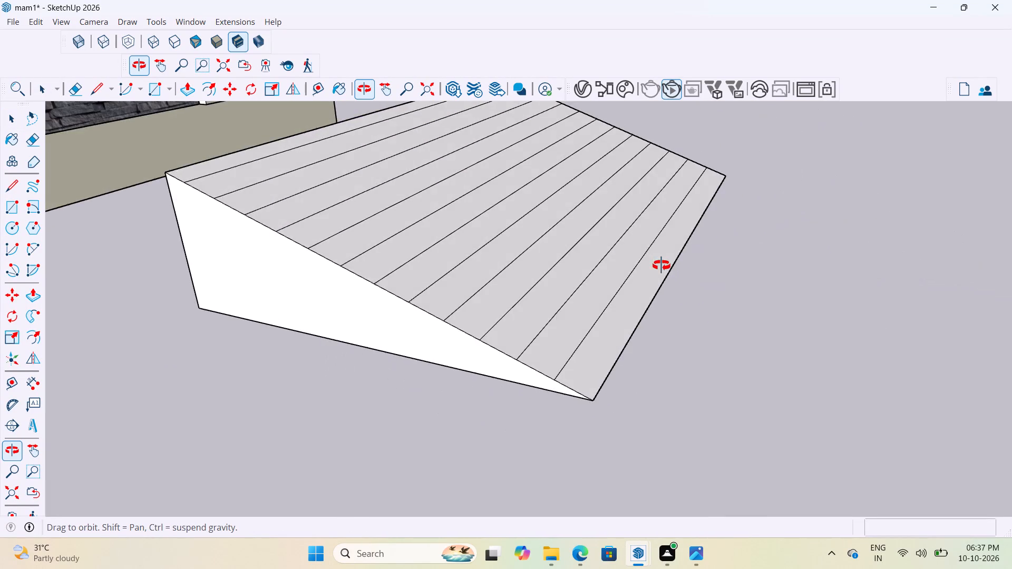
middle_click_drag(661, 266, 282, 335)
scroll(317, 299, "up", 7)
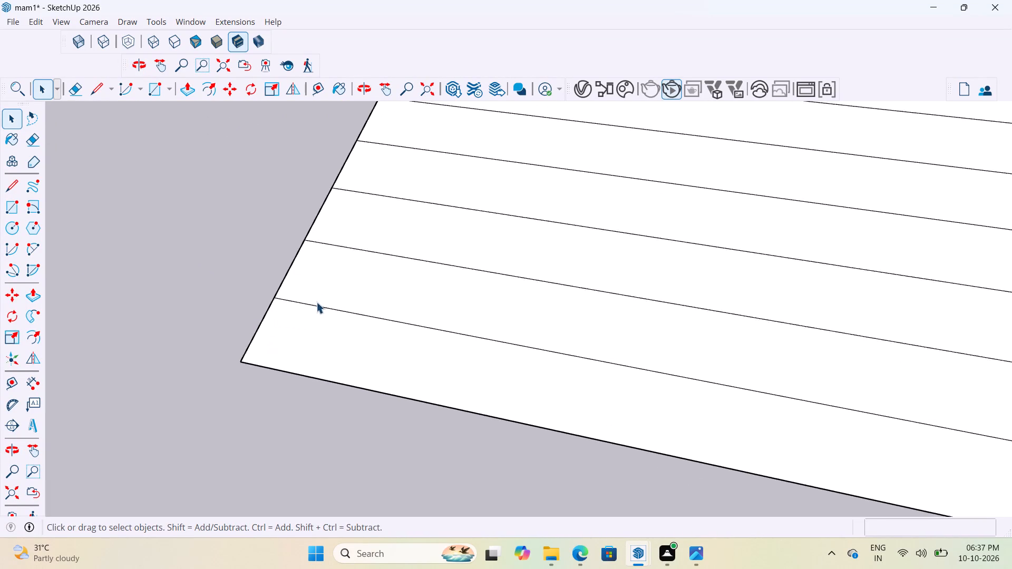
scroll(316, 302, "up", 13)
scroll(288, 364, "down", 13)
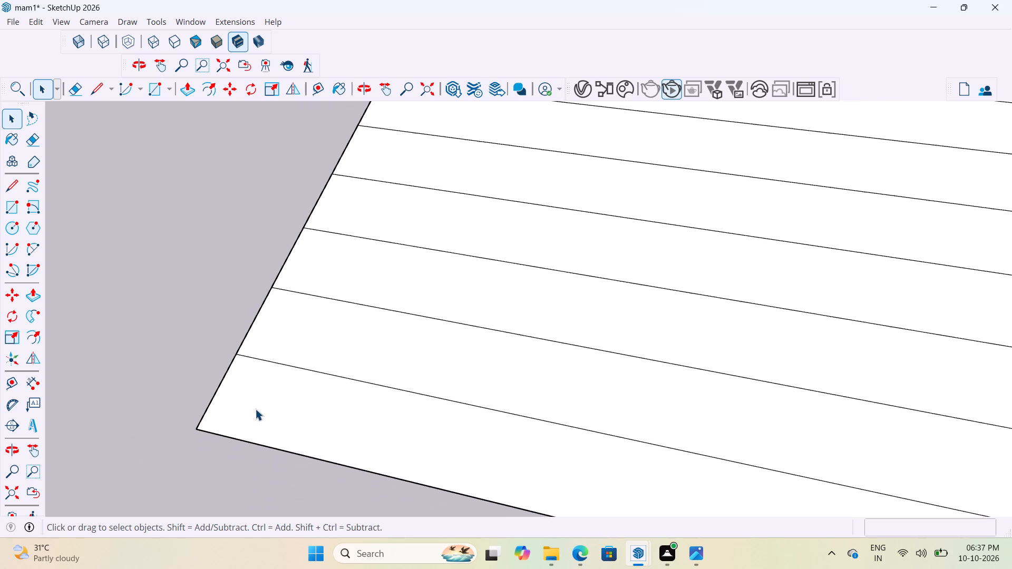
scroll(255, 409, "down", 9)
scroll(305, 431, "up", 8)
double_click(318, 411)
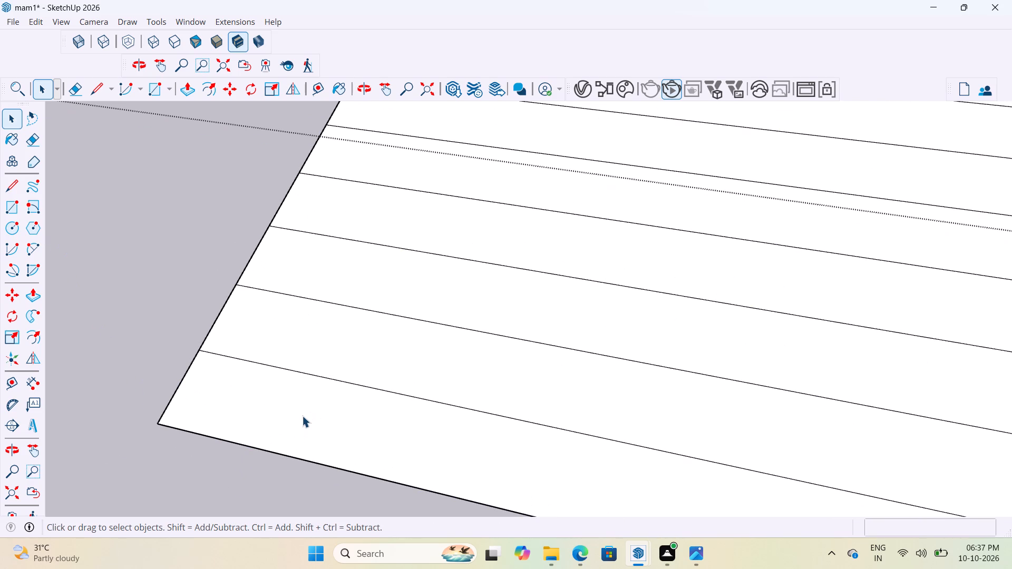
key("p")
left_click(332, 412)
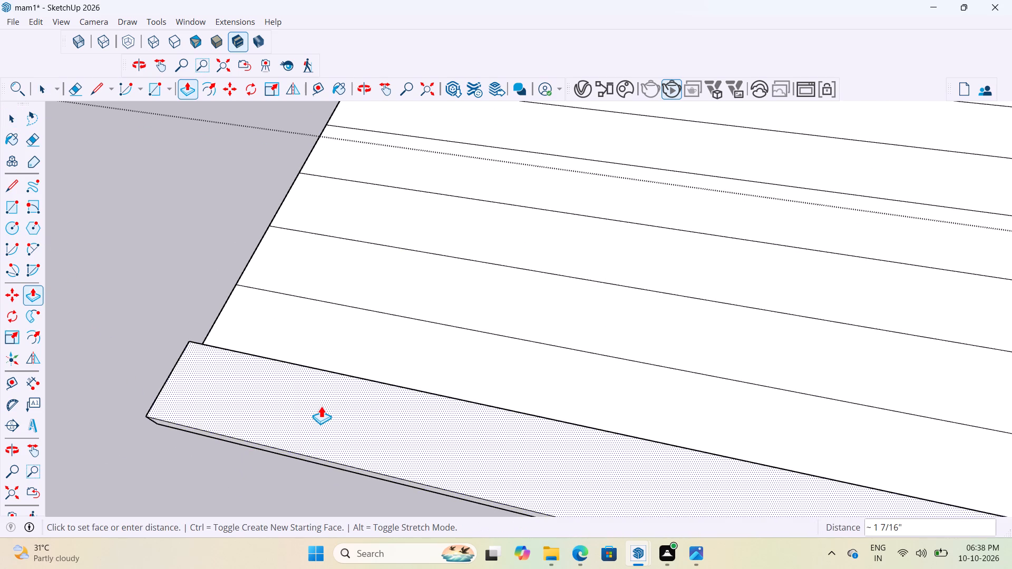
scroll(330, 417, "up", 5)
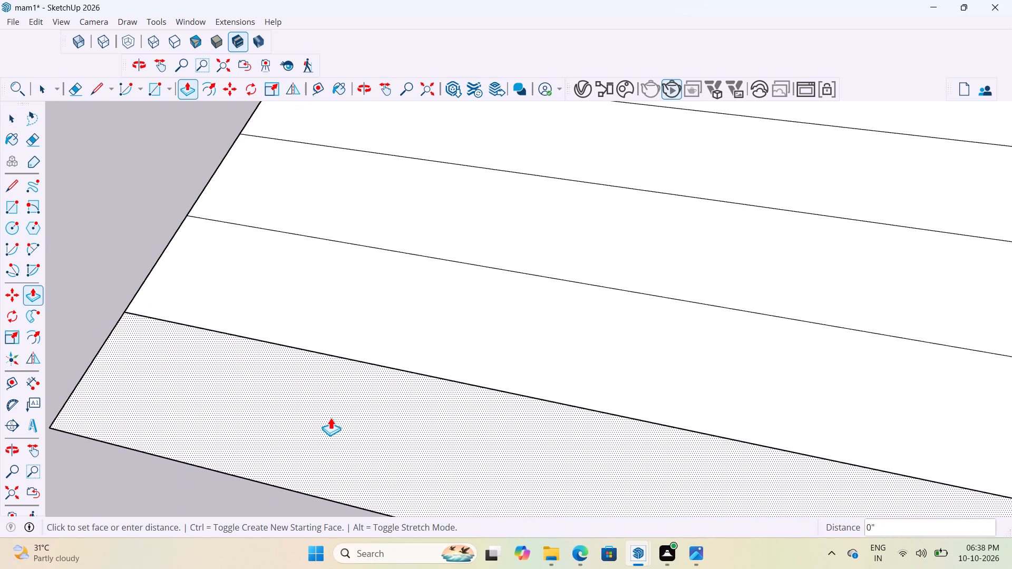
scroll(330, 417, "up", 3)
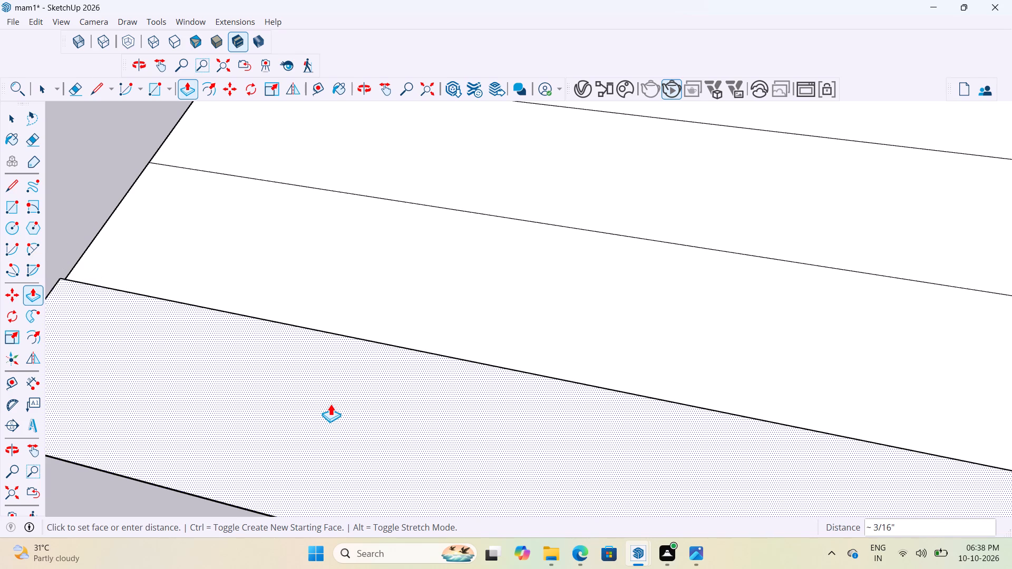
type("0.4\"")
key("Return")
Repeat the 0.4" push/pull on every second strip up the slope to the ramp's top edge, and leave the ramp's editing context.
scroll(569, 383, "down", 8)
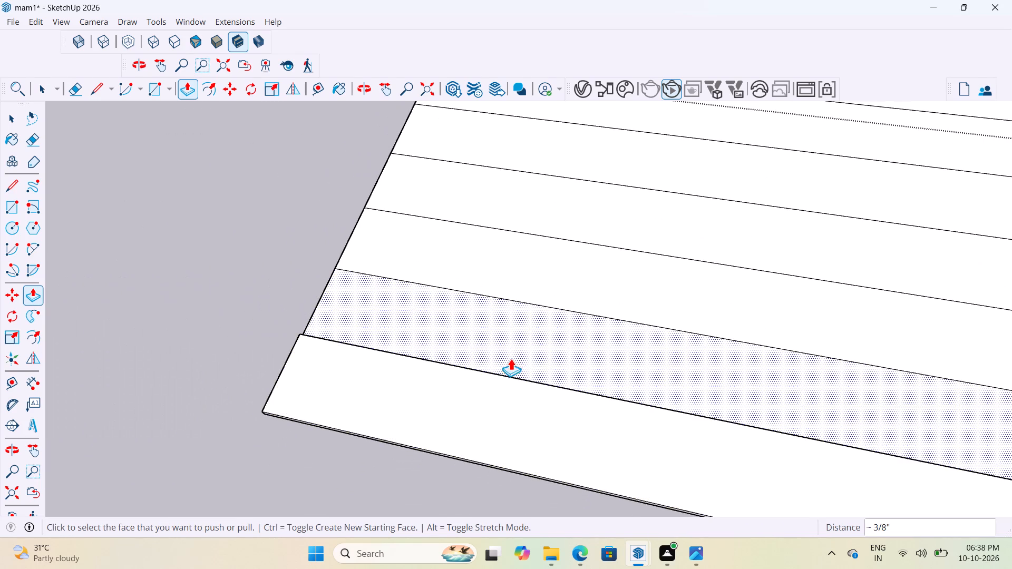
middle_click_drag(544, 346, 265, 332)
scroll(544, 346, "up", 1)
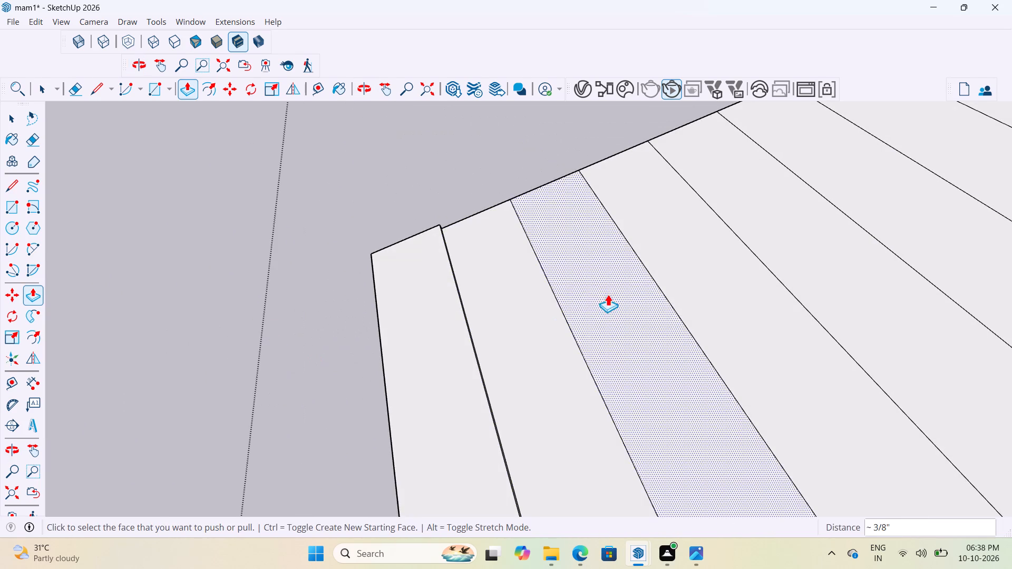
double_click(600, 296)
scroll(490, 303, "down", 9)
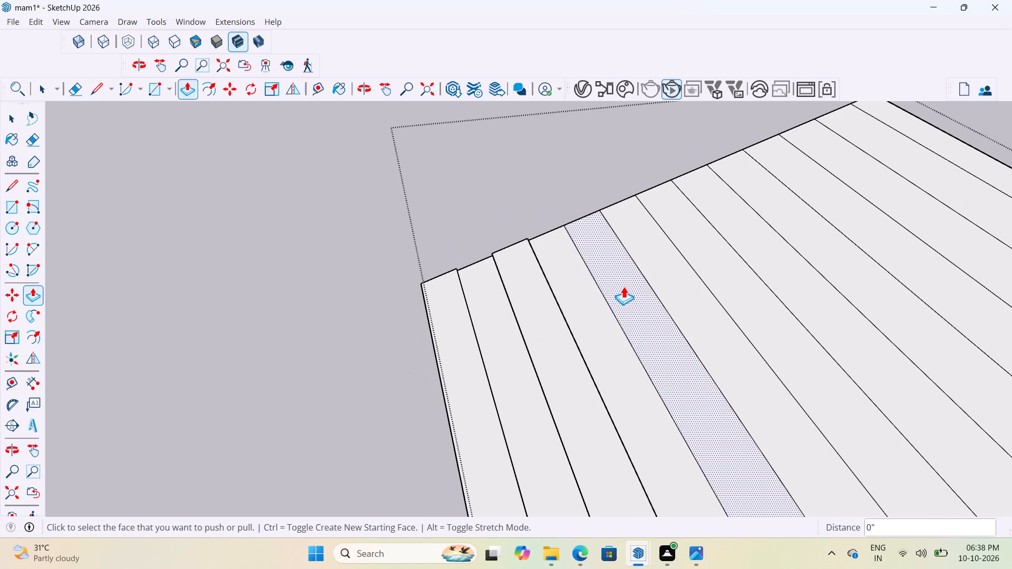
double_click(624, 286)
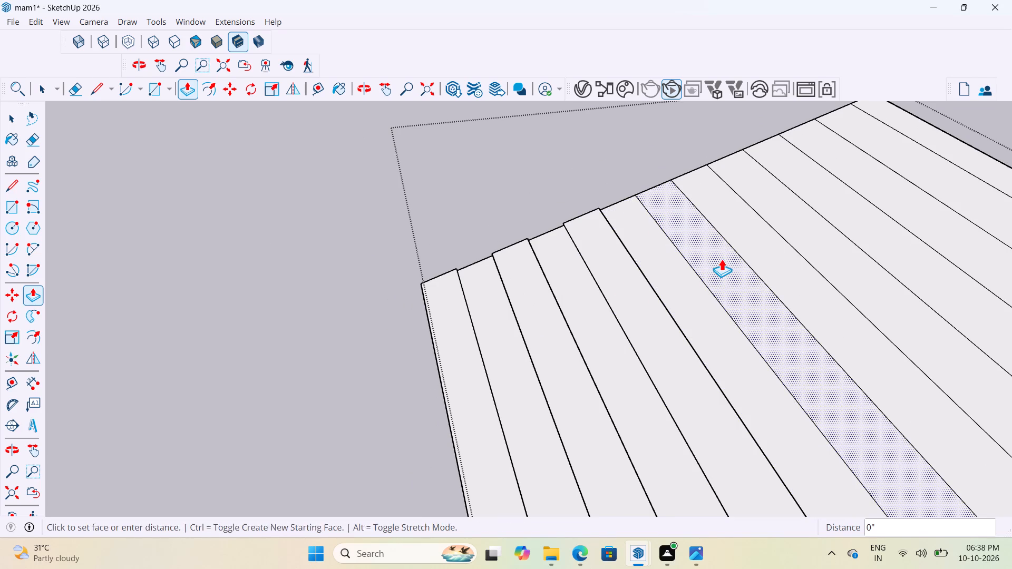
double_click(722, 259)
scroll(625, 297, "down", 5)
double_click(752, 258)
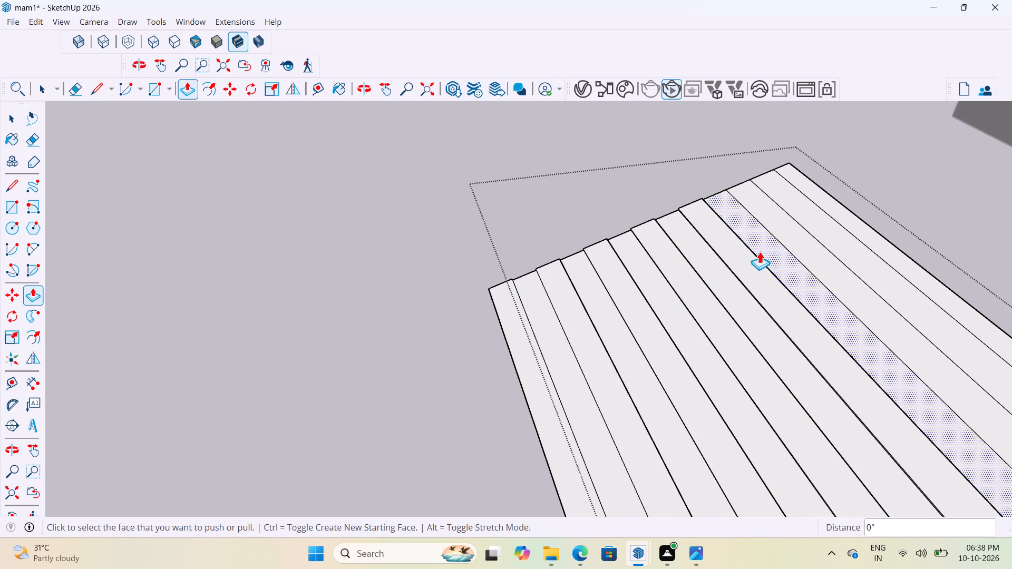
double_click(783, 230)
double_click(851, 220)
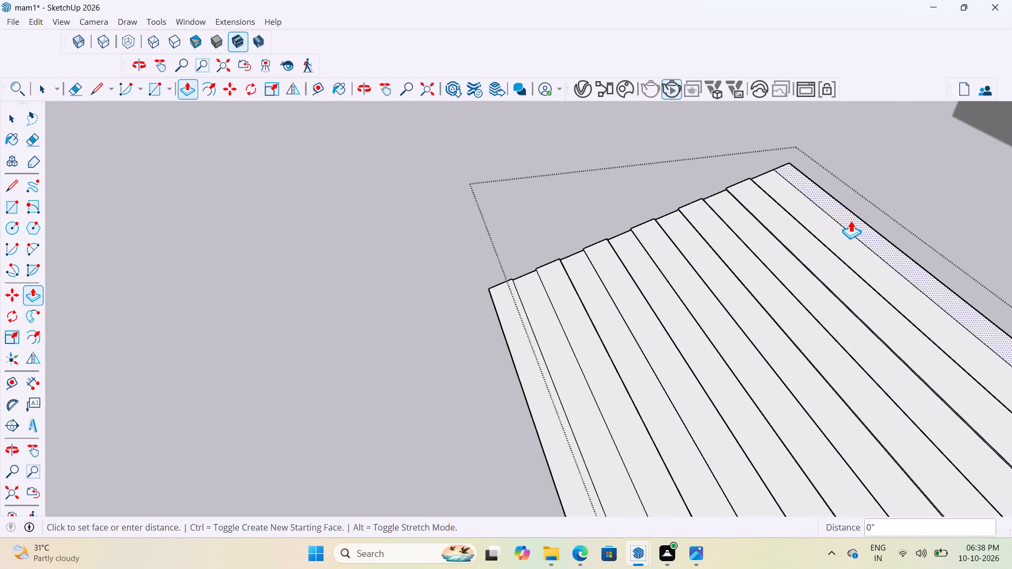
scroll(660, 213, "down", 13)
key("space")
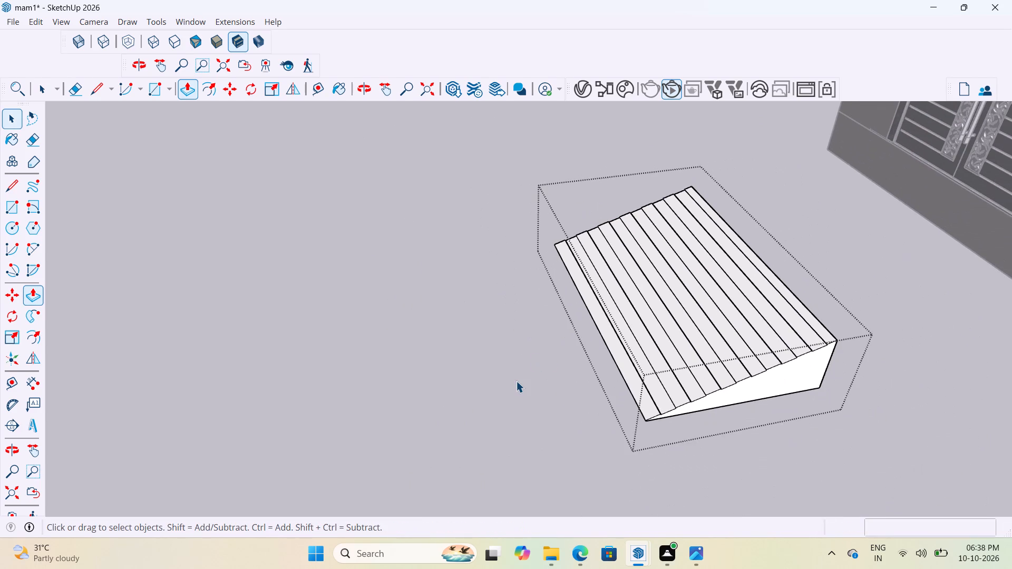
left_click(516, 381)
Examine the grooved ramp's surface and its position in front of the house from several angles.
scroll(672, 389, "up", 8)
middle_click_drag(708, 370, 747, 350)
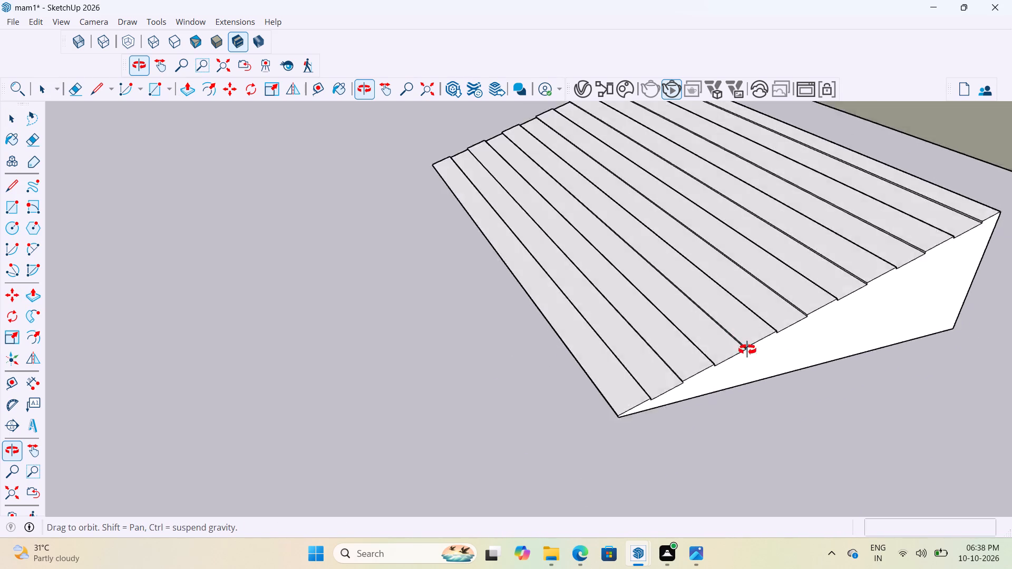
middle_click_drag(747, 350, 798, 368)
scroll(572, 418, "down", 5)
middle_click_drag(618, 403, 734, 420)
scroll(471, 429, "down", 8)
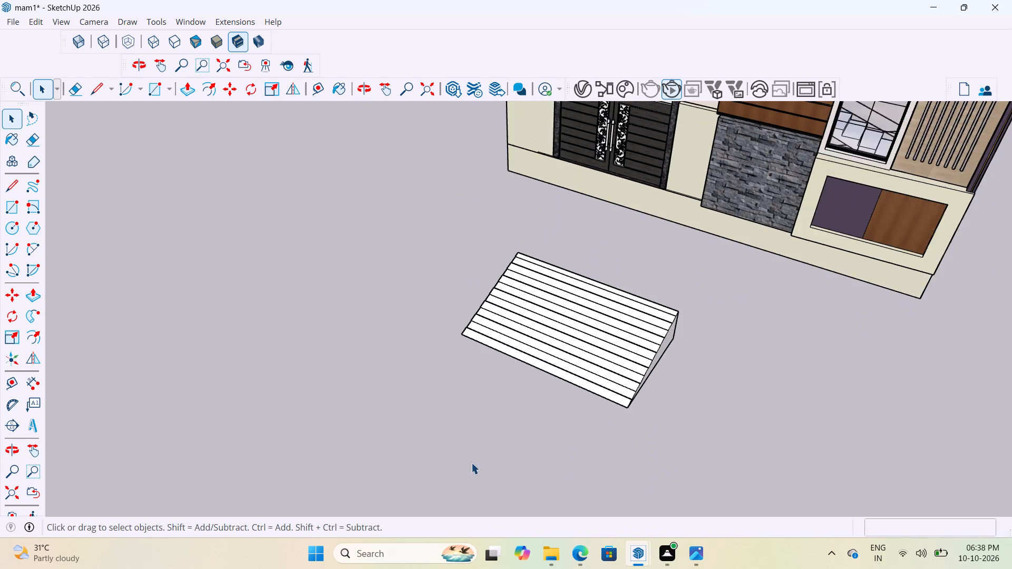
middle_click_drag(523, 437, 599, 439)
scroll(454, 462, "down", 14)
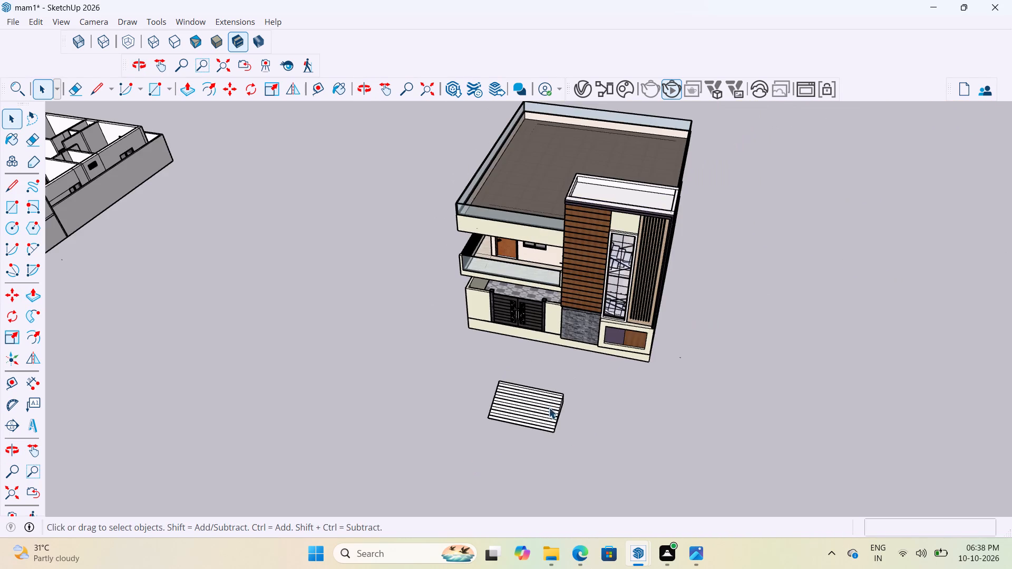
Sample the black granite material from the thin band beneath the roof terrace's glass railing.
scroll(553, 308, "up", 20)
scroll(553, 308, "up", 6)
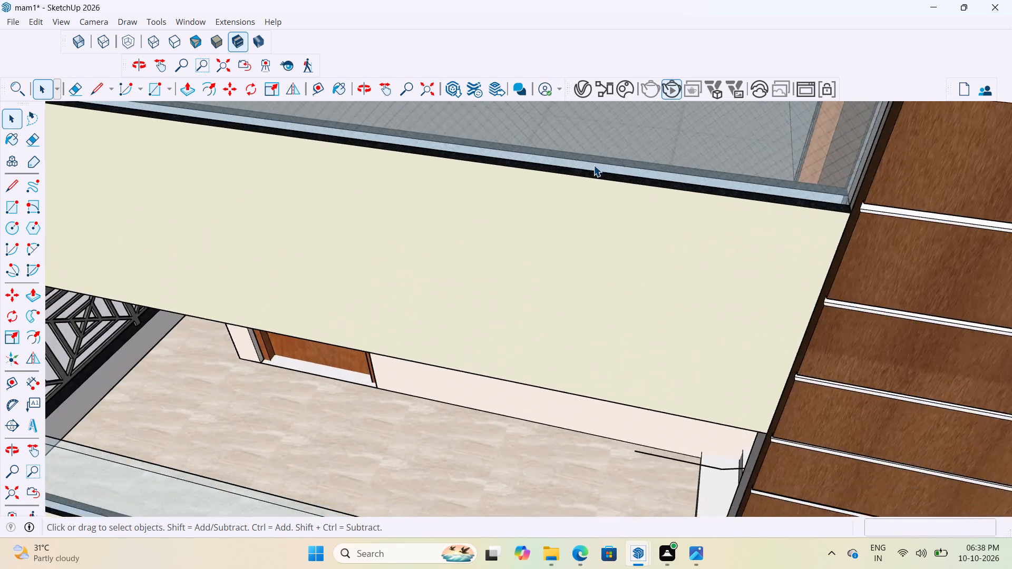
scroll(593, 165, "up", 12)
key("b")
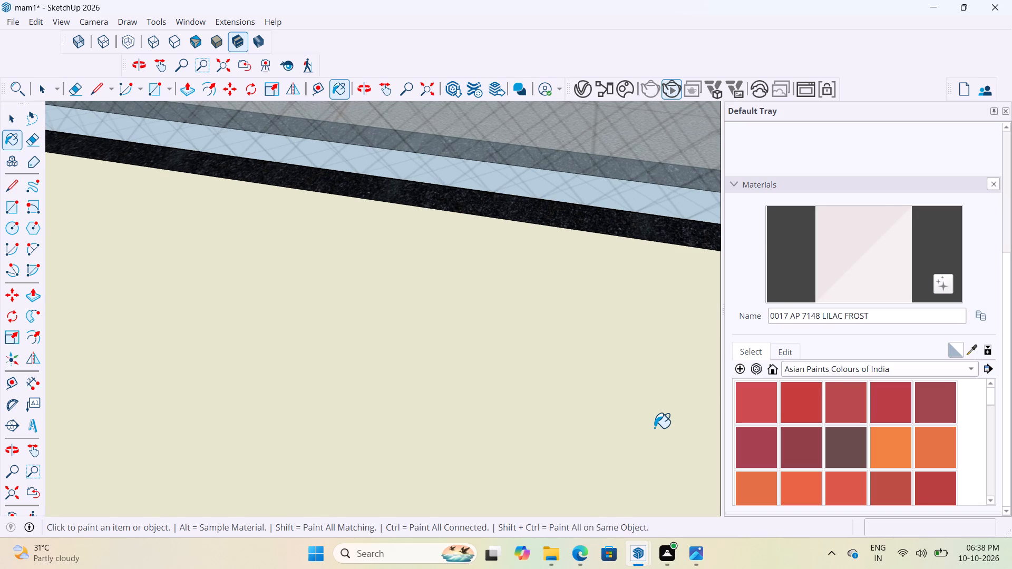
left_click(969, 351)
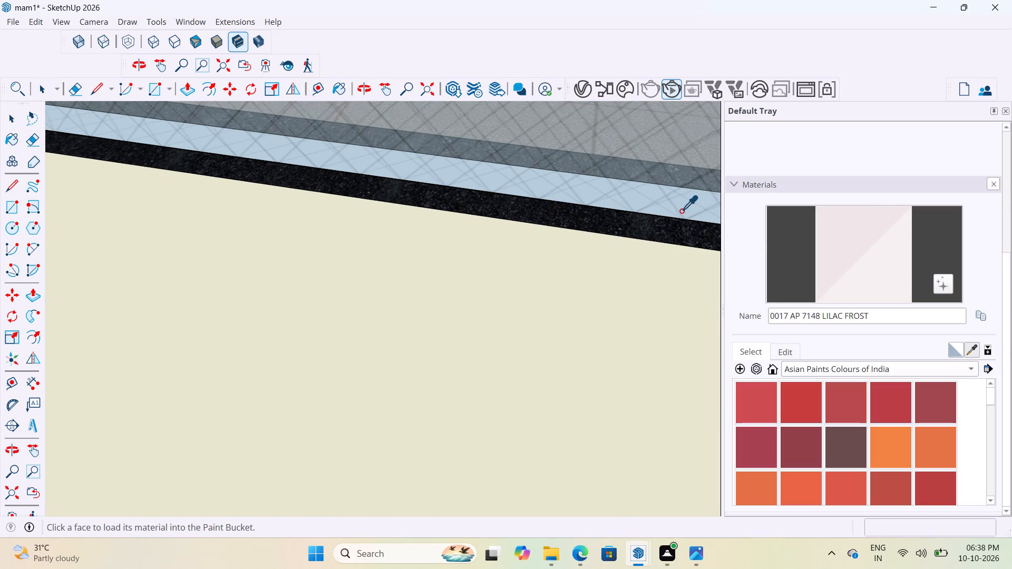
left_click(656, 228)
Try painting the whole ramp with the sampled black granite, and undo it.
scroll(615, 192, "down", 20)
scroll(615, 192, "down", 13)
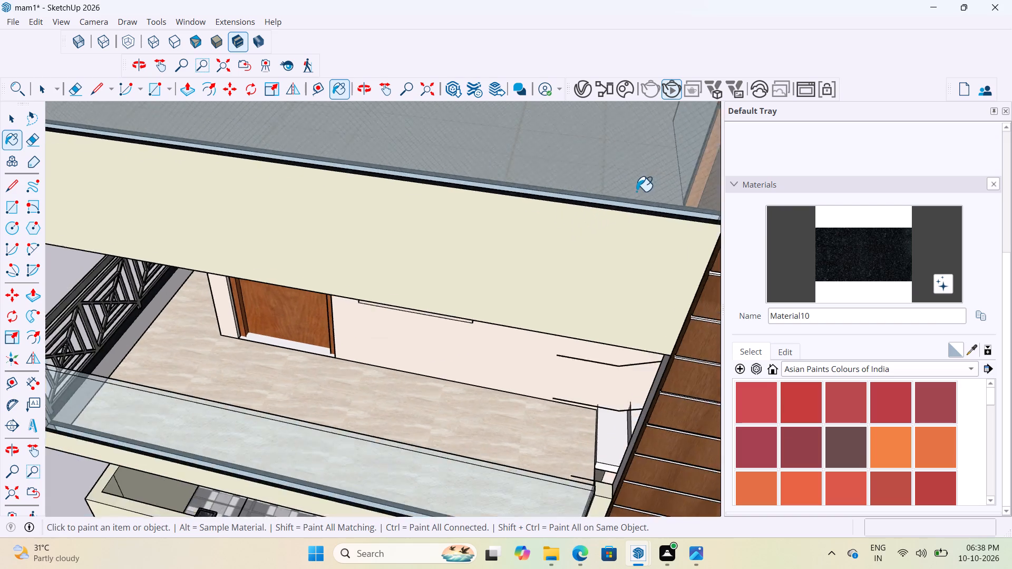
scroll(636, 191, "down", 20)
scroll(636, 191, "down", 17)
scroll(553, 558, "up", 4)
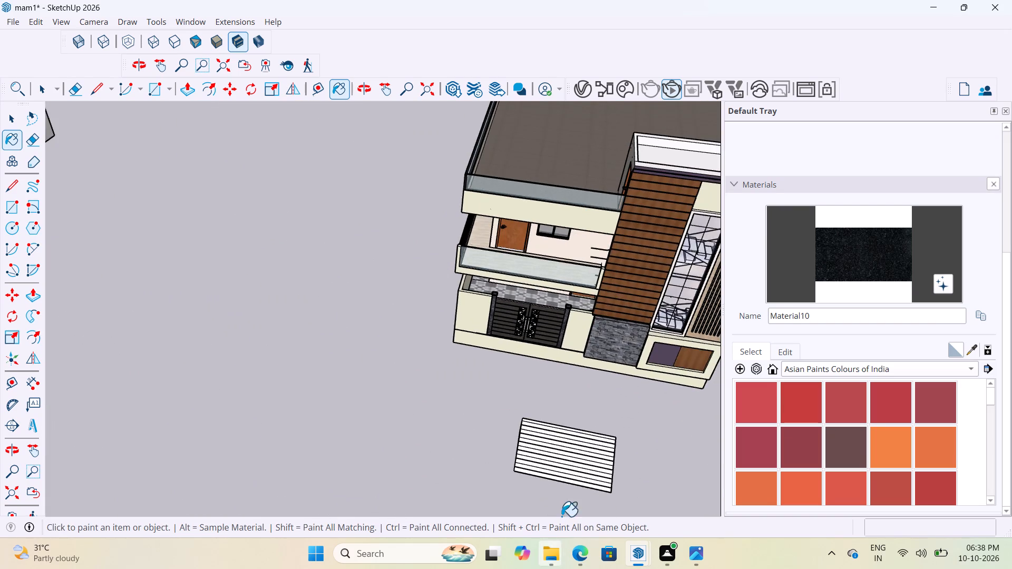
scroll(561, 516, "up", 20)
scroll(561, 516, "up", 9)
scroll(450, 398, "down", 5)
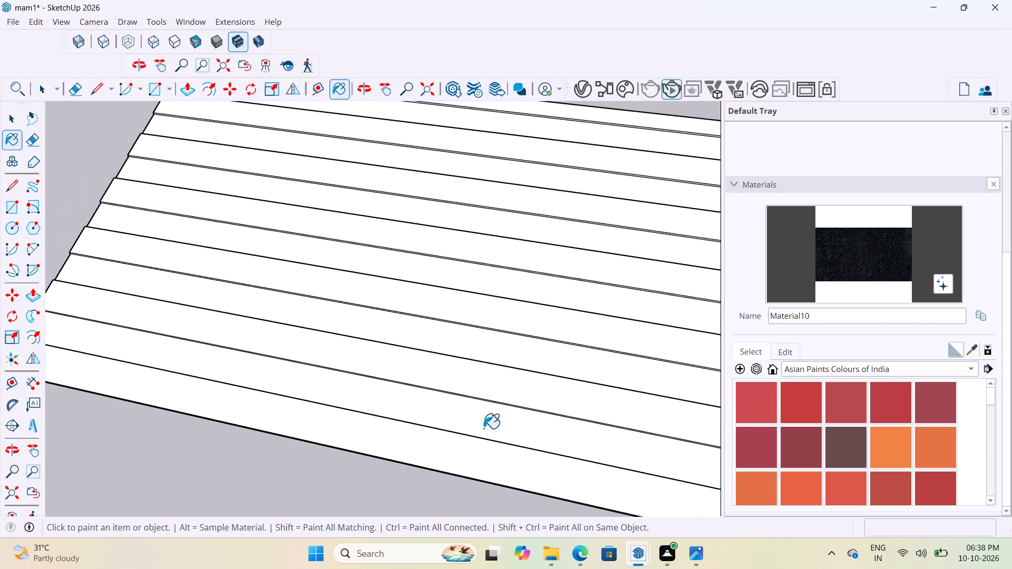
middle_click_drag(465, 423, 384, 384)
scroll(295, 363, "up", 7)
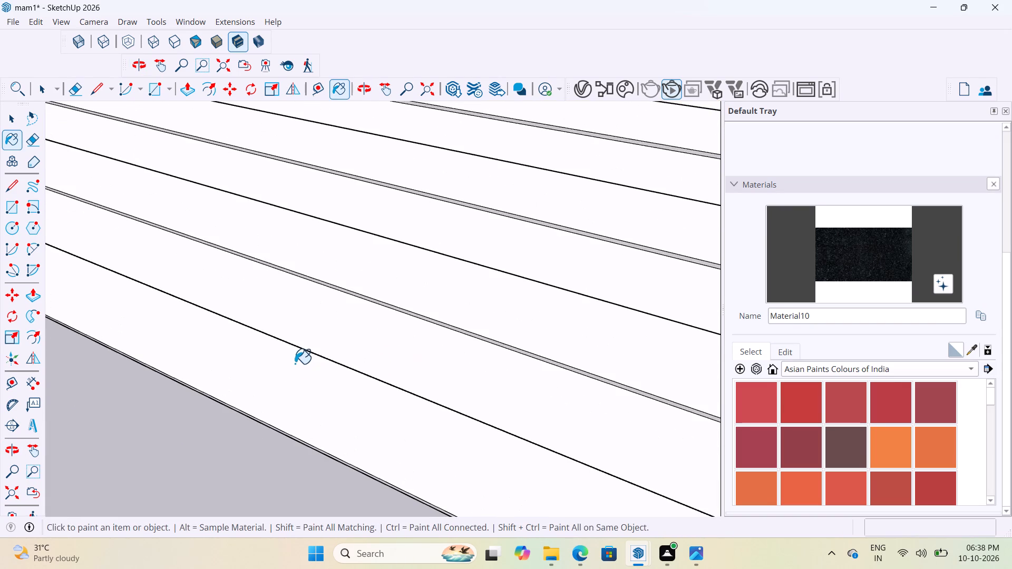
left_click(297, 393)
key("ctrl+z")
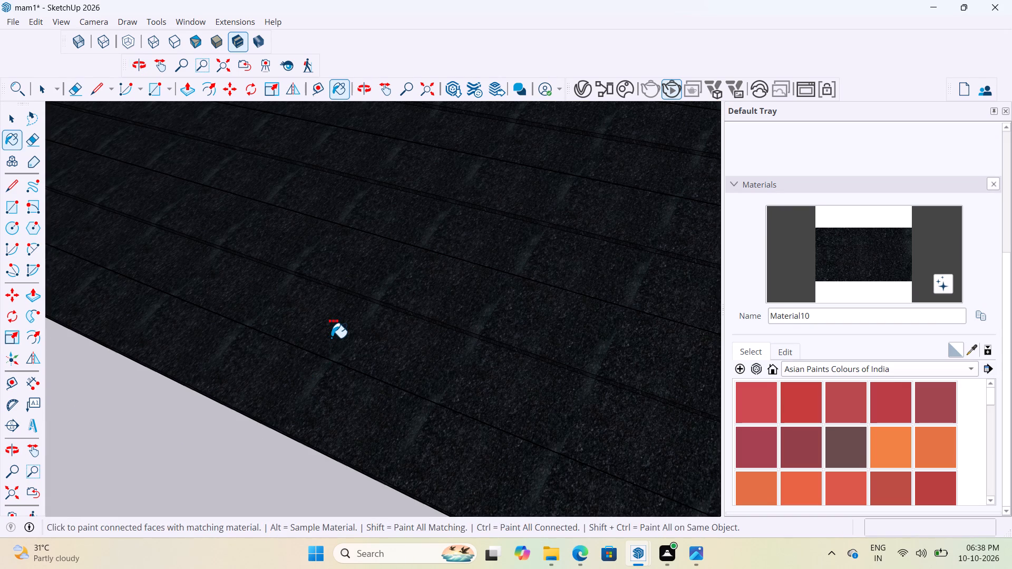
Inside the ramp's group, paint its seven raised strips with the black granite Material10, and leave the editing context.
key("space")
key("space")
double_click(313, 384)
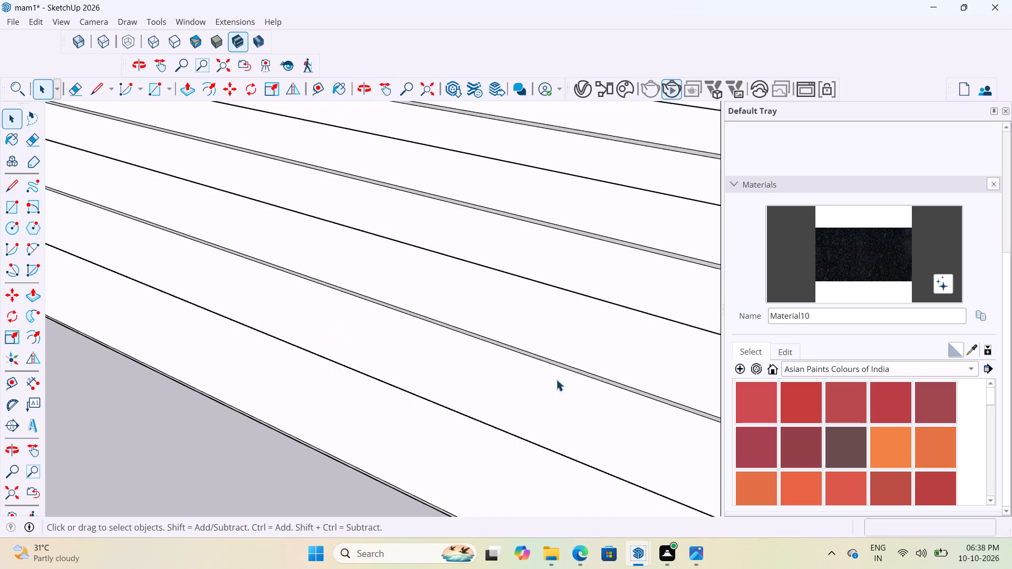
left_click(455, 437)
left_click(871, 244)
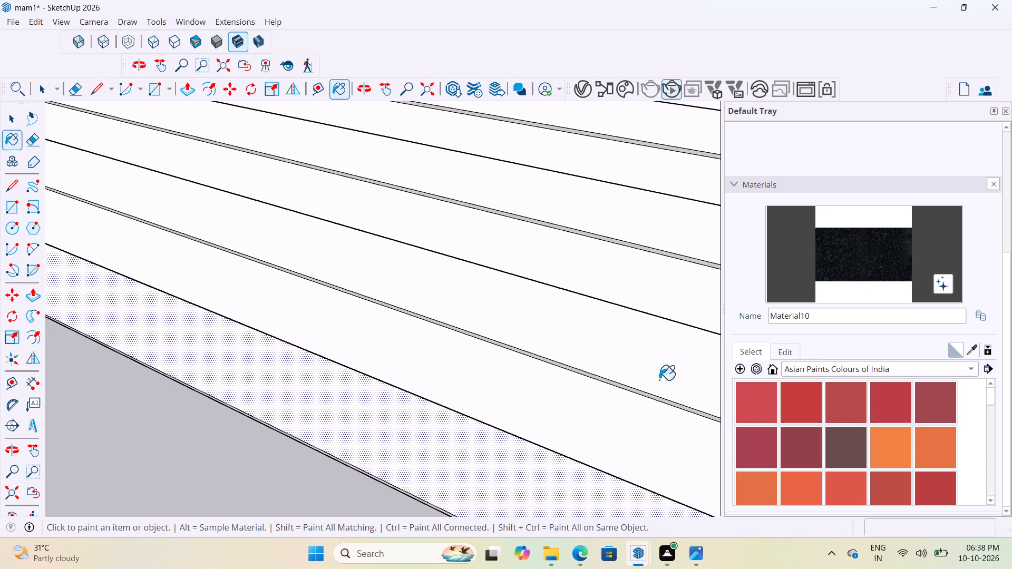
left_click(502, 487)
left_click(560, 342)
scroll(468, 415, "down", 3)
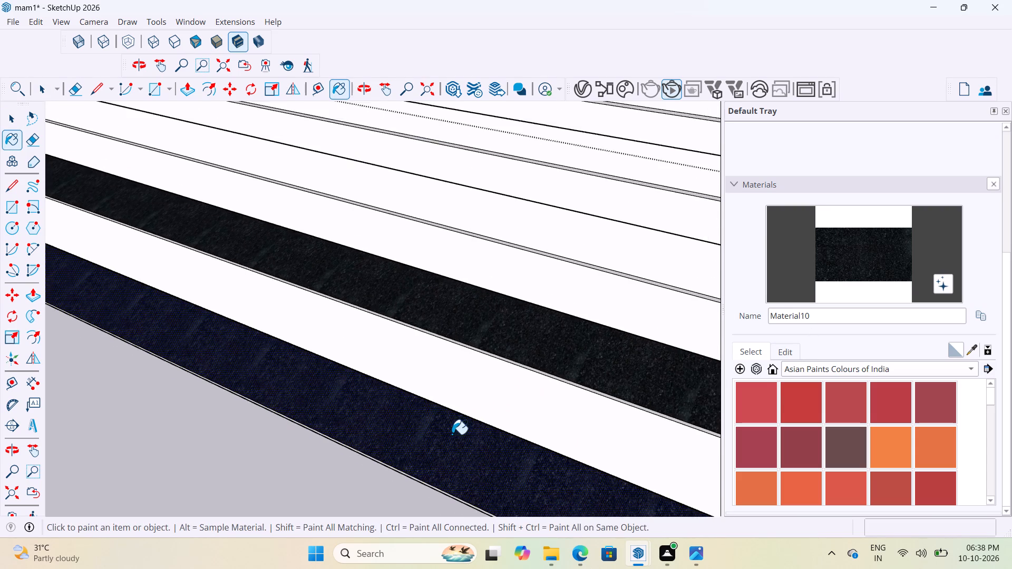
scroll(452, 434, "down", 6)
scroll(524, 328, "up", 3)
left_click(530, 317)
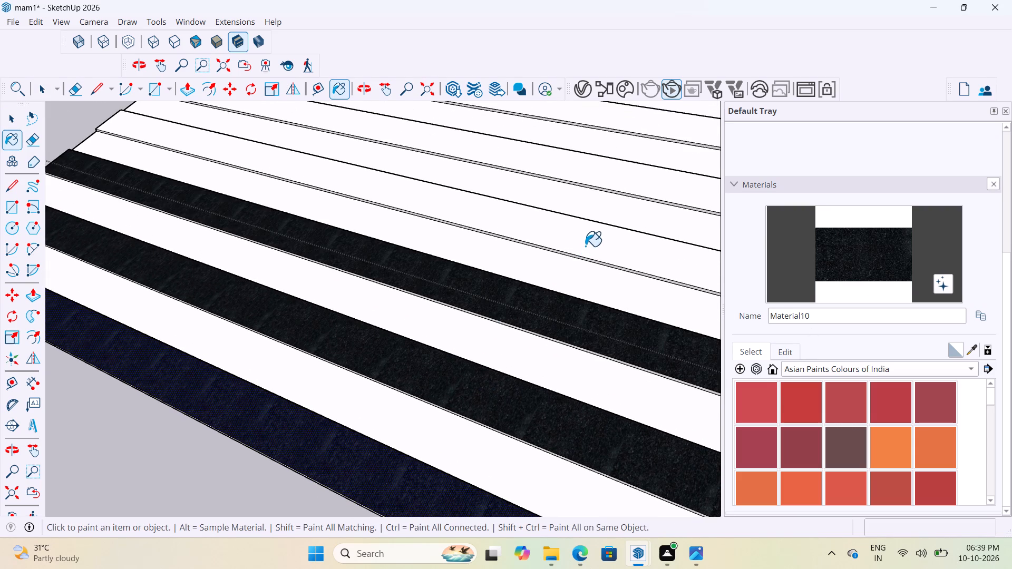
left_click(585, 246)
scroll(463, 345, "down", 4)
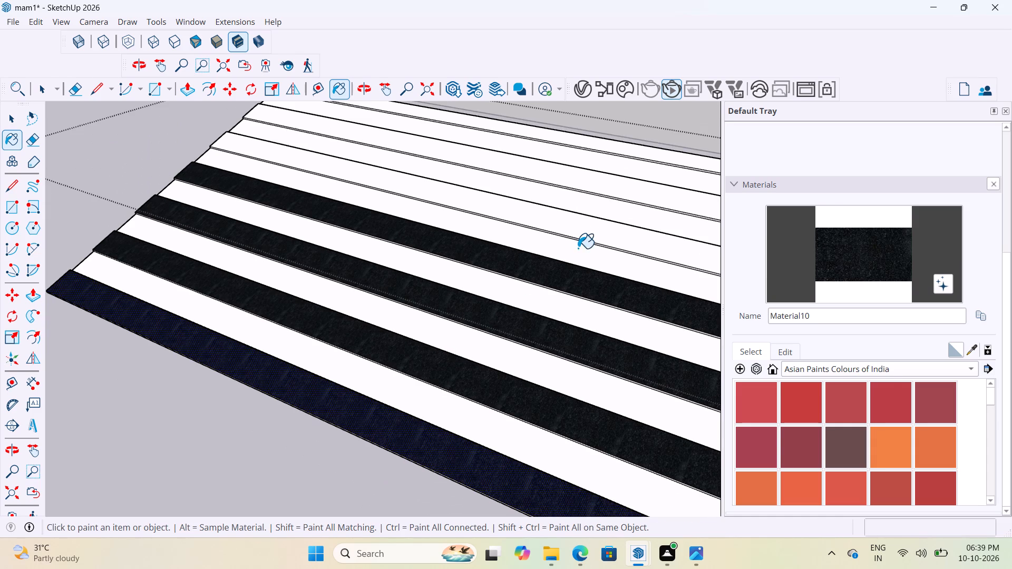
left_click(589, 232)
left_click(621, 190)
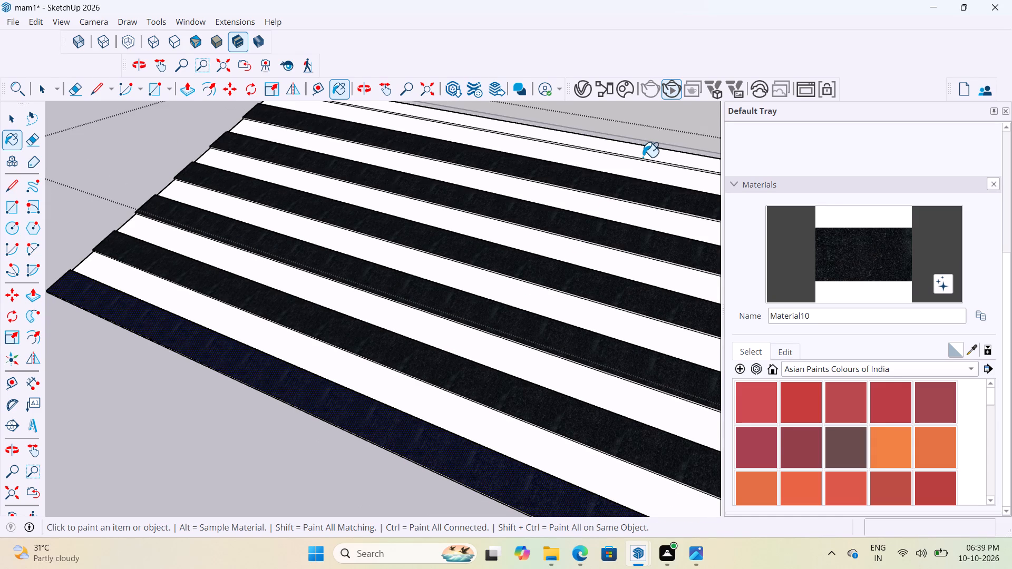
left_click(646, 153)
scroll(384, 313, "down", 9)
key("space")
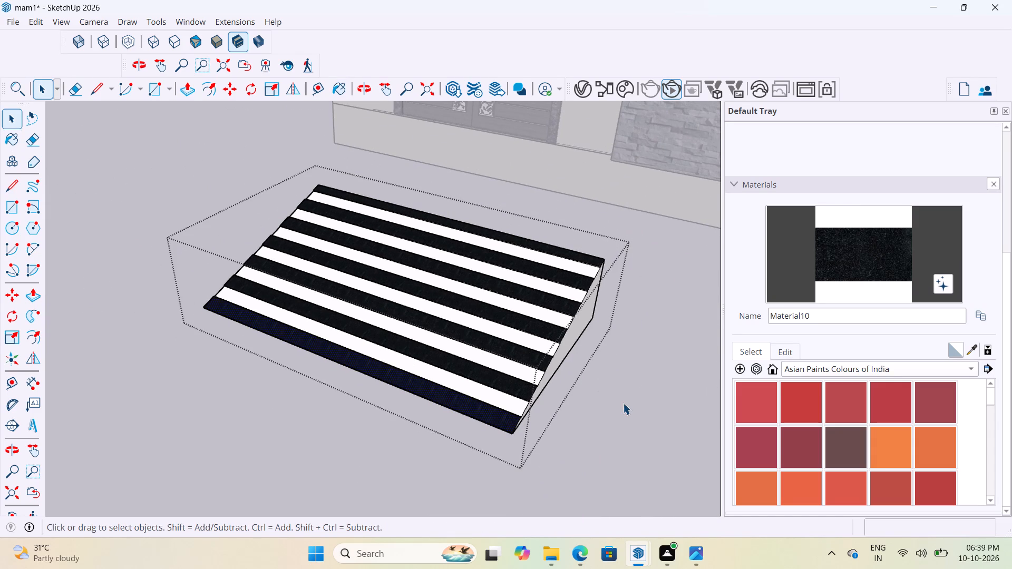
left_click(623, 403)
Switch the material library to Asian Paints Whites.
scroll(508, 357, "up", 7)
scroll(816, 452, "up", 3)
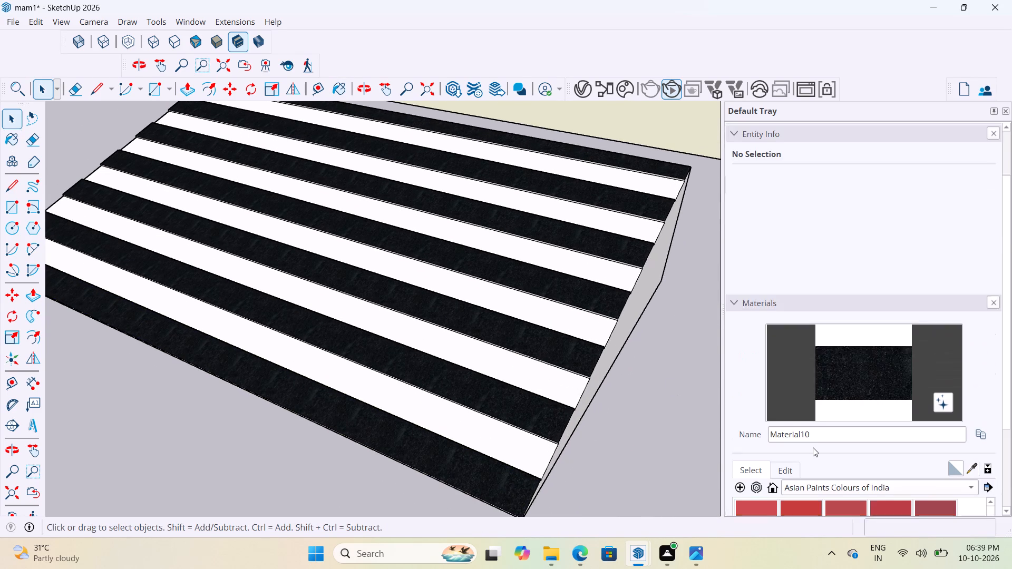
scroll(813, 447, "up", 6)
scroll(830, 436, "down", 14)
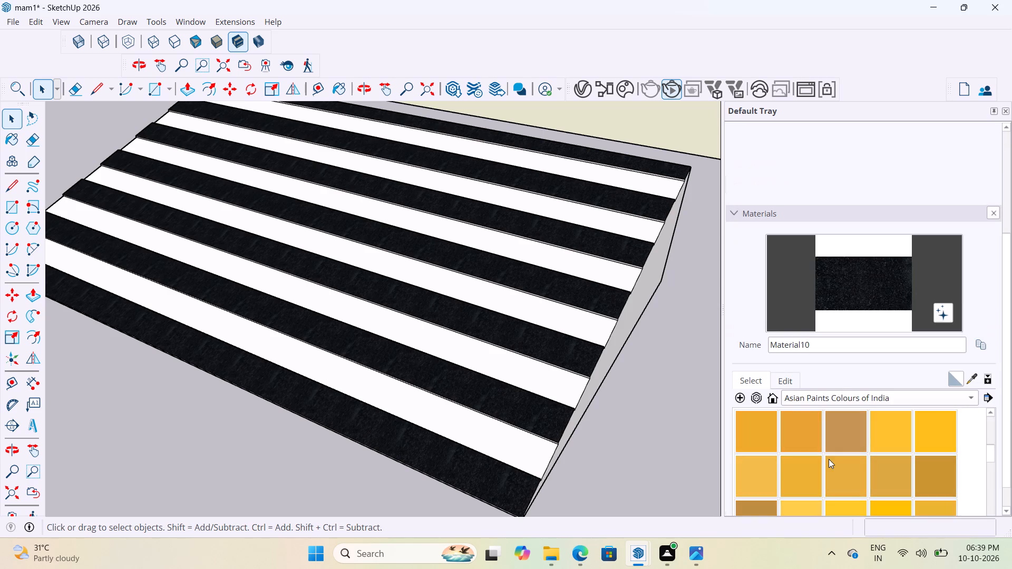
scroll(829, 459, "down", 5)
left_click(810, 398)
left_click(832, 401)
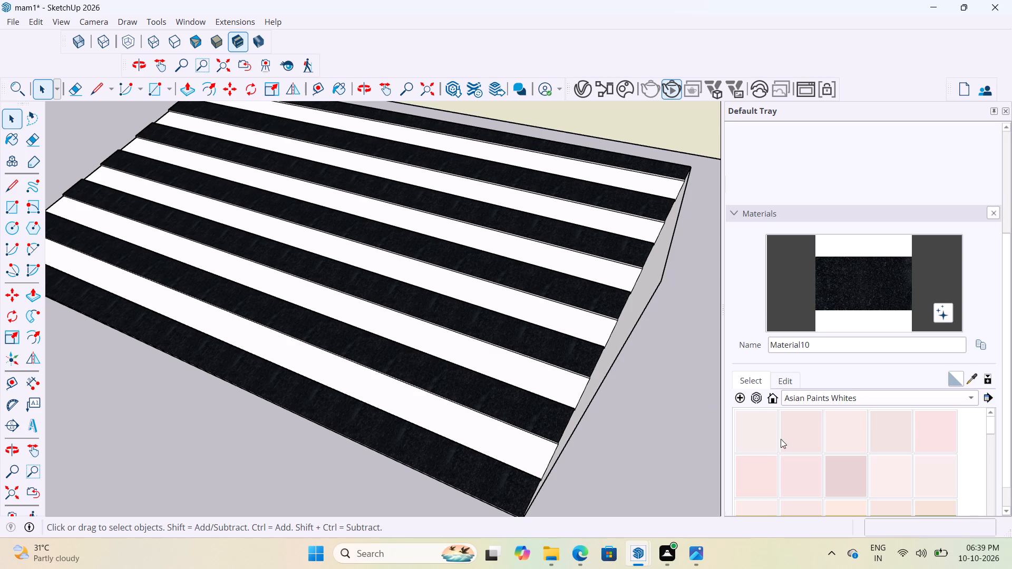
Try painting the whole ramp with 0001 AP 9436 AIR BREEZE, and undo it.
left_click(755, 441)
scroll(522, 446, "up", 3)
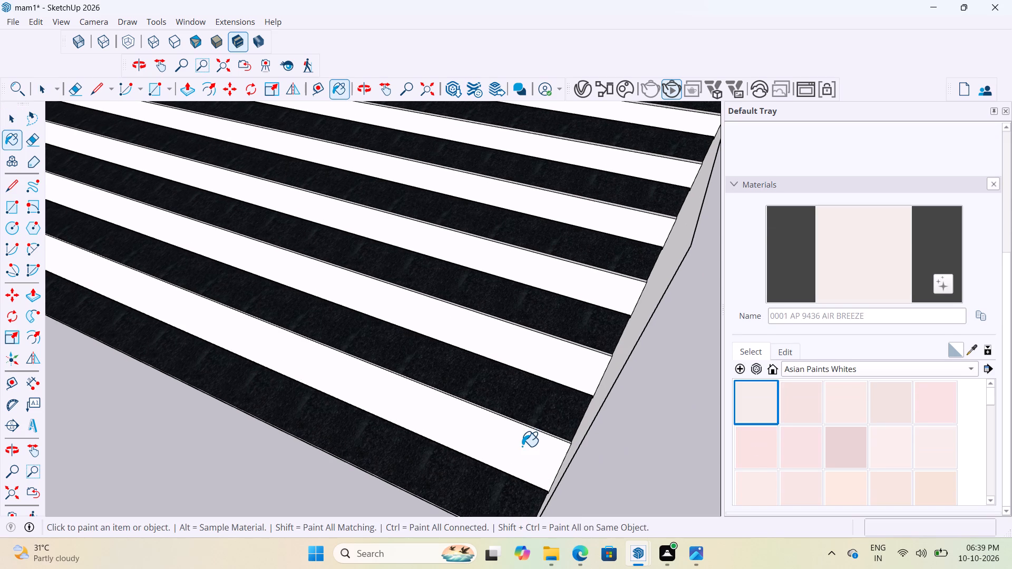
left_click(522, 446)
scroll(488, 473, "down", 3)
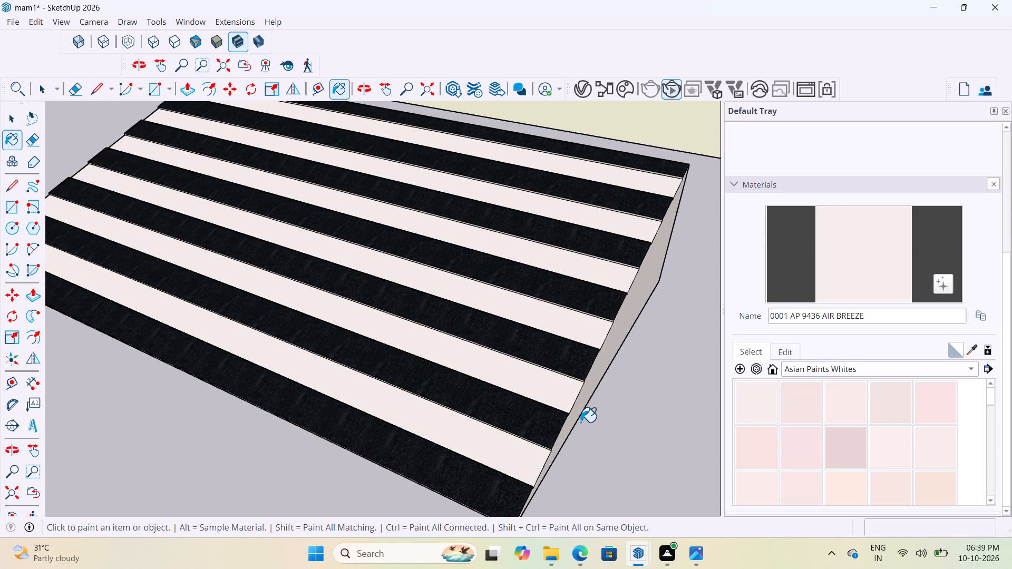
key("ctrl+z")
Inside the ramp's group, paint the six recessed strips between the black ones with 0001 AP 9436 AIR BREEZE.
key("space")
double_click(515, 456)
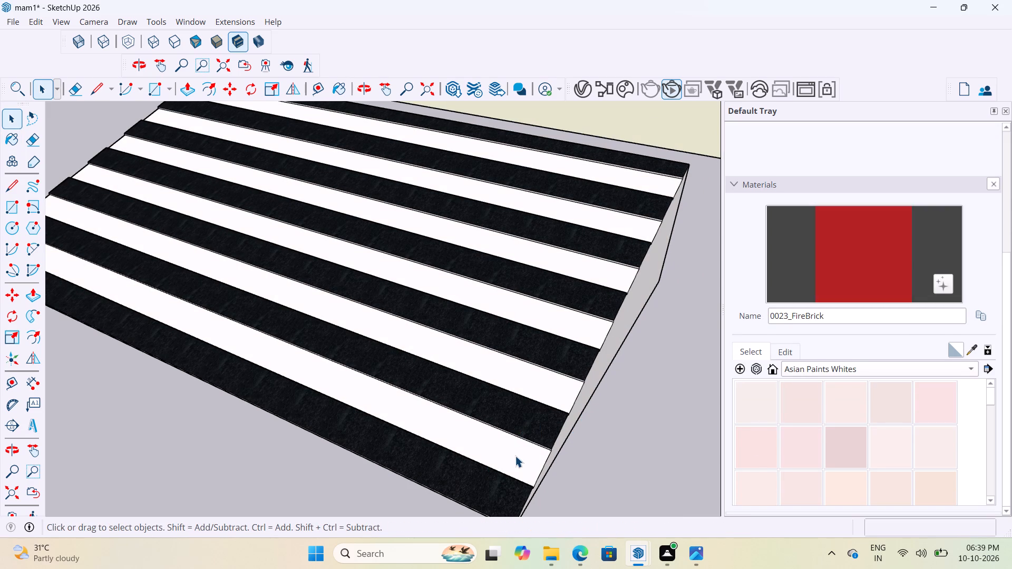
left_click(758, 406)
scroll(546, 448, "up", 2)
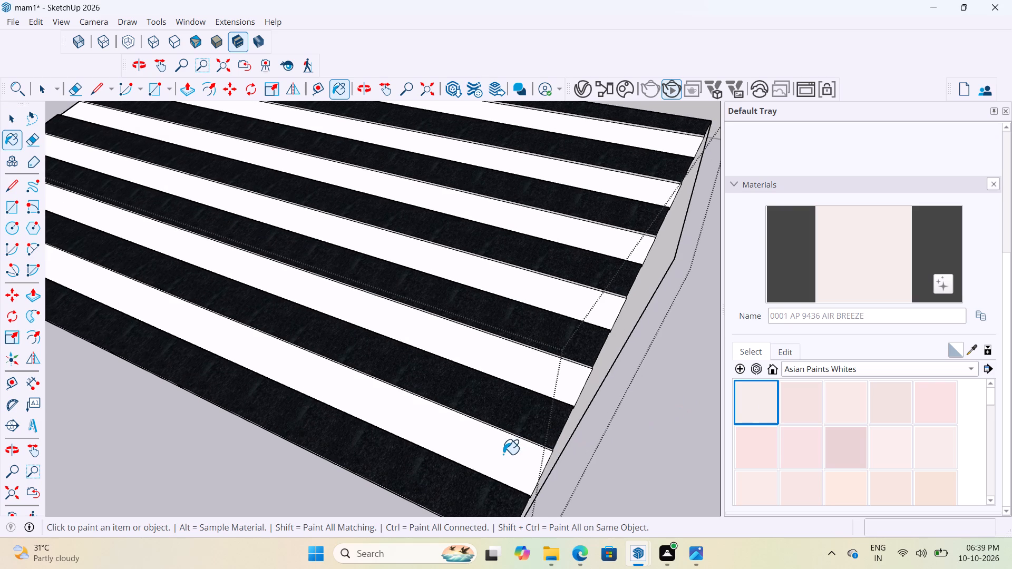
left_click(503, 455)
left_click(537, 374)
left_click(568, 307)
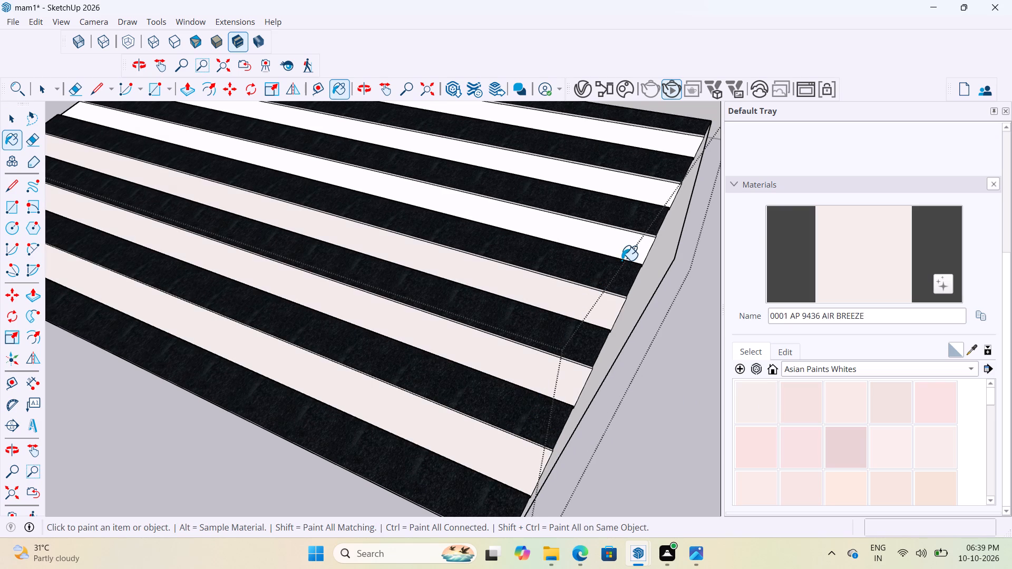
left_click(609, 240)
scroll(602, 277, "down", 3)
scroll(659, 202, "up", 2)
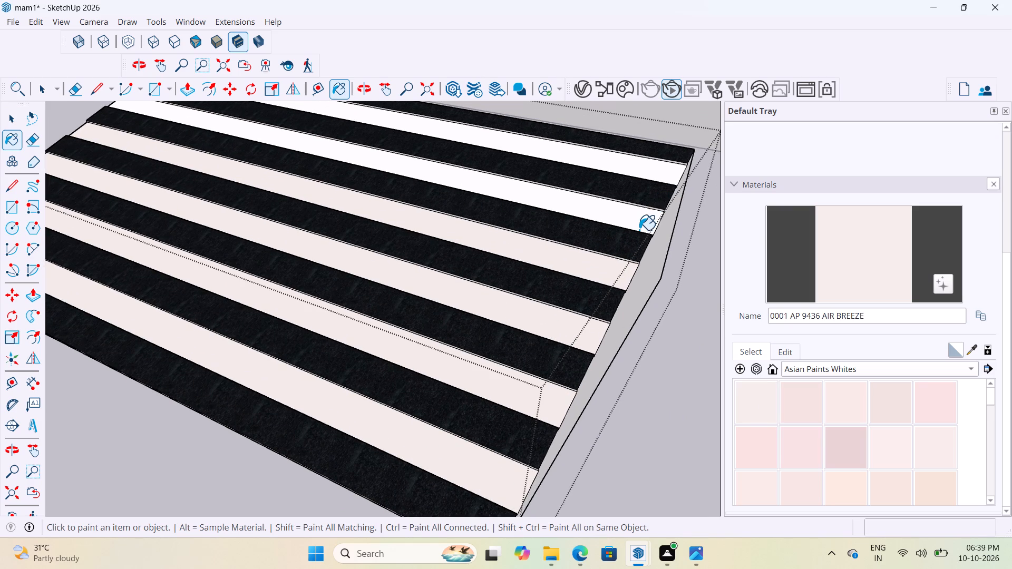
left_click(639, 230)
left_click(654, 178)
Sample the black granite from a raised strip, paint the ramp's two triangular sides and tall back face with it, and leave the editing context.
scroll(667, 273, "up", 2)
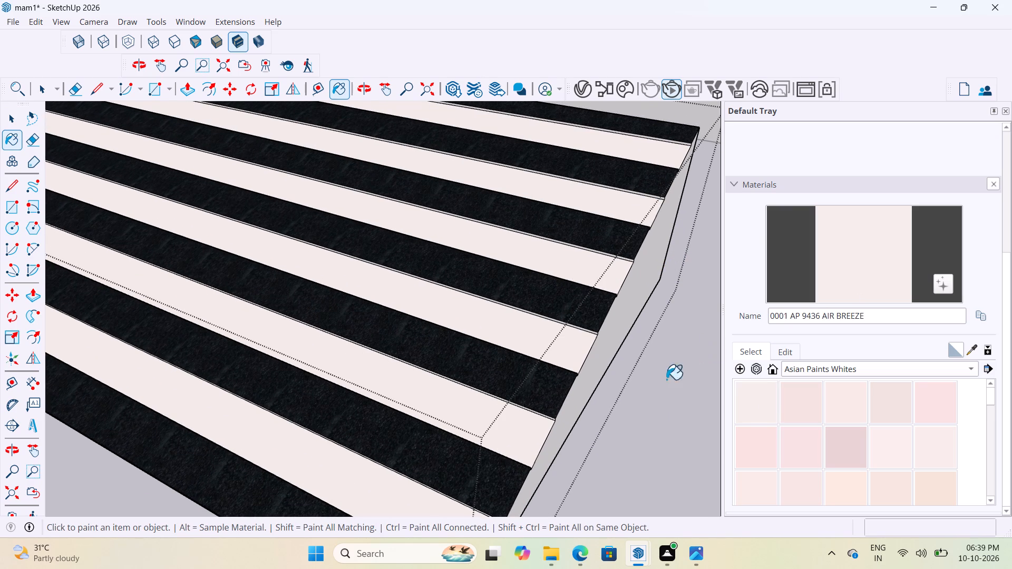
left_click(970, 351)
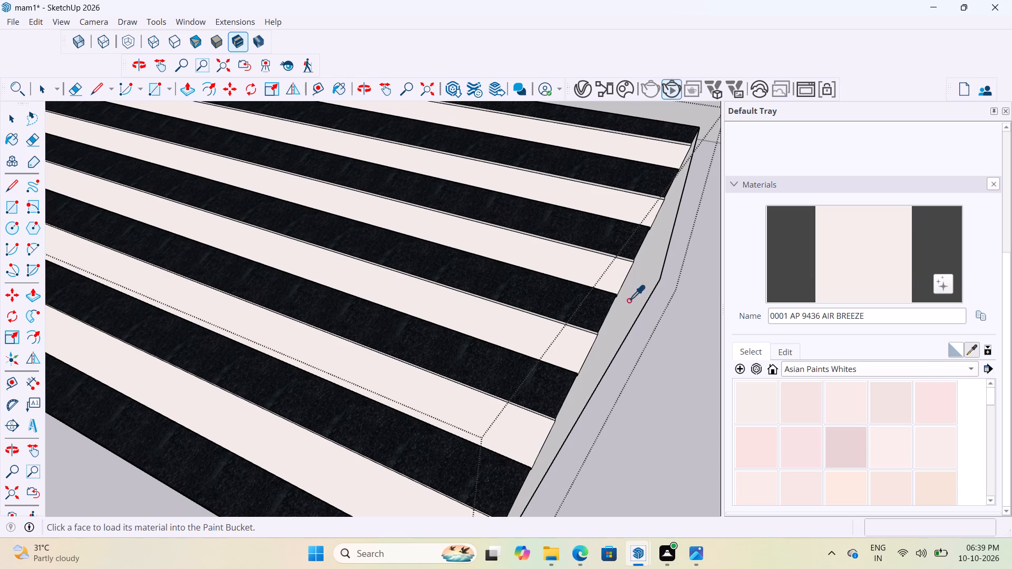
left_click(592, 307)
left_click(632, 304)
scroll(627, 342, "down", 4)
middle_click_drag(572, 340, 616, 342)
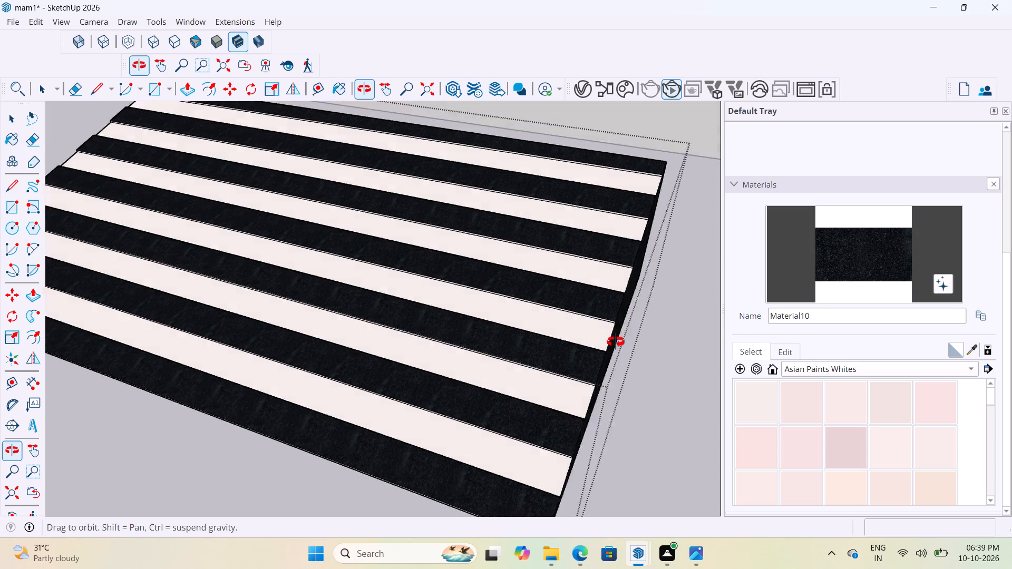
middle_click_drag(616, 342, 873, 330)
scroll(874, 330, "down", 10)
middle_click_drag(418, 391, 547, 332)
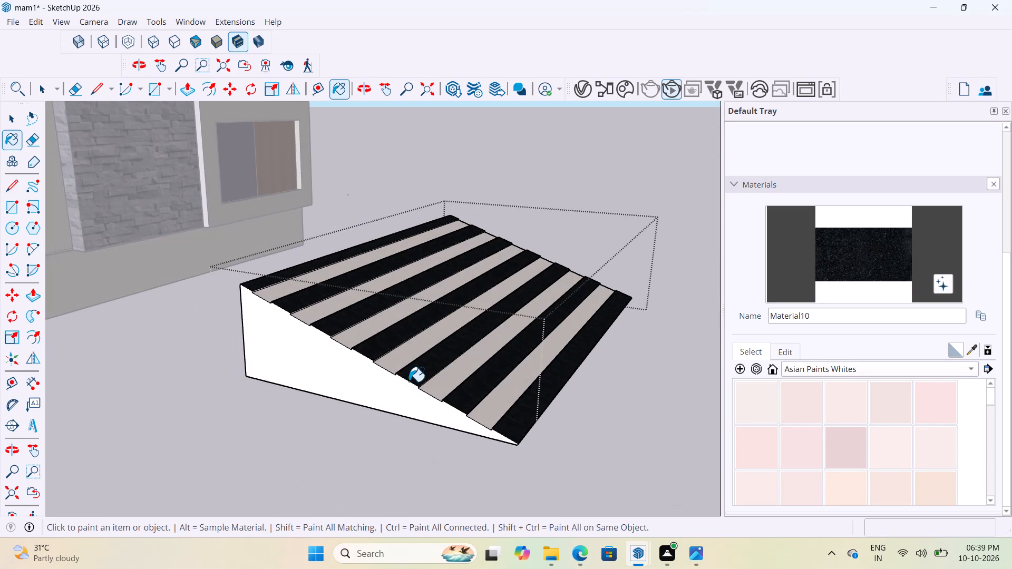
left_click(357, 384)
middle_click_drag(378, 340, 649, 339)
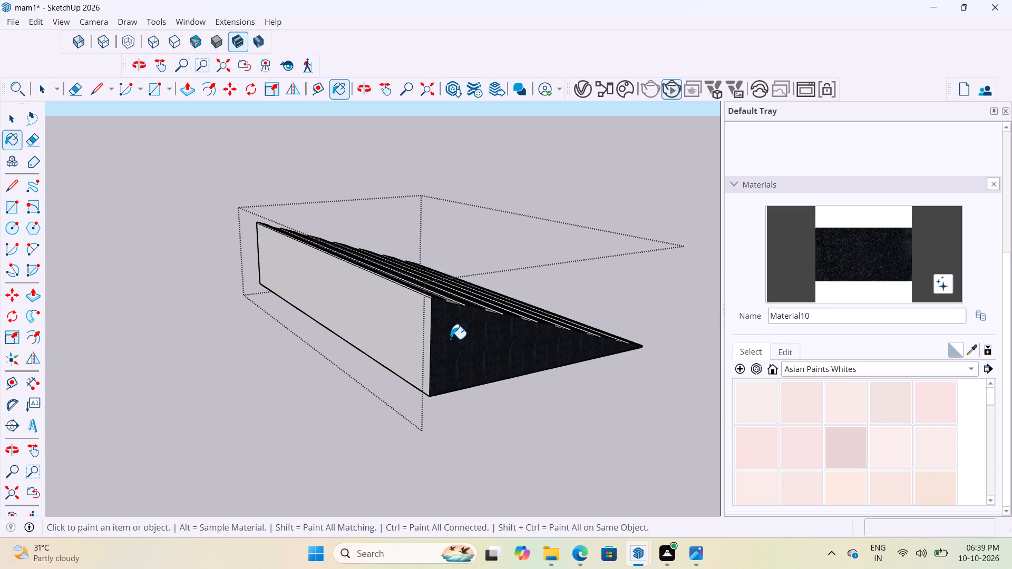
left_click(405, 333)
scroll(439, 428, "down", 4)
key("space")
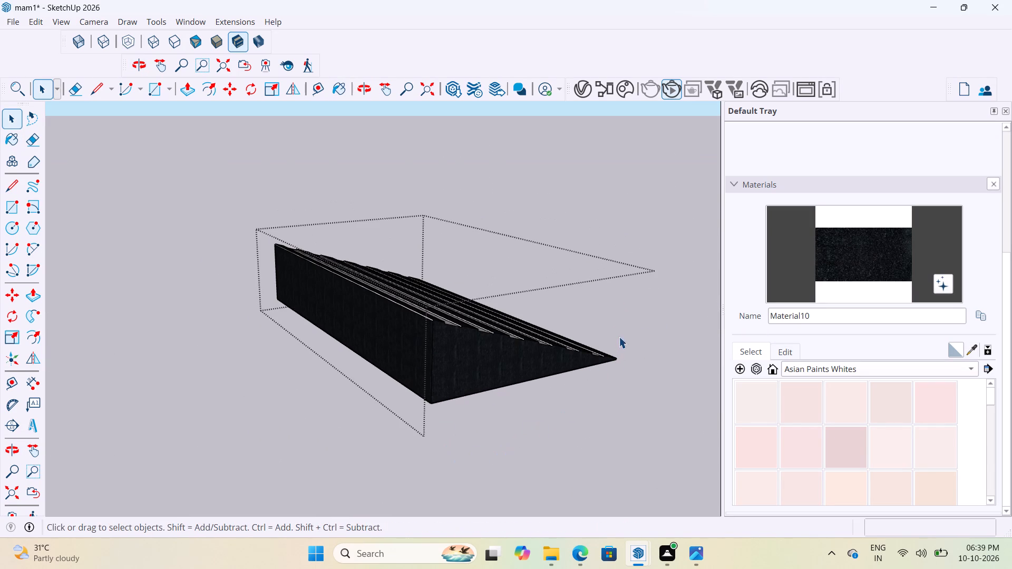
scroll(631, 312, "up", 2)
middle_click_drag(579, 361, 403, 429)
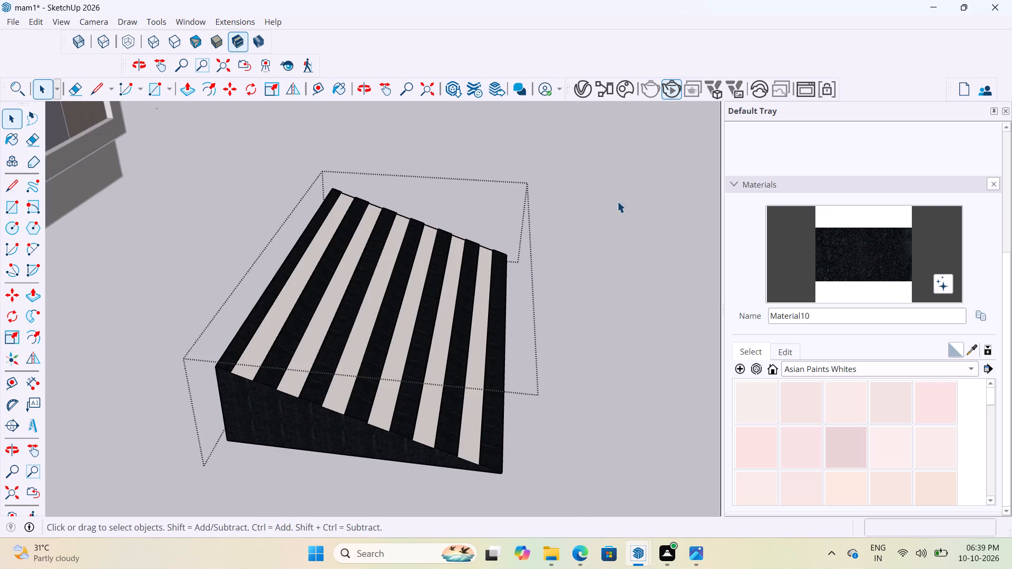
left_click(618, 200)
Move the striped ramp about 16' 2 9/16" by its rear bottom corner onto the plinth's bottom edge at the double gate.
scroll(542, 426, "down", 10)
middle_click_drag(552, 448, 456, 450)
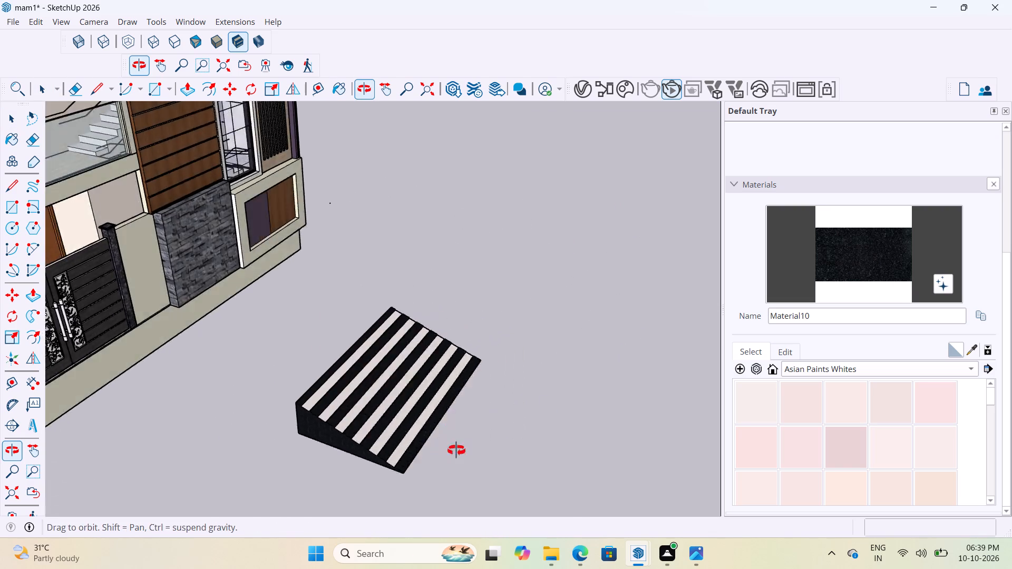
middle_click_drag(456, 450, 378, 455)
scroll(339, 326, "up", 3)
left_click(339, 326)
key("m")
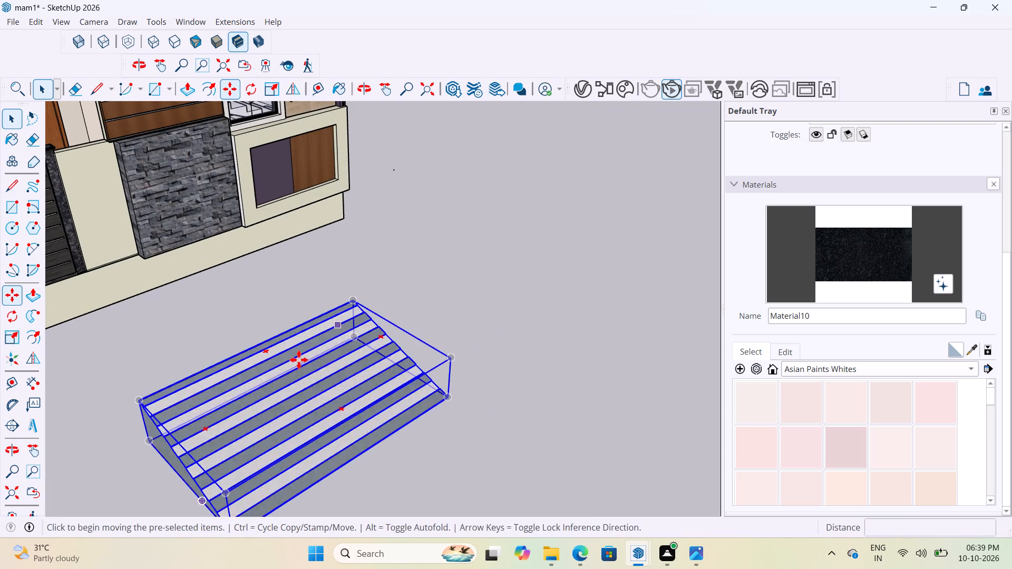
middle_click_drag(397, 326, 488, 299)
scroll(488, 299, "down", 1)
left_click(421, 371)
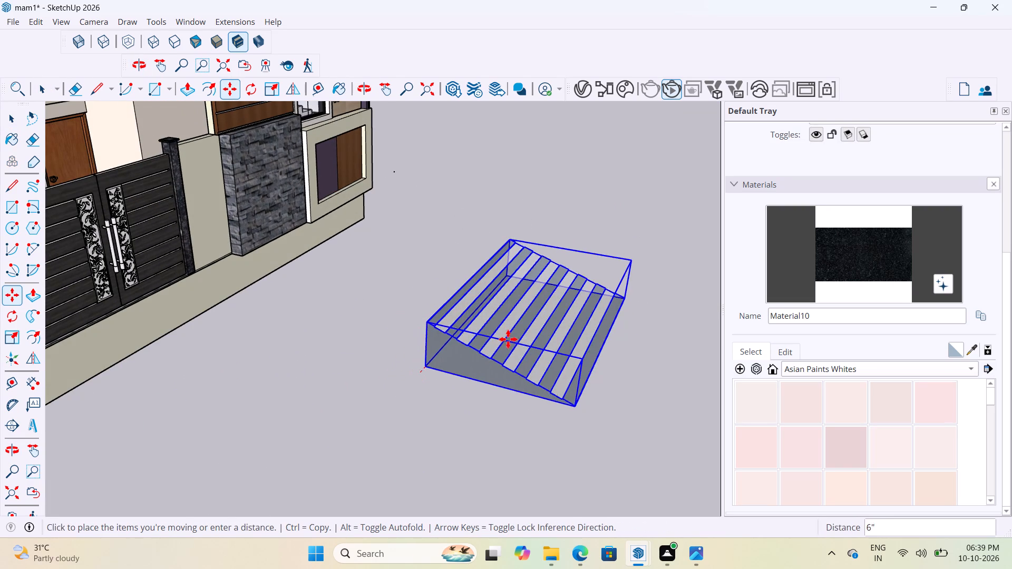
scroll(509, 339, "down", 9)
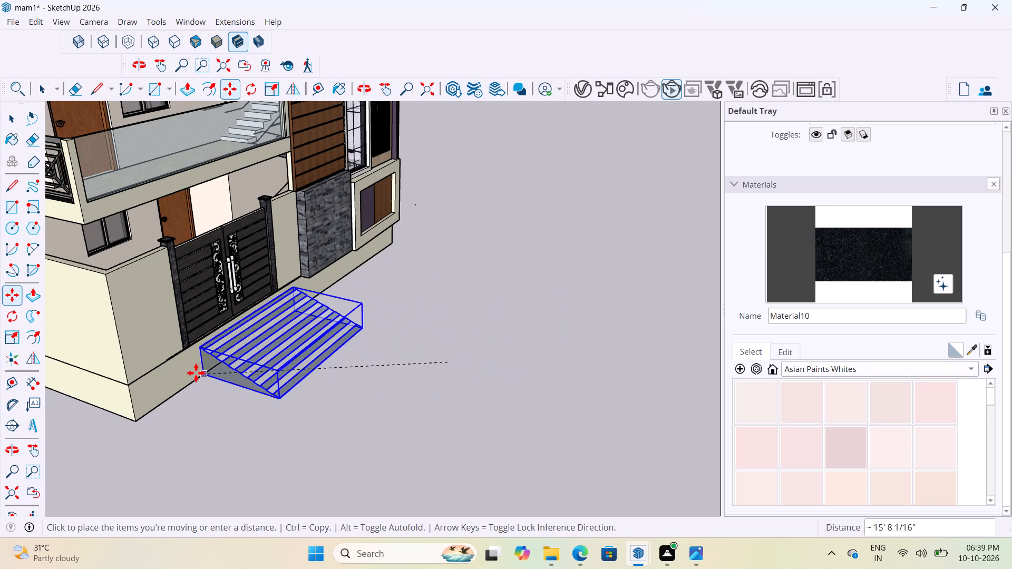
scroll(196, 373, "up", 9)
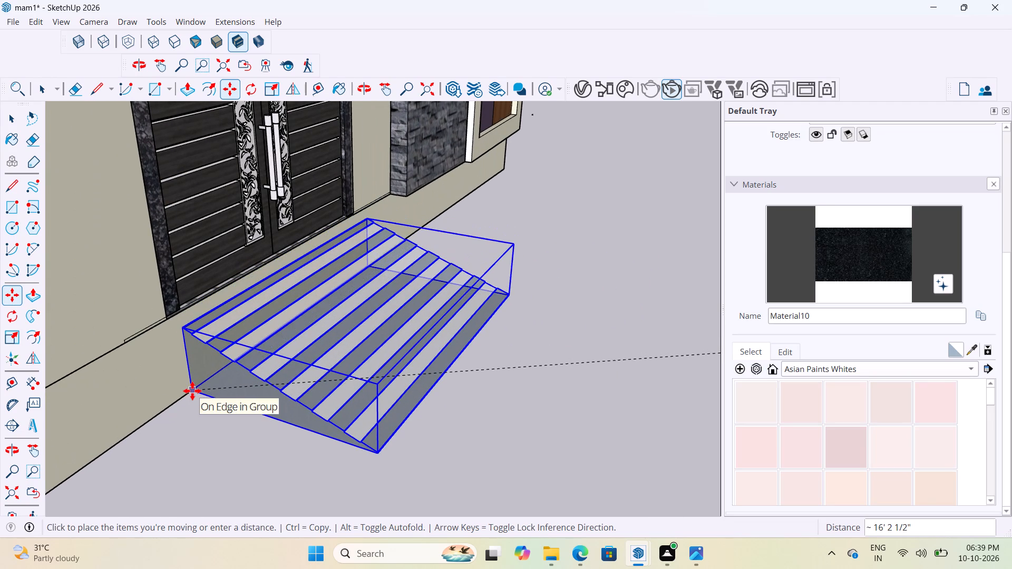
scroll(192, 391, "up", 4)
left_click(192, 391)
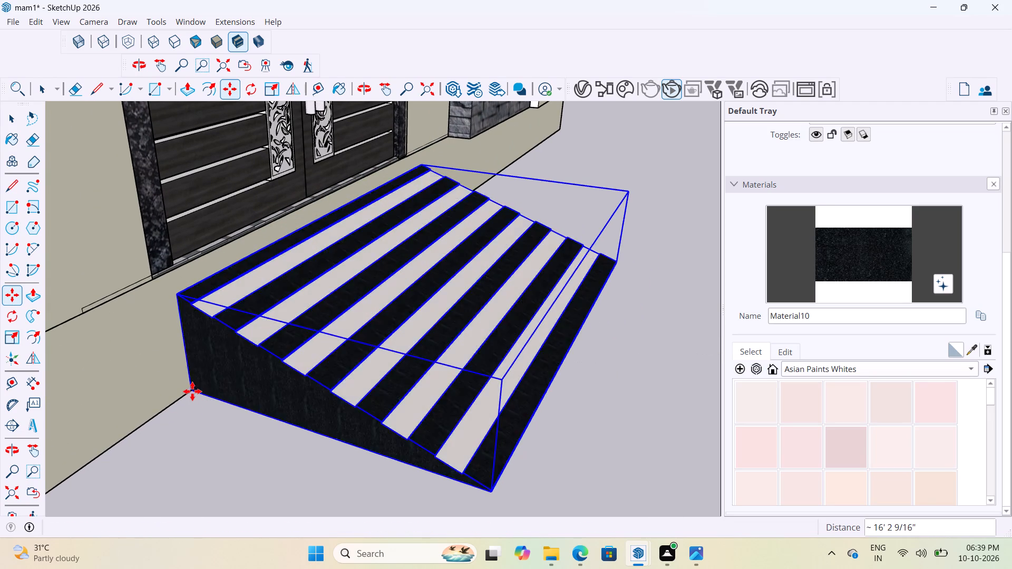
scroll(268, 413, "down", 3)
middle_click_drag(445, 413, 287, 429)
key("space")
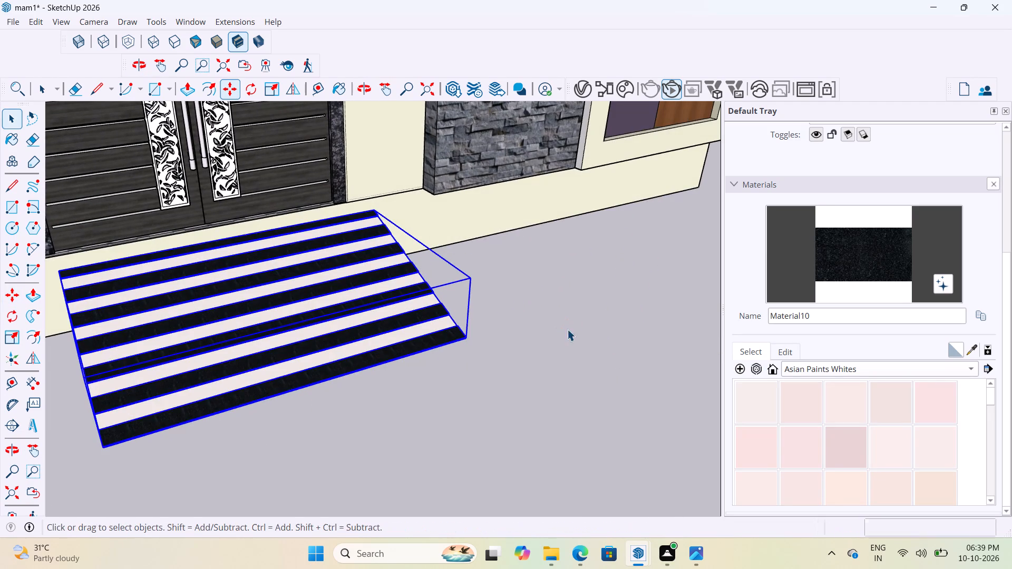
scroll(580, 352, "down", 4)
middle_click_drag(605, 391, 524, 430)
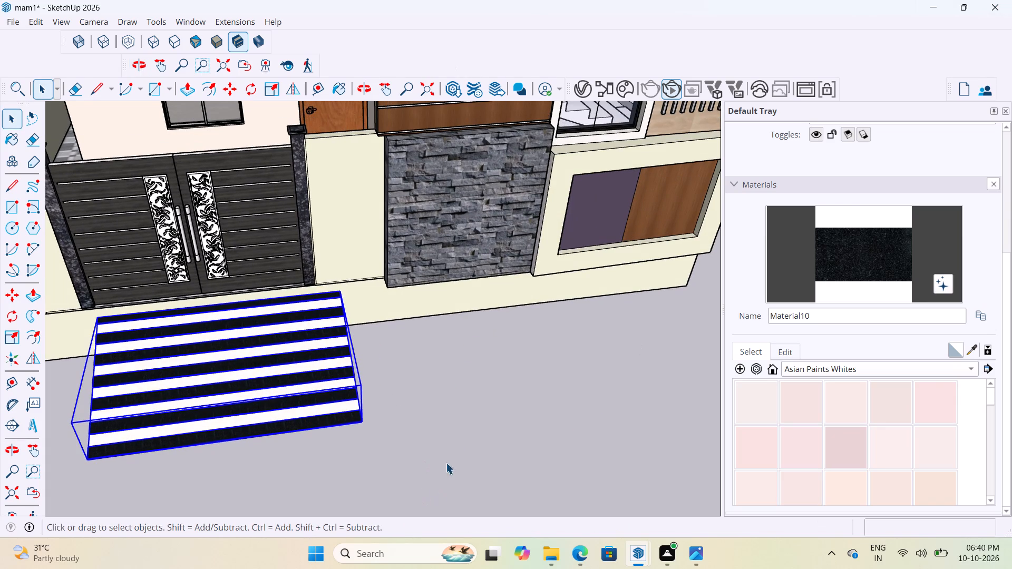
left_click(490, 404)
Move the ramp about 1' 1 7/8", bringing its top rear corner to the base of the gate post nearest the stone-clad wall.
scroll(533, 205, "down", 4)
scroll(468, 212, "up", 7)
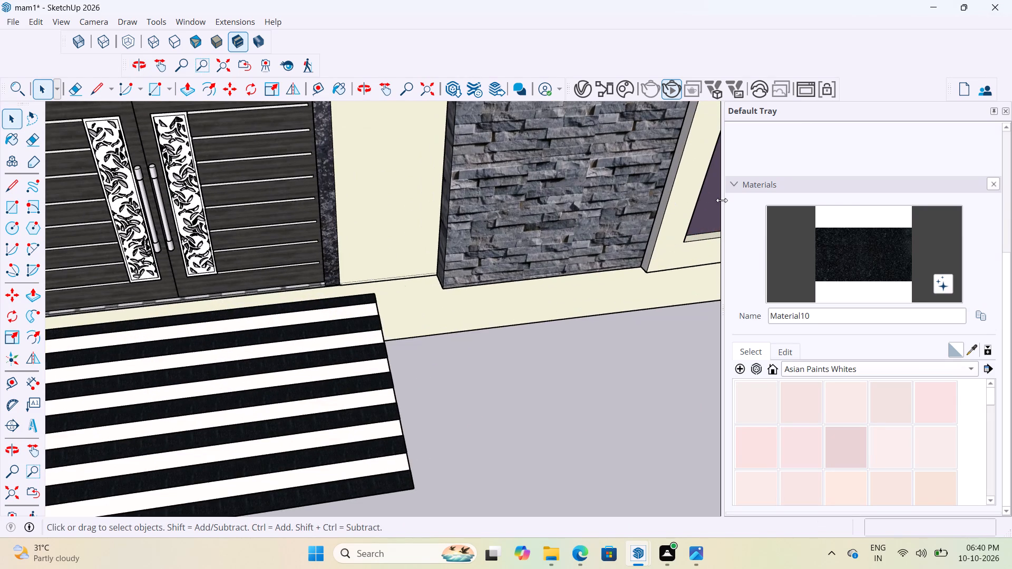
scroll(726, 204, "down", 5)
scroll(635, 296, "down", 4)
middle_click_drag(402, 392, 323, 404)
scroll(336, 329, "up", 7)
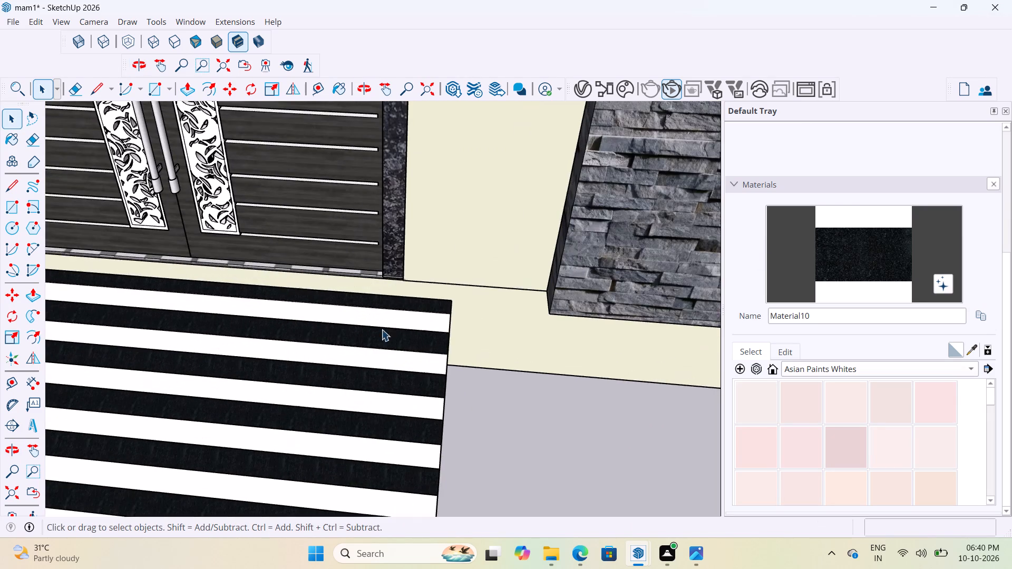
left_click(443, 331)
key("m")
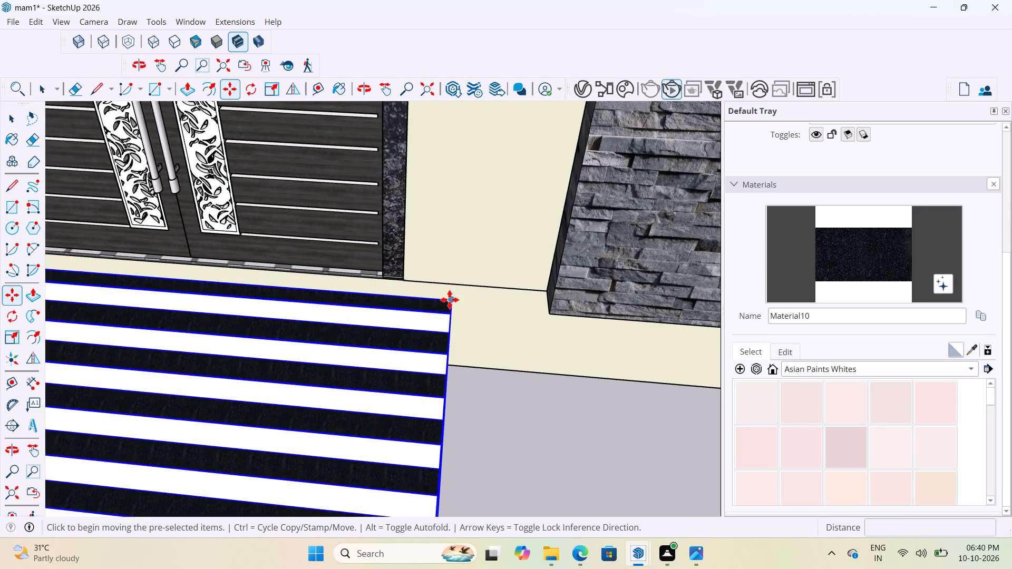
left_click(450, 300)
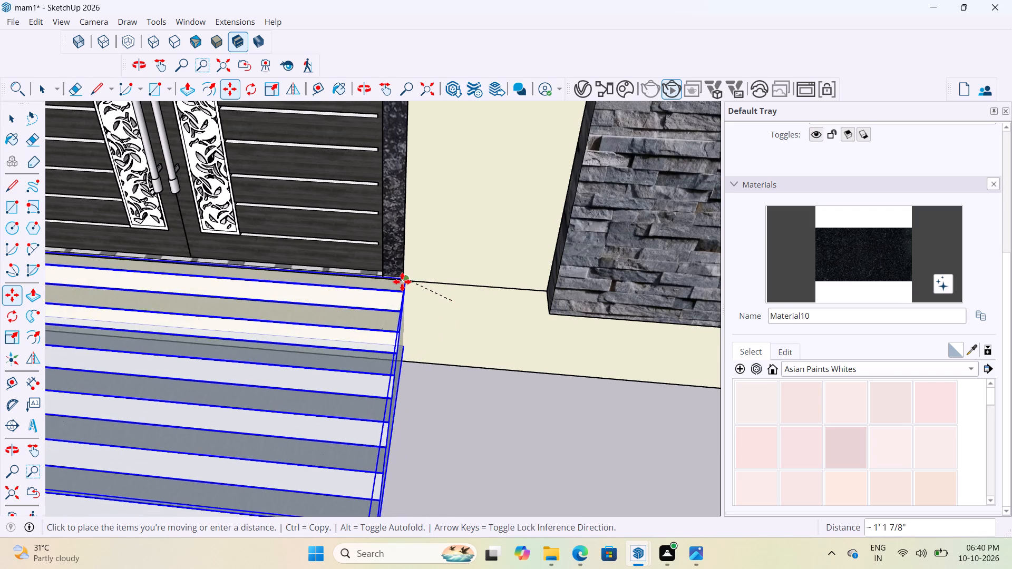
left_click(402, 282)
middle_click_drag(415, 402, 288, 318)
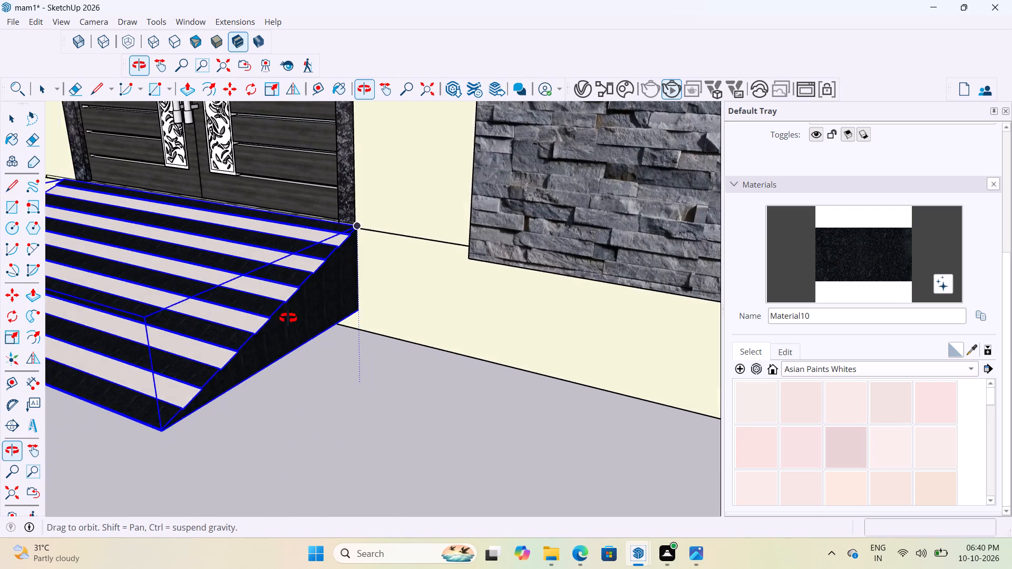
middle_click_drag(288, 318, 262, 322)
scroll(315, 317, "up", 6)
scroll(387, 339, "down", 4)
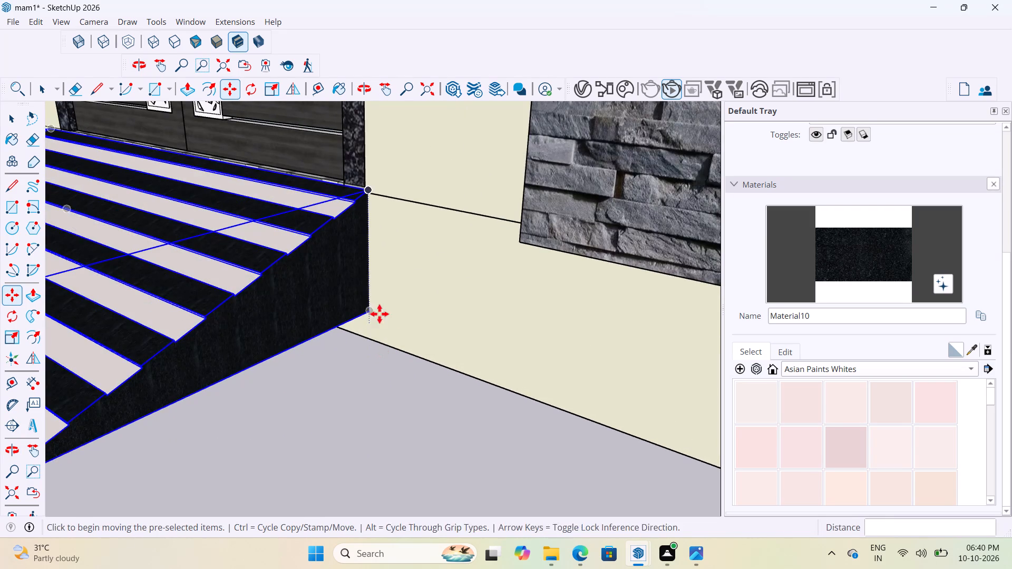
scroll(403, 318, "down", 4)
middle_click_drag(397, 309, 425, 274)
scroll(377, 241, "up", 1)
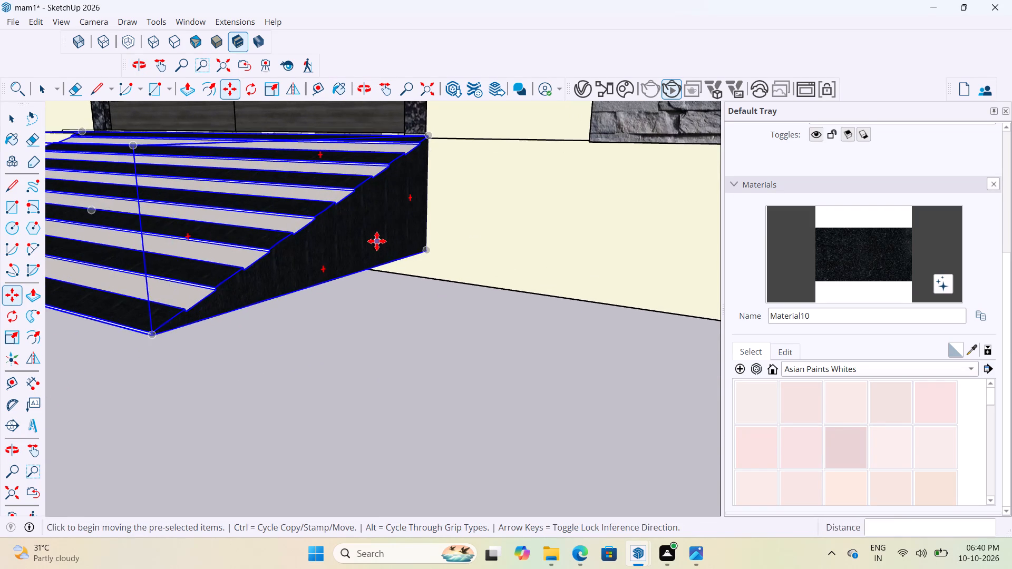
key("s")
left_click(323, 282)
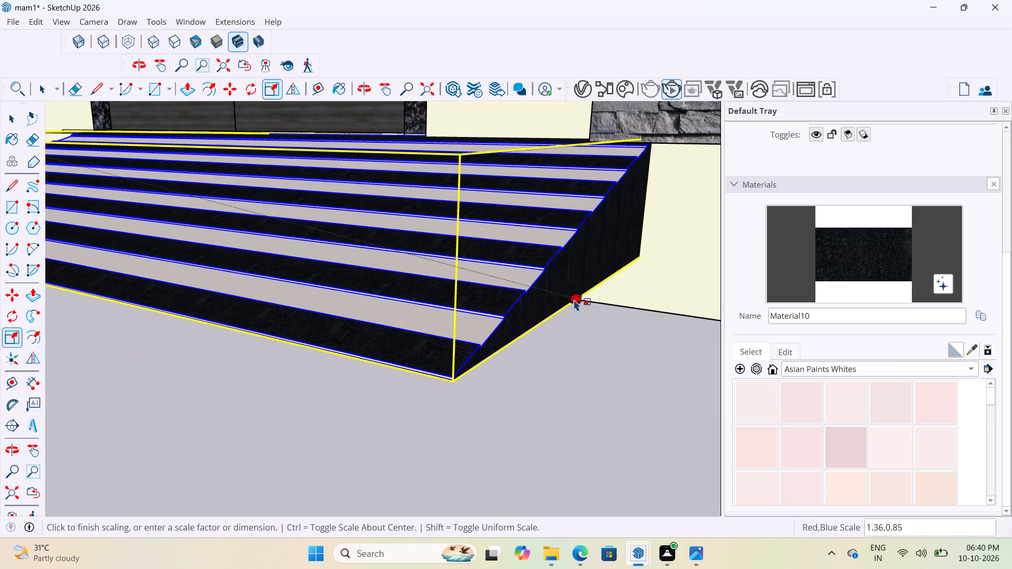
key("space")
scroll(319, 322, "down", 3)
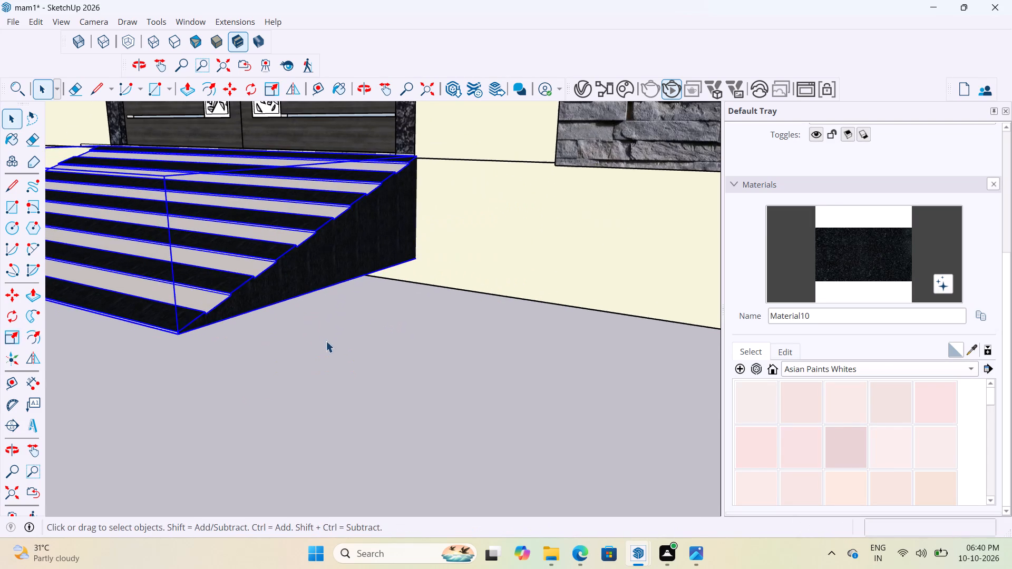
Lower the ramp about 6 3/16" so its rear bottom corner sits on the plinth's bottom edge.
middle_click_drag(371, 310, 381, 321)
scroll(382, 321, "up", 2)
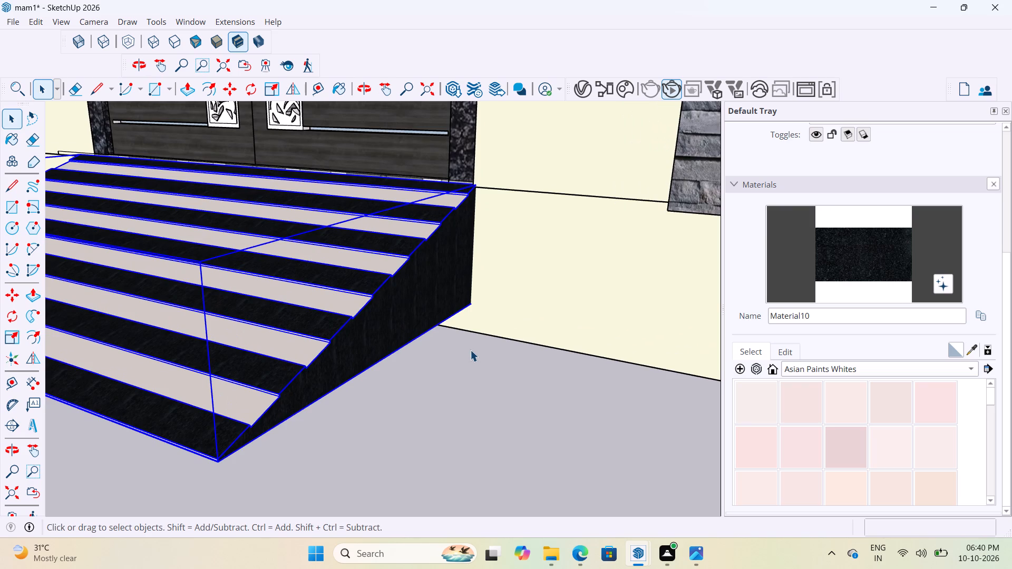
scroll(470, 350, "up", 3)
scroll(528, 351, "down", 5)
middle_click_drag(532, 366, 526, 381)
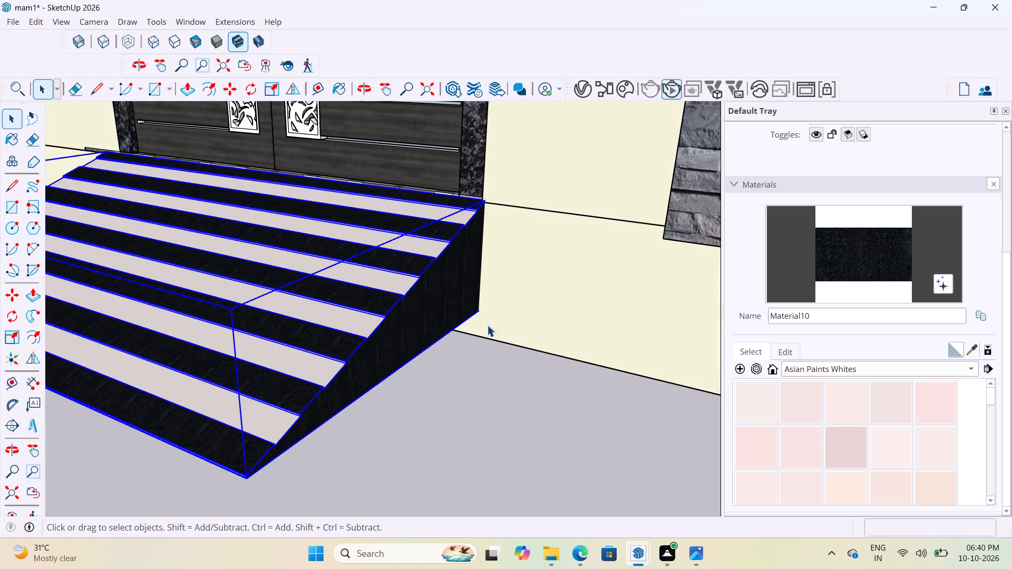
key("m")
left_click(480, 313)
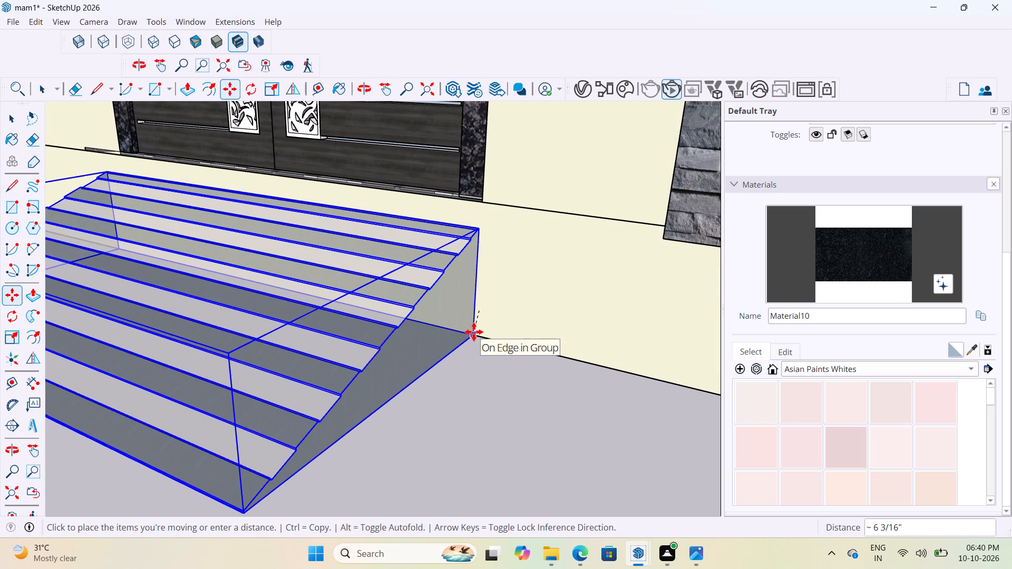
left_click(474, 332)
Slide the ramp about 11 1/16" along the plinth's bottom edge toward the stone-clad wall, and deselect it.
scroll(474, 328, "down", 4)
middle_click_drag(493, 313, 624, 343)
scroll(433, 360, "down", 5)
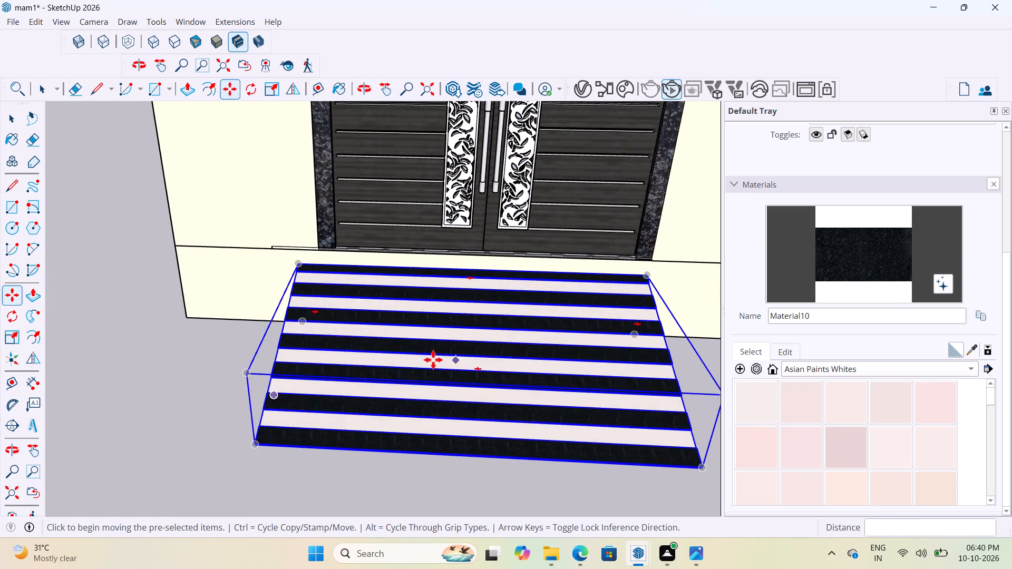
middle_click_drag(484, 344, 573, 354)
scroll(379, 269, "up", 8)
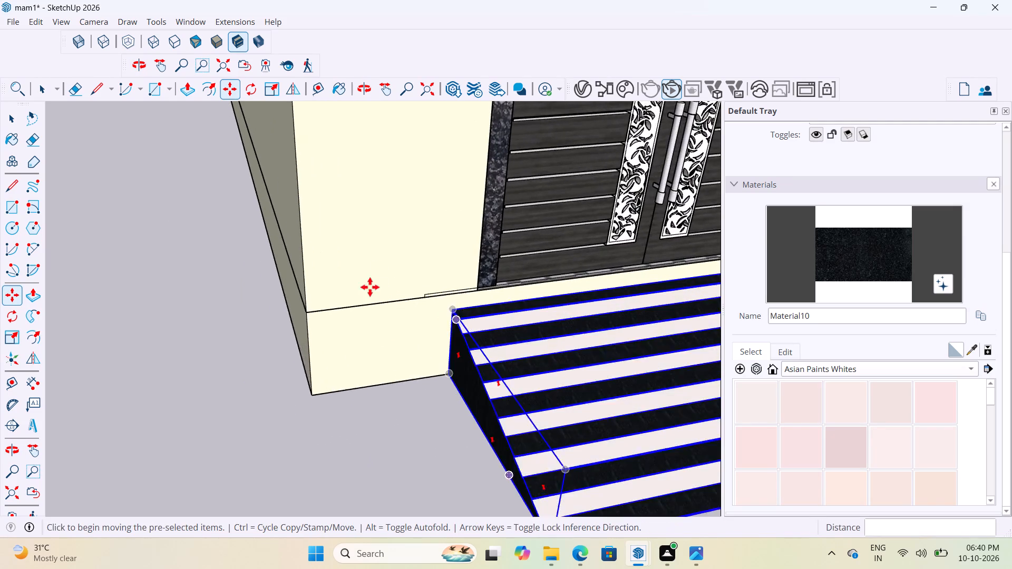
scroll(354, 291, "down", 6)
scroll(419, 366, "up", 6)
left_click(418, 350)
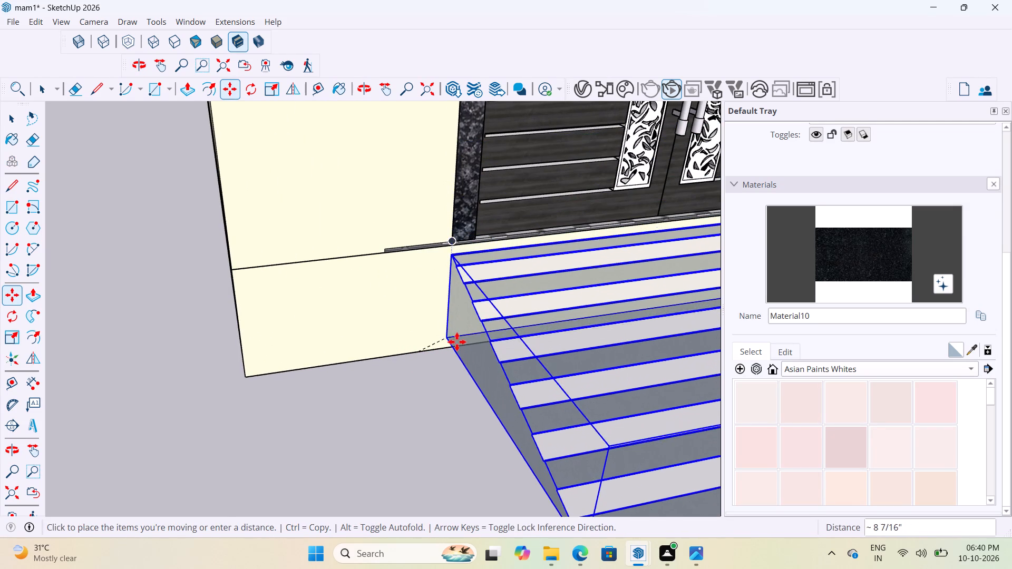
left_click(457, 342)
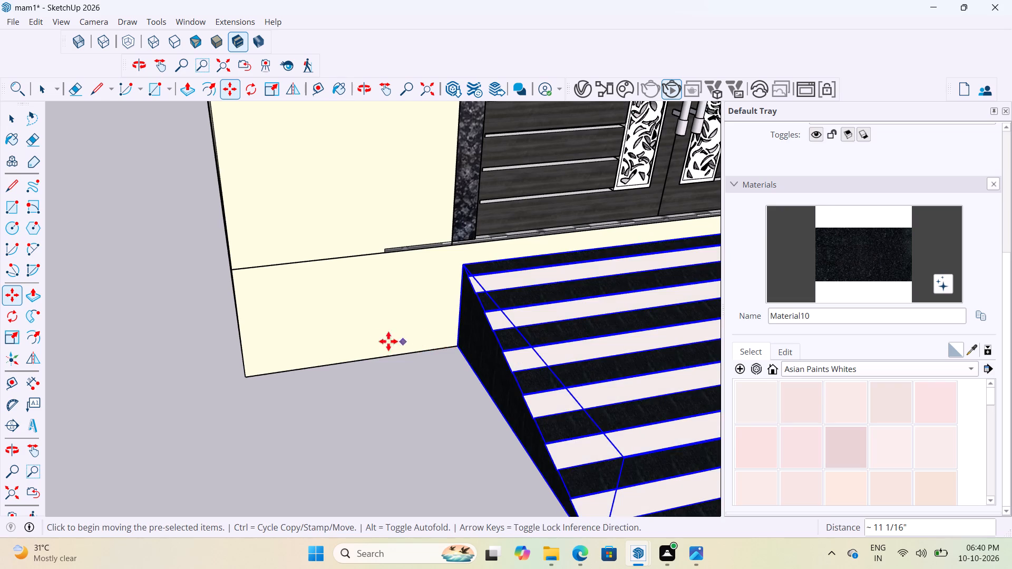
scroll(373, 341, "down", 15)
middle_click_drag(511, 364, 426, 370)
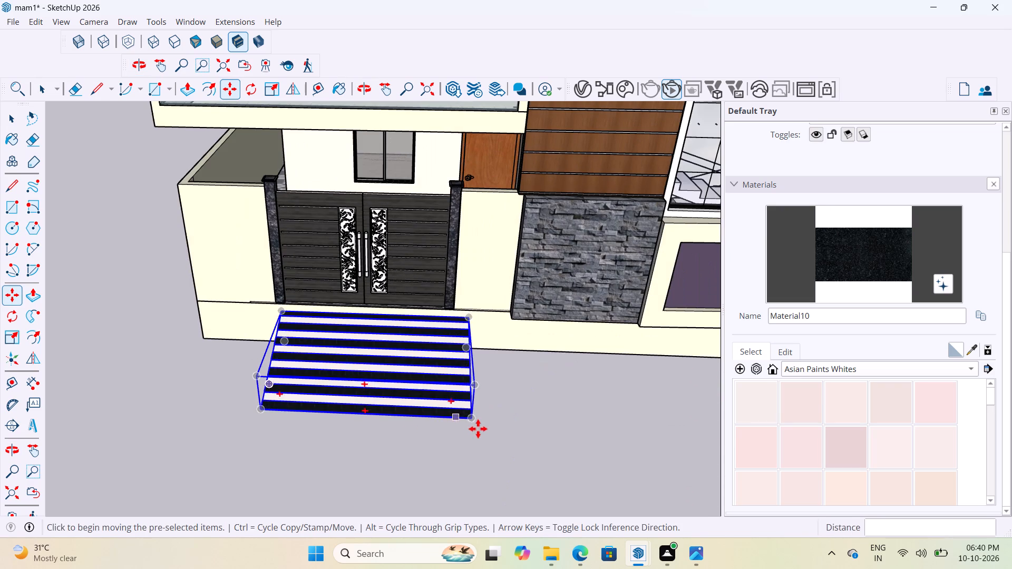
key("space")
left_click(441, 450)
Shift the ramp about 6" back along the plinth, away from the stone-clad wall, to centre it on the gate.
scroll(452, 337, "up", 8)
middle_click_drag(462, 307, 382, 302)
scroll(309, 276, "up", 1)
scroll(528, 283, "down", 8)
scroll(379, 315, "up", 8)
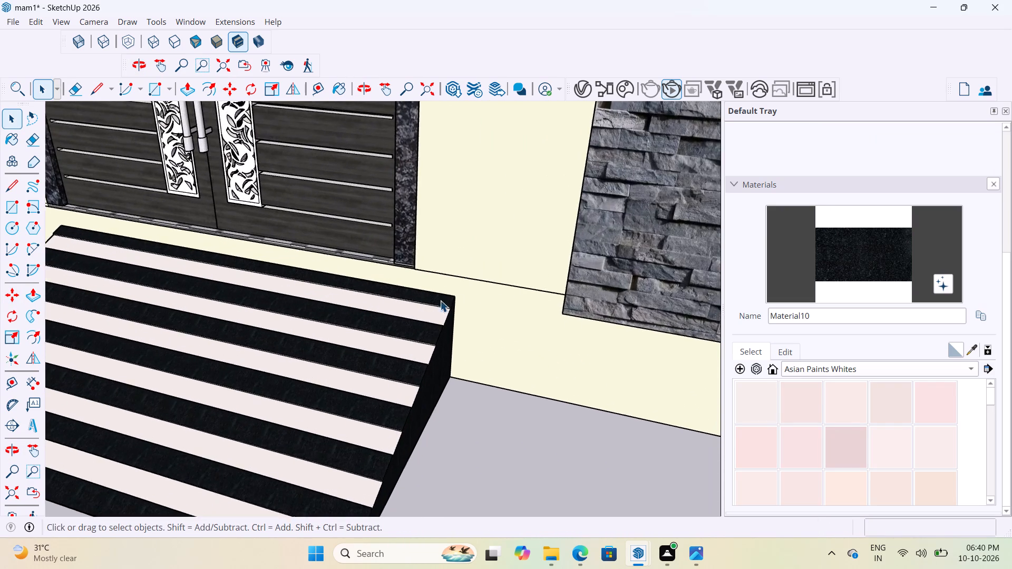
scroll(573, 281, "down", 9)
scroll(511, 335, "up", 3)
left_click(512, 329)
scroll(514, 329, "up", 4)
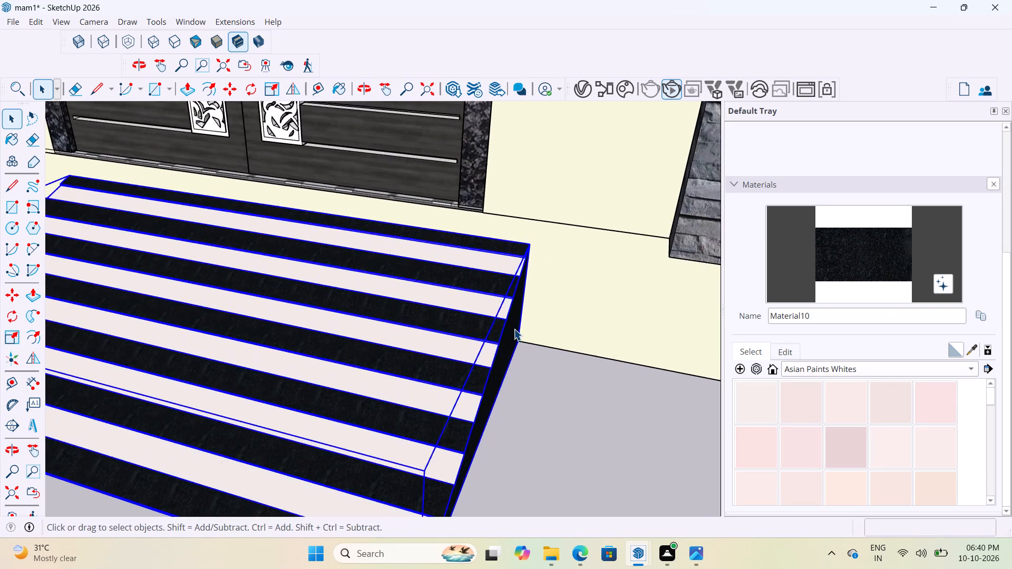
middle_click_drag(478, 279, 333, 175)
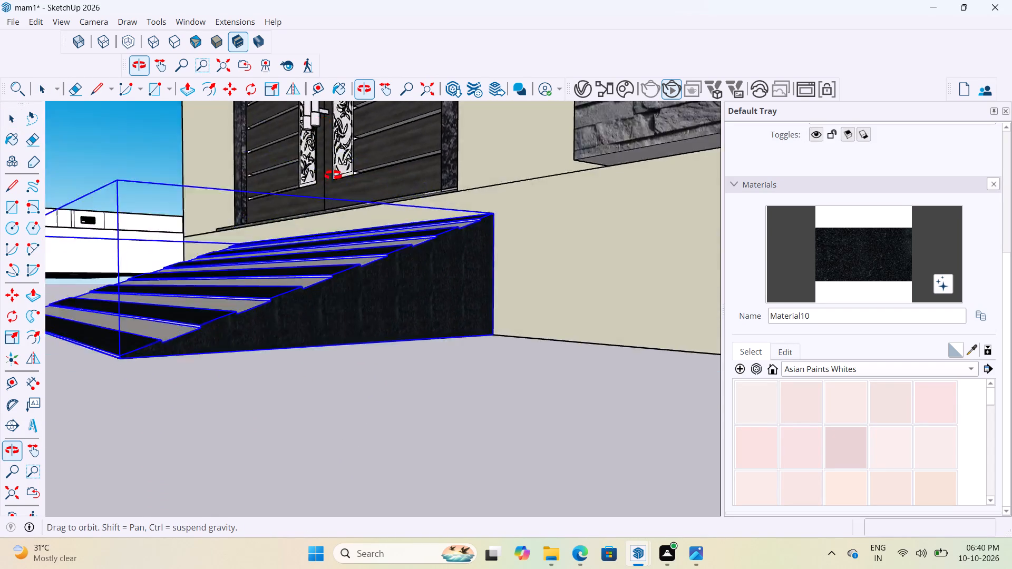
middle_click_drag(333, 175, 356, 219)
key("m")
left_click(503, 354)
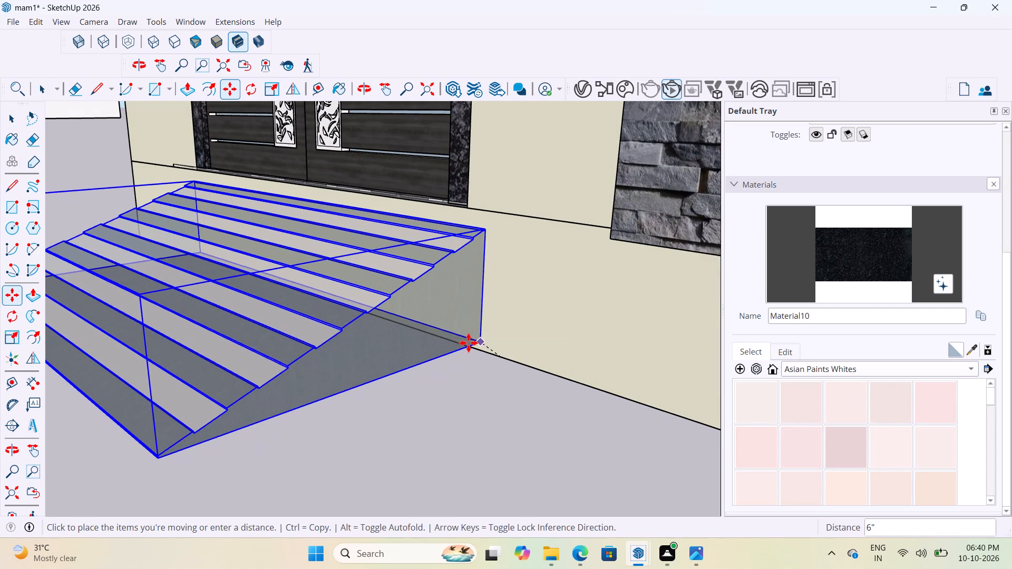
left_click(469, 343)
Examine how the ramp sits against the plinth and the double gate, and deselect it.
scroll(561, 347, "down", 4)
middle_click_drag(592, 339, 693, 368)
scroll(465, 341, "down", 5)
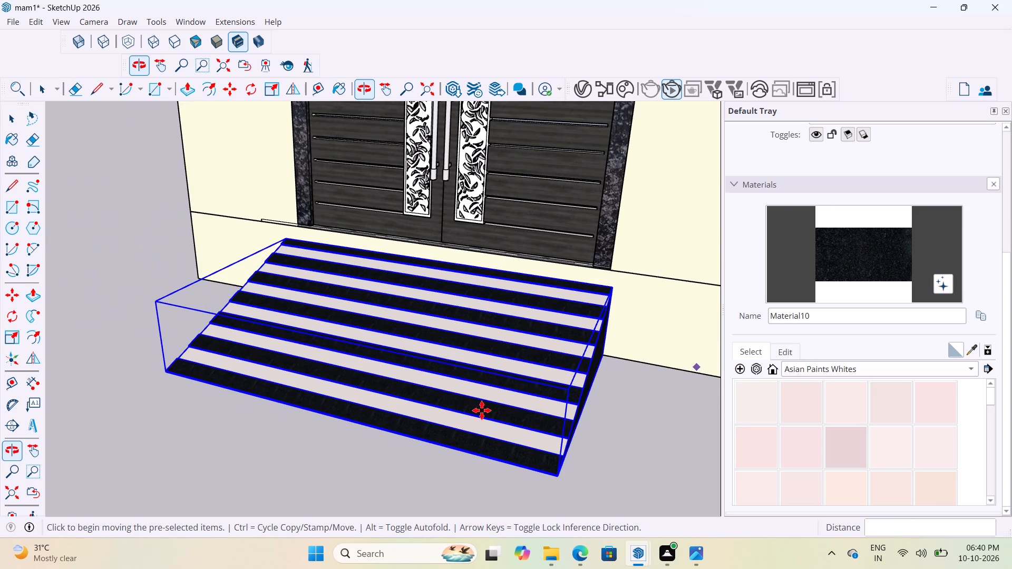
scroll(594, 396, "up", 2)
scroll(569, 339, "down", 3)
scroll(419, 322, "down", 3)
middle_click_drag(442, 384, 511, 385)
scroll(423, 368, "down", 4)
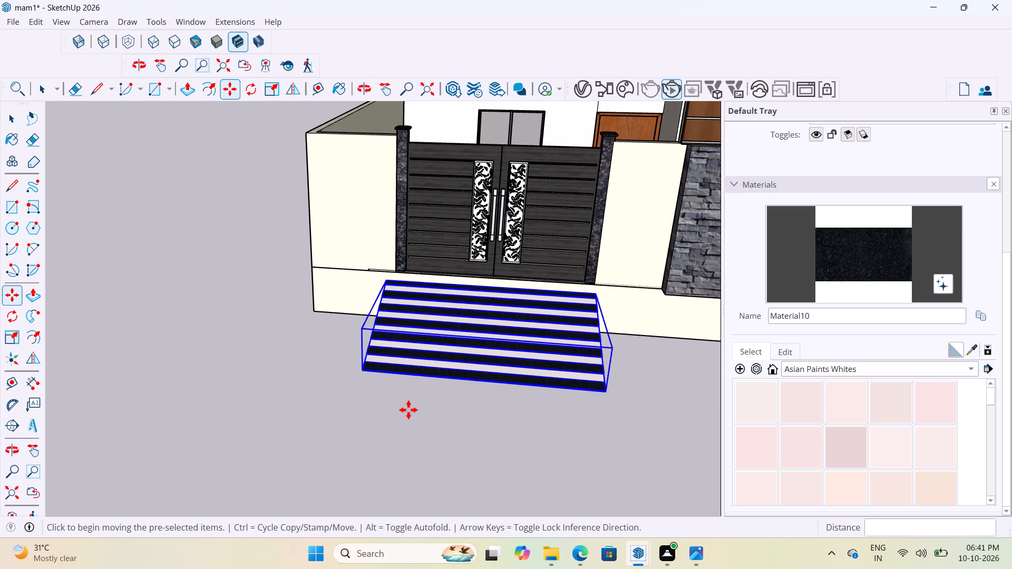
key("space")
left_click(408, 410)
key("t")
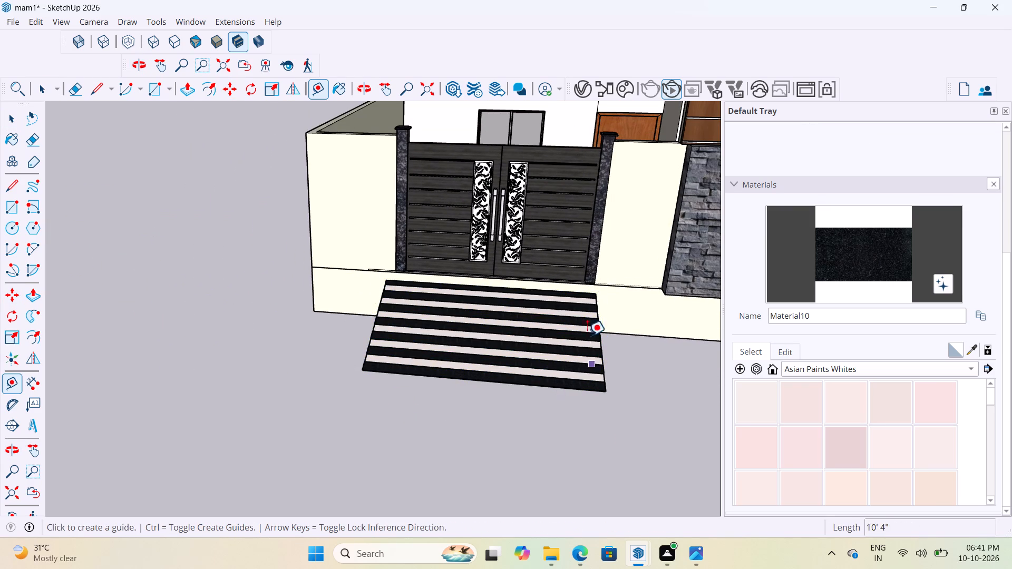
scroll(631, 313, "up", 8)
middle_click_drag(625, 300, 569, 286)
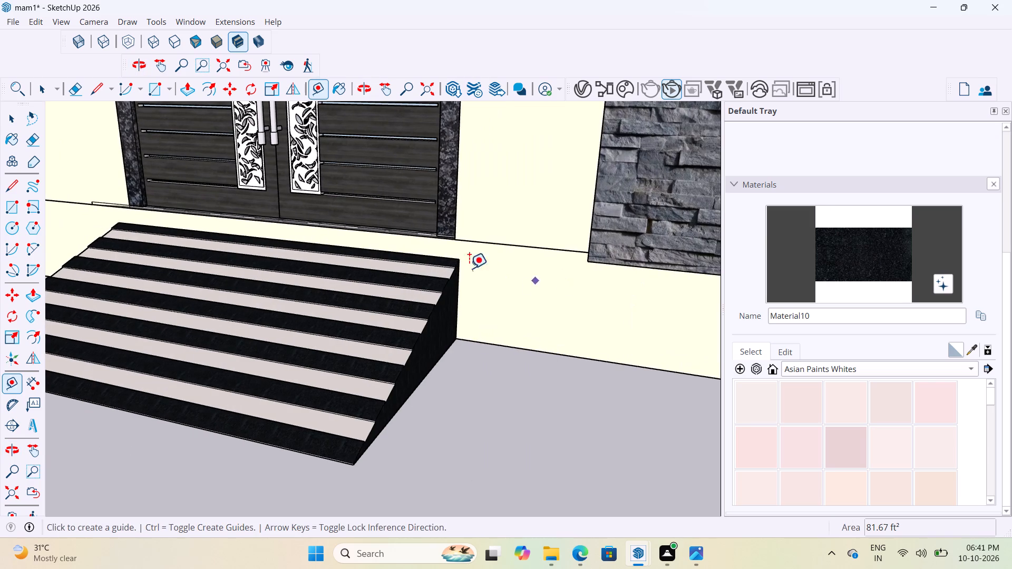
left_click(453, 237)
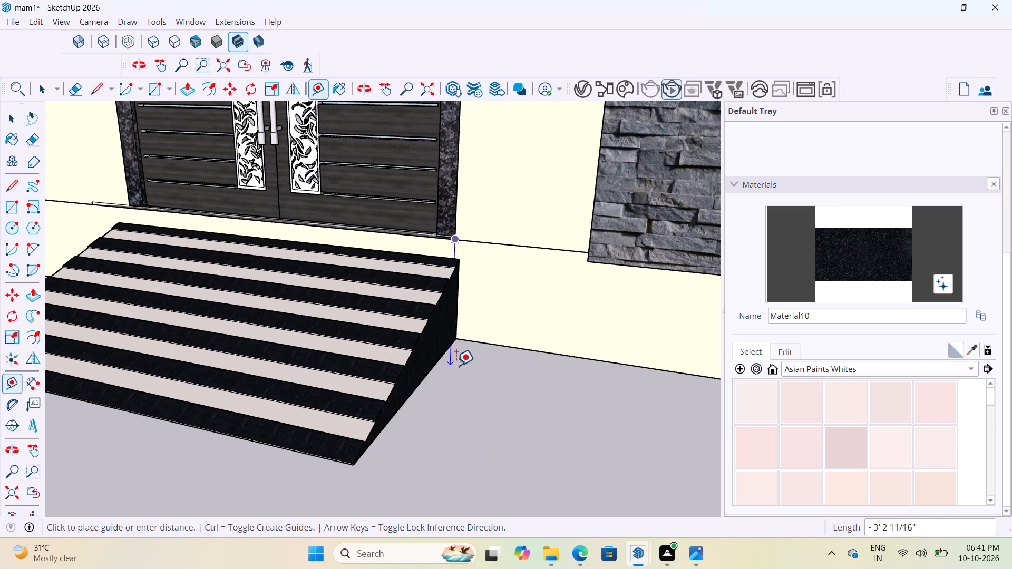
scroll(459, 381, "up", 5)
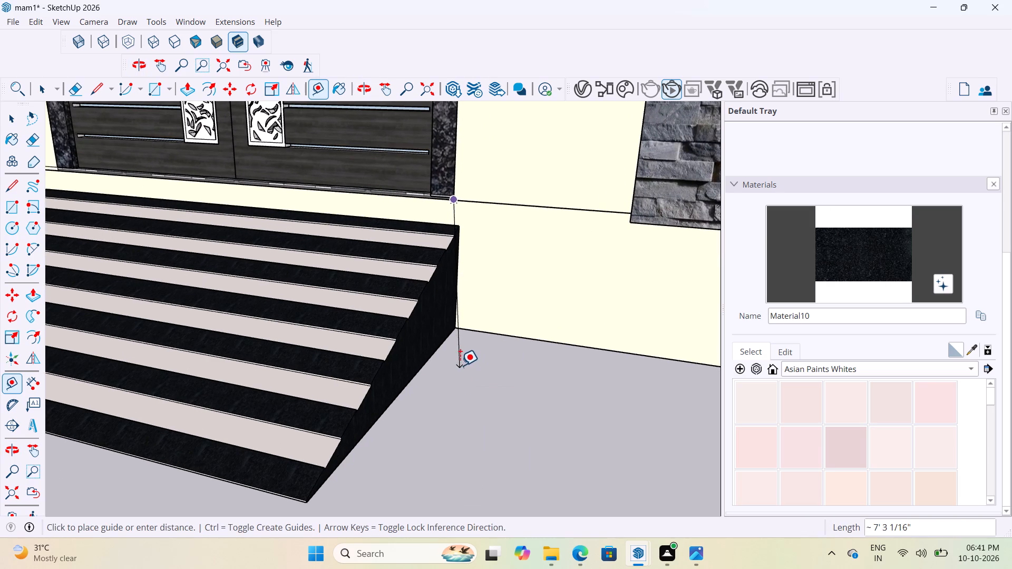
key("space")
Place a vertical guide about 4' 5" from the boundary wall's outer corner, along the outer edge of the gate pillar.
scroll(460, 338, "down", 5)
middle_click_drag(504, 345, 640, 364)
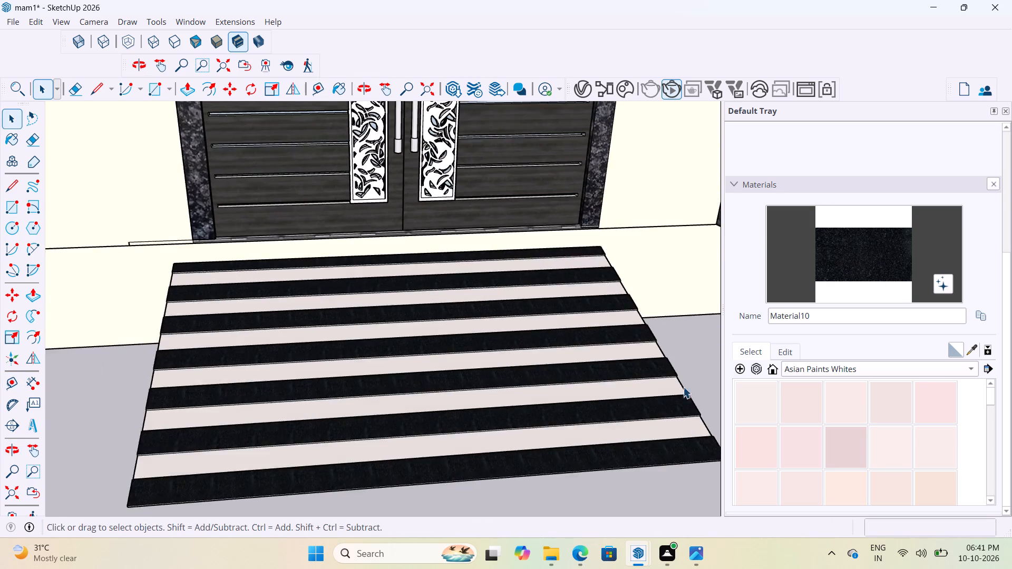
scroll(684, 390, "down", 8)
key("t")
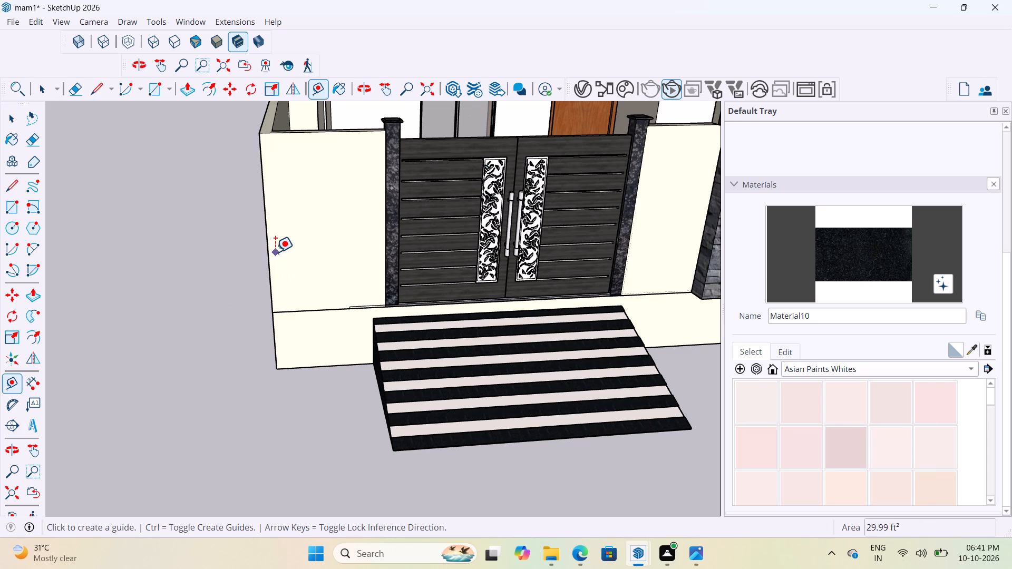
left_click(269, 255)
left_click(385, 261)
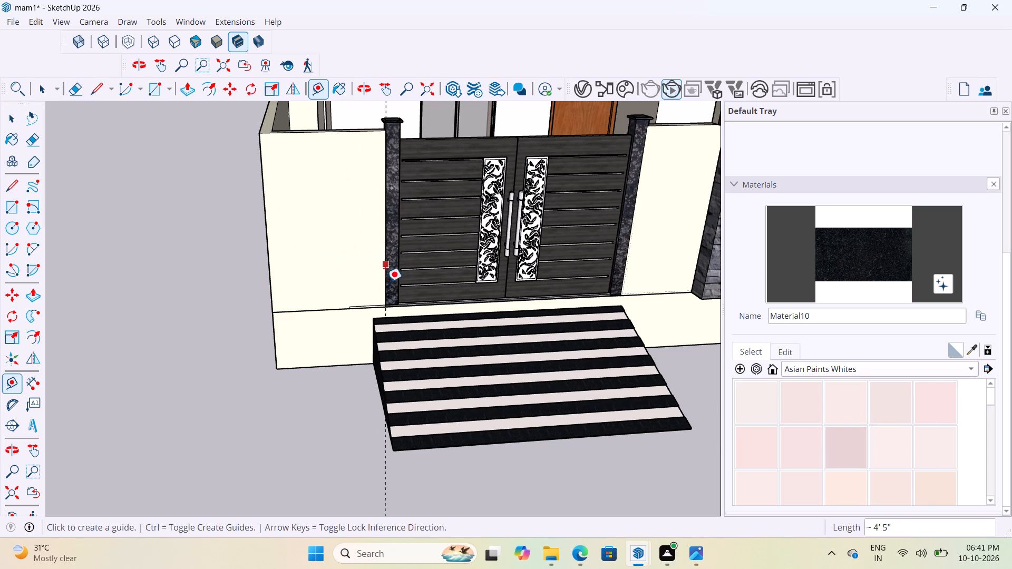
Slide the striped ramp about 7" along the plinth so its rear corner meets the guide, and deselect it.
scroll(395, 399, "up", 3)
key("space")
left_click(429, 377)
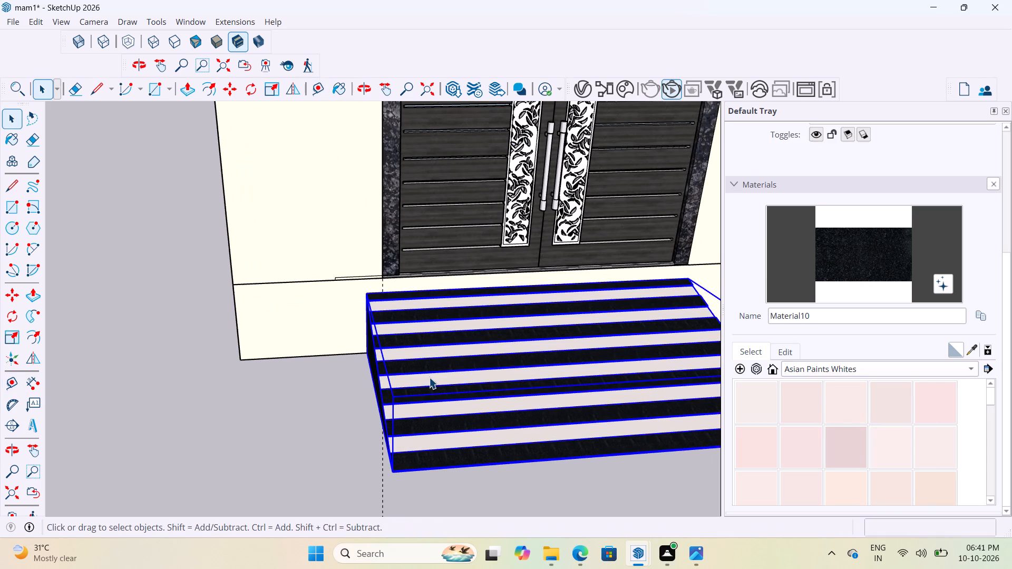
key("m")
scroll(382, 305, "up", 6)
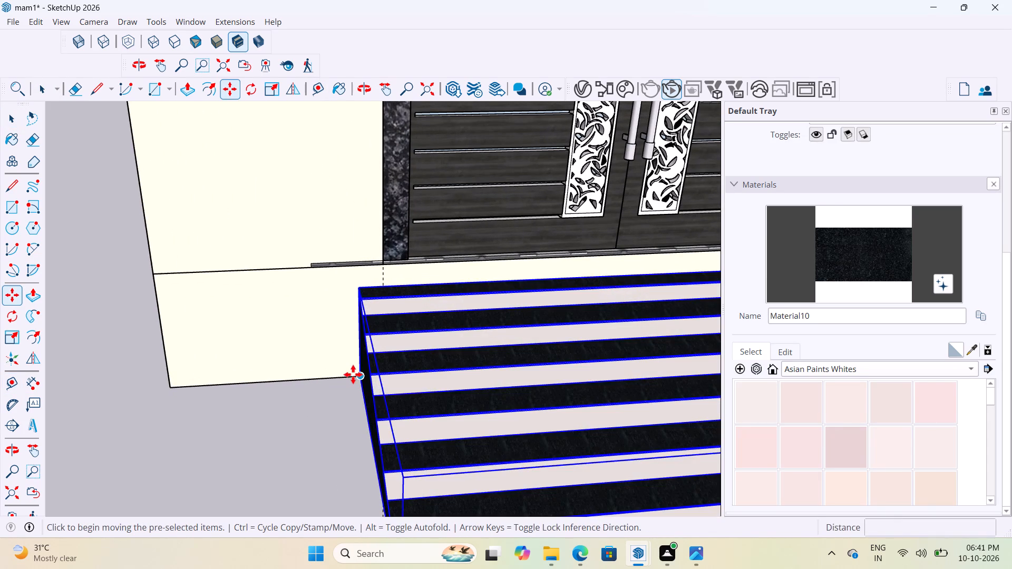
left_click(355, 375)
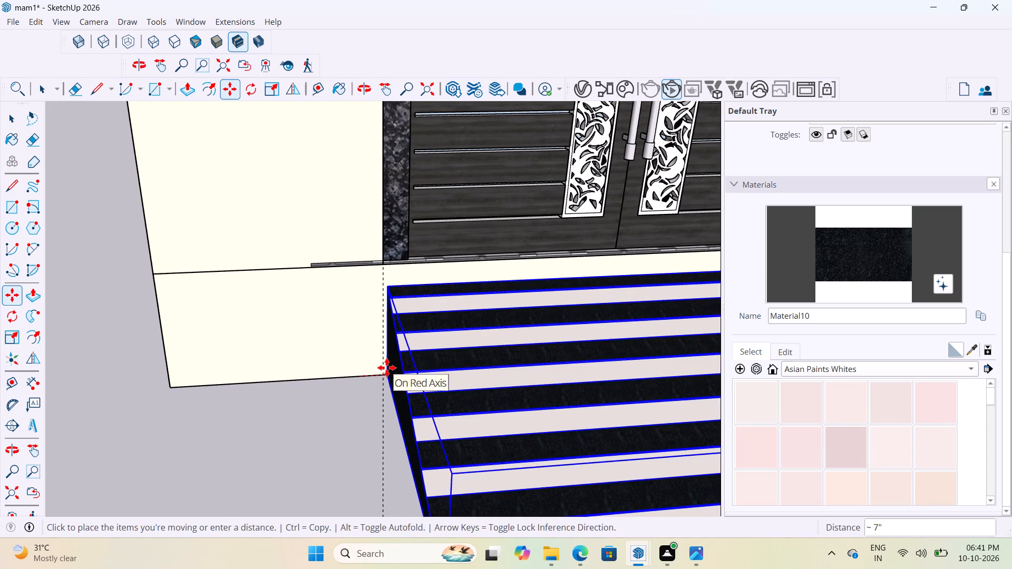
left_click(385, 369)
scroll(345, 368, "down", 12)
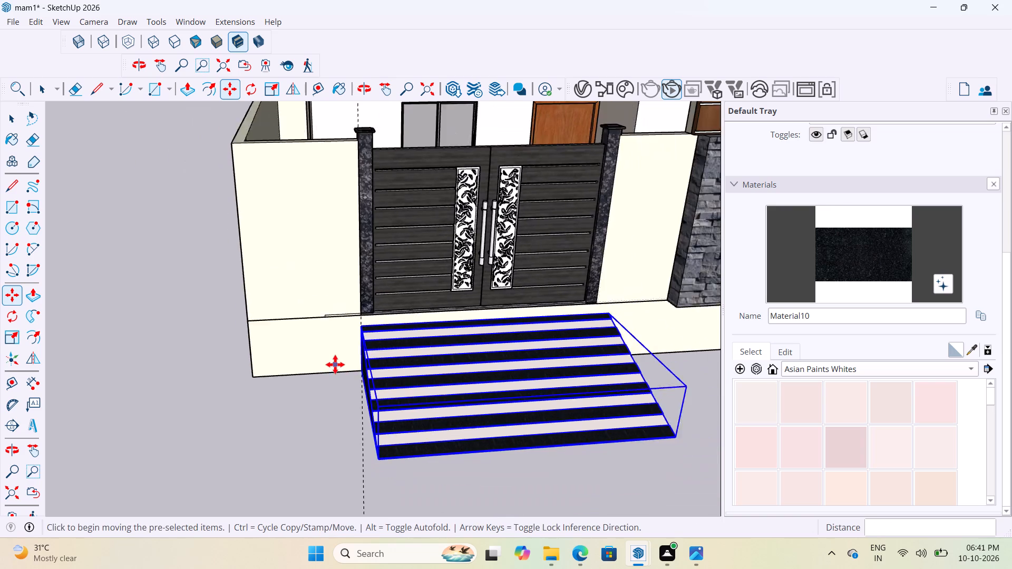
scroll(335, 365, "down", 2)
key("space")
left_click(560, 427)
Examine how the ramp's end nearest the stone-clad wall lines up with the gate pillar and plinth, and select the ramp.
scroll(600, 377, "up", 3)
middle_click_drag(580, 367, 547, 362)
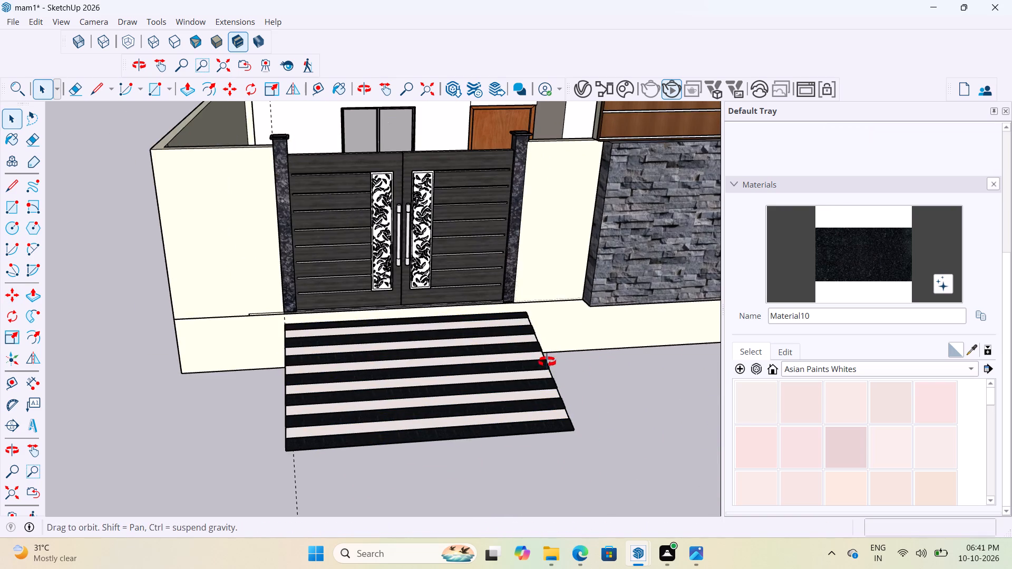
middle_click_drag(547, 362, 500, 371)
scroll(412, 335, "up", 7)
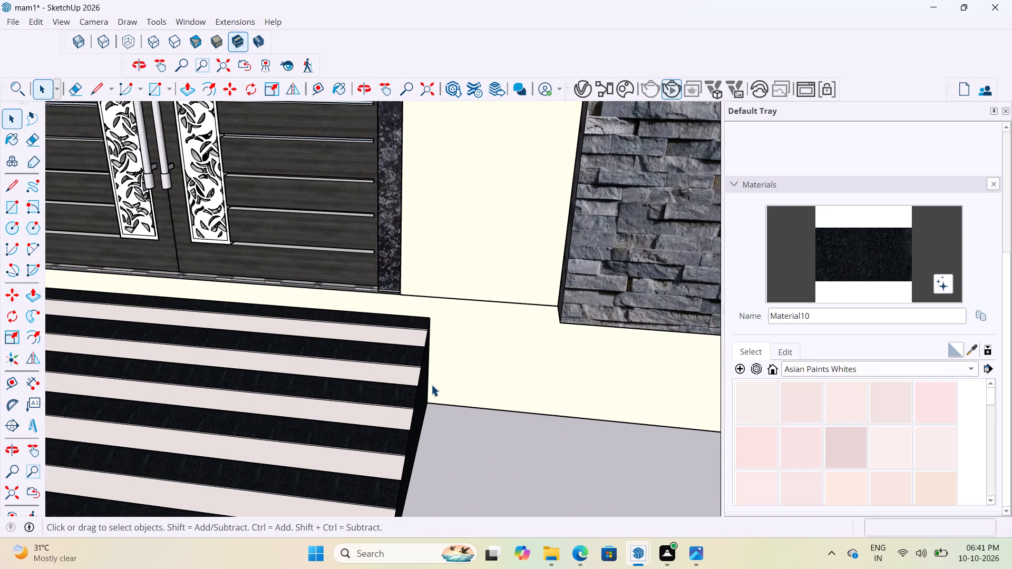
left_click(431, 385)
scroll(543, 413, "down", 4)
left_click(522, 477)
scroll(553, 410, "down", 5)
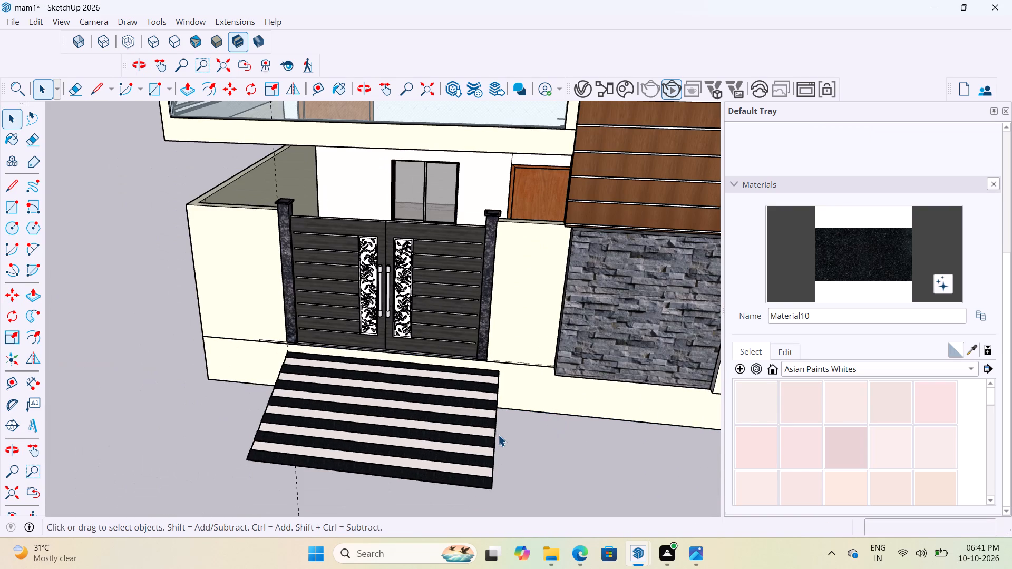
scroll(504, 442, "up", 4)
middle_click_drag(496, 437, 435, 412)
scroll(372, 362, "up", 2)
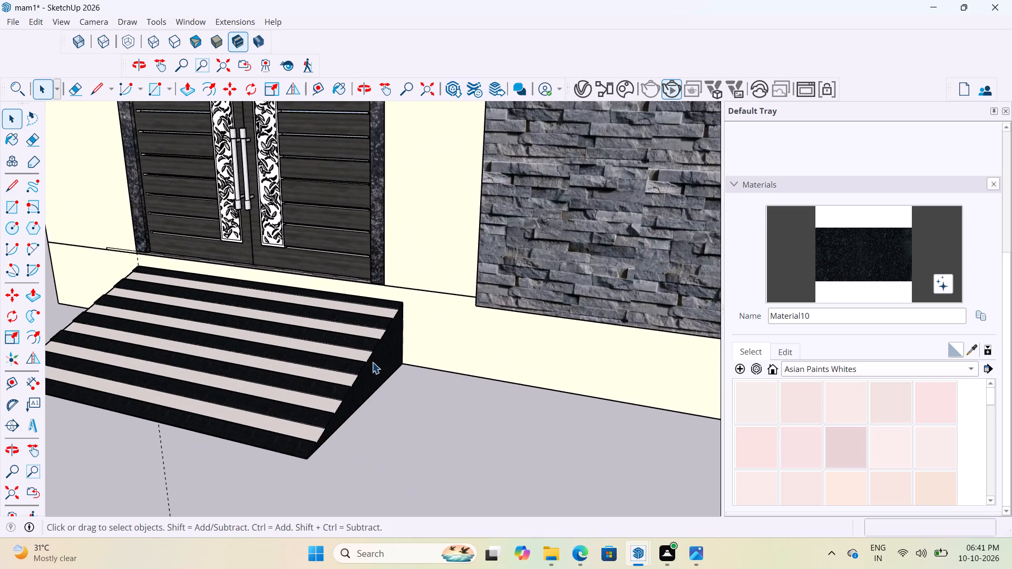
scroll(372, 362, "up", 3)
scroll(499, 385, "down", 4)
middle_click_drag(403, 348, 429, 348)
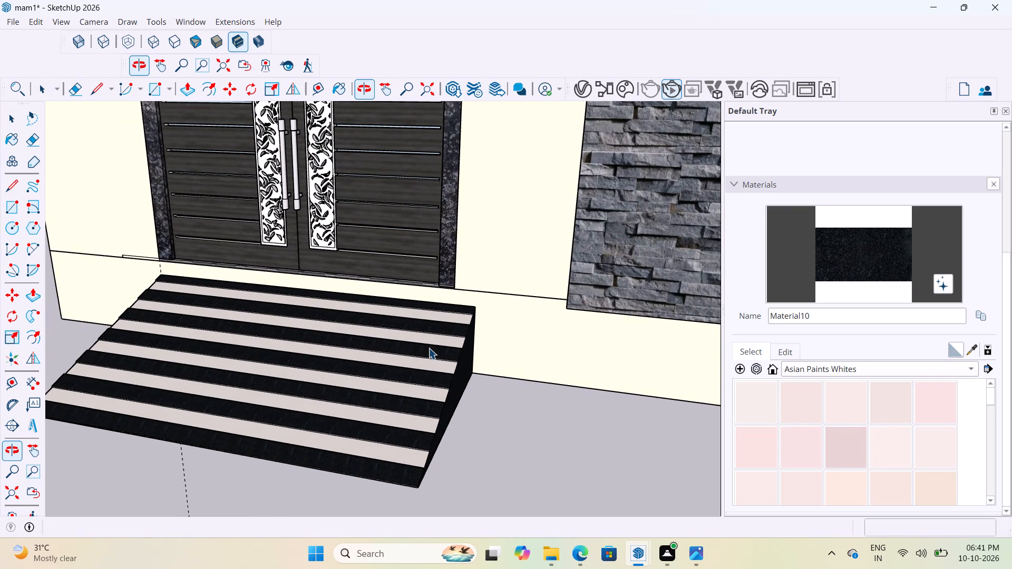
left_click(429, 348)
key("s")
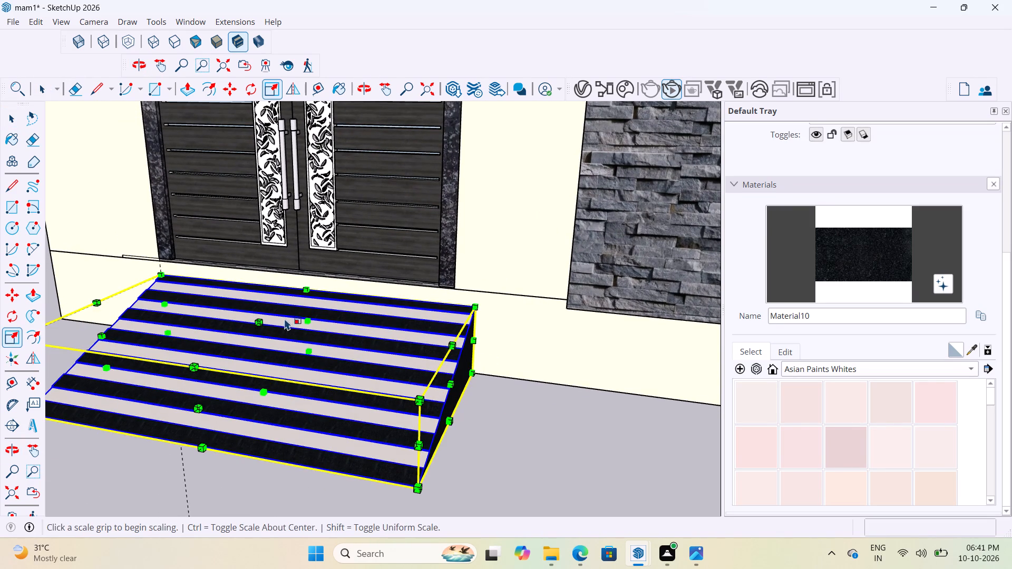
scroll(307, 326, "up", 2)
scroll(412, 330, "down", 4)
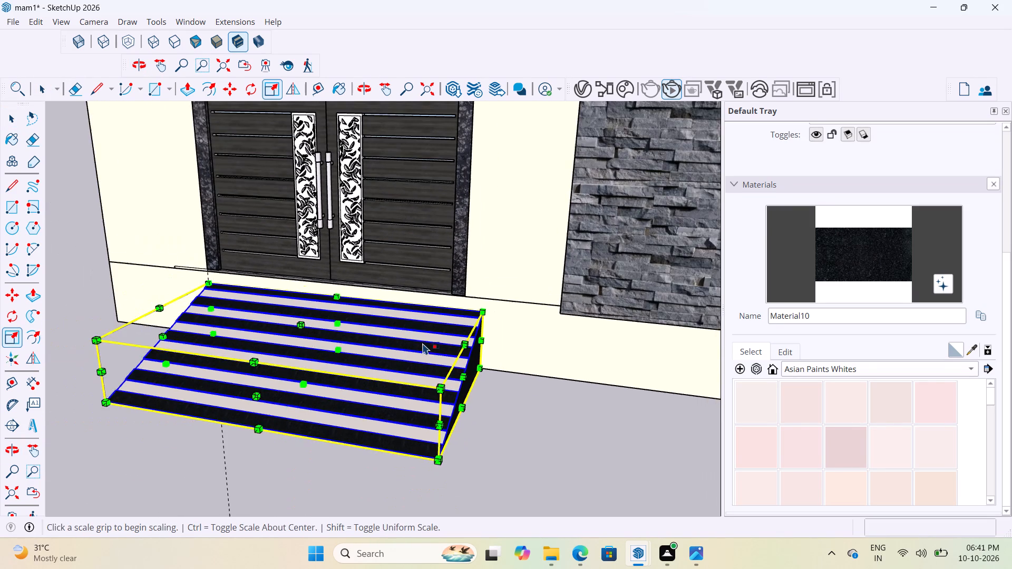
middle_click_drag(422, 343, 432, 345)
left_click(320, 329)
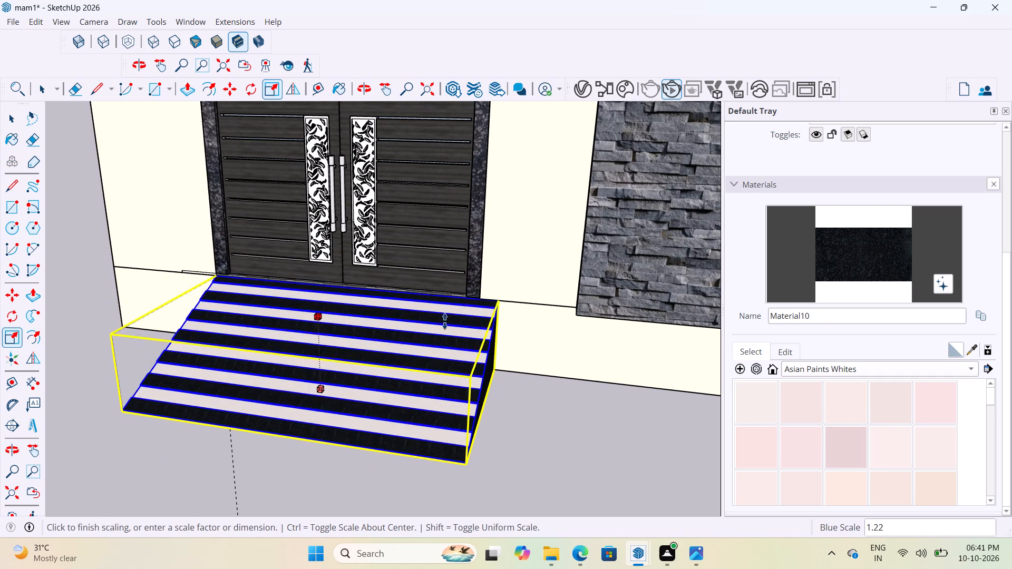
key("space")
Scale the ramp's height by about 1.24 so its top reaches the plinth's top edge, and deselect it.
scroll(333, 310, "up", 3)
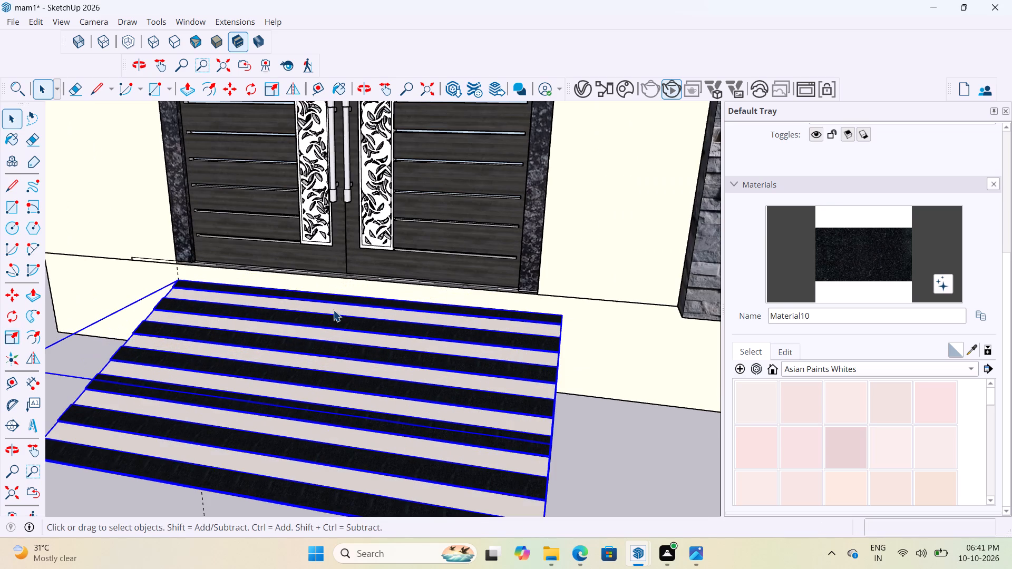
key("s")
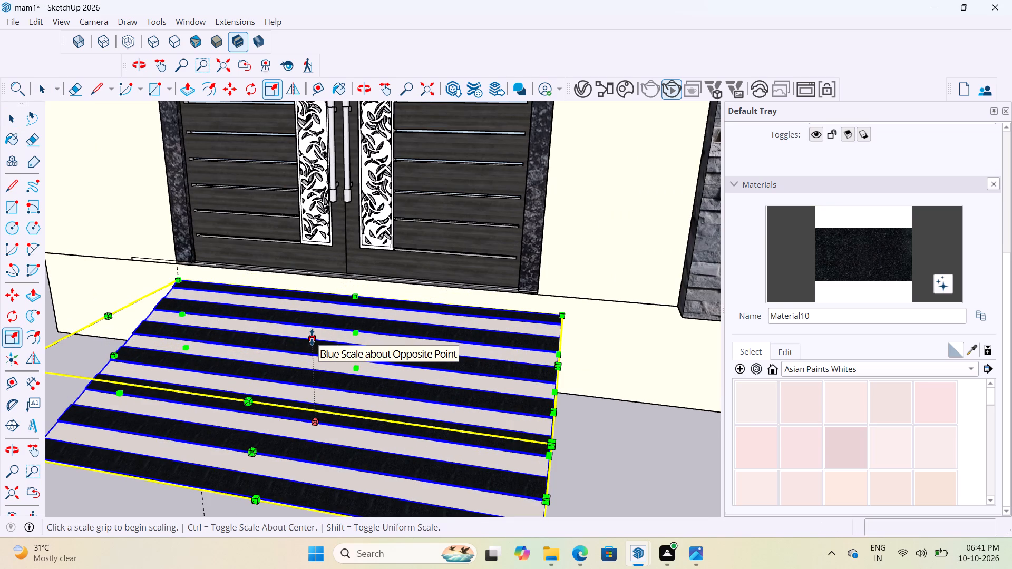
left_click(312, 337)
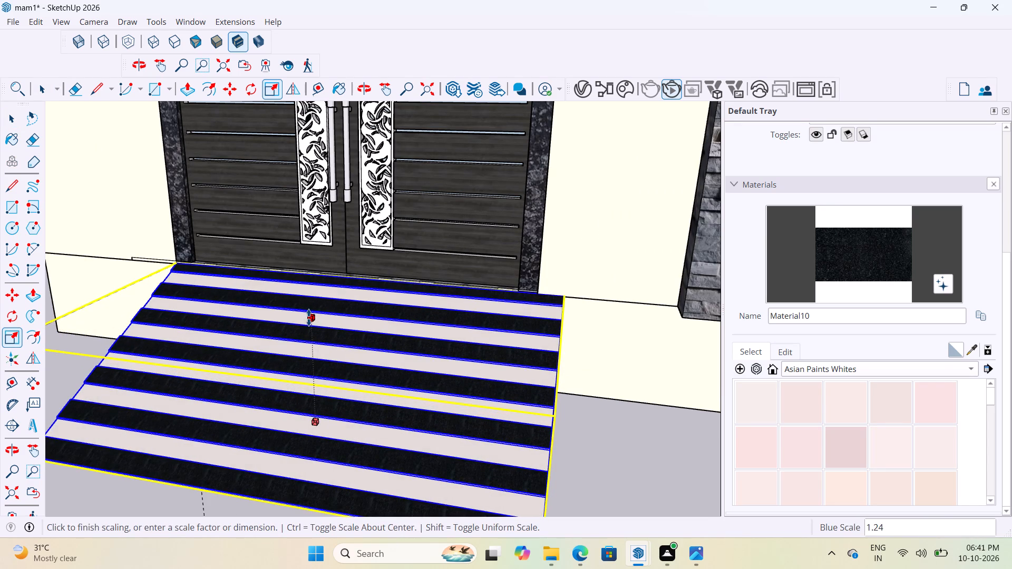
left_click(309, 318)
middle_click_drag(636, 381, 544, 353)
key("space")
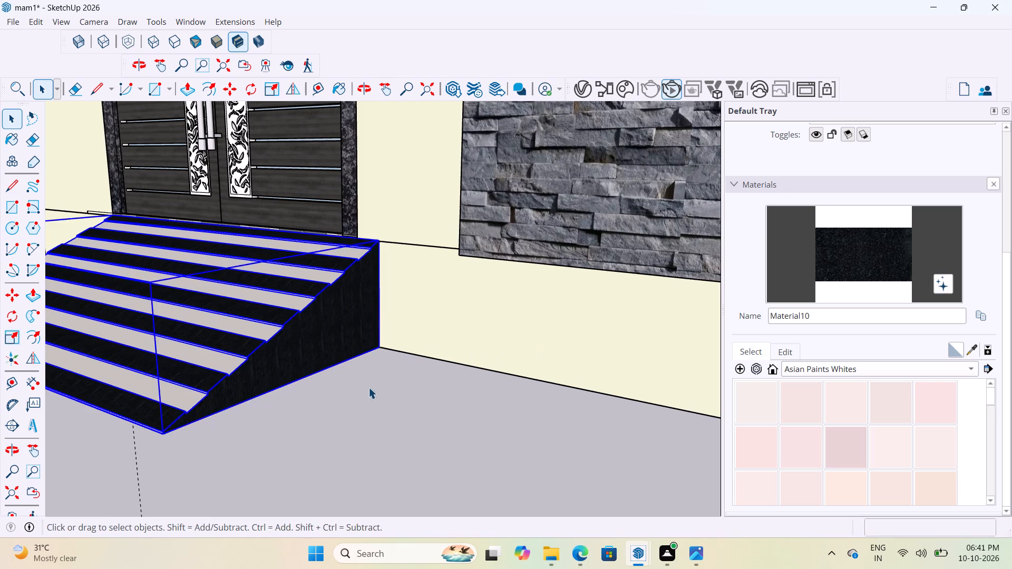
left_click(368, 387)
Scale the ramp's depth outward from the plinth by about 1.56, keeping its width at 1.00.
scroll(474, 393, "down", 9)
scroll(328, 397, "up", 3)
left_click(371, 347)
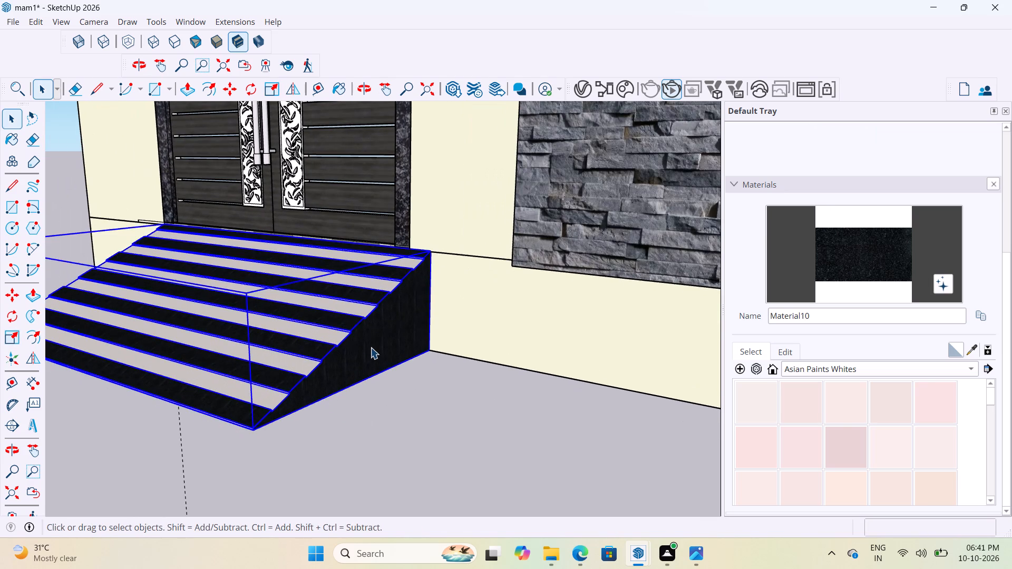
scroll(396, 265, "up", 1)
scroll(526, 297, "down", 4)
scroll(416, 315, "down", 3)
middle_click_drag(442, 329, 480, 336)
key("s")
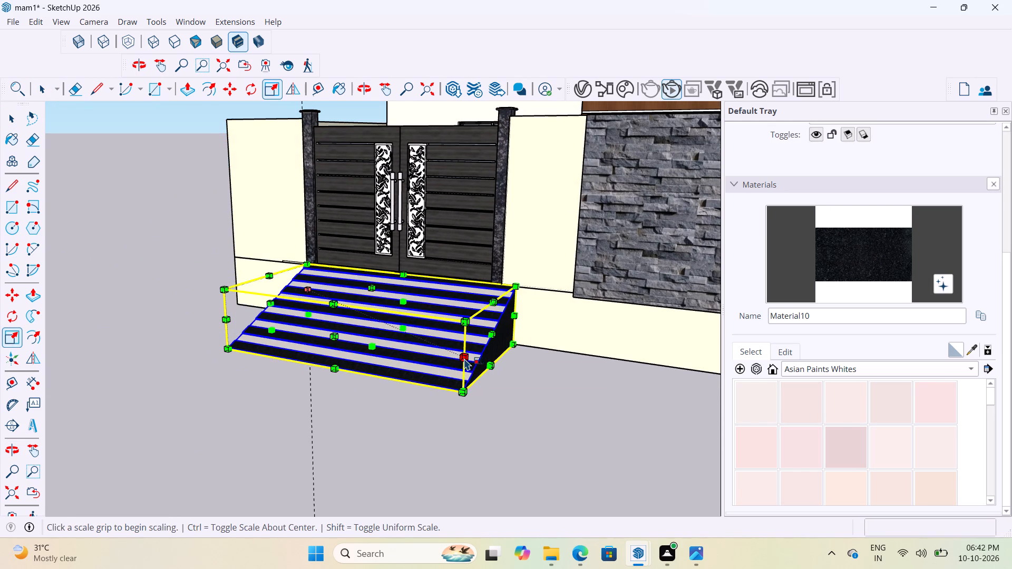
left_click(464, 358)
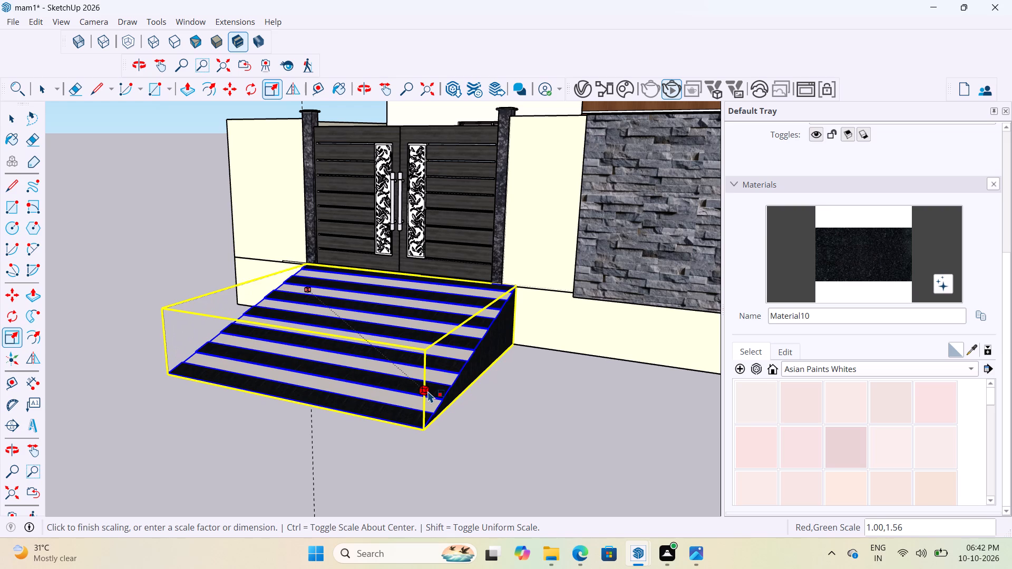
left_click(427, 391)
Scale the ramp's width to about 0.95, ending it at the corner of the gate pillar nearest the stone-clad wall, and deselect it.
left_click(480, 350)
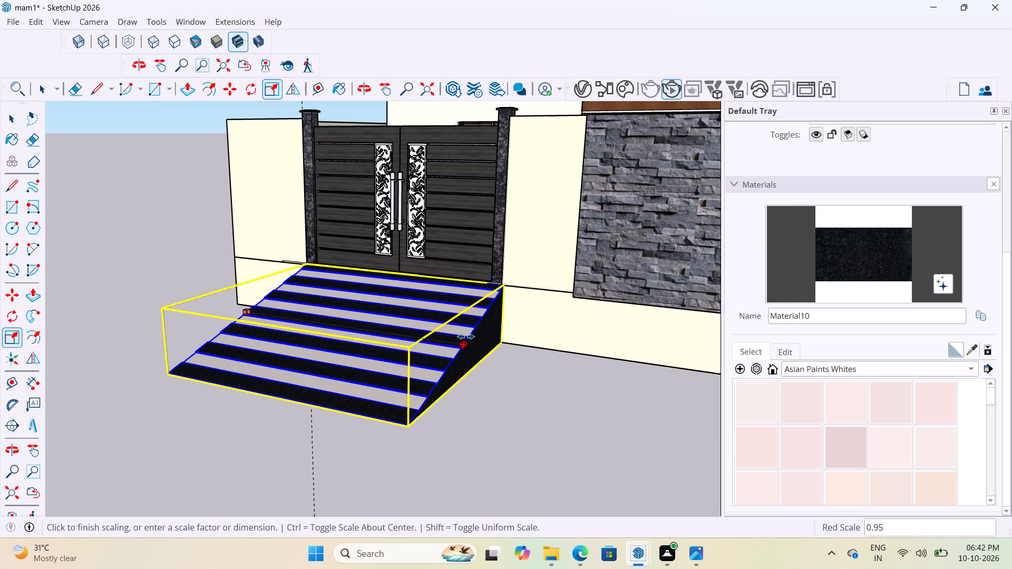
left_click(500, 282)
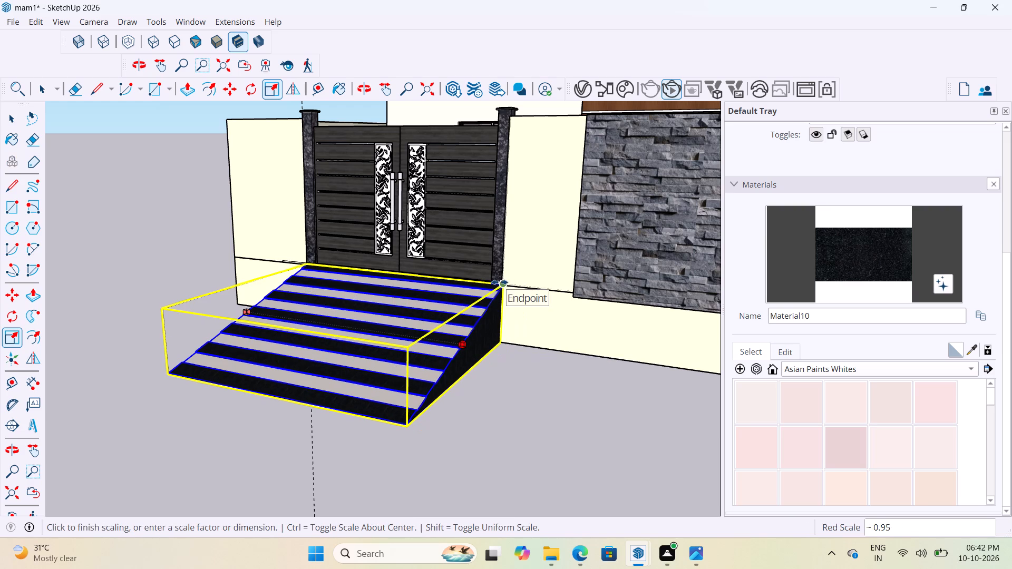
scroll(517, 386, "down", 3)
middle_click_drag(523, 391, 543, 398)
scroll(525, 420, "up", 5)
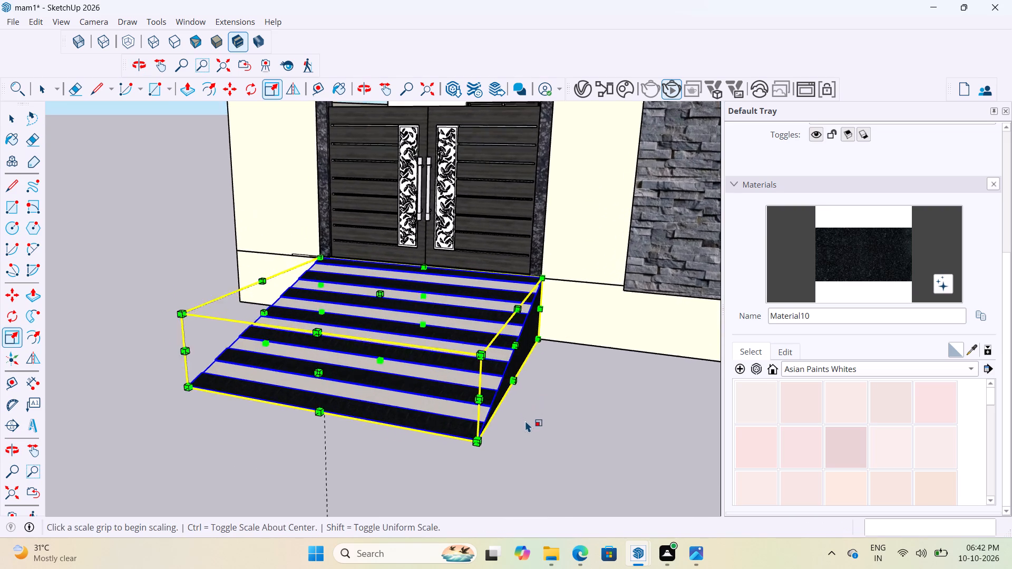
key("space")
left_click(525, 420)
Delete all guides from the model.
scroll(518, 377, "down", 4)
middle_click_drag(518, 377, 688, 426)
scroll(585, 356, "up", 6)
scroll(424, 307, "down", 9)
scroll(361, 433, "down", 6)
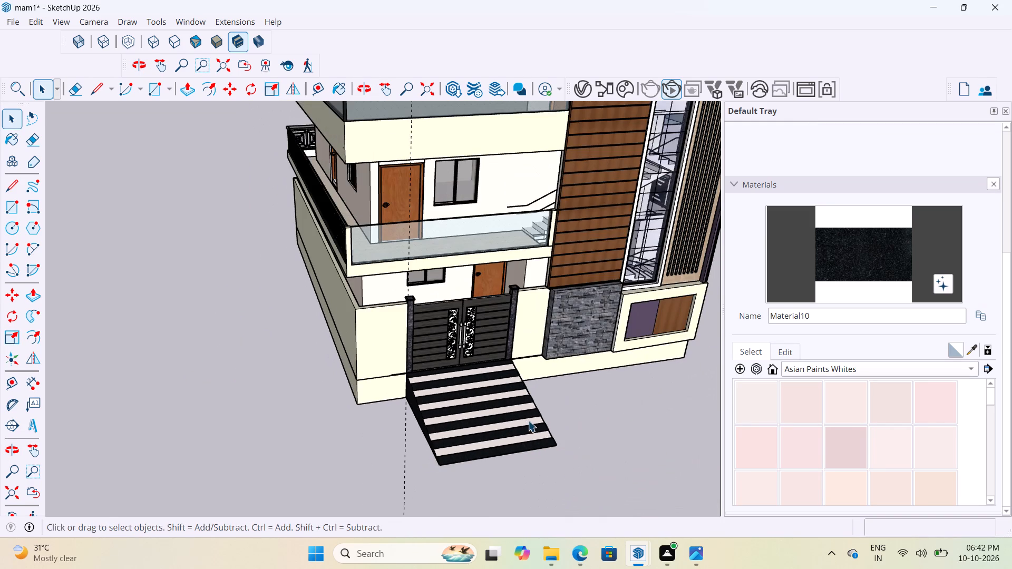
middle_click_drag(521, 418, 445, 411)
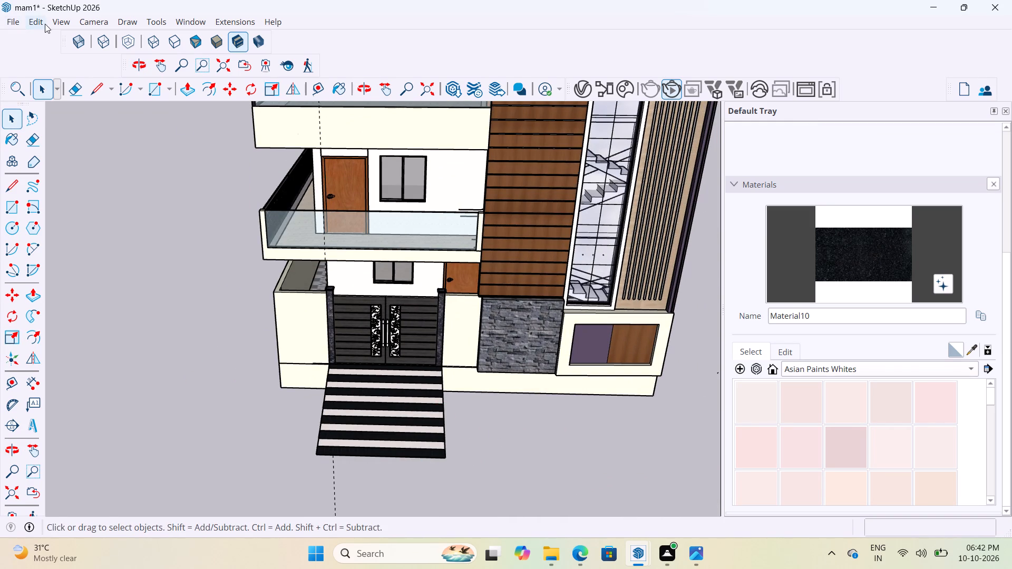
left_click(37, 21)
left_click(105, 154)
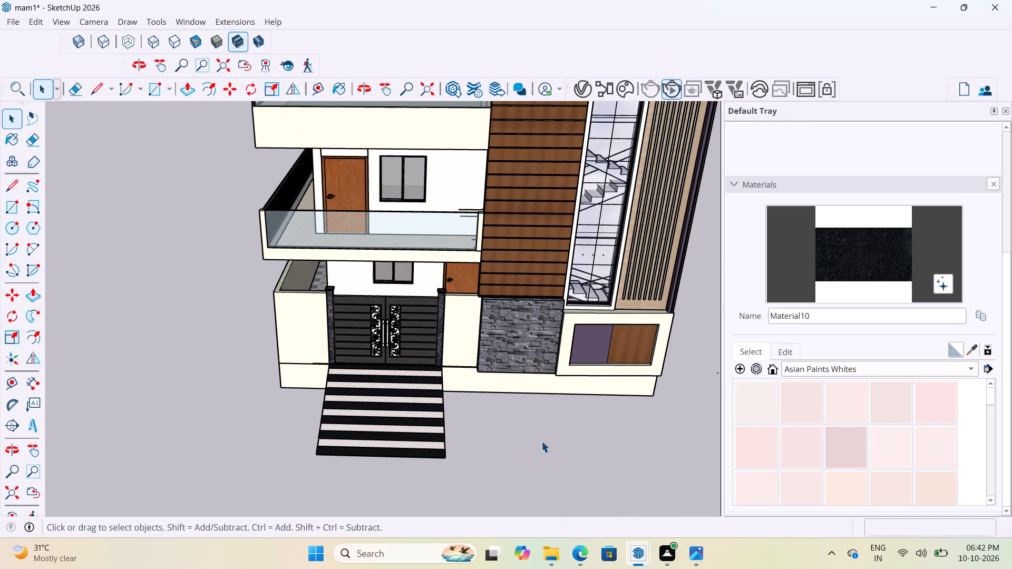
left_click(548, 443)
Examine the striped entrance ramp's fit against the plinth and gate pillars, its thin wall-side edge, and its raised stripes from both sides.
scroll(480, 393, "up", 3)
middle_click_drag(353, 410, 462, 411)
scroll(556, 396, "up", 7)
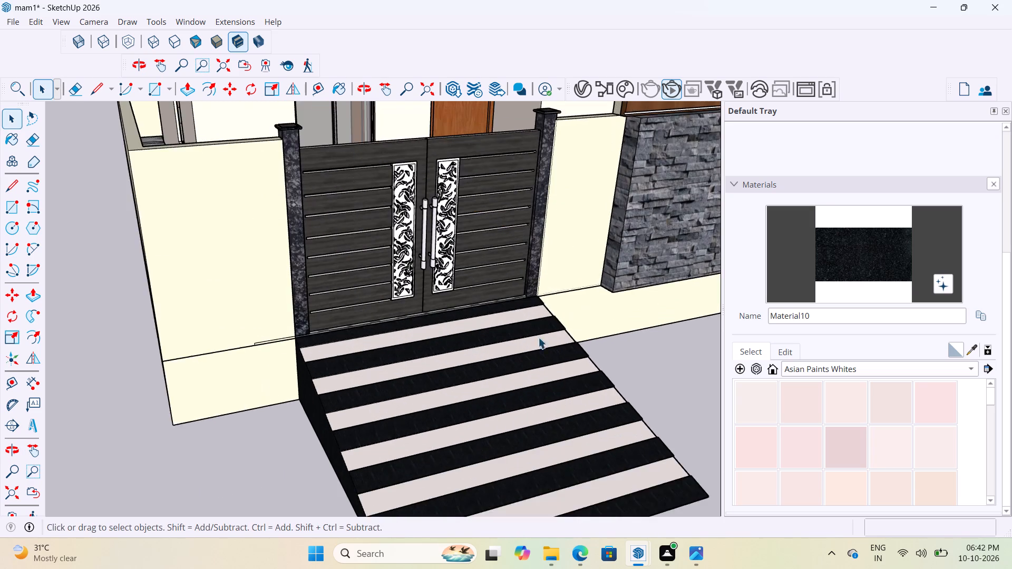
scroll(495, 257, "down", 4)
middle_click_drag(461, 317, 370, 302)
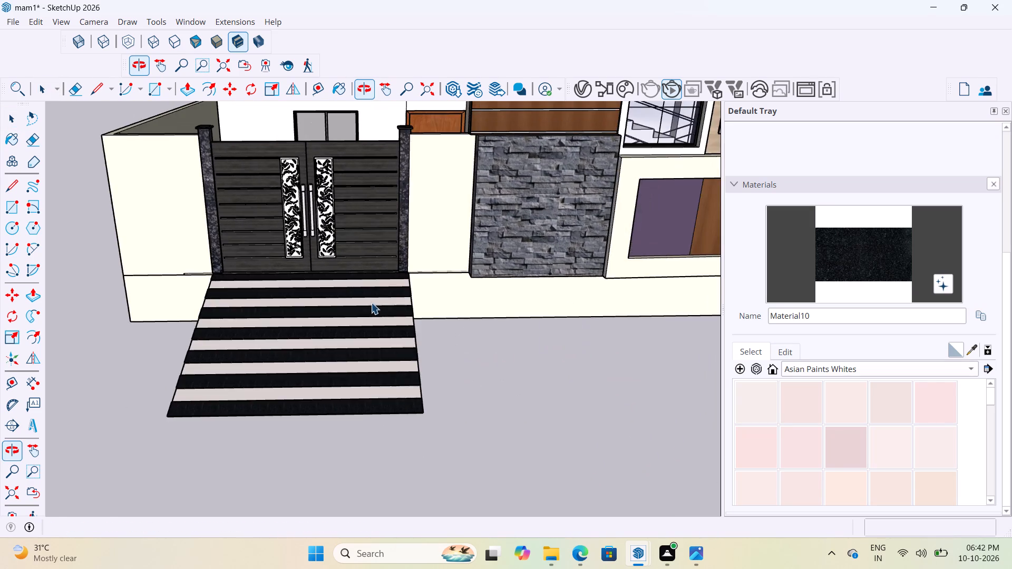
scroll(391, 307, "down", 4)
scroll(242, 278, "up", 20)
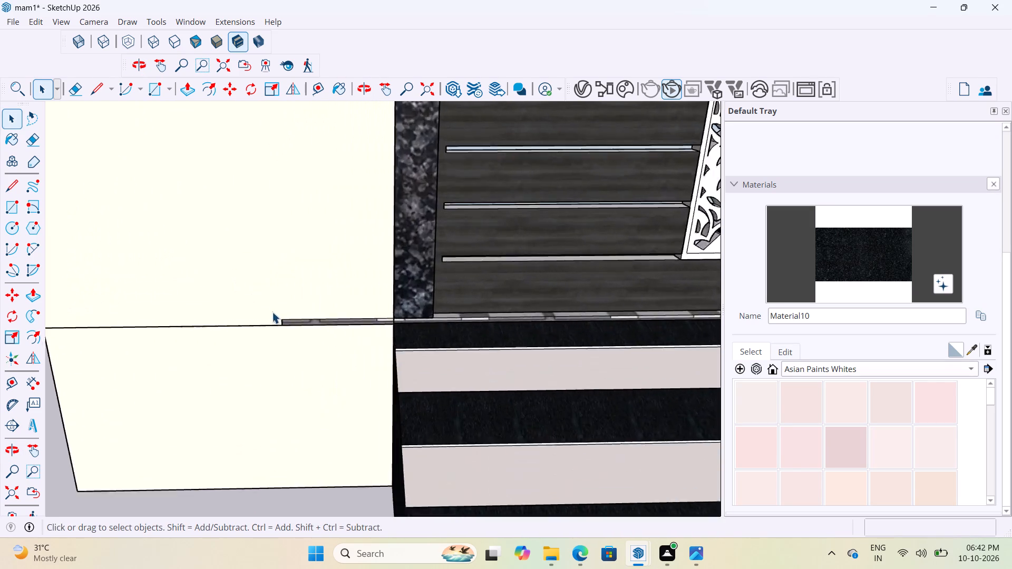
scroll(272, 312, "up", 2)
left_click(228, 333)
scroll(338, 352, "down", 7)
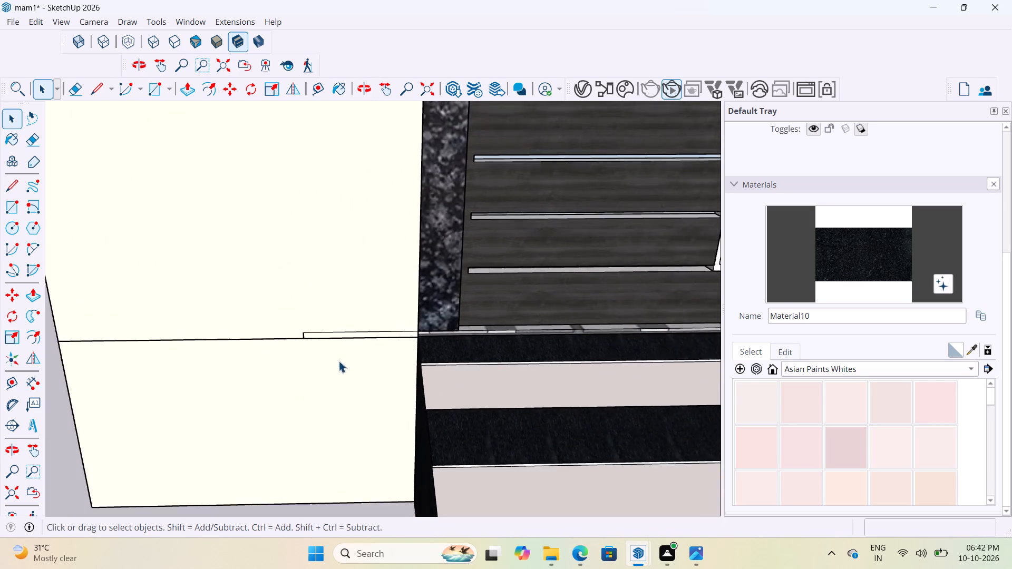
scroll(338, 361, "down", 18)
scroll(295, 374, "down", 17)
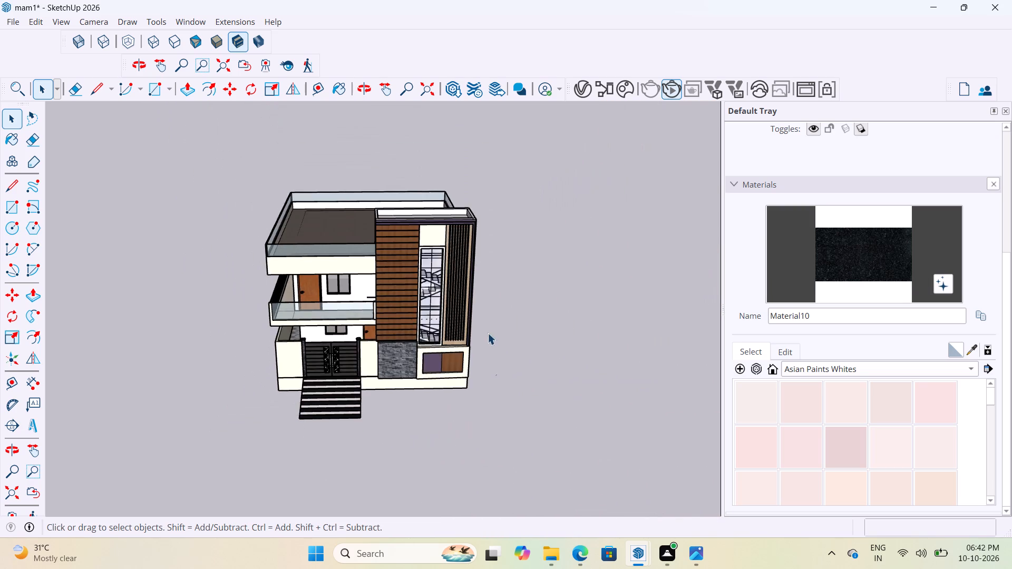
scroll(520, 254, "up", 7)
scroll(526, 239, "down", 5)
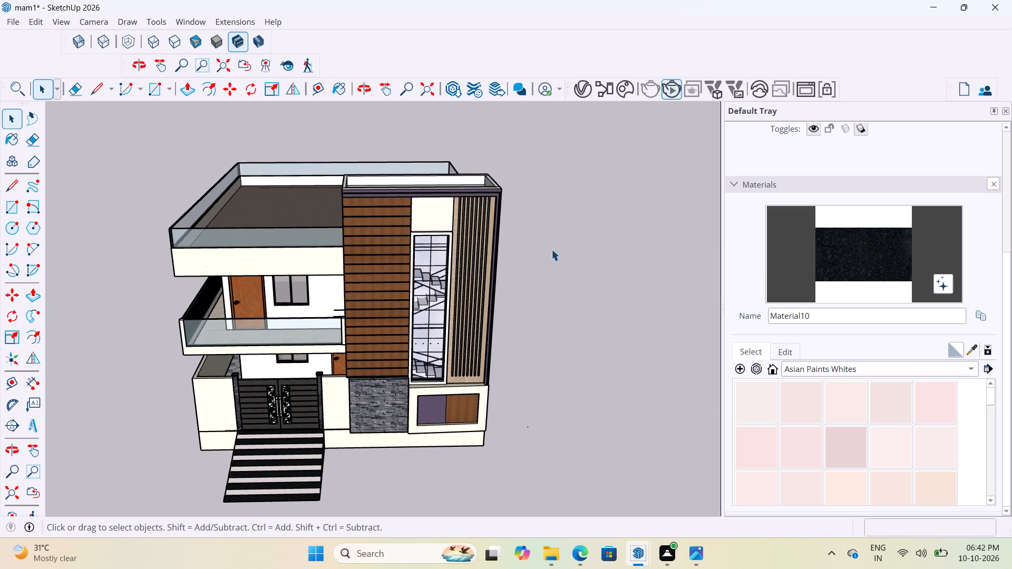
middle_click_drag(560, 251, 652, 229)
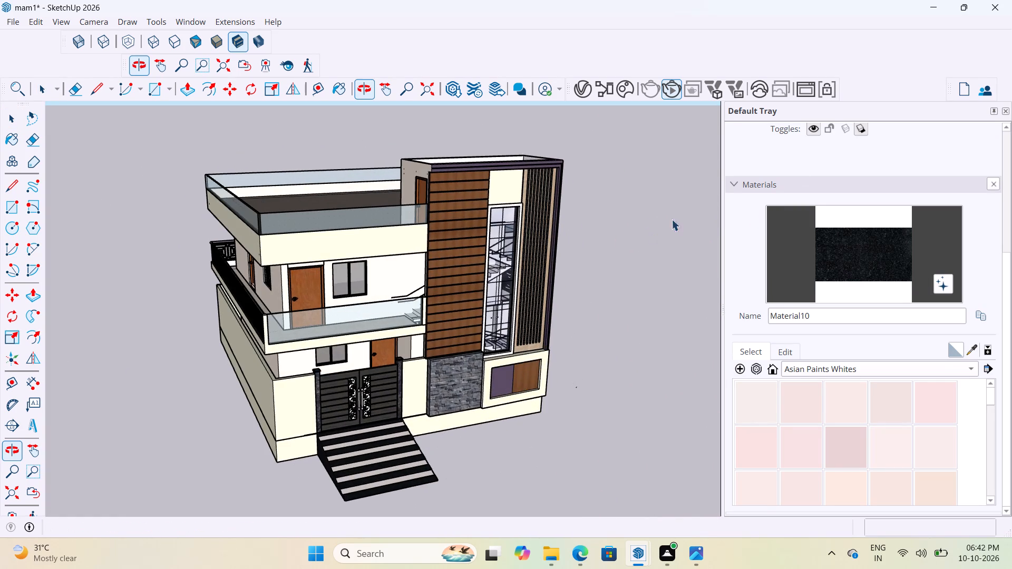
scroll(341, 435, "up", 13)
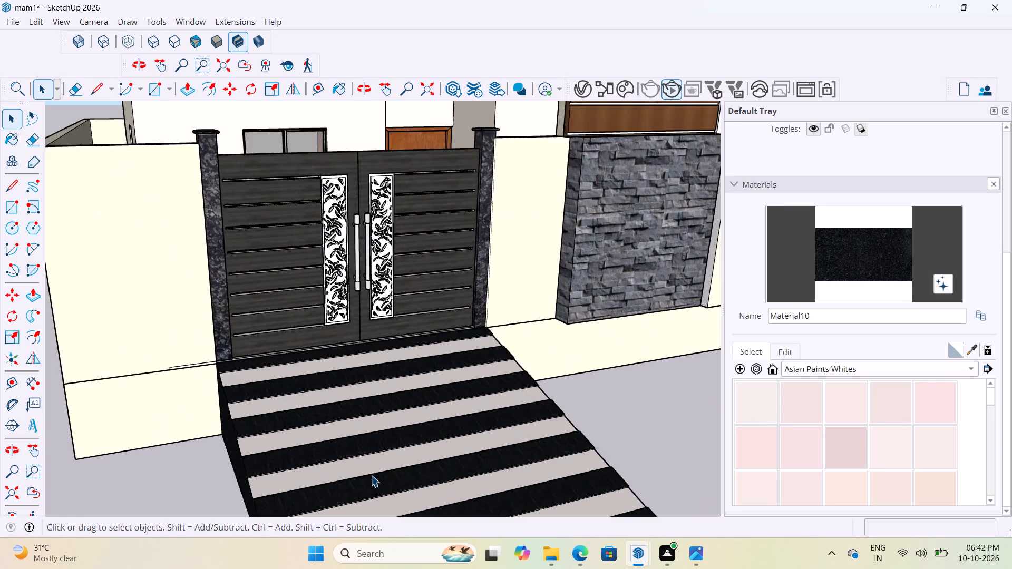
scroll(371, 475, "up", 15)
middle_click_drag(352, 328, 477, 291)
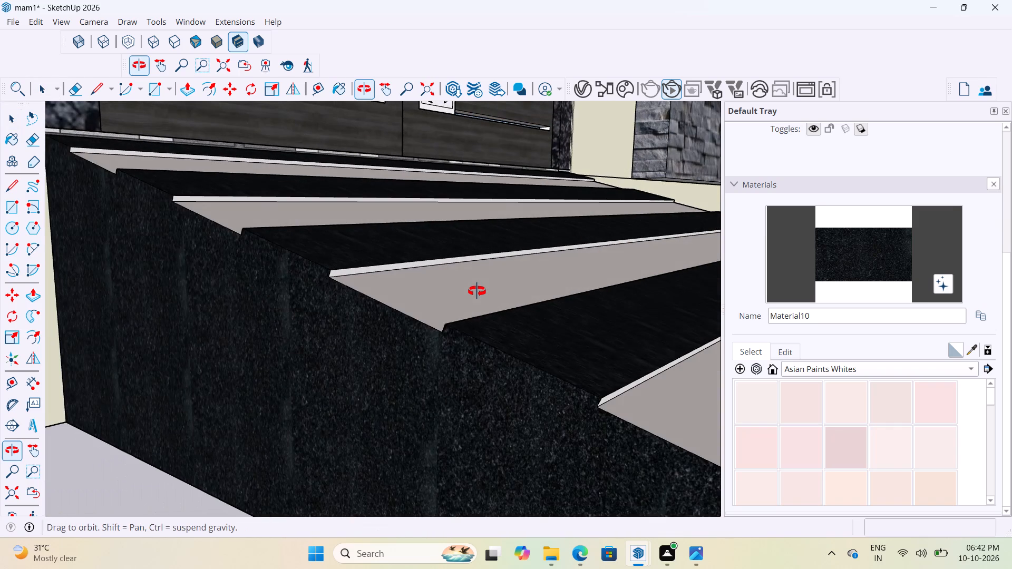
middle_click_drag(477, 291, 433, 286)
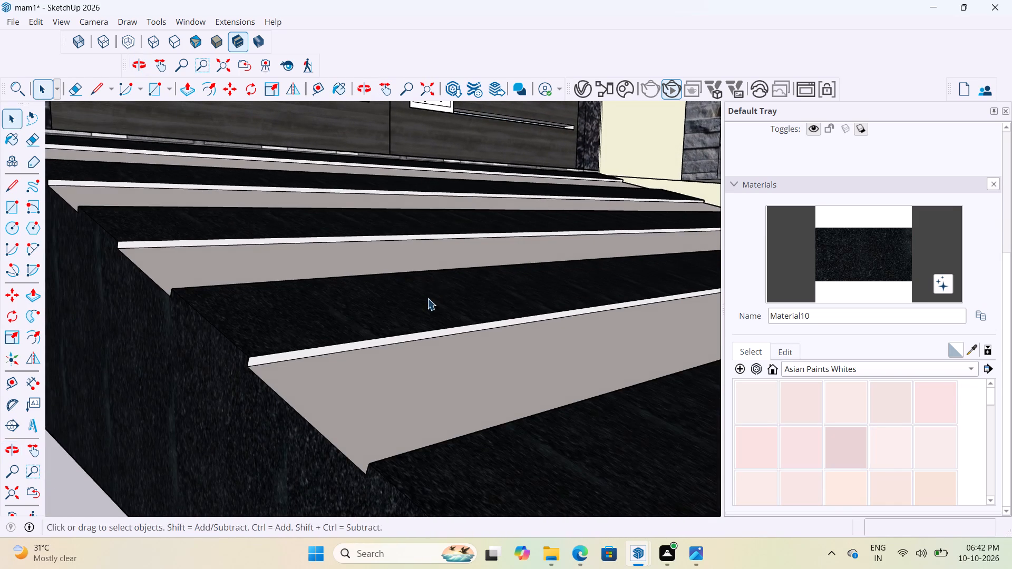
scroll(285, 390, "up", 12)
scroll(271, 352, "down", 6)
scroll(293, 398, "down", 7)
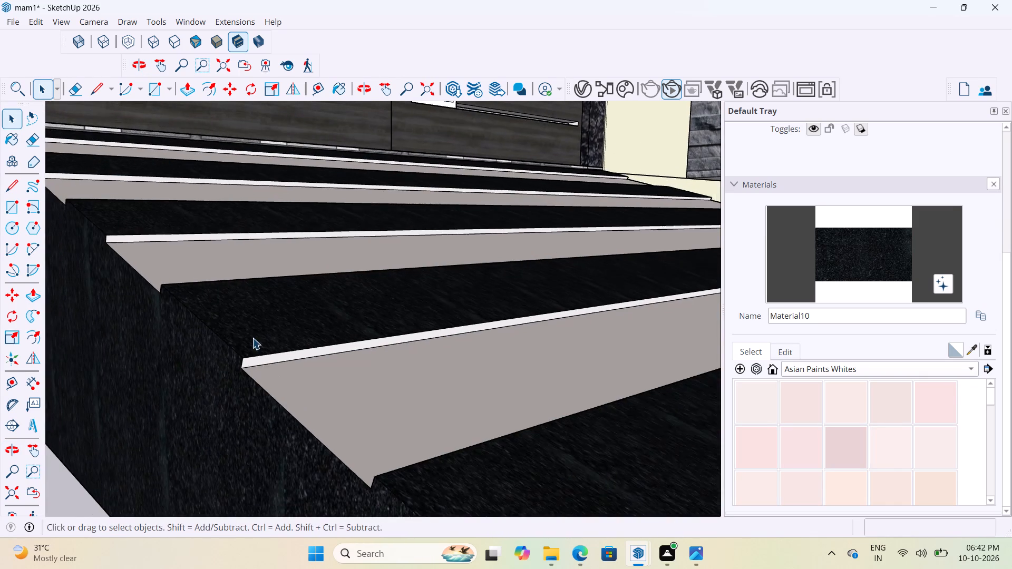
middle_click_drag(273, 350, 645, 427)
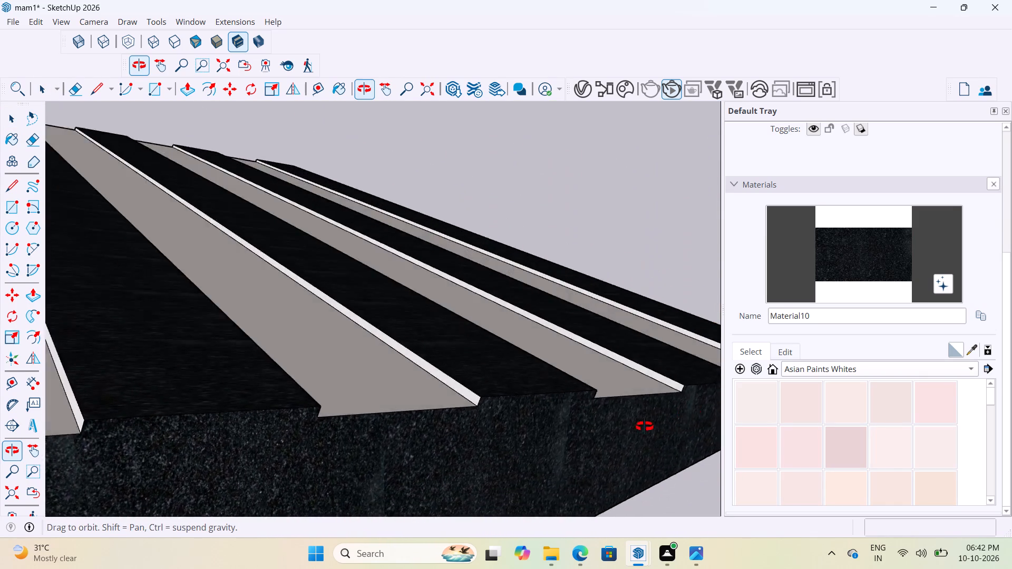
middle_click_drag(645, 427, 597, 437)
scroll(352, 391, "down", 20)
scroll(352, 391, "down", 11)
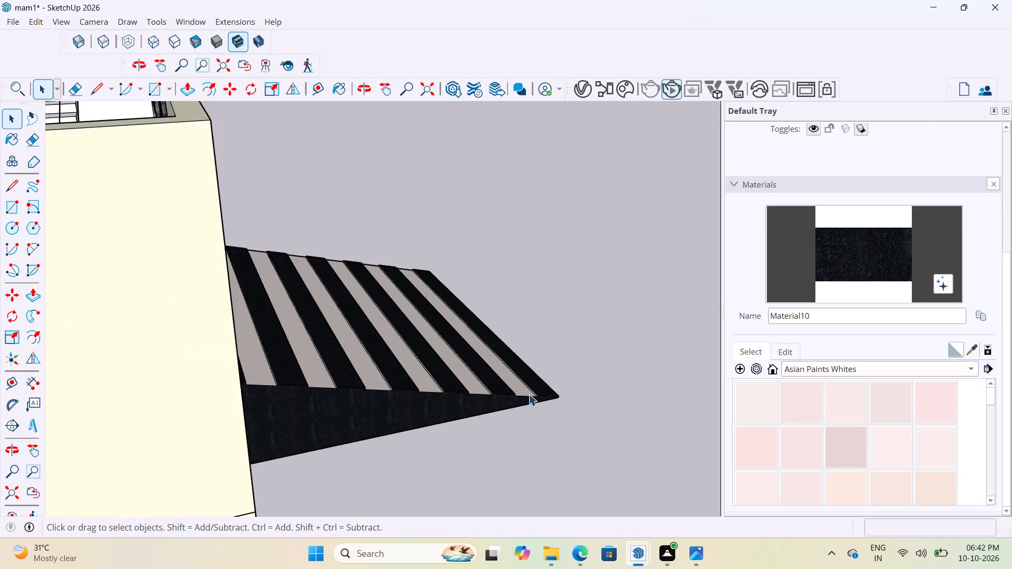
scroll(529, 394, "down", 3)
middle_click_drag(554, 402, 132, 417)
scroll(172, 365, "down", 12)
scroll(370, 309, "up", 3)
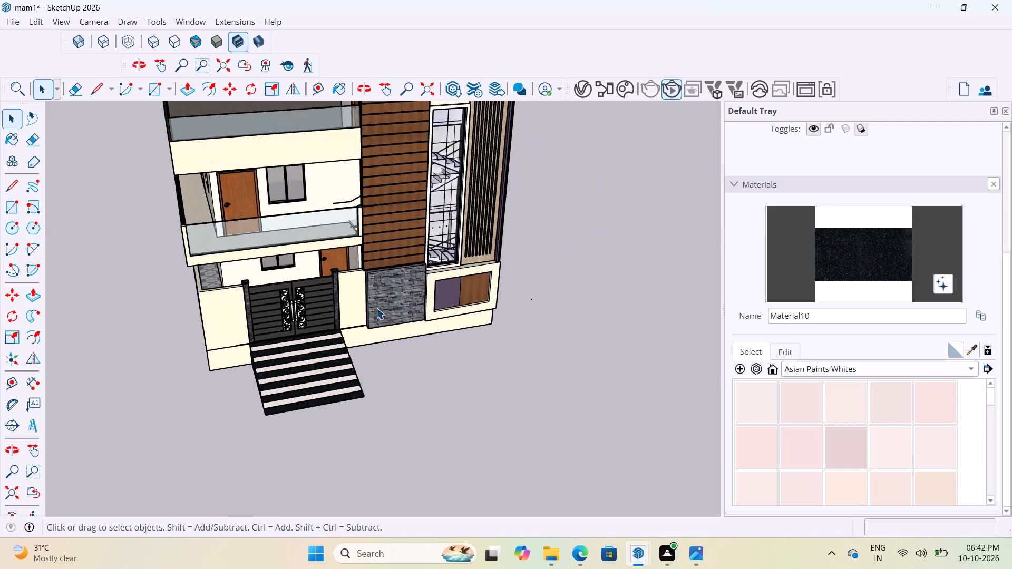
left_click(446, 390)
Examine the front facade around the staircase window, wood-clad wall and vertical louvre strip.
scroll(490, 317, "up", 1)
scroll(490, 320, "down", 10)
scroll(475, 288, "up", 3)
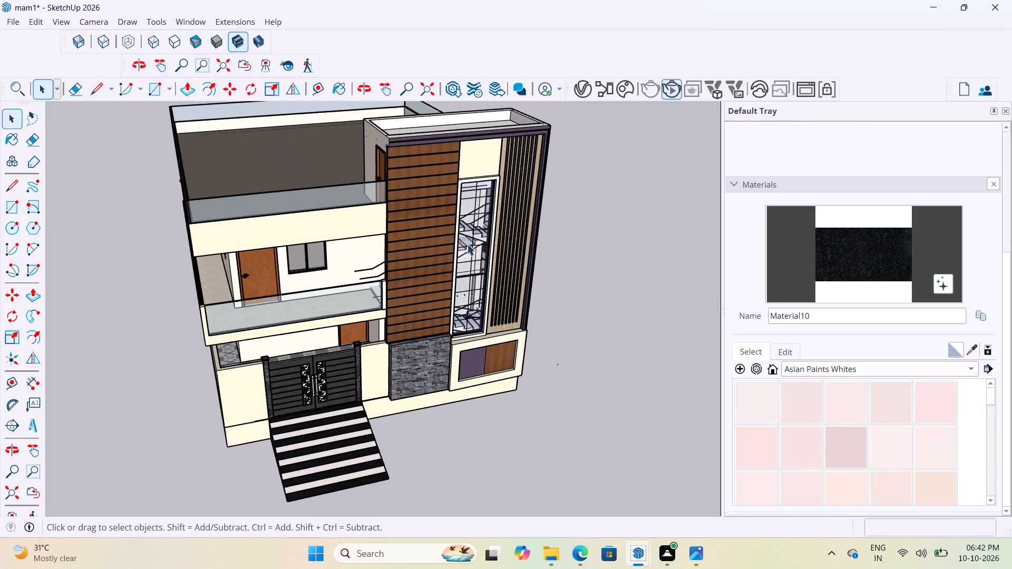
scroll(467, 244, "up", 20)
middle_click_drag(492, 202, 345, 202)
scroll(407, 218, "down", 20)
scroll(407, 218, "down", 1)
scroll(393, 214, "up", 12)
middle_click_drag(377, 142, 397, 74)
scroll(381, 93, "up", 3)
scroll(411, 176, "up", 4)
scroll(435, 178, "down", 18)
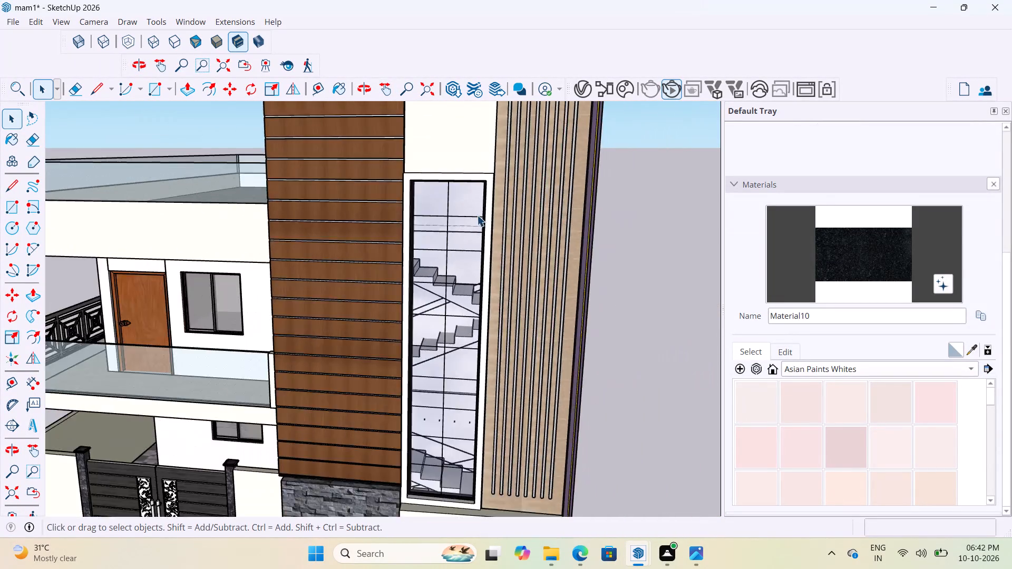
scroll(477, 215, "down", 14)
left_click(558, 292)
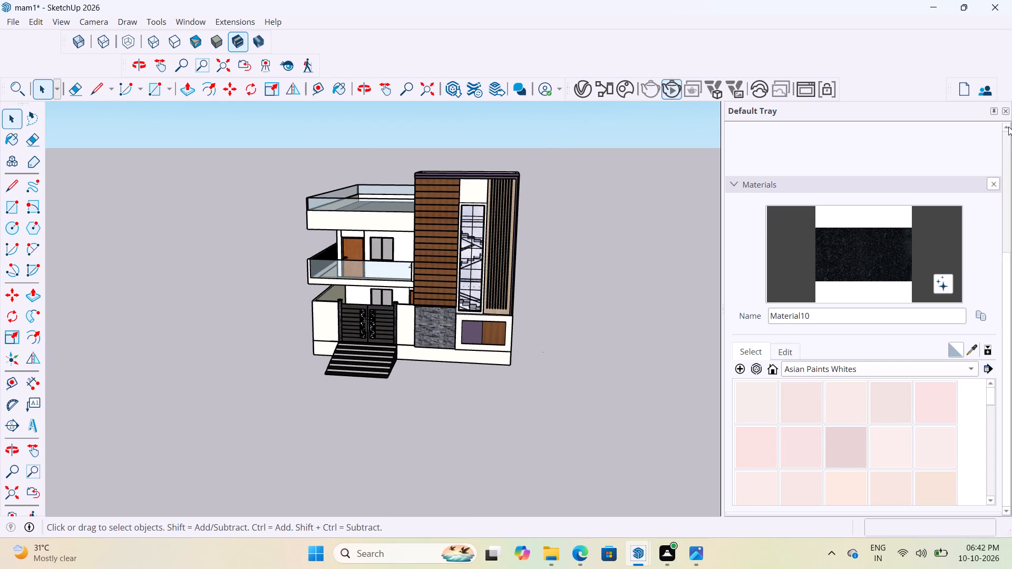
Close the Default Tray to widen the modelling area.
left_click(1005, 115)
Switch to the front standard view and frame the house's street elevation.
scroll(433, 322, "up", 2)
scroll(444, 340, "down", 4)
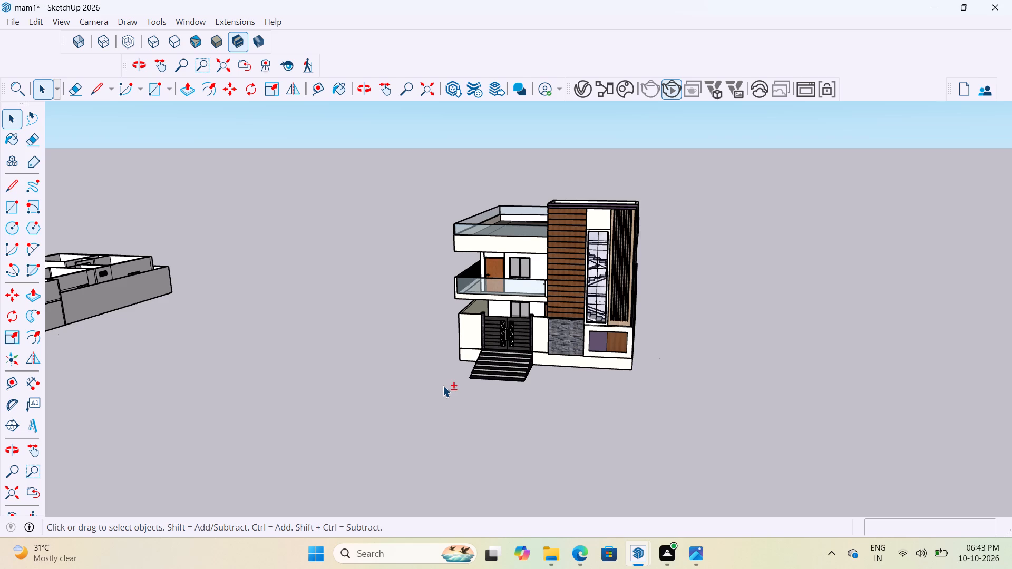
key("shift+f")
scroll(452, 375, "down", 10)
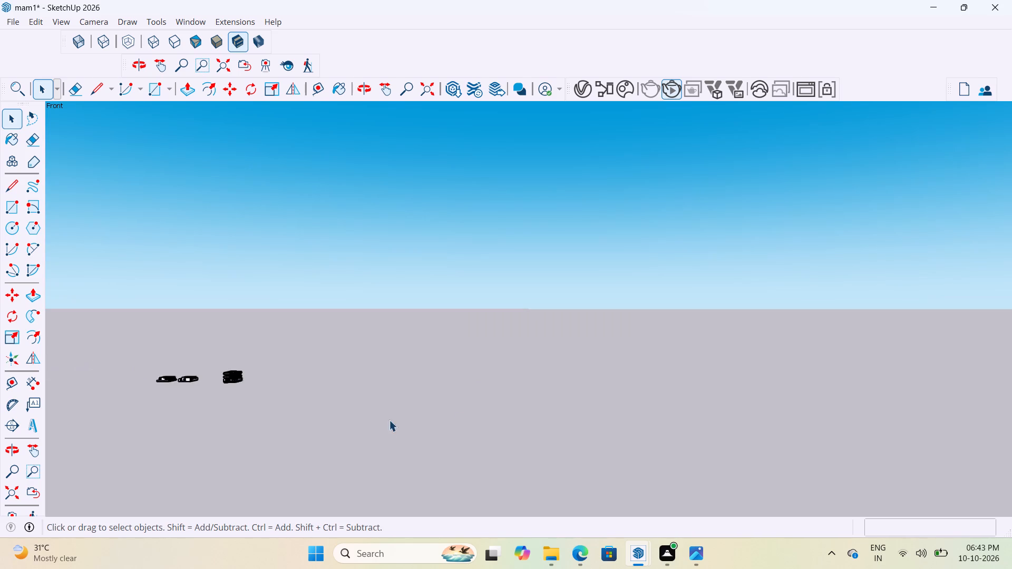
scroll(118, 355, "up", 20)
scroll(118, 355, "up", 8)
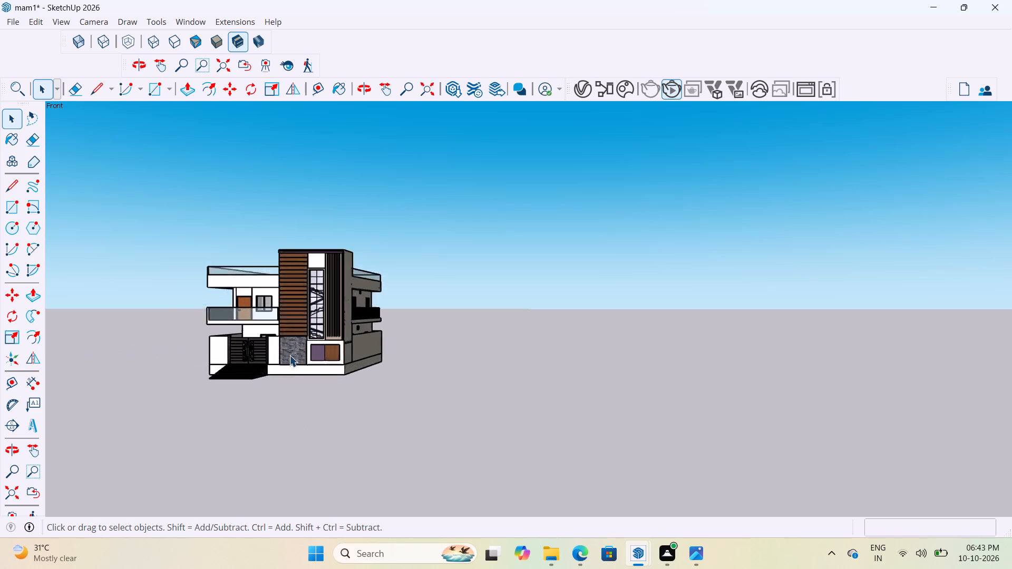
scroll(289, 355, "up", 5)
middle_click_drag(382, 353, 451, 362)
scroll(502, 392, "down", 1)
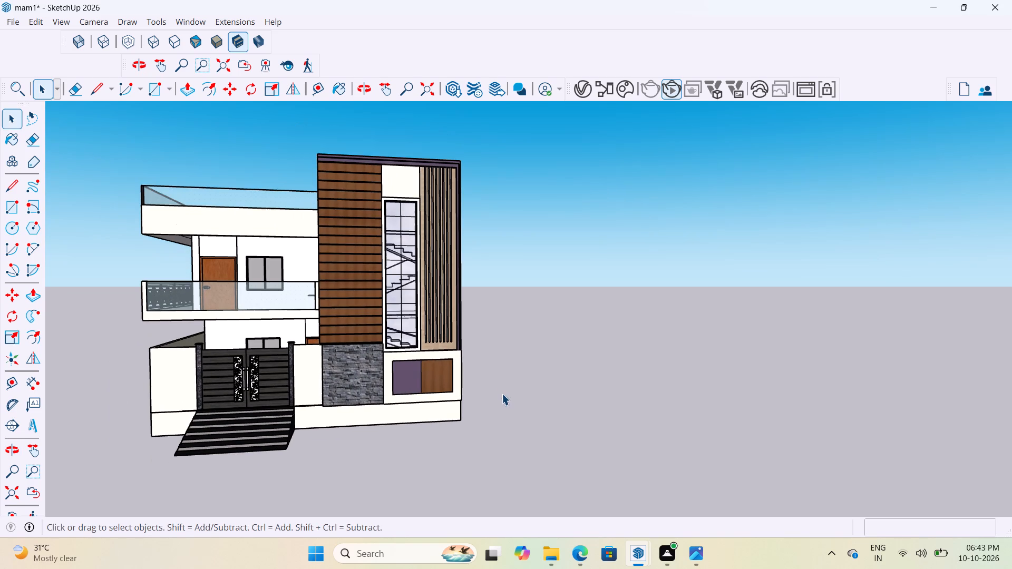
scroll(554, 383, "down", 2)
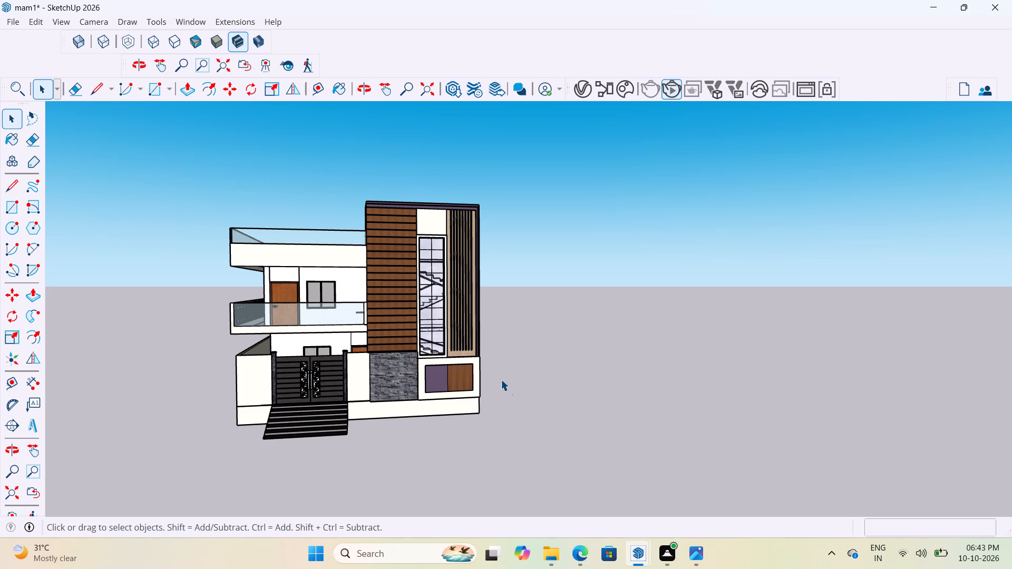
scroll(656, 438, "down", 4)
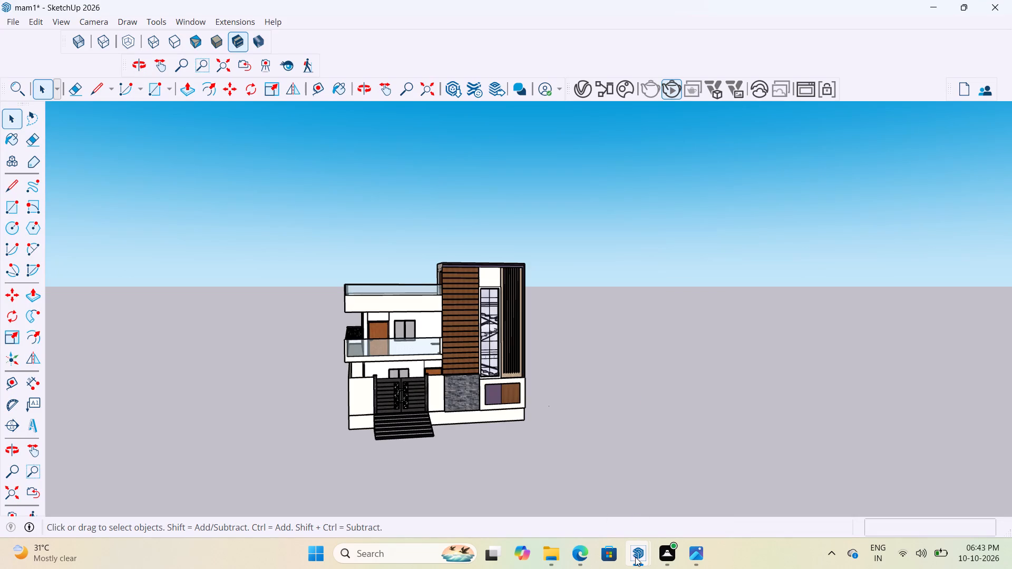
Examine the whole house from raised front angles, covering the roof parapet, balconies, gate and ramp.
scroll(503, 335, "up", 6)
middle_click_drag(448, 221, 442, 278)
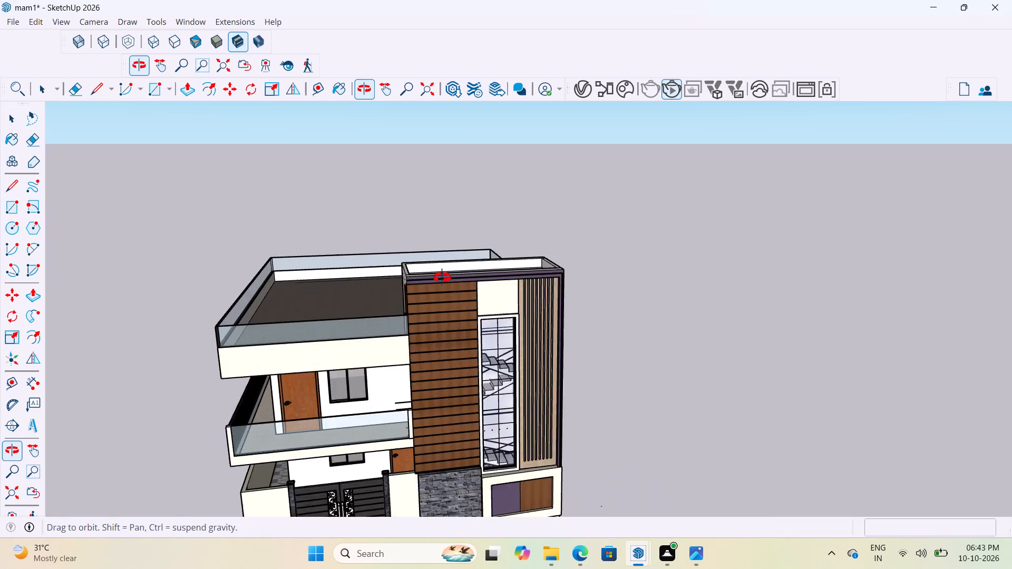
middle_click_drag(442, 278, 440, 277)
scroll(612, 207, "down", 5)
scroll(539, 320, "up", 13)
middle_click_drag(547, 284, 534, 308)
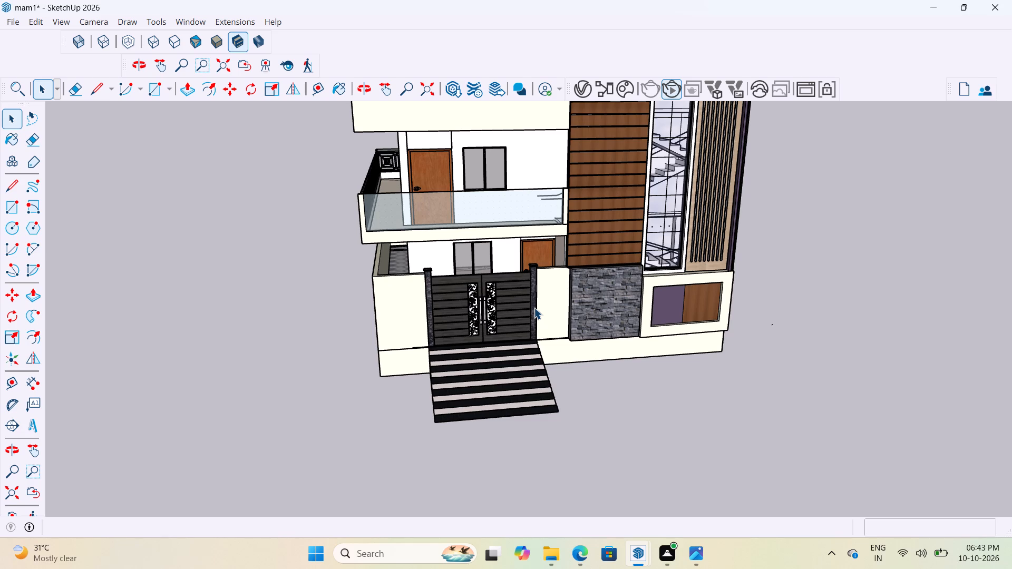
scroll(526, 340, "down", 7)
scroll(586, 244, "up", 7)
middle_click_drag(637, 277, 562, 283)
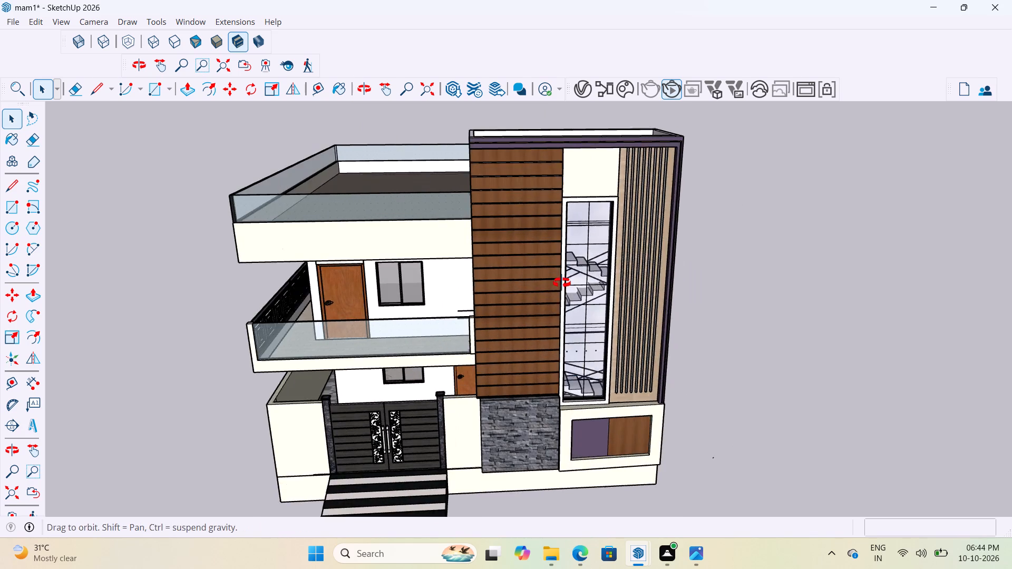
middle_click_drag(562, 283, 550, 288)
scroll(641, 351, "down", 4)
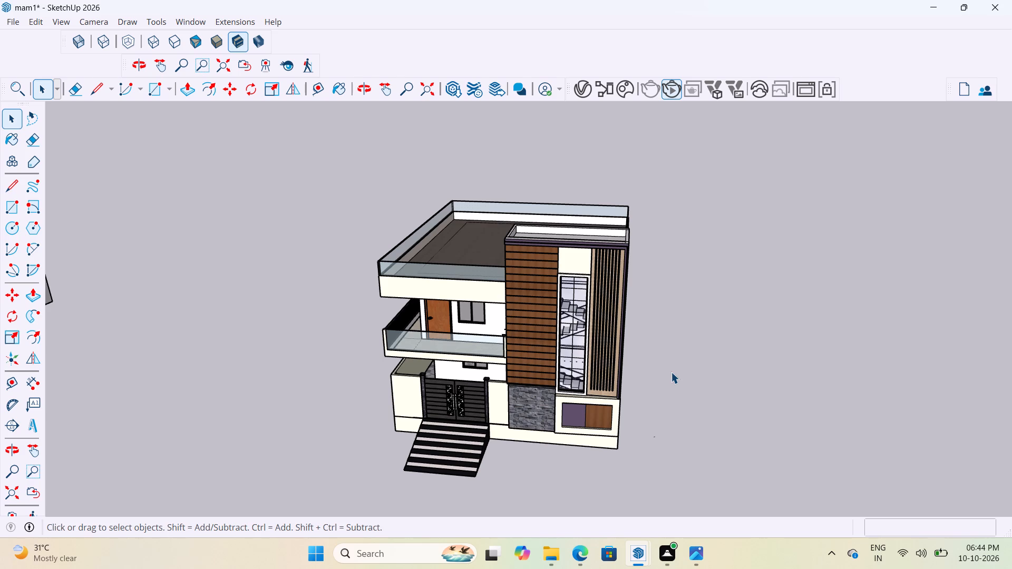
scroll(619, 228, "up", 4)
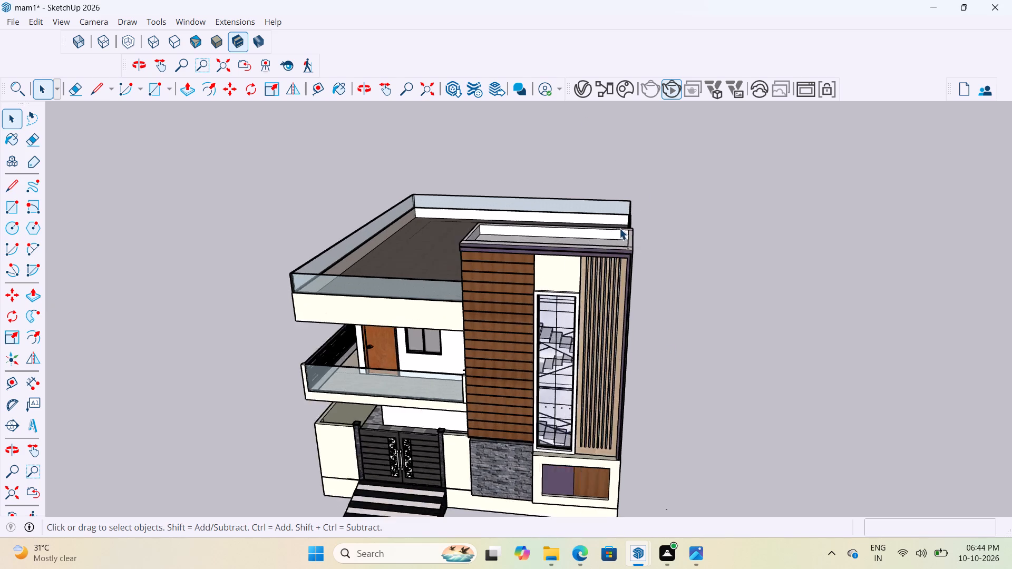
scroll(619, 228, "up", 13)
scroll(628, 251, "down", 6)
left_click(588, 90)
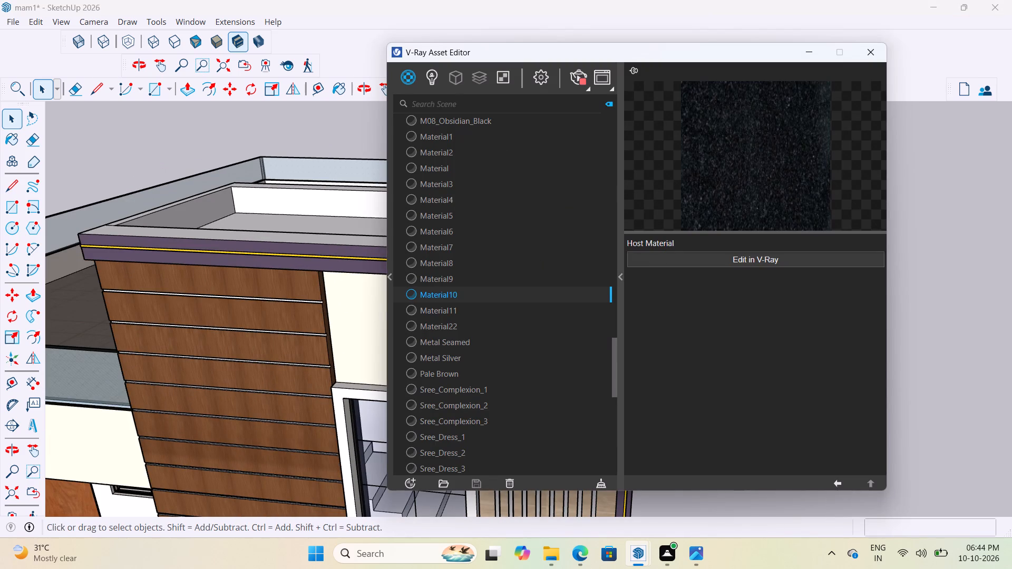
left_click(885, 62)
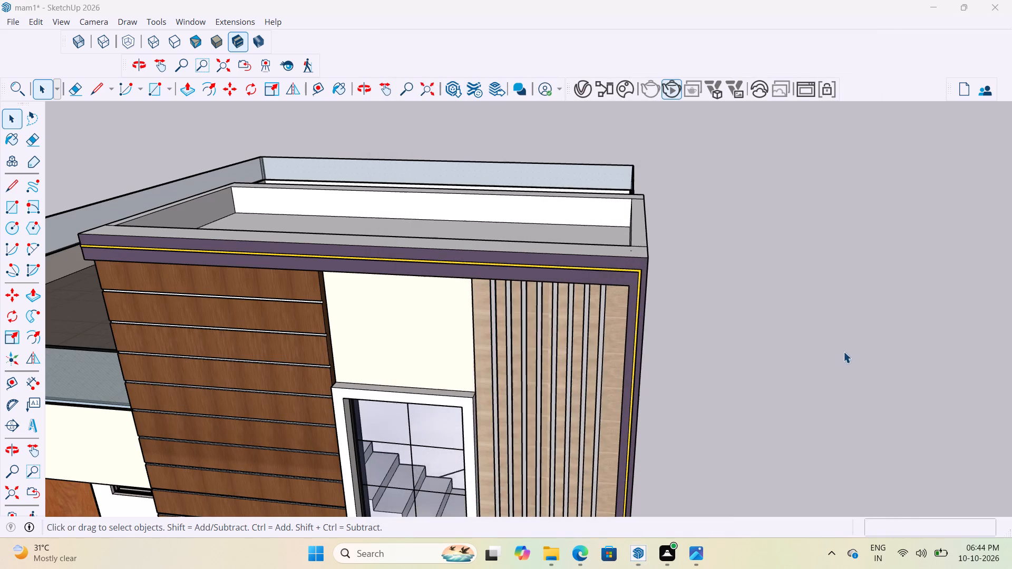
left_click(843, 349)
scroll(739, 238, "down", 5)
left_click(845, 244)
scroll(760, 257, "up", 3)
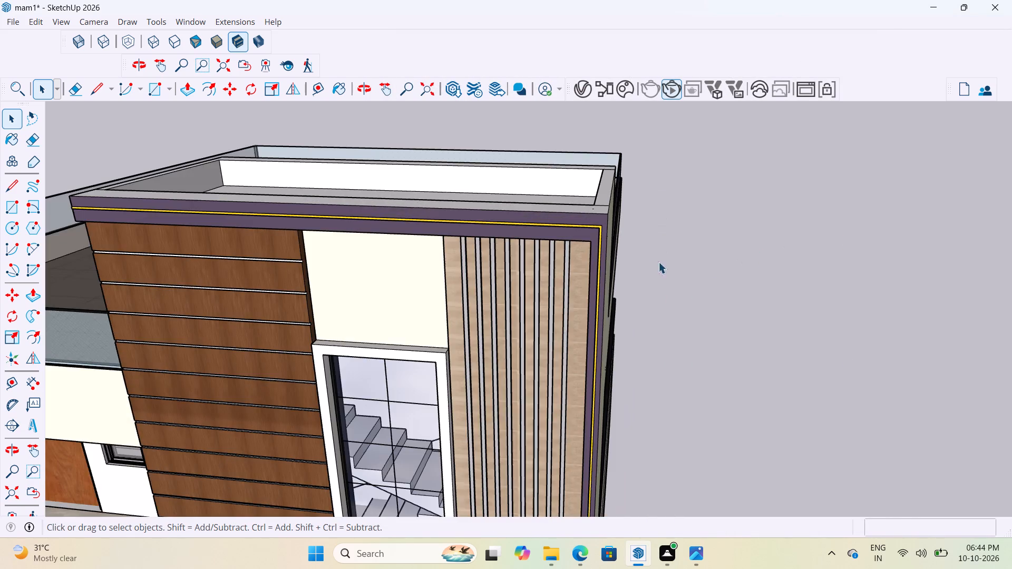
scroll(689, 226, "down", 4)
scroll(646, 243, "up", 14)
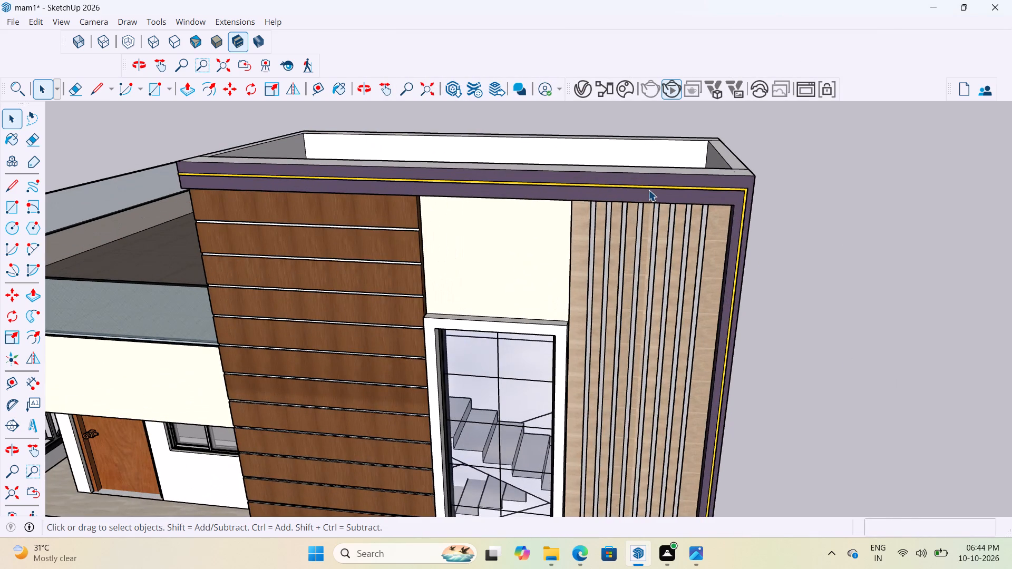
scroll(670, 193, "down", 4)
Open the V-Ray Asset Editor and review the SunLight settings in the scene's lights.
left_click(589, 94)
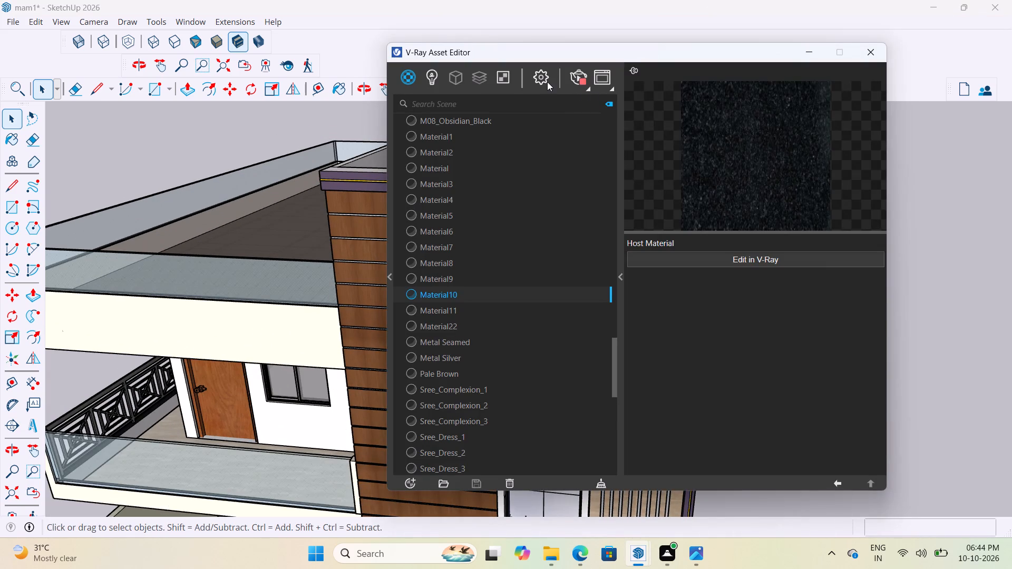
scroll(491, 200, "up", 15)
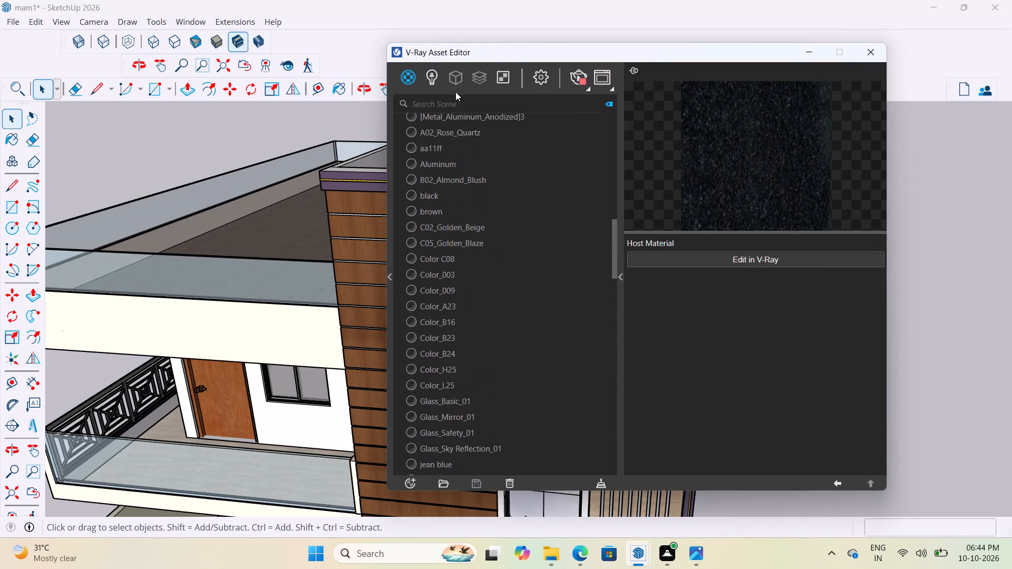
left_click(426, 80)
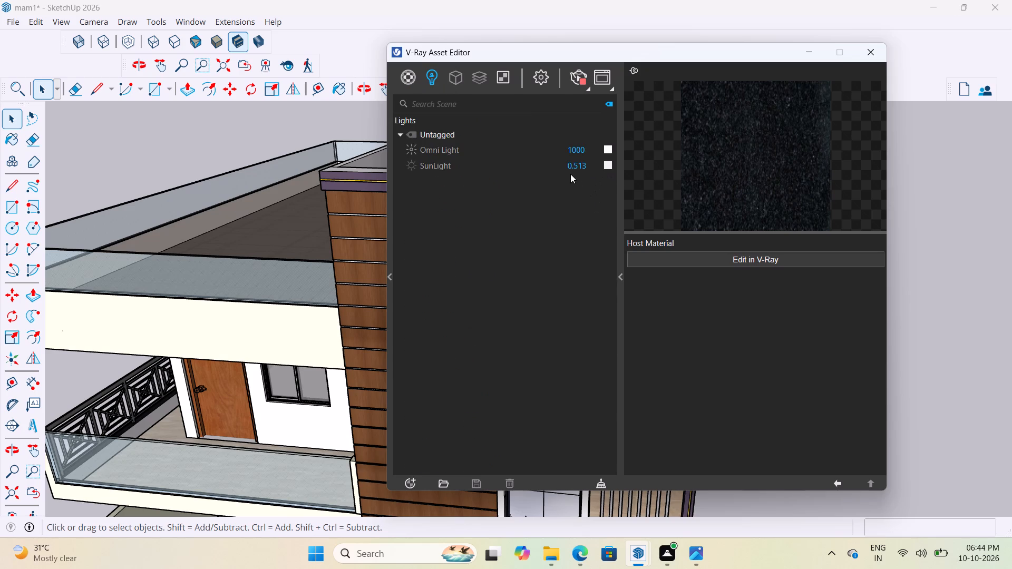
left_click(522, 166)
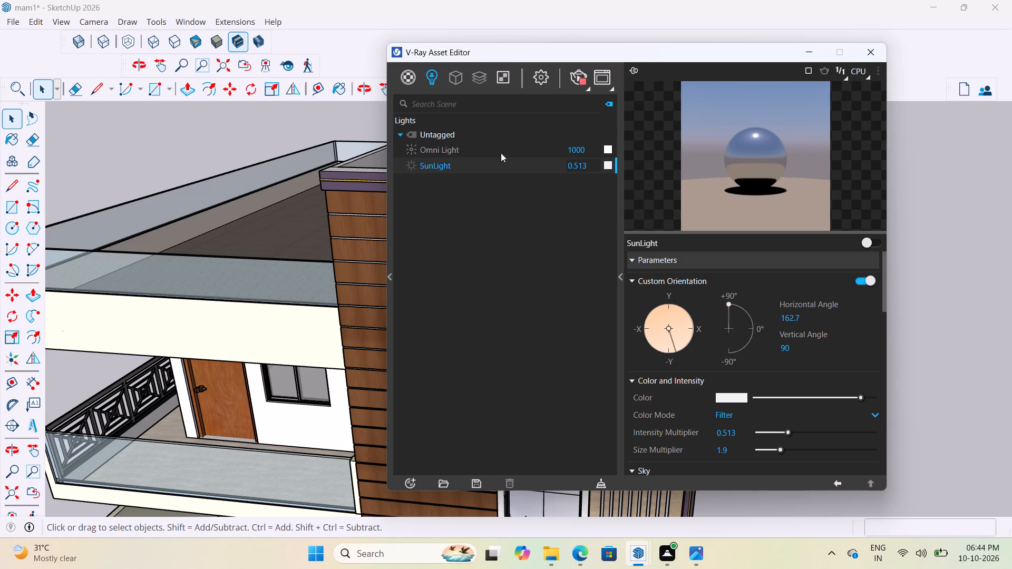
scroll(527, 197, "down", 3)
left_click(878, 49)
Select the roof terrace's glass railing and look through the V-Ray scene materials for its glass.
scroll(698, 223, "down", 10)
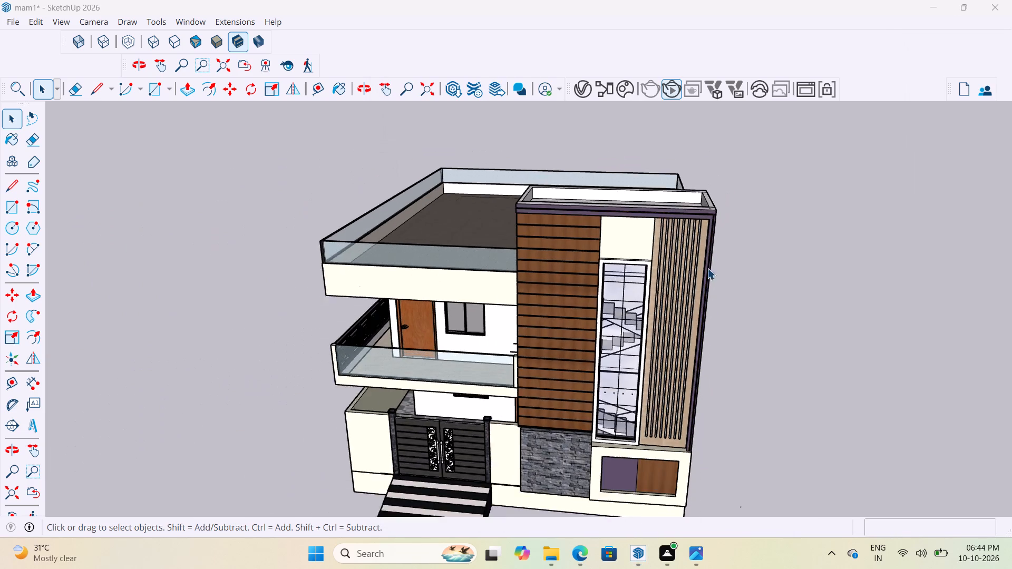
middle_click_drag(618, 278, 648, 259)
scroll(566, 254, "up", 7)
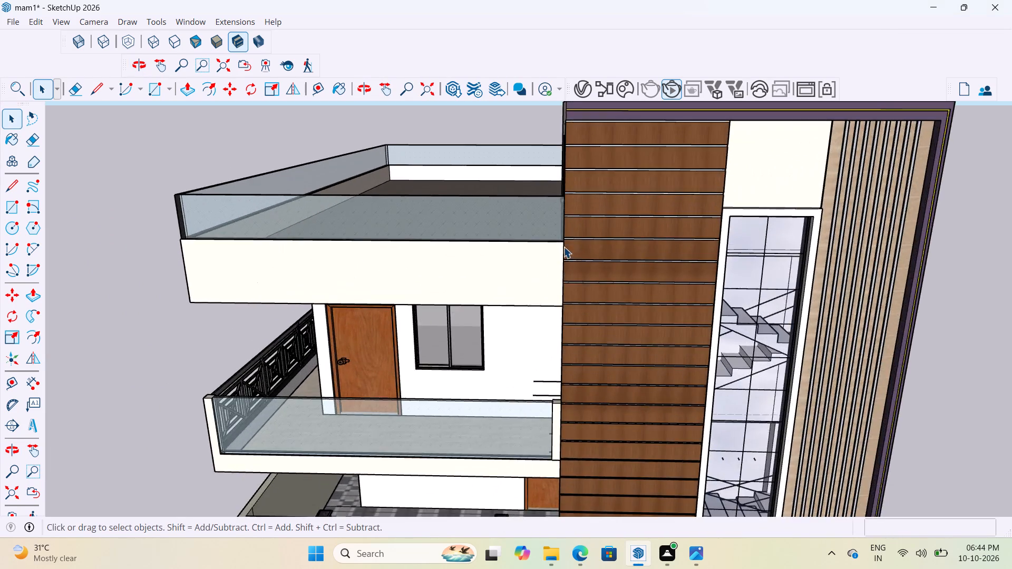
scroll(563, 242, "down", 4)
scroll(673, 344, "up", 2)
scroll(659, 327, "down", 4)
scroll(528, 260, "up", 3)
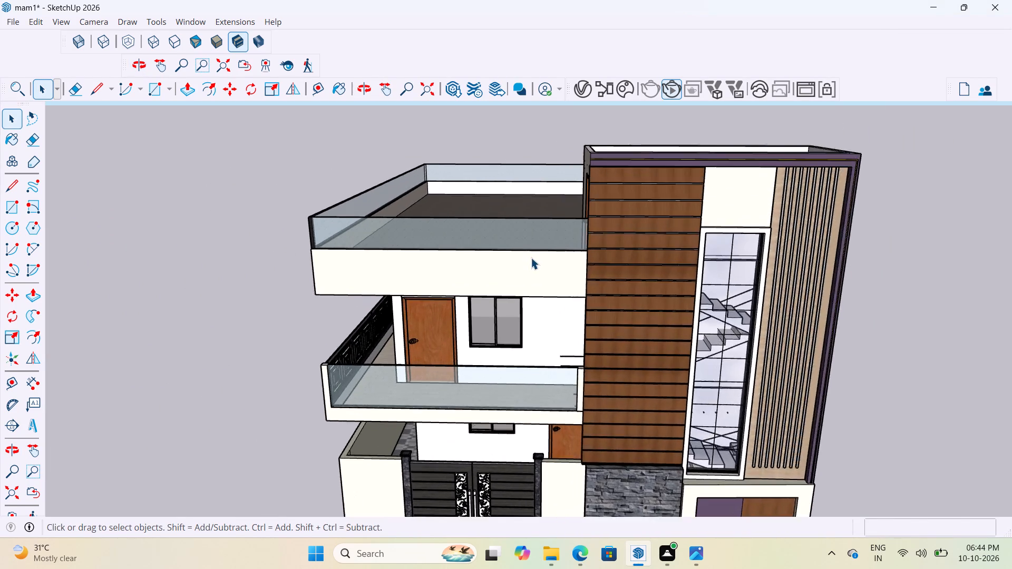
scroll(531, 258, "up", 3)
left_click(527, 221)
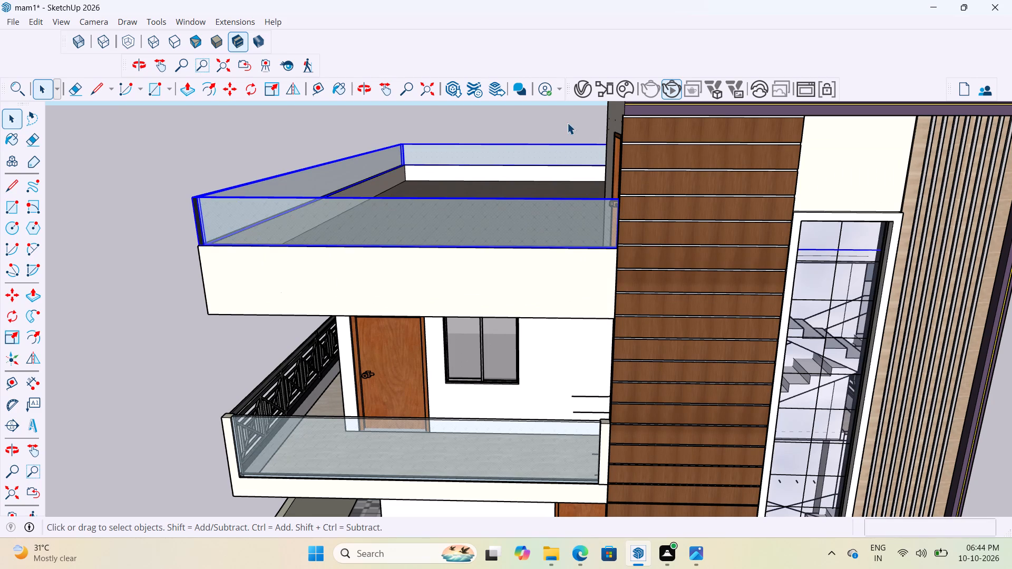
left_click(587, 93)
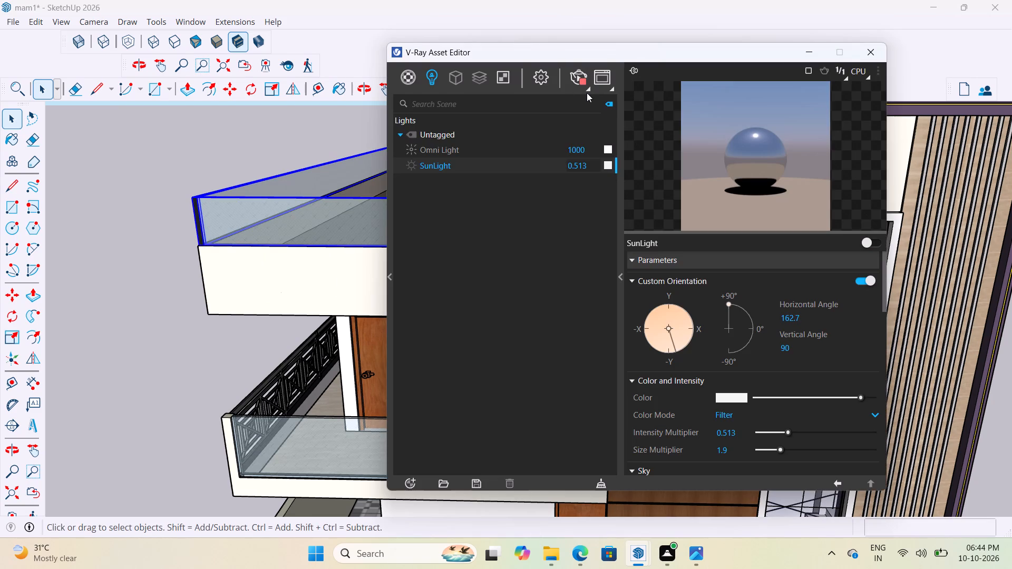
left_click(411, 75)
scroll(475, 228, "up", 9)
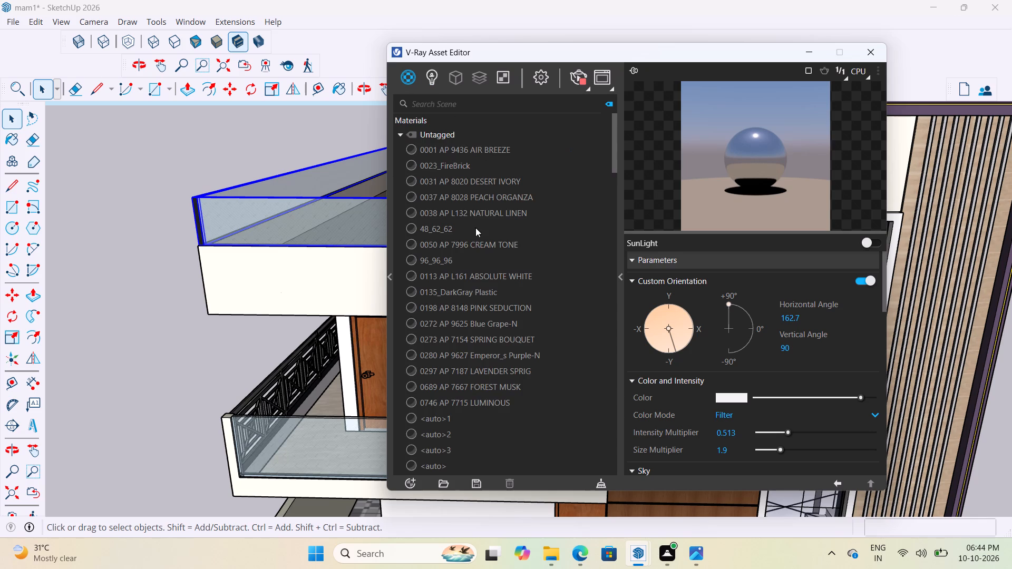
scroll(475, 228, "up", 3)
scroll(485, 299, "down", 4)
scroll(531, 286, "up", 11)
scroll(528, 272, "down", 15)
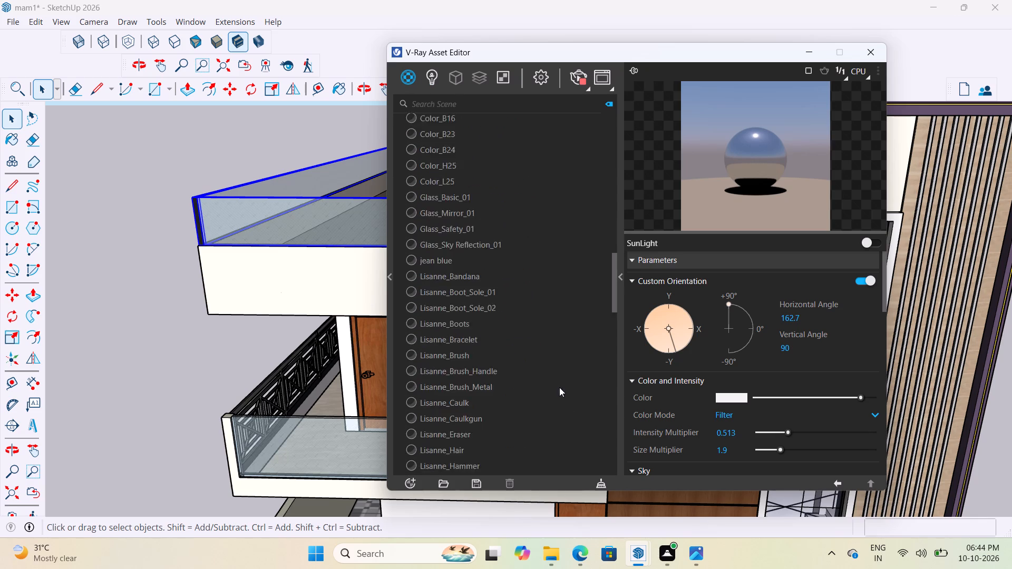
scroll(559, 387, "down", 20)
scroll(559, 387, "down", 14)
scroll(587, 399, "up", 9)
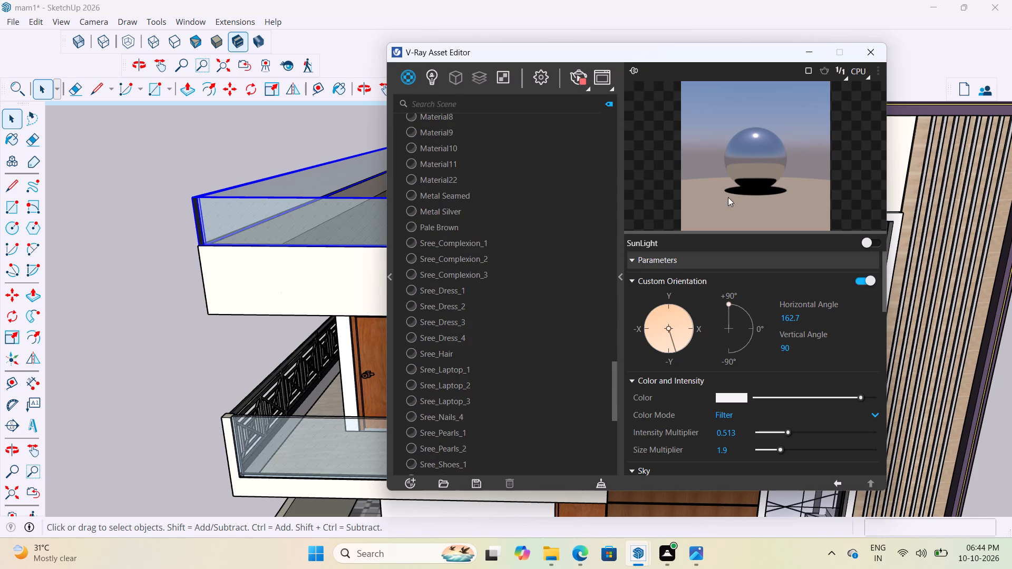
left_click(870, 61)
Enter the roof railing group, select its front glass face and search the V-Ray scene materials for its glass.
left_click(130, 227)
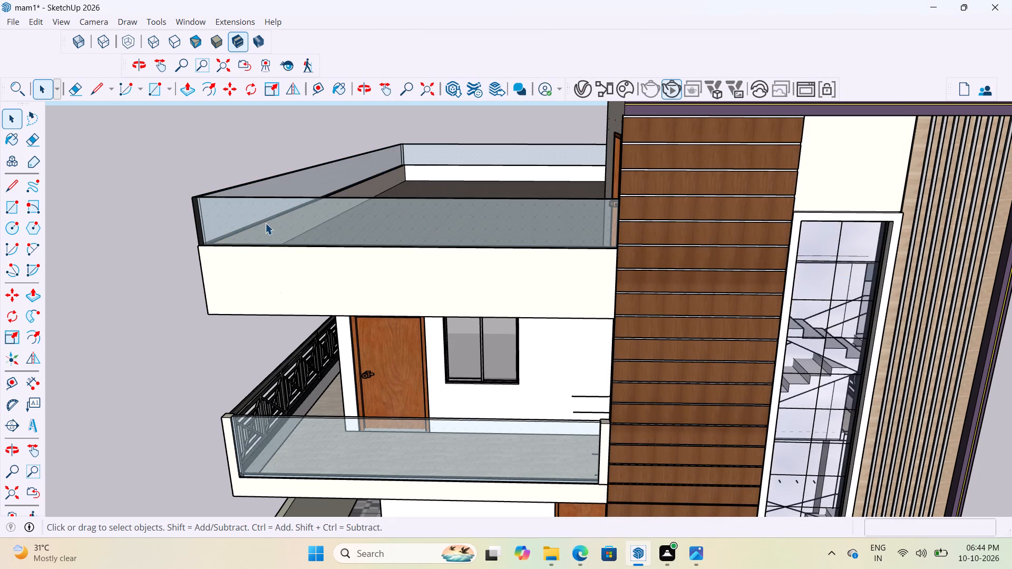
double_click(267, 222)
left_click(388, 214)
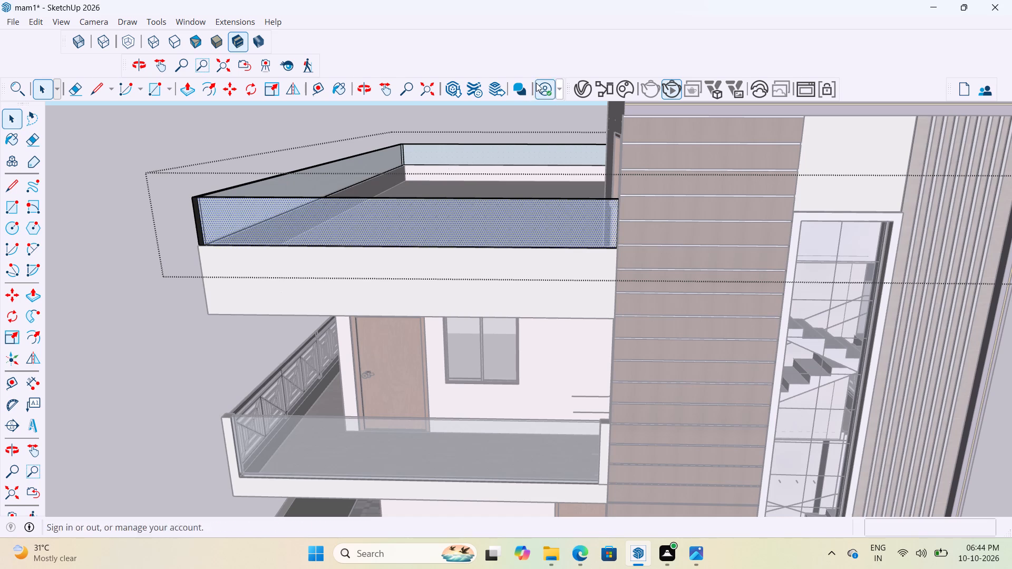
left_click(576, 92)
scroll(502, 303, "down", 17)
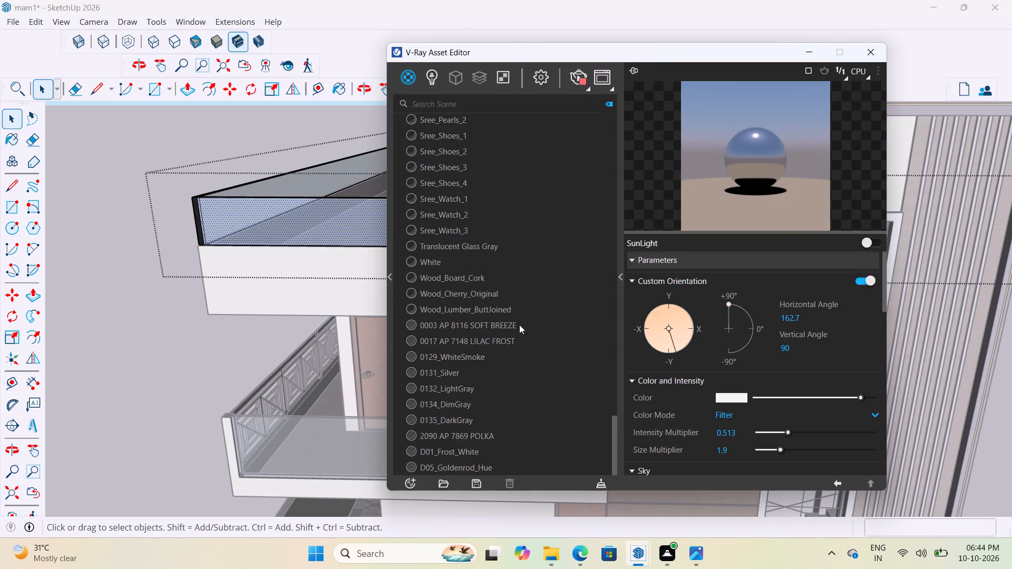
scroll(519, 325, "down", 6)
scroll(509, 302, "up", 20)
scroll(509, 302, "up", 20)
scroll(509, 302, "up", 1)
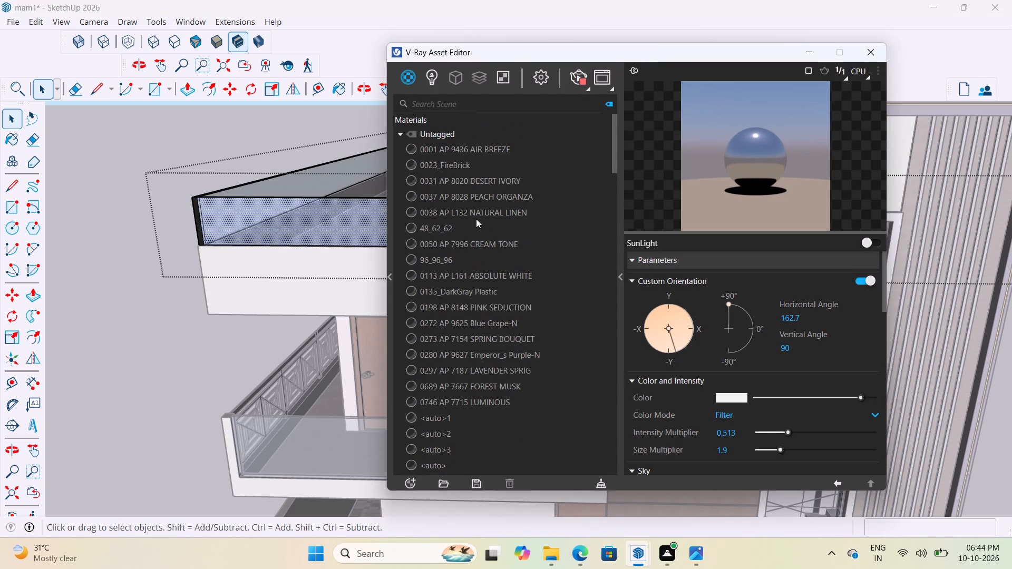
scroll(476, 219, "down", 20)
scroll(476, 219, "down", 15)
scroll(578, 433, "down", 8)
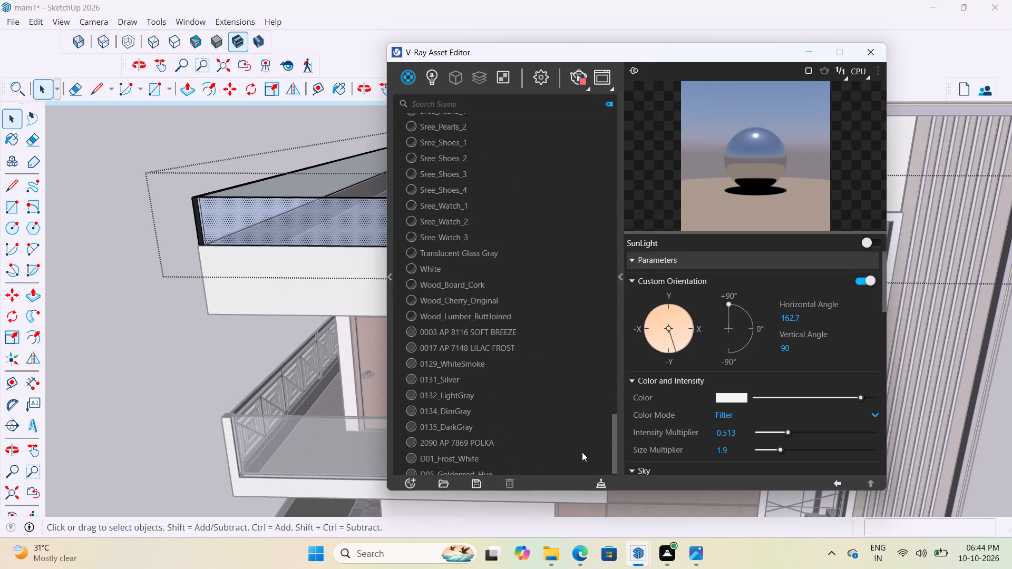
scroll(587, 418, "up", 20)
scroll(587, 418, "up", 20)
scroll(587, 418, "up", 3)
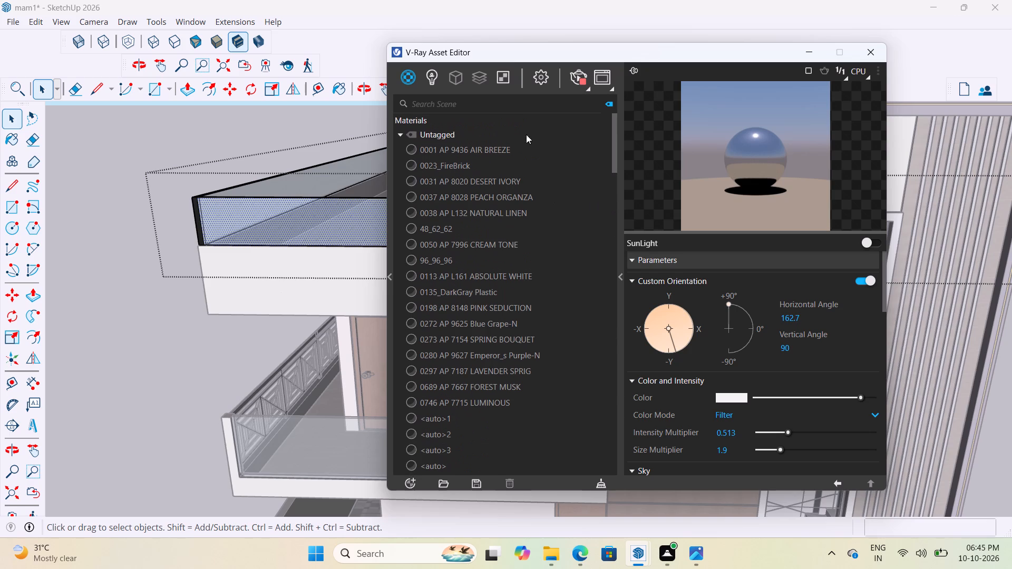
scroll(462, 163, "up", 6)
scroll(460, 103, "up", 4)
left_click(430, 81)
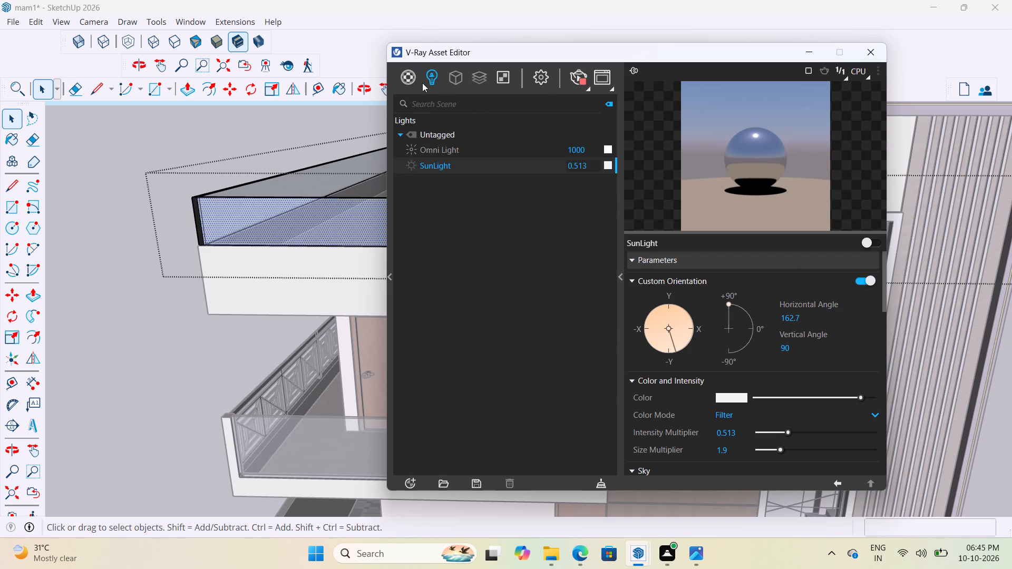
left_click(407, 81)
scroll(500, 187, "up", 4)
left_click(871, 60)
left_click(108, 347)
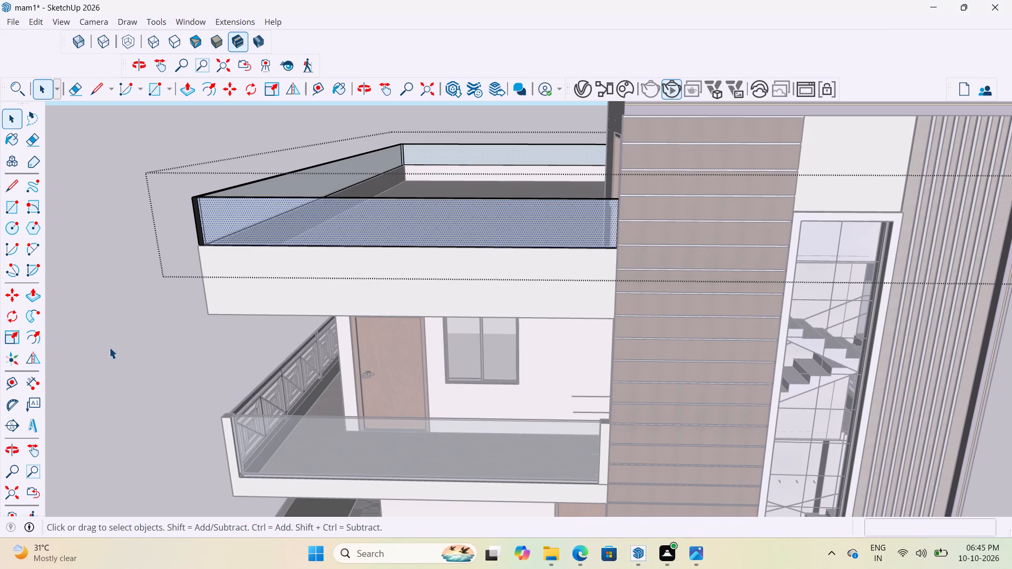
Select the whole roof railing group, check its V-Ray options and look through the scene materials again.
scroll(451, 338, "down", 4)
middle_click_drag(436, 347, 553, 365)
left_click(516, 319)
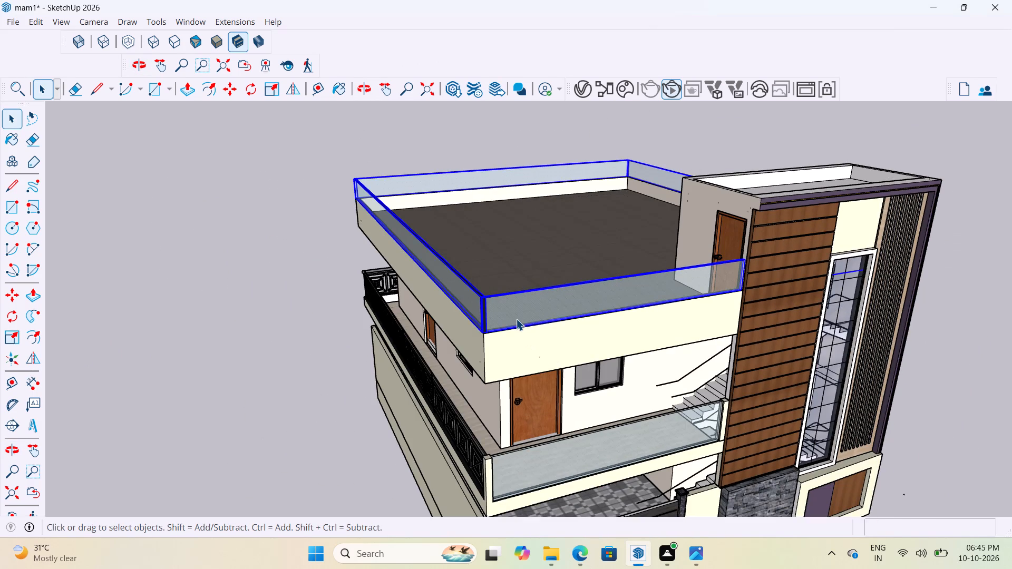
right_click(516, 319)
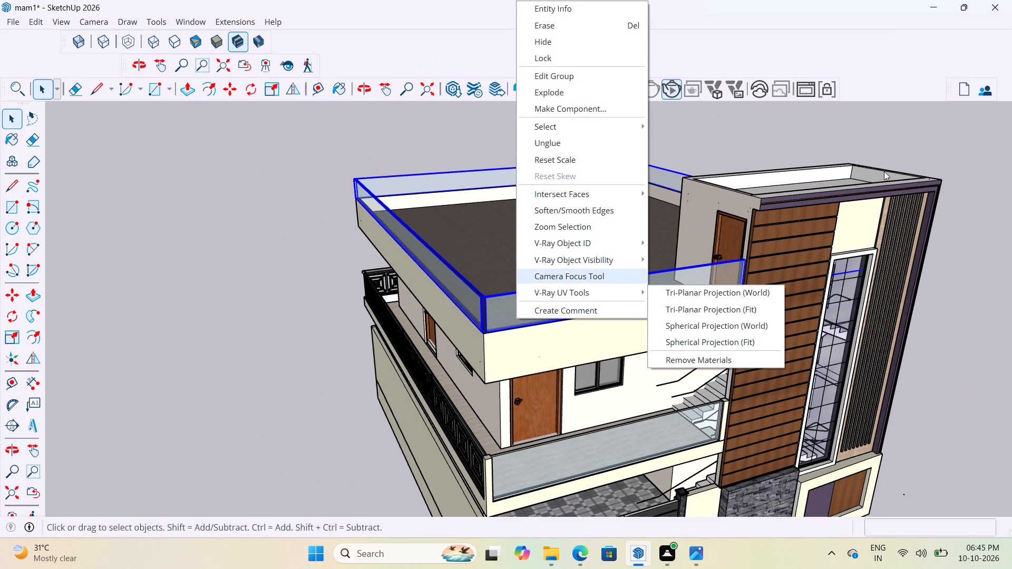
left_click(967, 145)
left_click(527, 308)
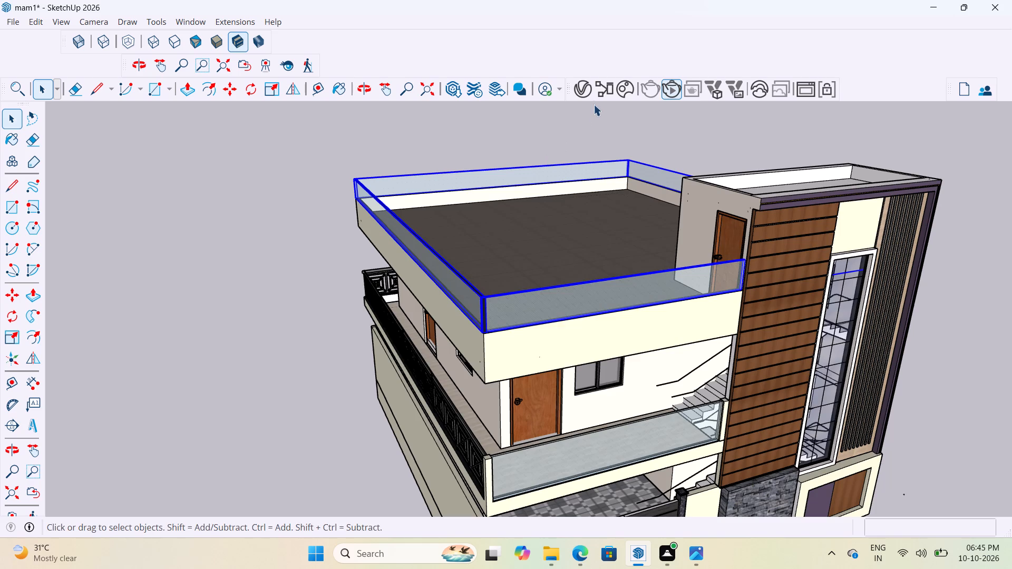
left_click(586, 88)
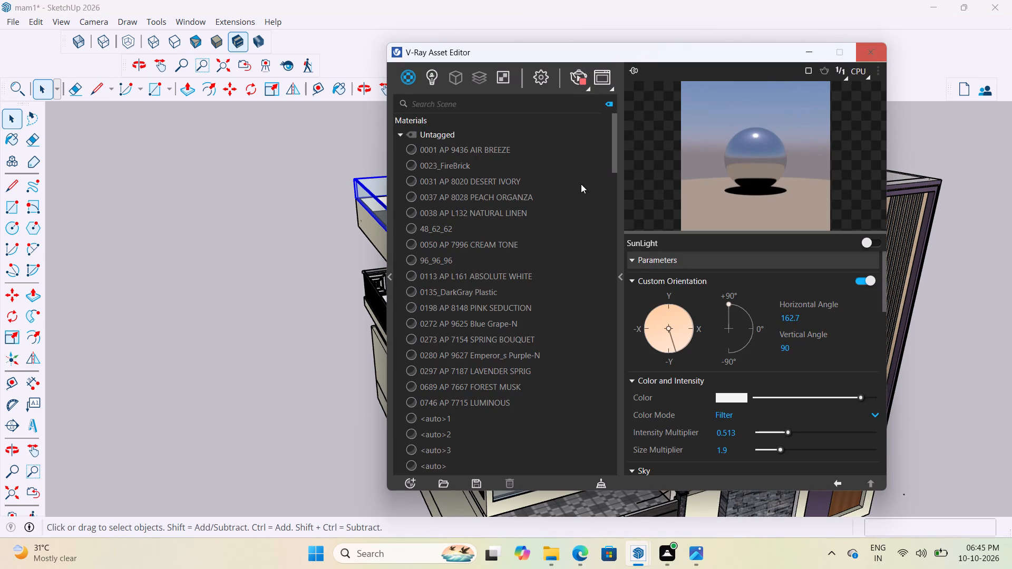
scroll(440, 256, "up", 4)
scroll(512, 280, "down", 20)
scroll(512, 280, "down", 9)
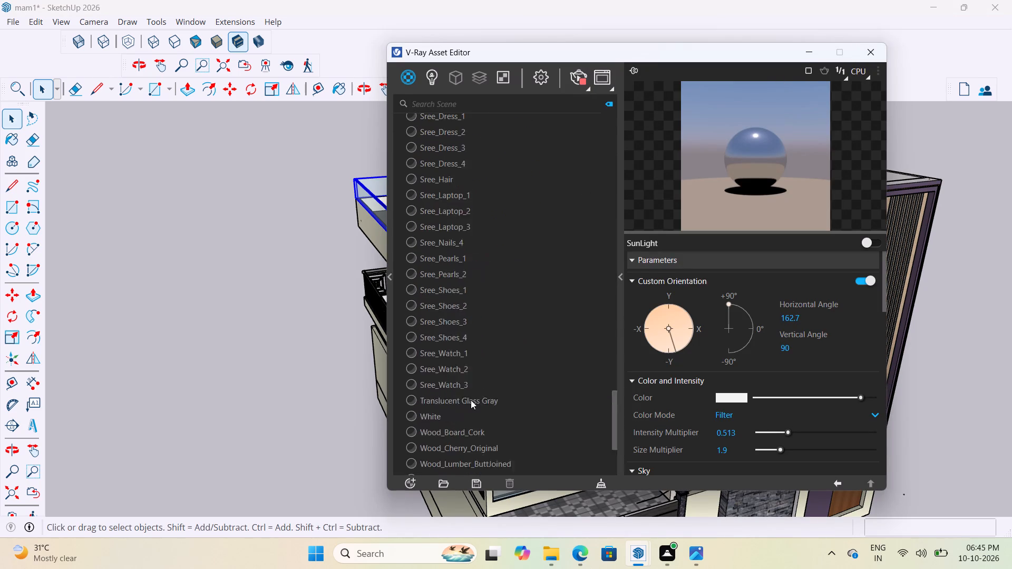
scroll(471, 400, "down", 13)
scroll(469, 394, "up", 20)
scroll(469, 394, "up", 12)
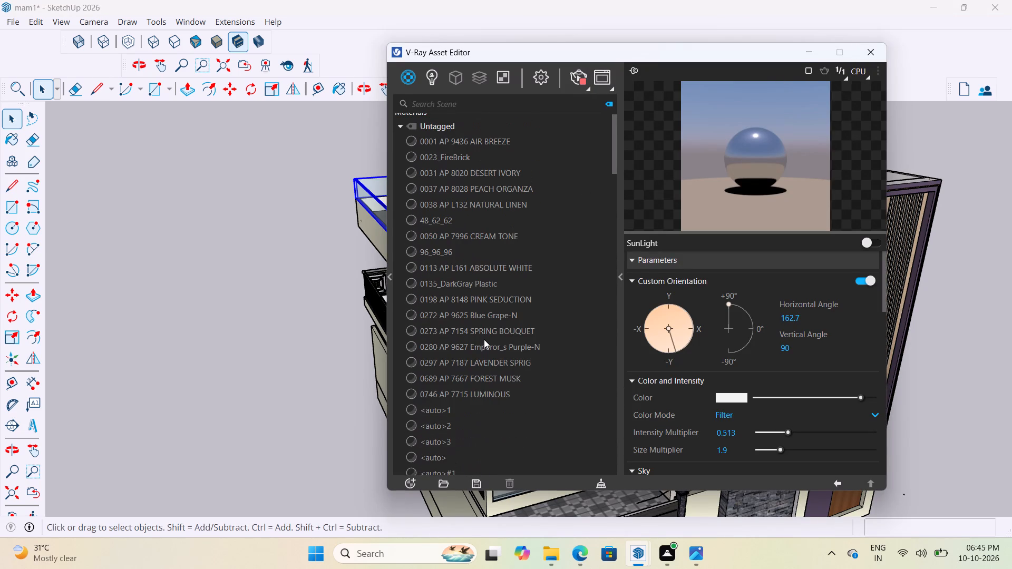
scroll(484, 339, "up", 3)
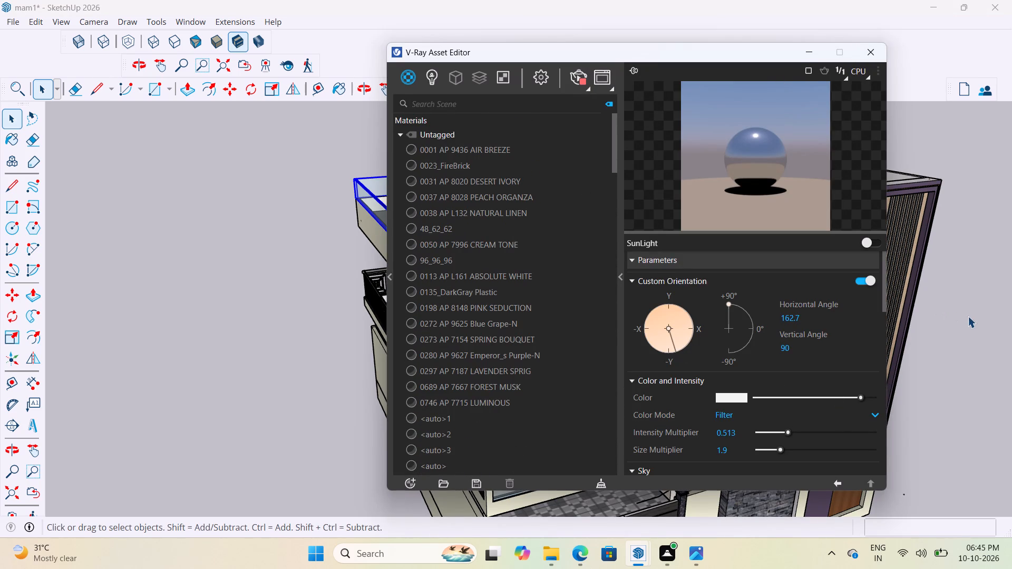
left_click(980, 330)
Stop the running V-Ray interactive render.
left_click(573, 81)
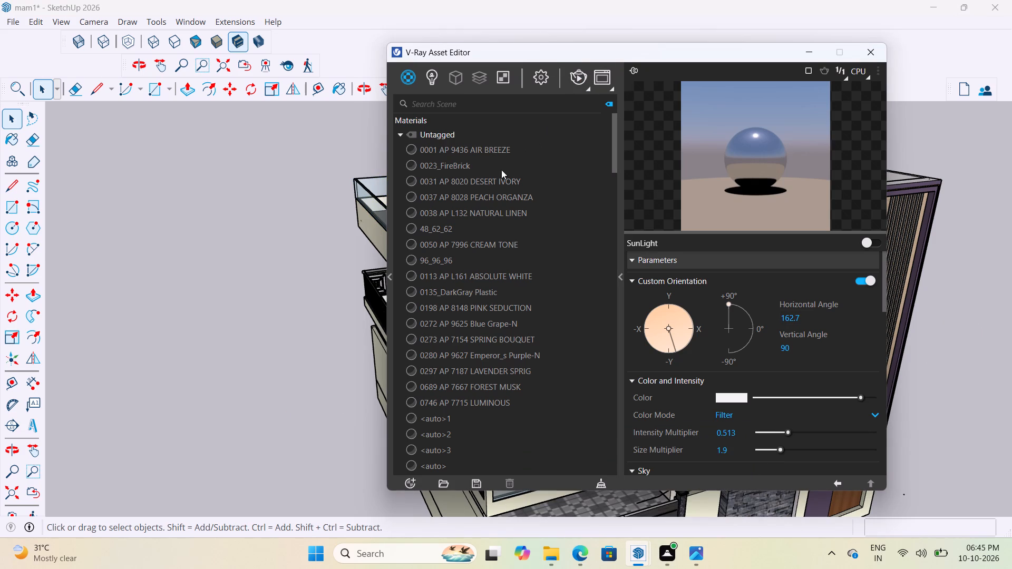
Check the remaining V-Ray scene materials for the railing's glass and close the Asset Editor.
scroll(412, 307, "down", 2)
scroll(499, 352, "down", 16)
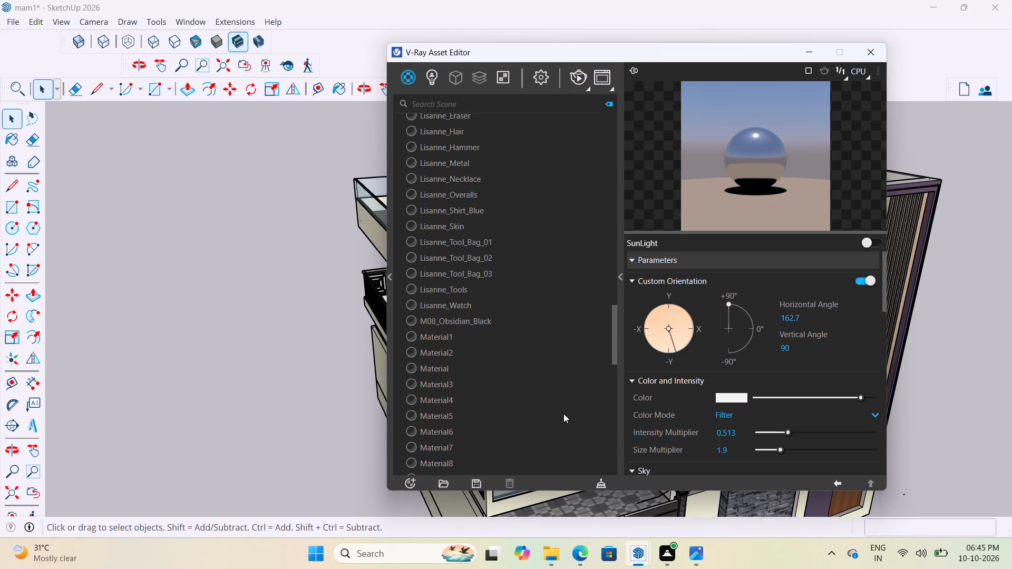
middle_click_drag(553, 408, 504, 396)
scroll(522, 353, "down", 5)
left_click(865, 53)
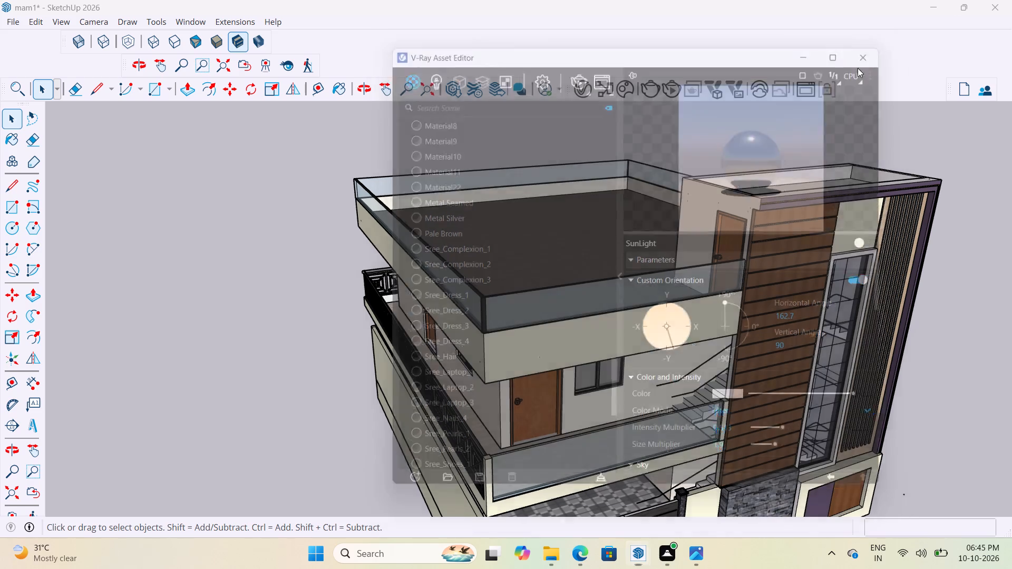
Inspect the staircase window's glass pane, select the whole window and look through the V-Ray scene materials for its glass.
scroll(649, 364, "down", 4)
middle_click_drag(787, 357, 631, 331)
double_click(634, 332)
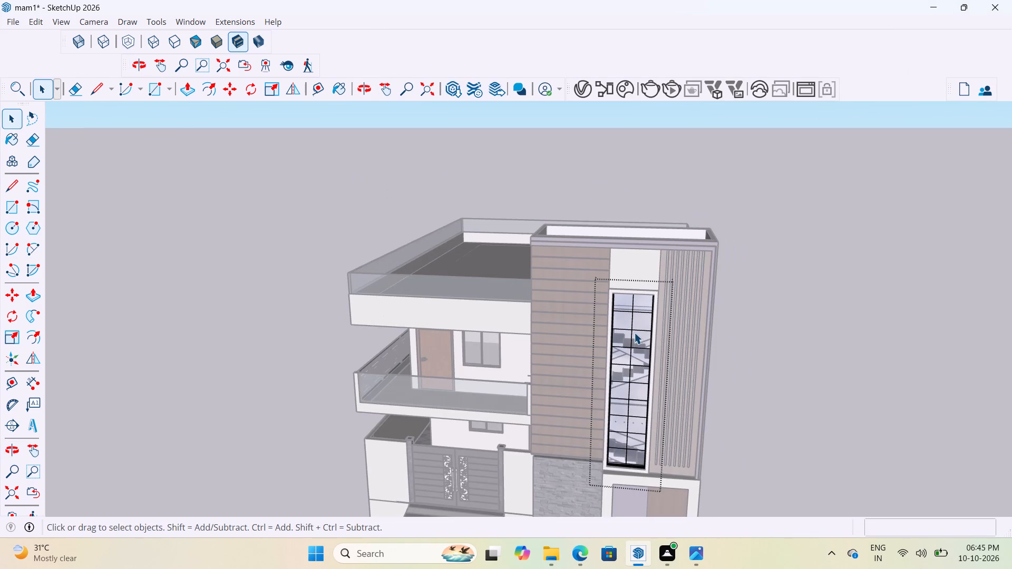
left_click(634, 332)
scroll(639, 336, "up", 6)
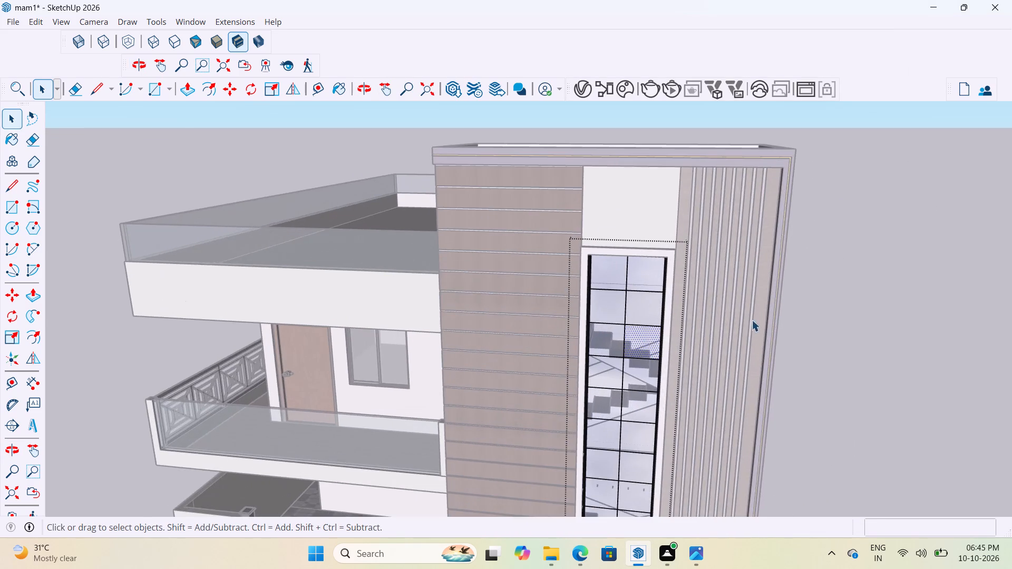
left_click(855, 291)
left_click(620, 307)
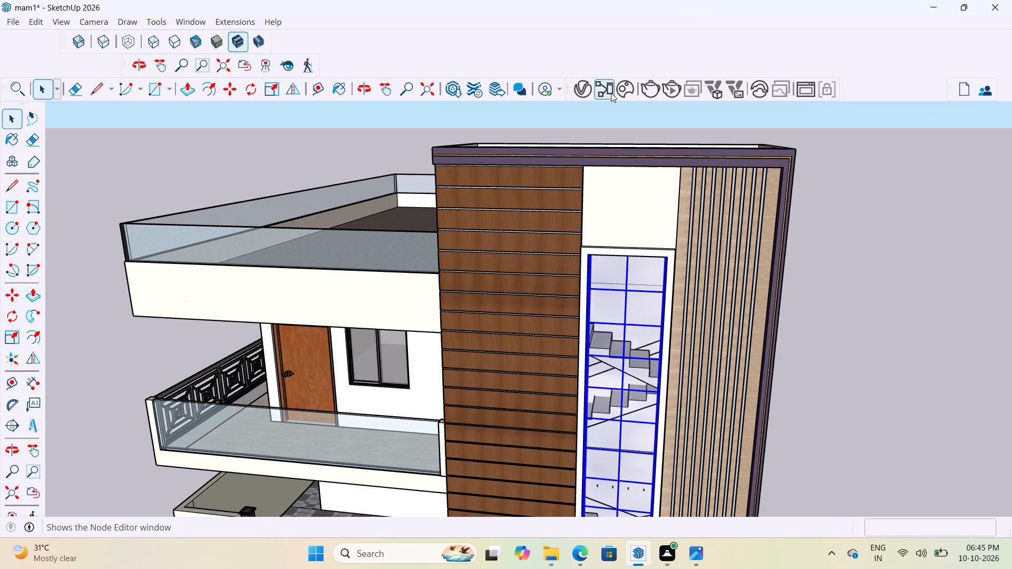
left_click(586, 95)
scroll(551, 286, "up", 7)
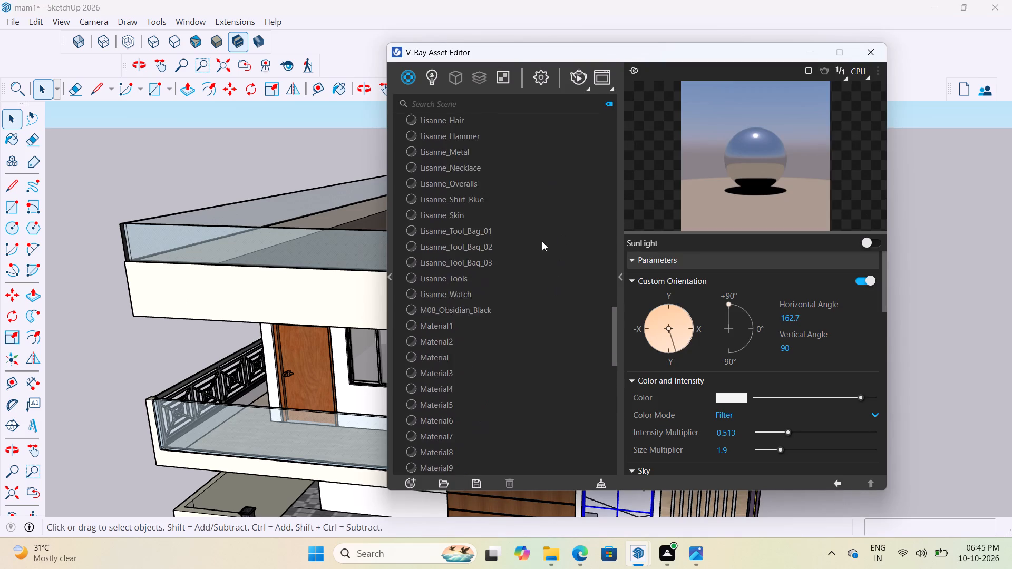
scroll(542, 241, "up", 20)
scroll(542, 241, "up", 6)
scroll(548, 229, "down", 15)
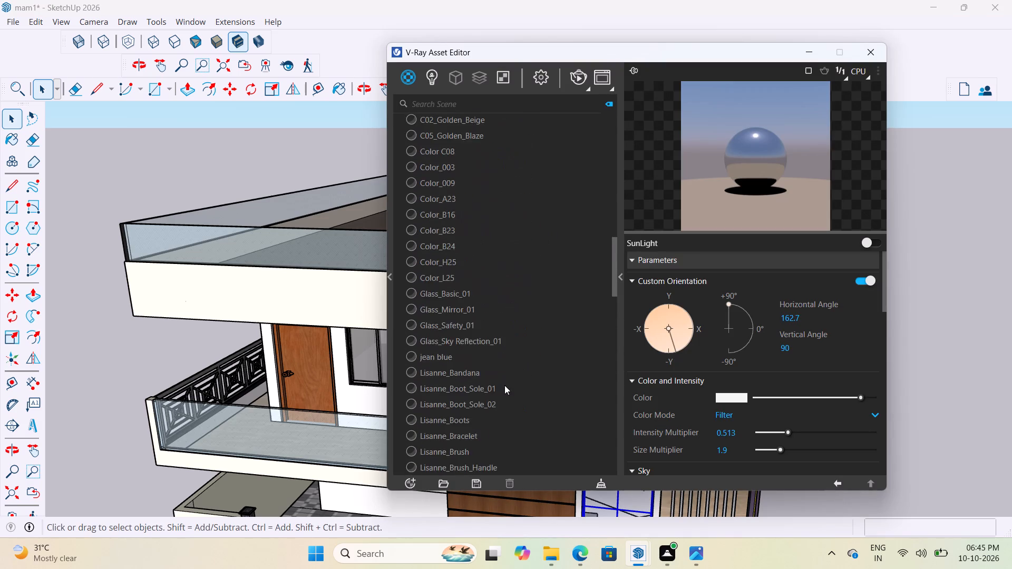
scroll(504, 385, "down", 10)
scroll(489, 431, "down", 15)
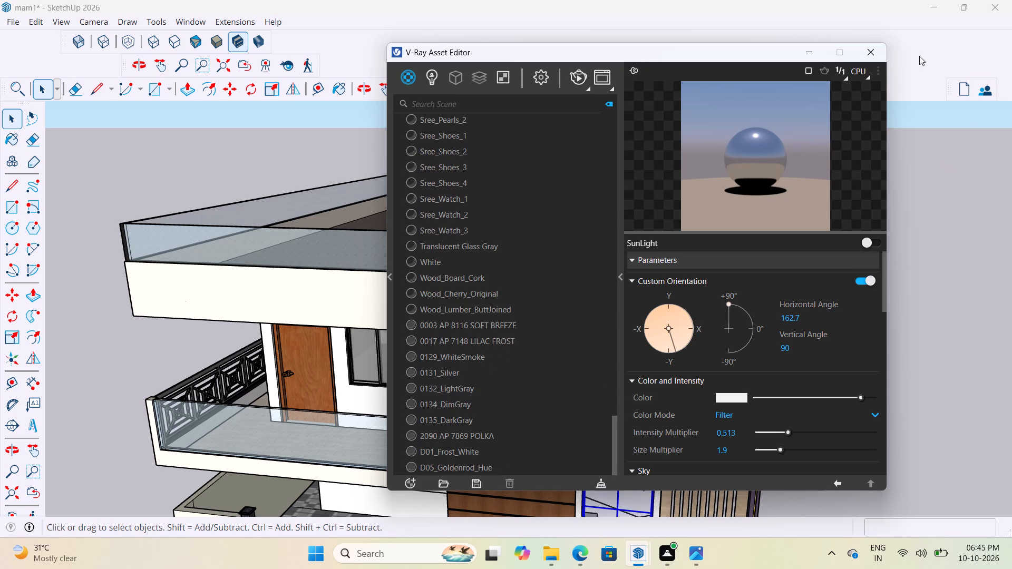
left_click(872, 53)
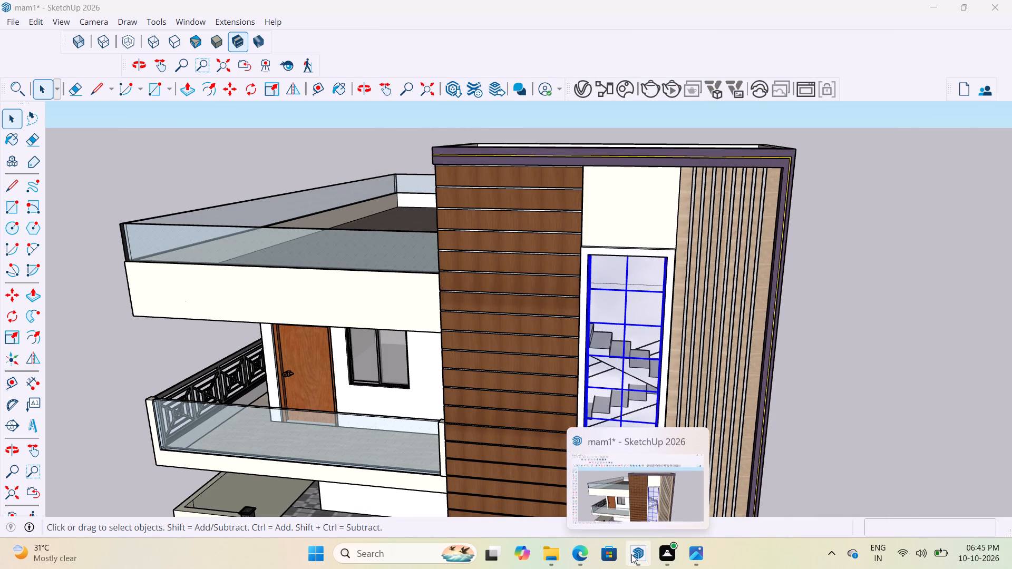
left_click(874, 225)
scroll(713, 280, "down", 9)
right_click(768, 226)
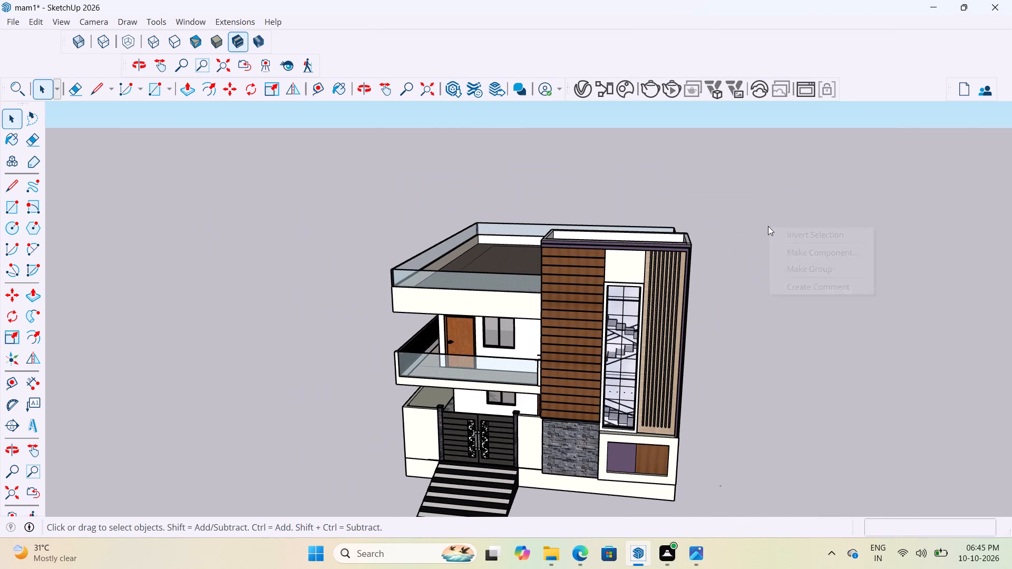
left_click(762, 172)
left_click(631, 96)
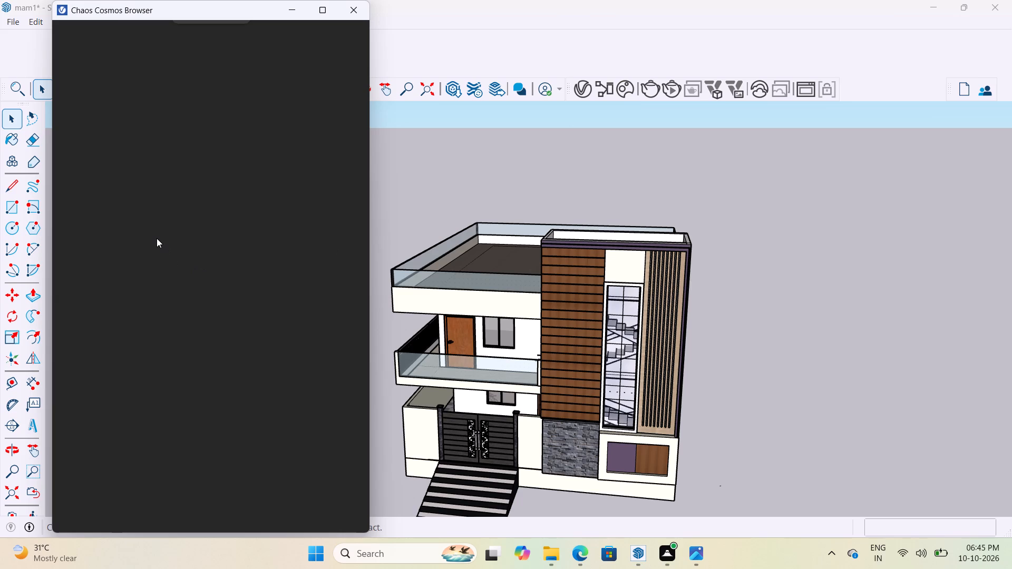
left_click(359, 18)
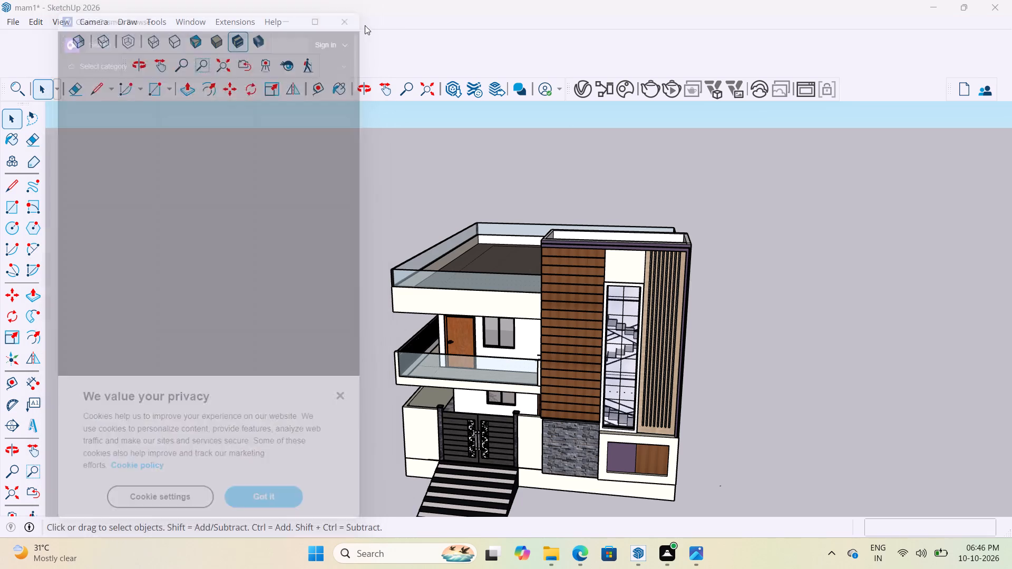
Frame the whole house from the front, render it with V-Ray and review the finished image in the Frame Buffer.
scroll(631, 135, "down", 3)
scroll(648, 176, "up", 16)
middle_click_drag(623, 234, 648, 279)
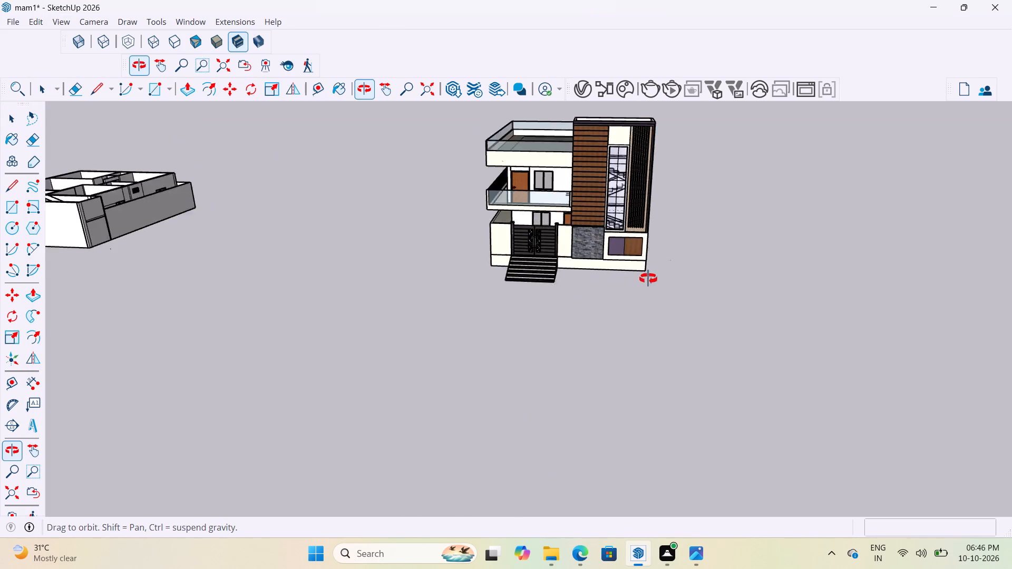
middle_click_drag(648, 279, 644, 277)
scroll(627, 150, "up", 4)
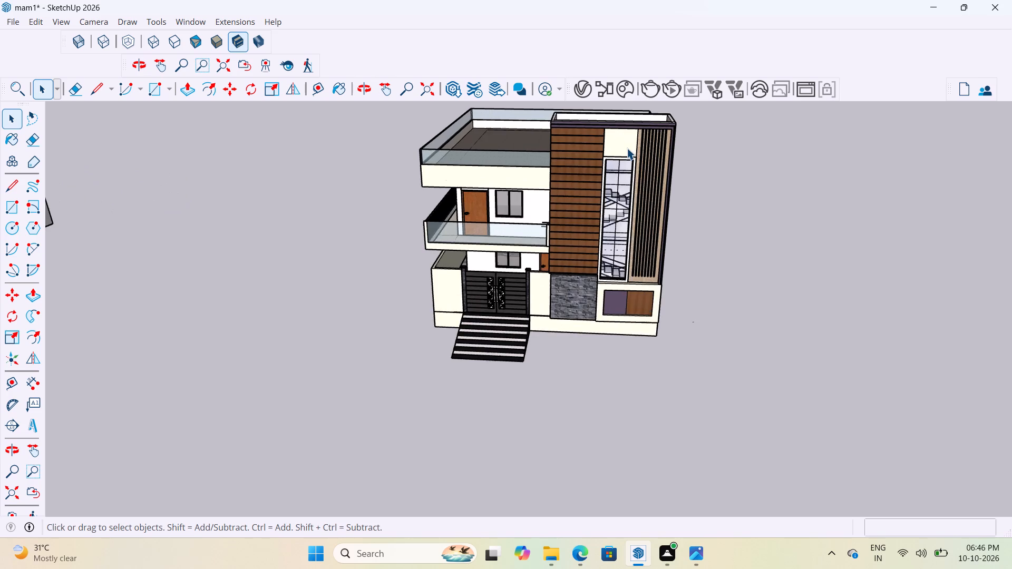
scroll(627, 148, "up", 2)
scroll(593, 334, "down", 8)
middle_click_drag(596, 289, 601, 256)
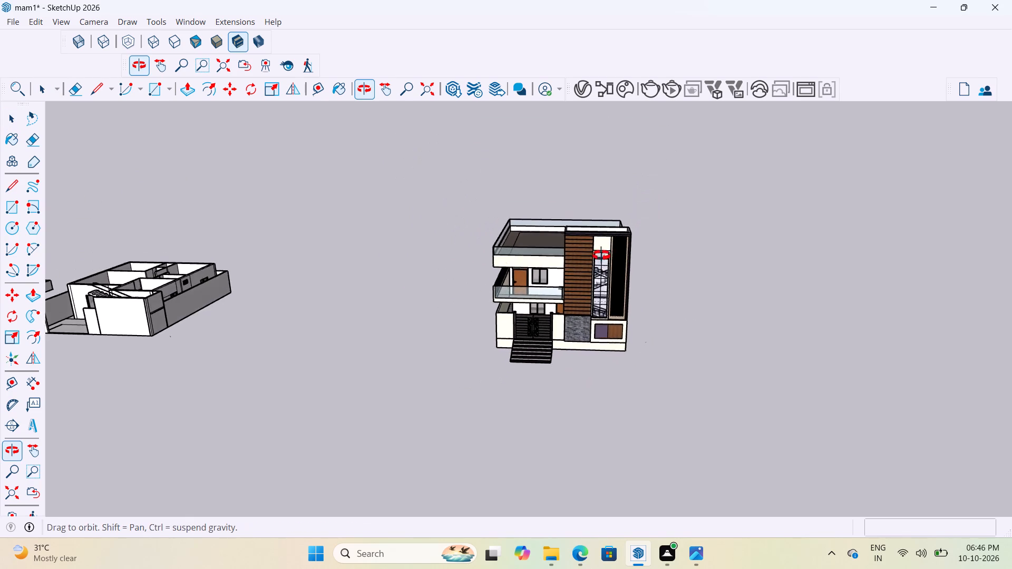
middle_click_drag(601, 256, 605, 254)
scroll(611, 249, "up", 6)
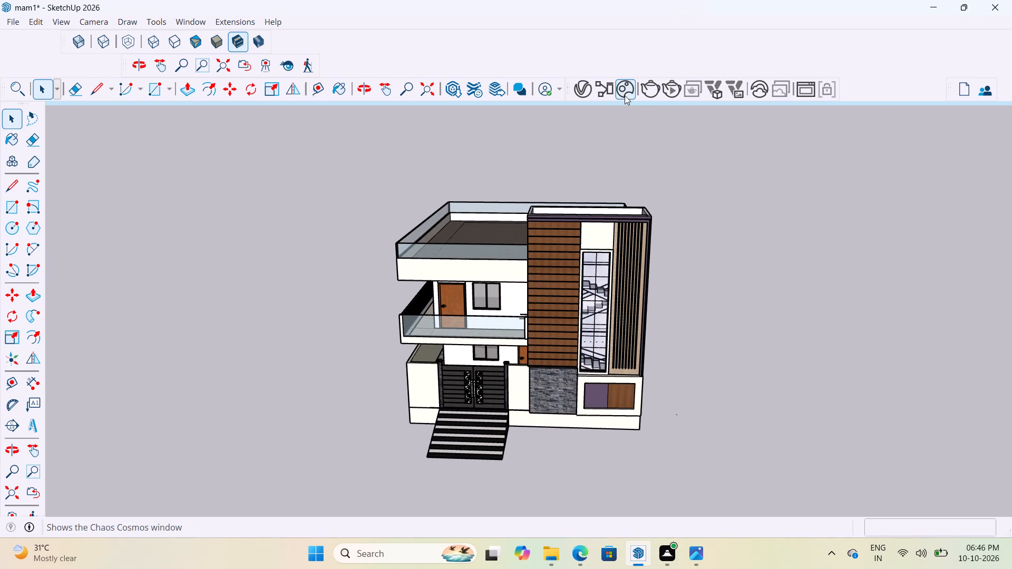
left_click(653, 92)
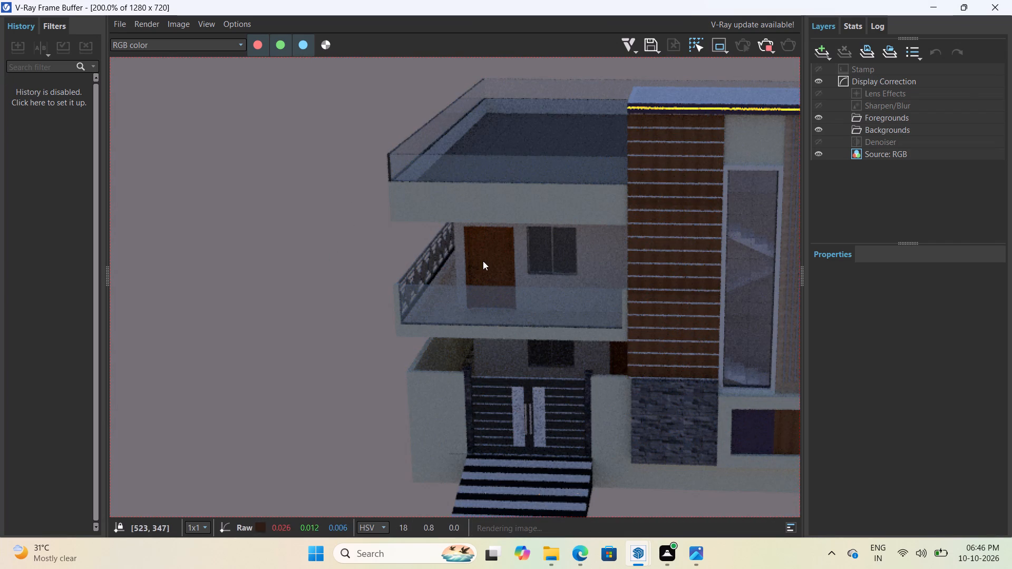
scroll(423, 273, "down", 1)
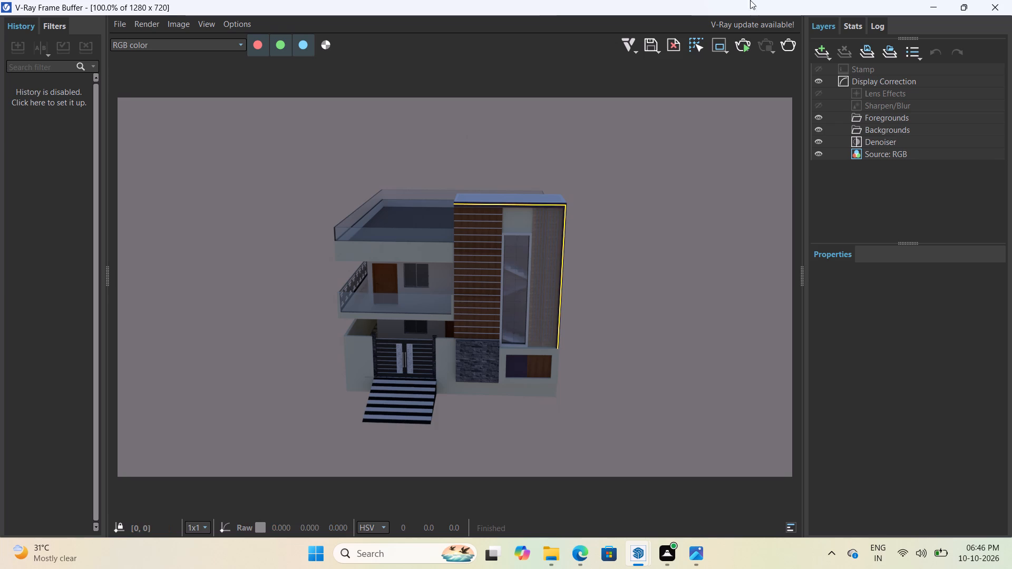
left_click(931, 6)
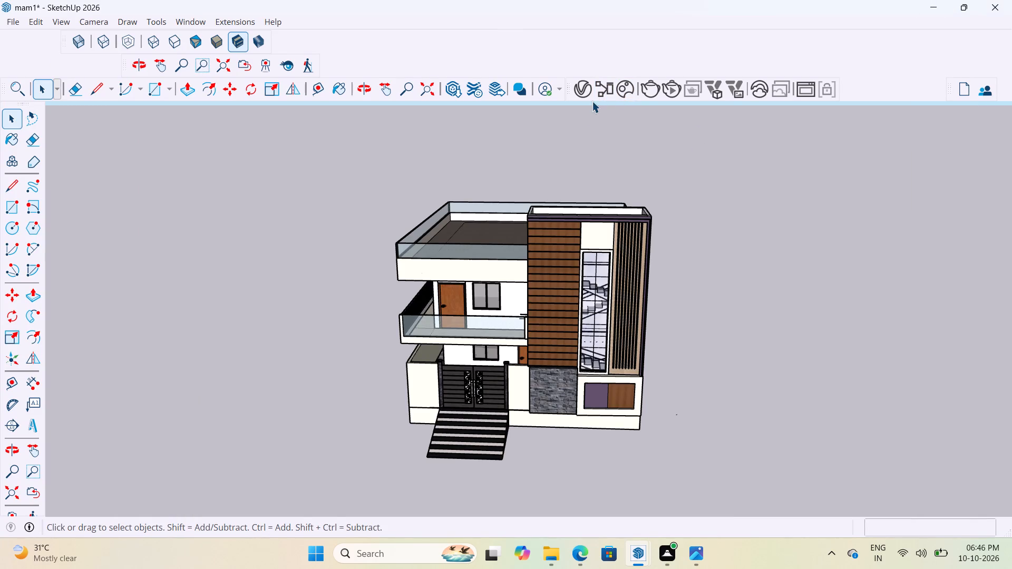
Select the horizontal wood cladding on the front wall and look through the V-Ray scene materials for its material.
left_click(545, 259)
right_click(545, 259)
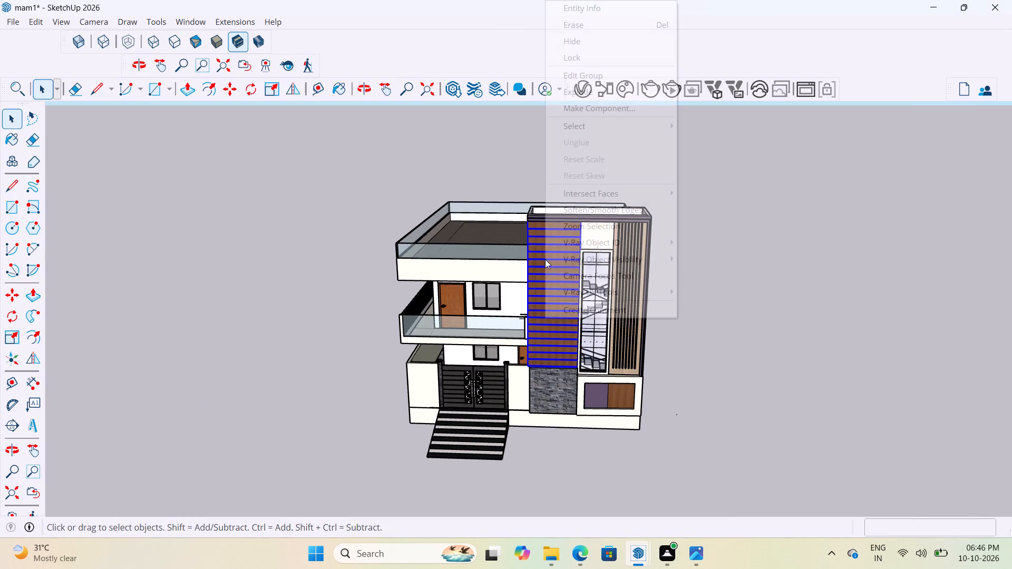
left_click(951, 254)
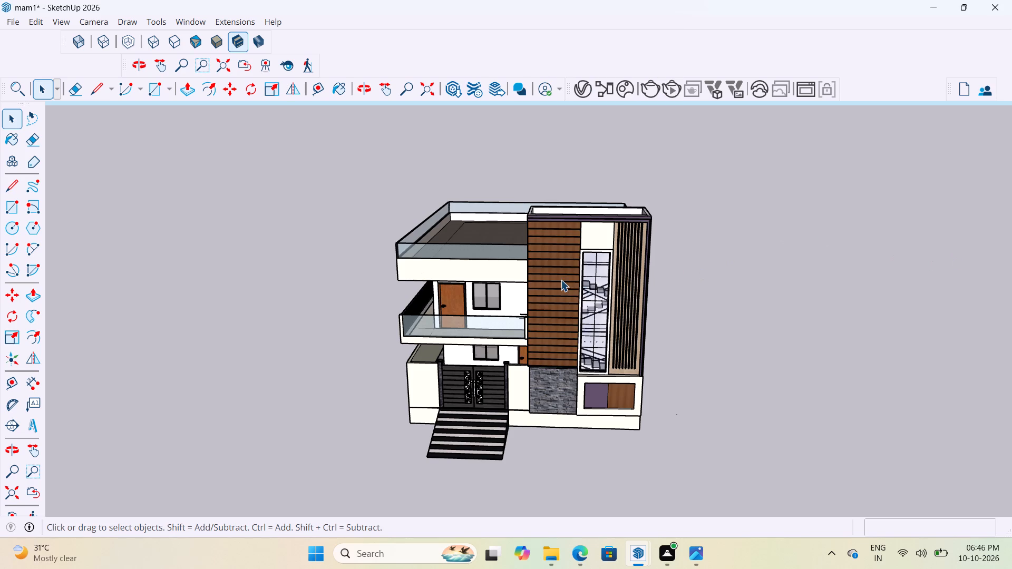
left_click(561, 280)
left_click(580, 80)
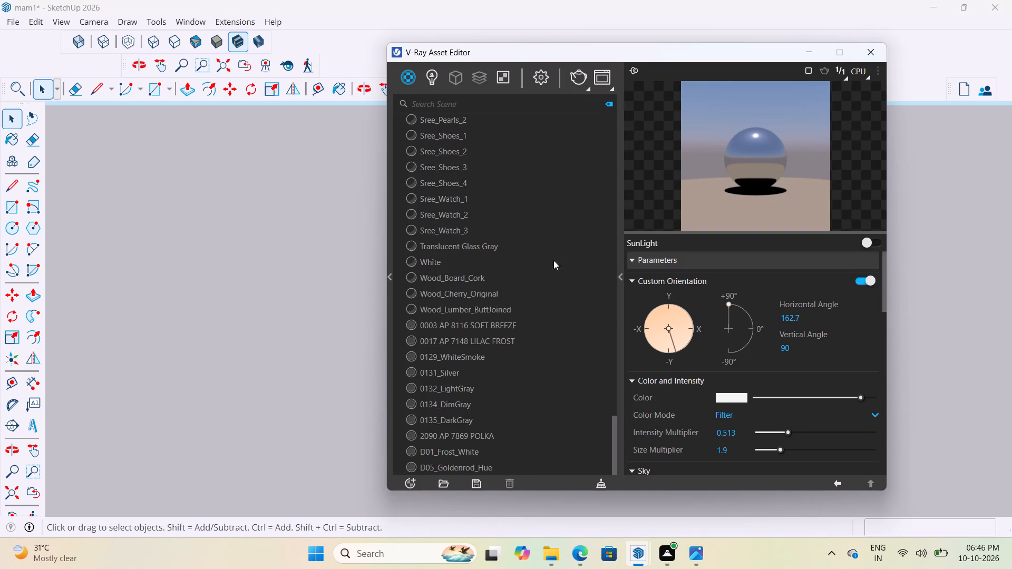
scroll(563, 247, "up", 20)
scroll(563, 247, "up", 2)
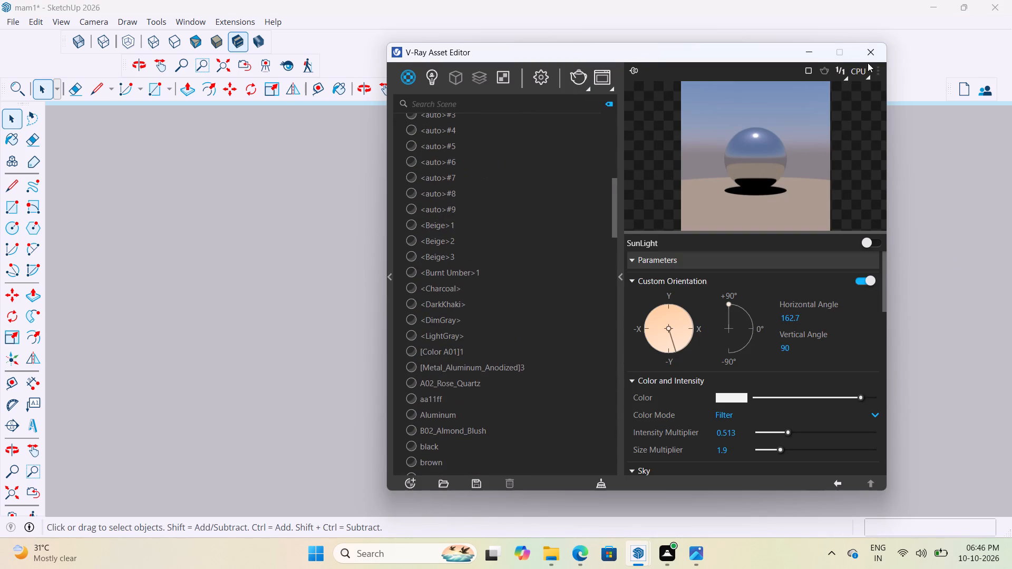
left_click(871, 54)
left_click(743, 261)
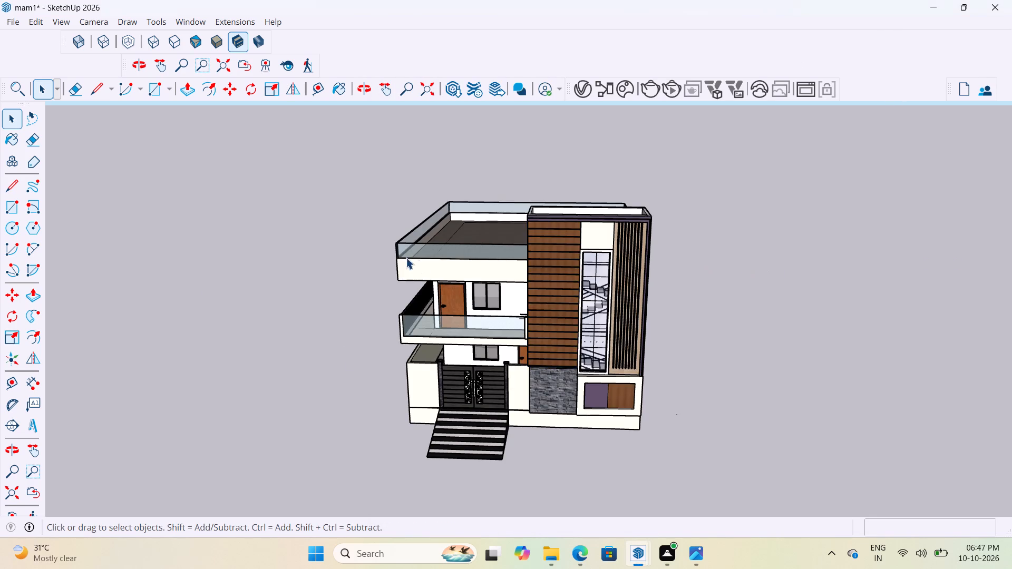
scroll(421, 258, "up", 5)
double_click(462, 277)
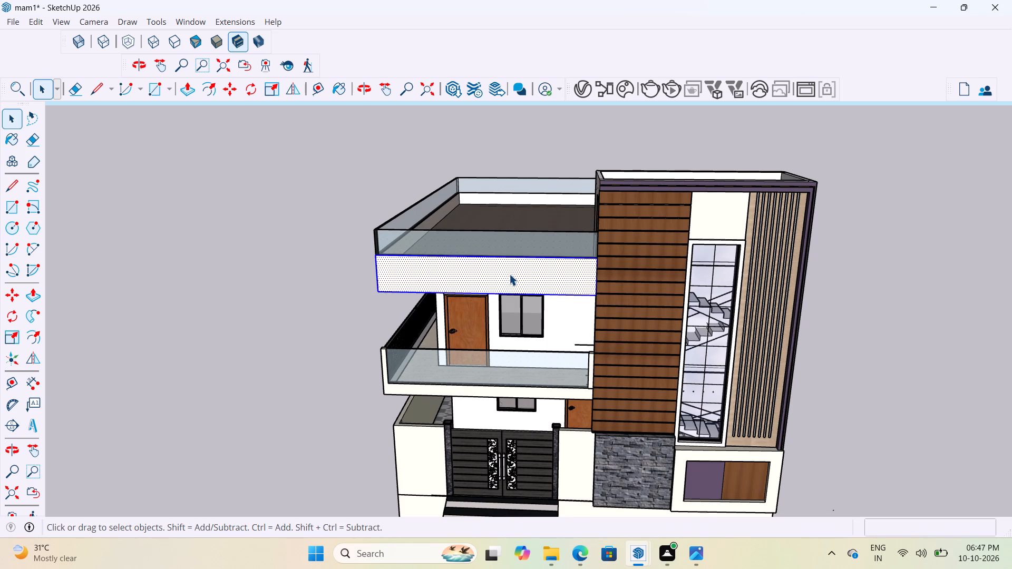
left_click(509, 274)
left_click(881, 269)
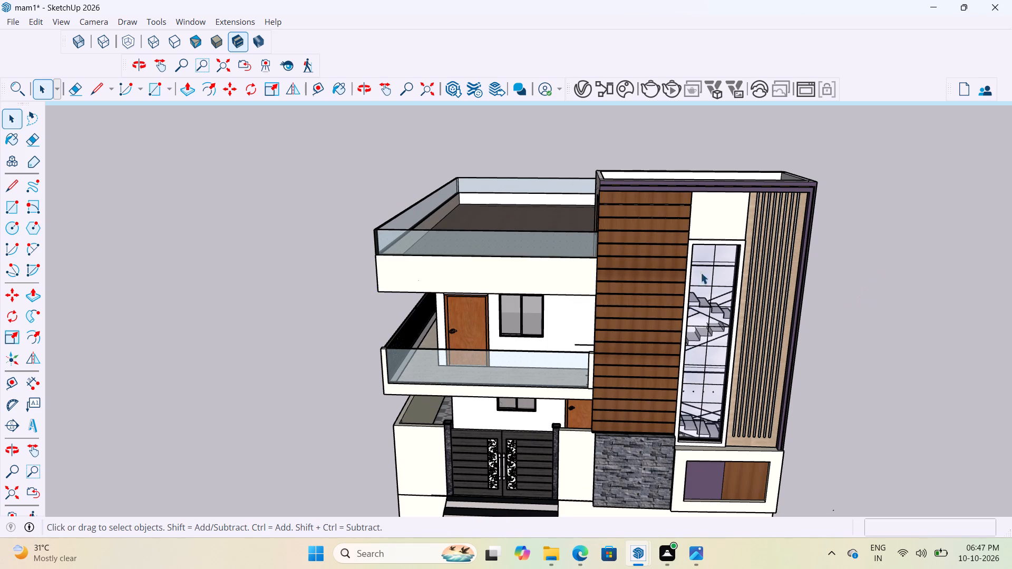
Bring up the SketchUp Materials browser with the Paint Bucket tool and return to selecting.
scroll(771, 279, "down", 3)
key("b")
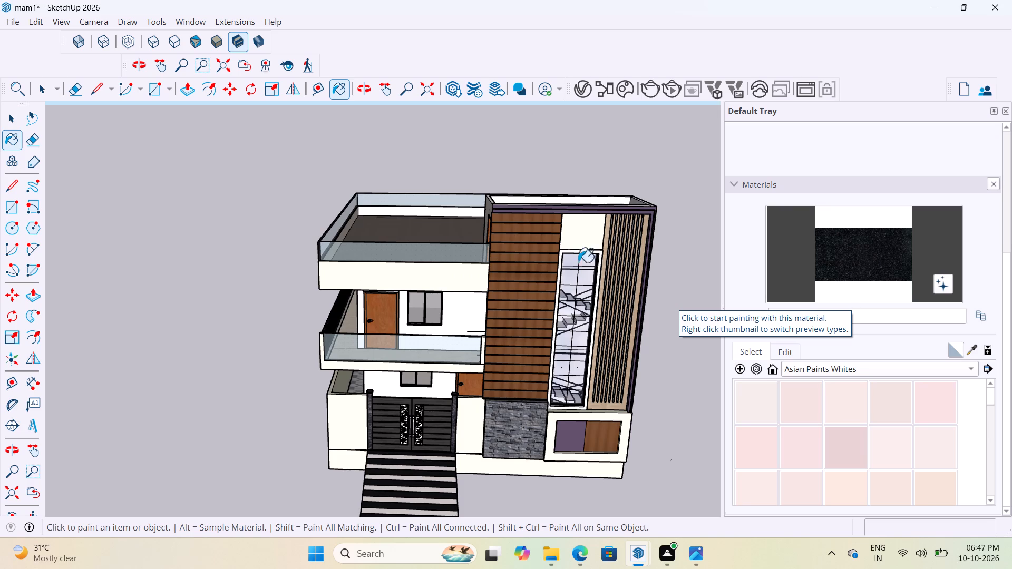
key("space")
Enter the roof railing group, select its front glass face and search the SketchUp and V-Ray materials for its glass.
left_click(469, 259)
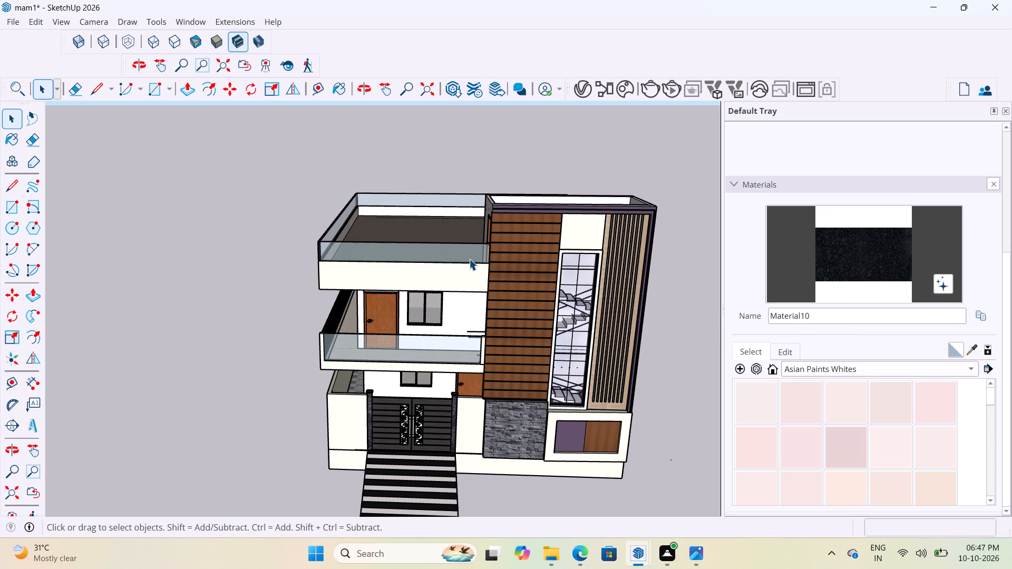
scroll(469, 259, "up", 2)
double_click(450, 261)
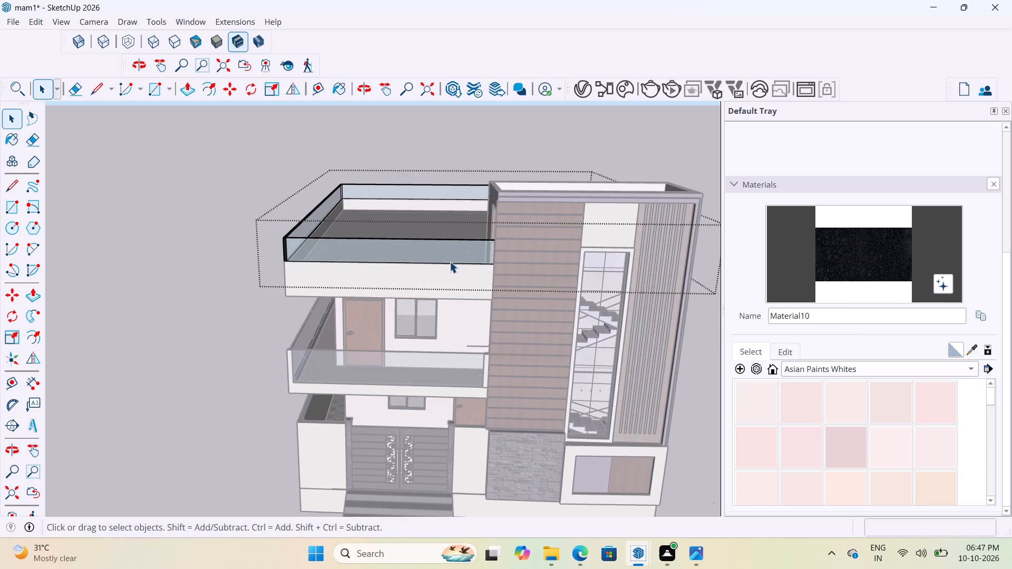
left_click(458, 258)
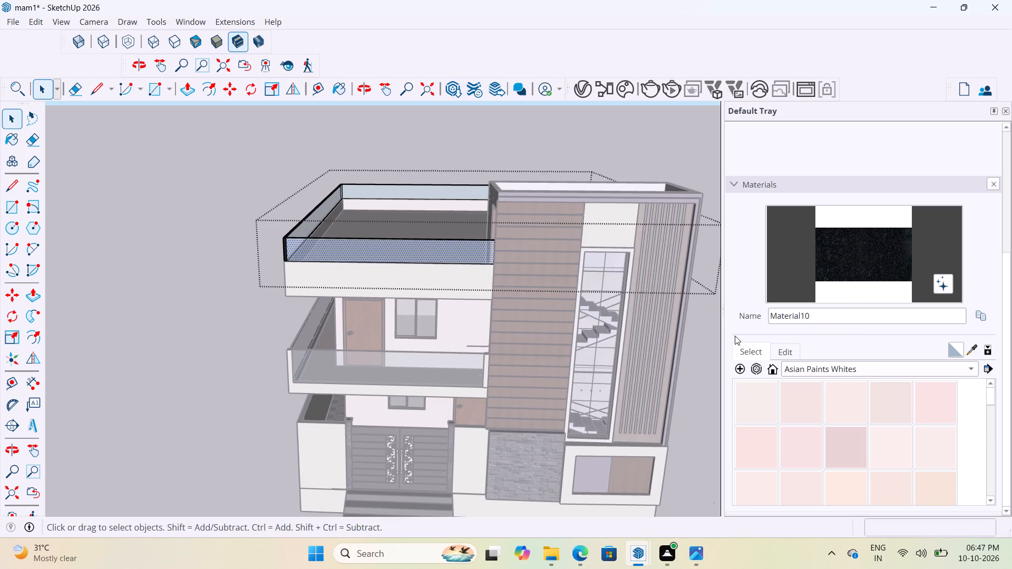
left_click(751, 351)
left_click(781, 359)
left_click(756, 353)
left_click(588, 86)
scroll(489, 272, "up", 19)
scroll(489, 273, "down", 20)
scroll(489, 273, "down", 7)
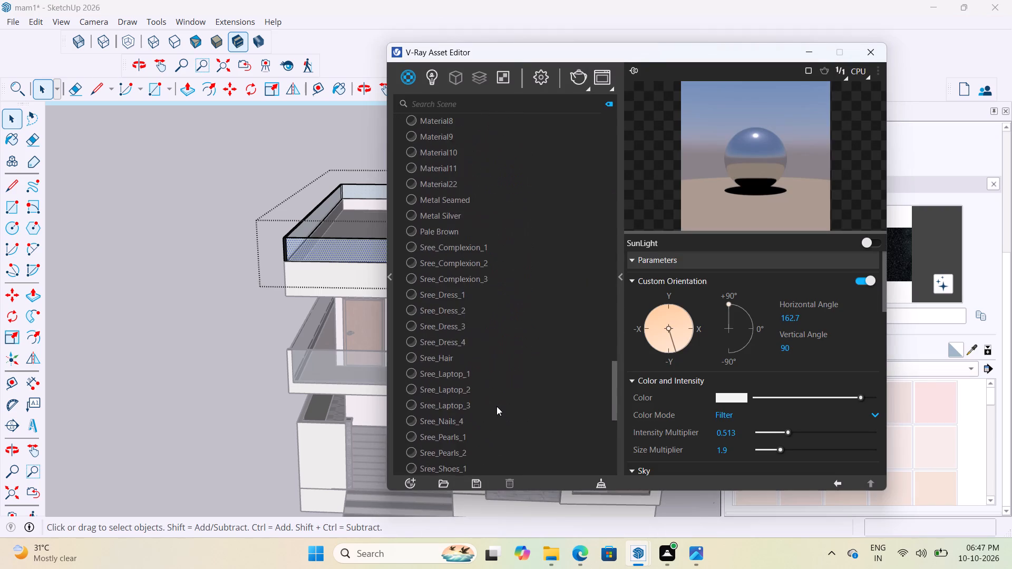
scroll(497, 406, "down", 18)
left_click(864, 58)
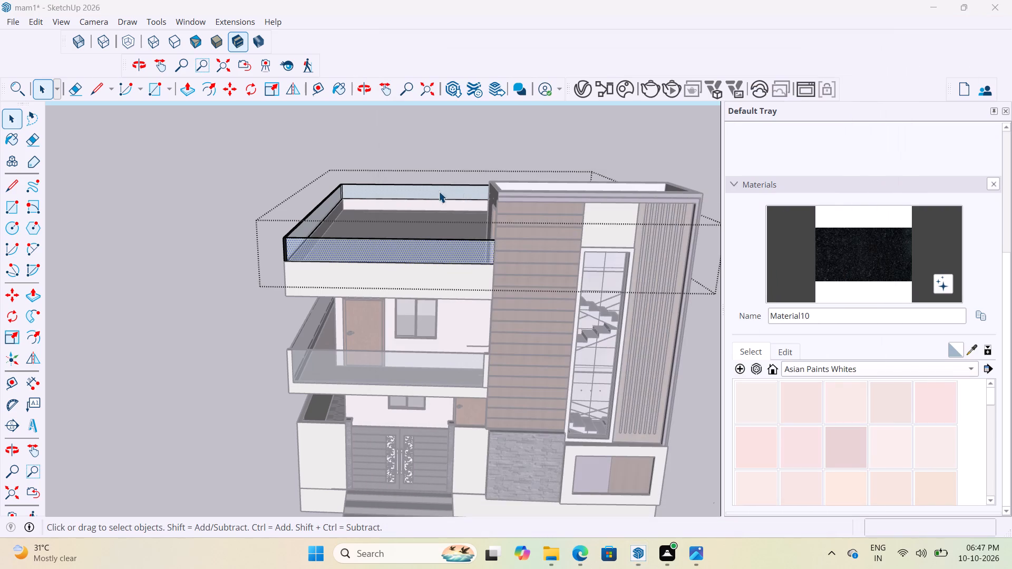
left_click(193, 174)
Inspect the wood cladding group and switch the Materials browser to the In Model collection.
scroll(545, 253, "up", 6)
left_click(557, 225)
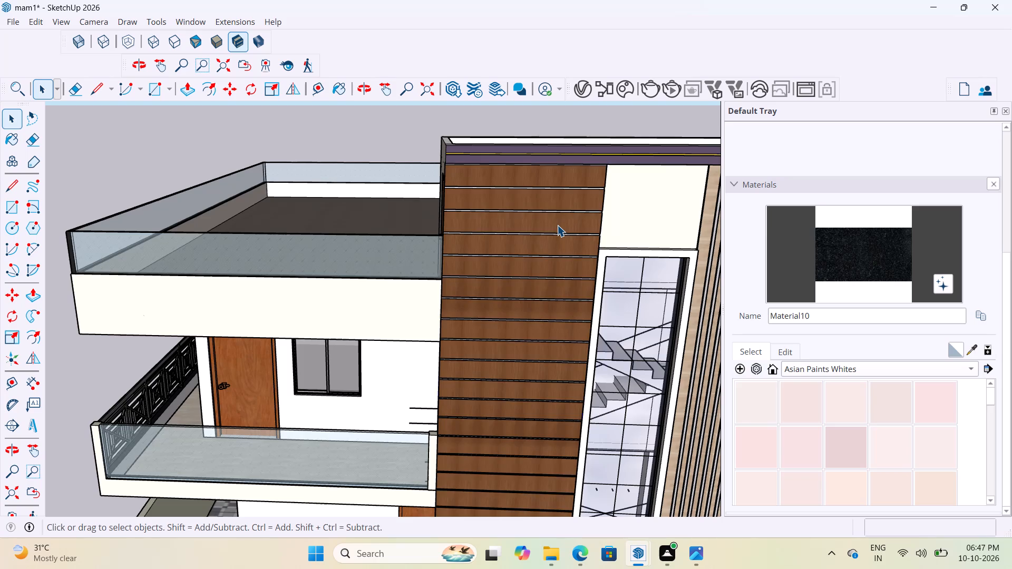
double_click(557, 225)
scroll(837, 368, "down", 4)
left_click(790, 346)
left_click(755, 347)
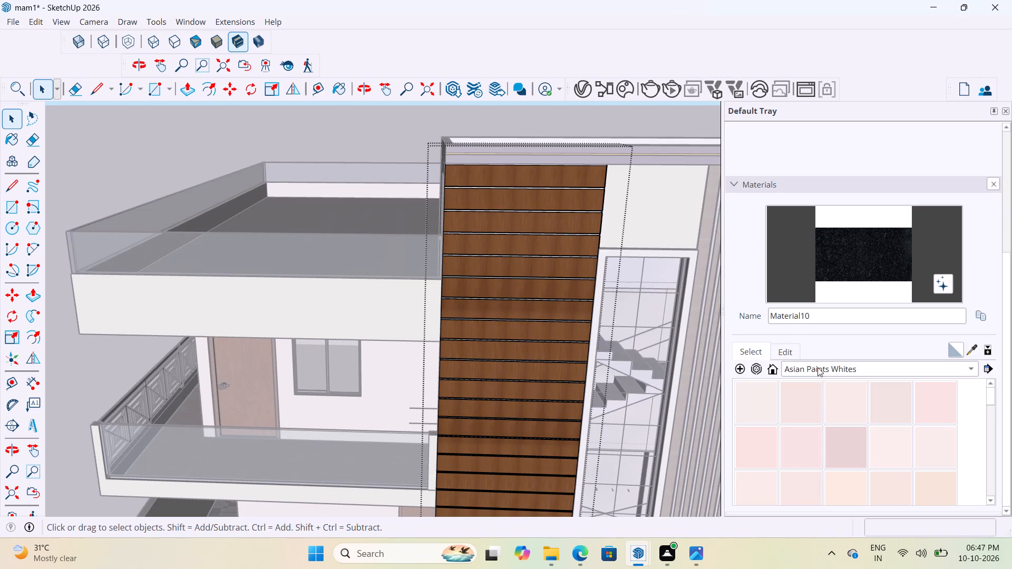
left_click(818, 367)
left_click(823, 320)
scroll(504, 283, "down", 5)
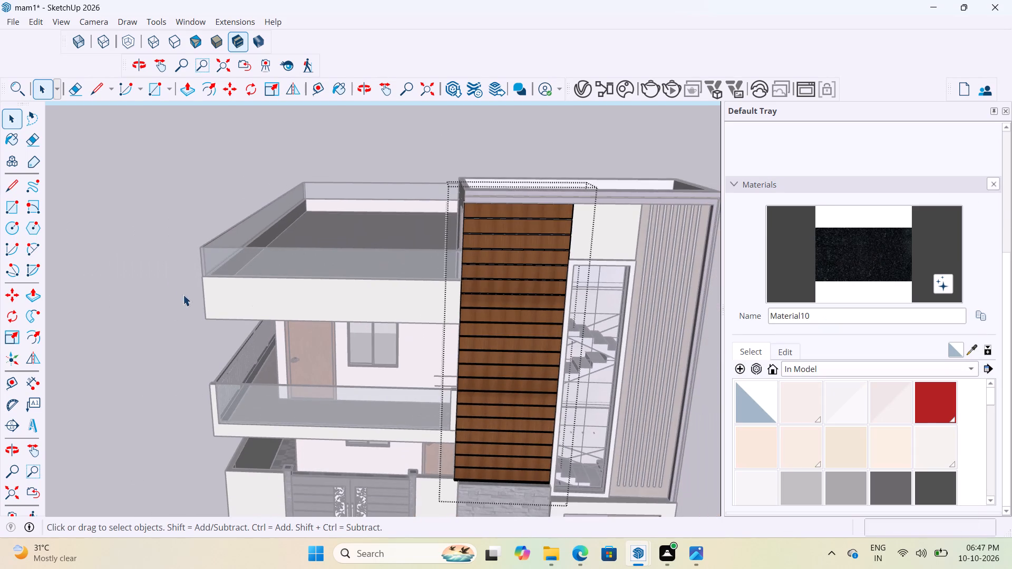
left_click(160, 233)
scroll(664, 153, "up", 2)
scroll(582, 208, "down", 4)
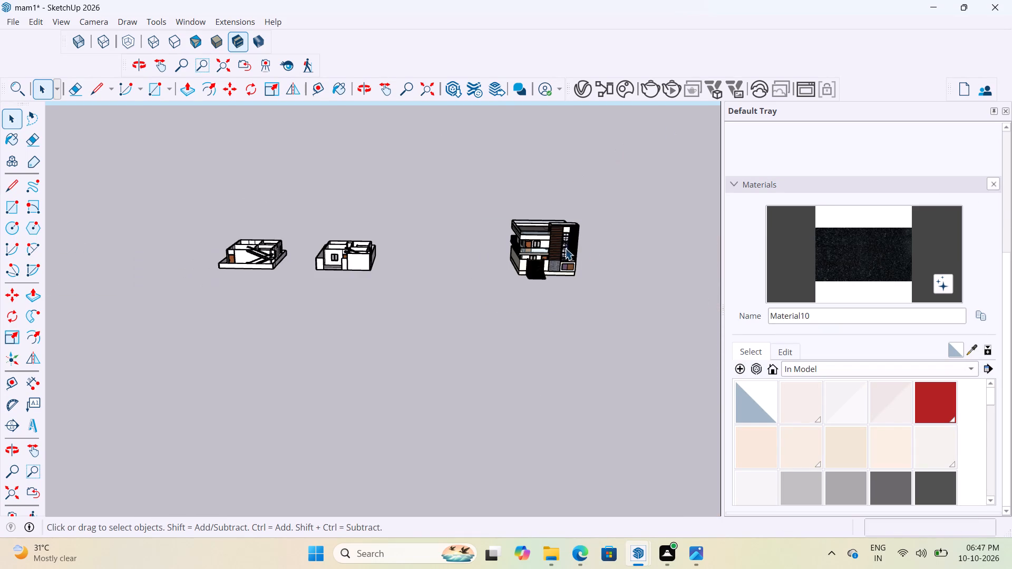
Enter the tall staircase window group and look through the V-Ray scene materials for its glass, then leave the group.
scroll(595, 241, "up", 8)
scroll(483, 258, "up", 7)
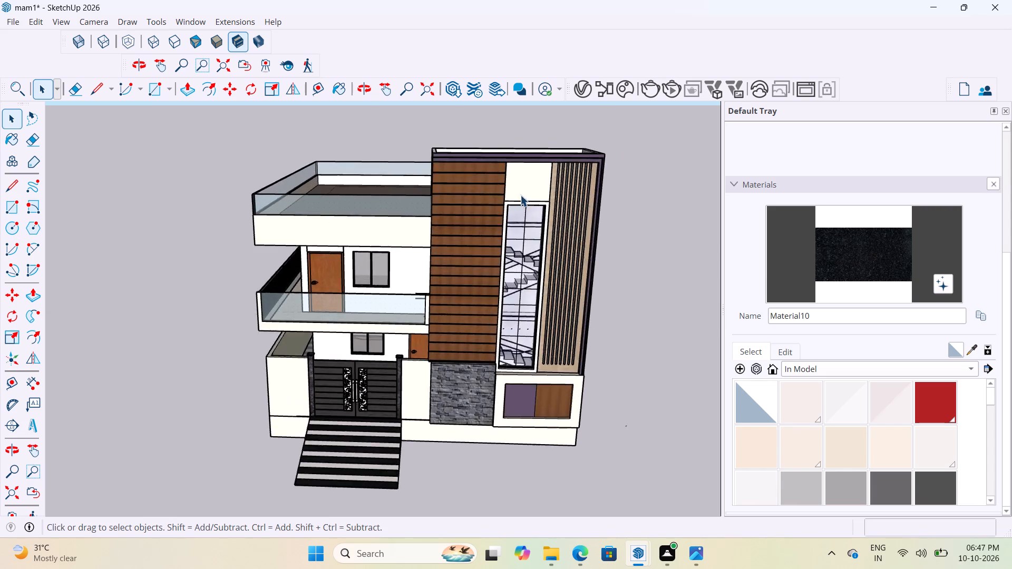
scroll(520, 195, "up", 6)
triple_click(526, 231)
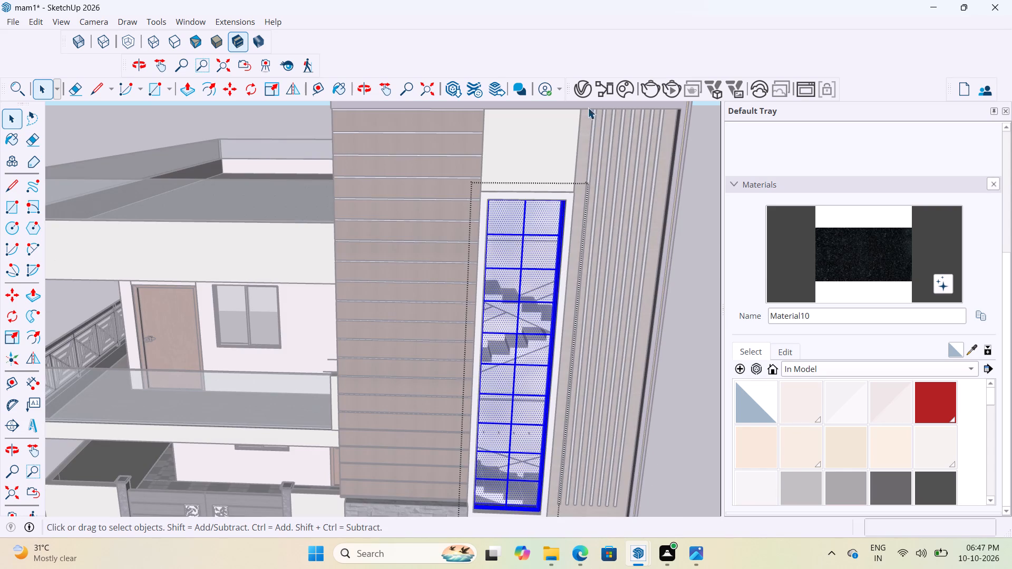
left_click(583, 92)
scroll(459, 284, "up", 15)
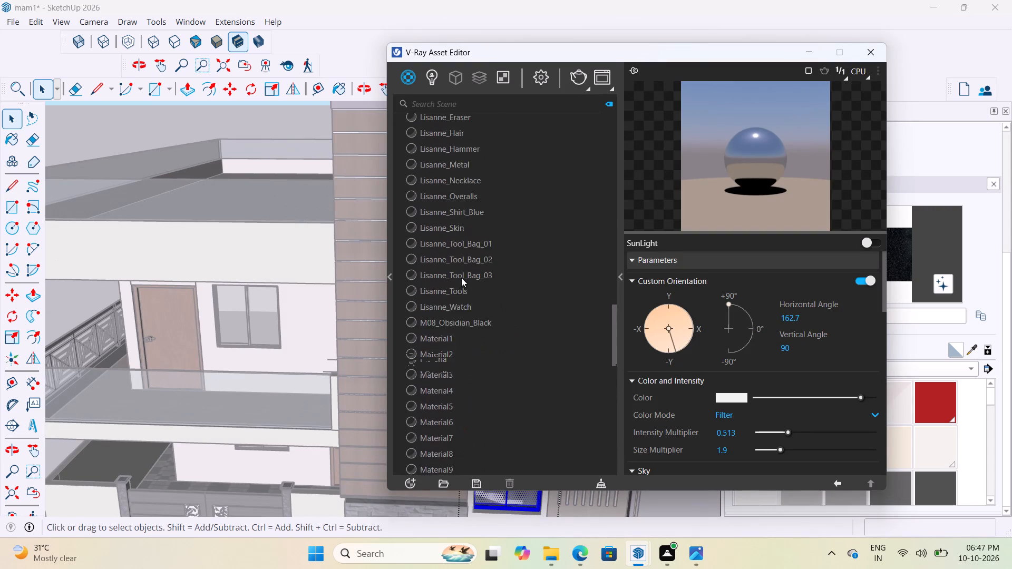
scroll(461, 278, "up", 20)
scroll(461, 278, "up", 5)
scroll(461, 278, "down", 14)
scroll(490, 385, "down", 7)
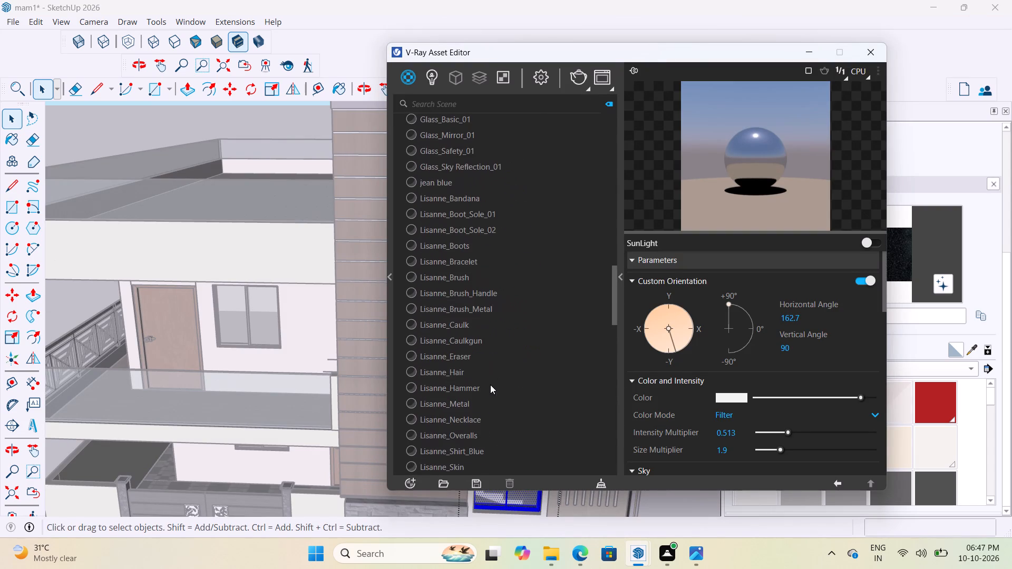
scroll(493, 388, "down", 14)
scroll(569, 416, "down", 5)
left_click_drag(614, 449, 614, 463)
scroll(518, 407, "up", 20)
scroll(518, 407, "up", 20)
scroll(518, 407, "up", 1)
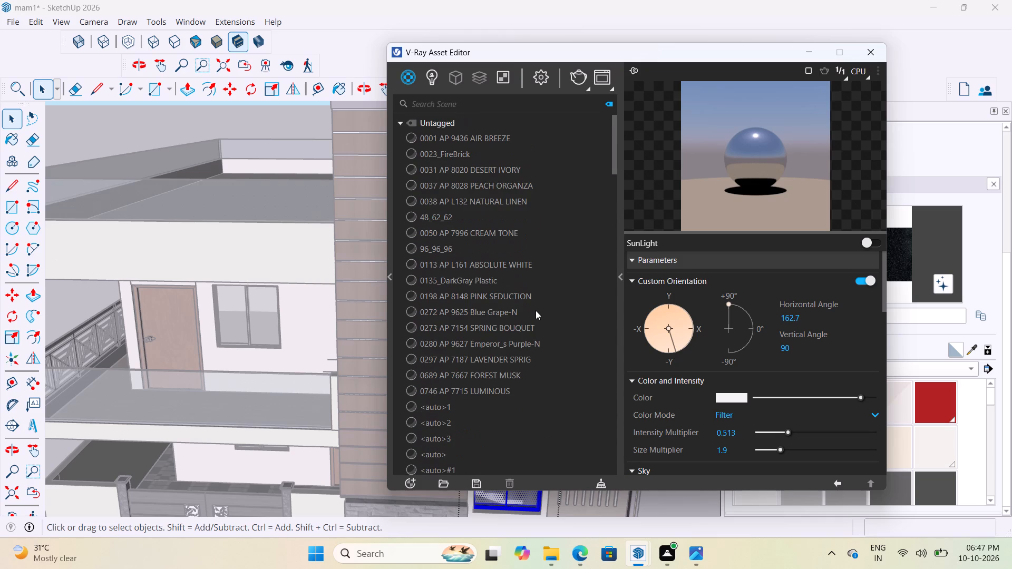
scroll(536, 310, "up", 4)
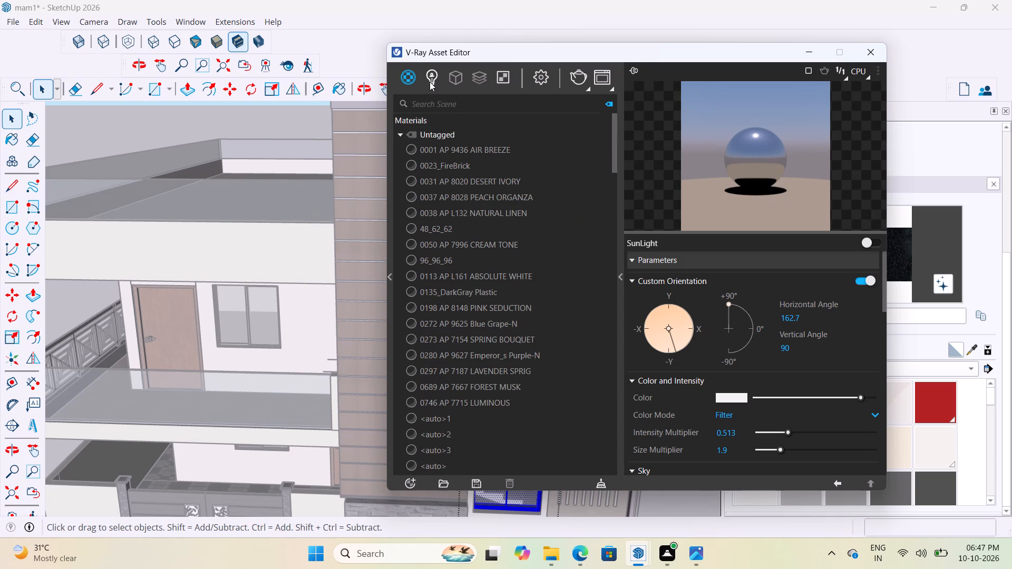
left_click(430, 82)
left_click(400, 78)
scroll(510, 309, "down", 5)
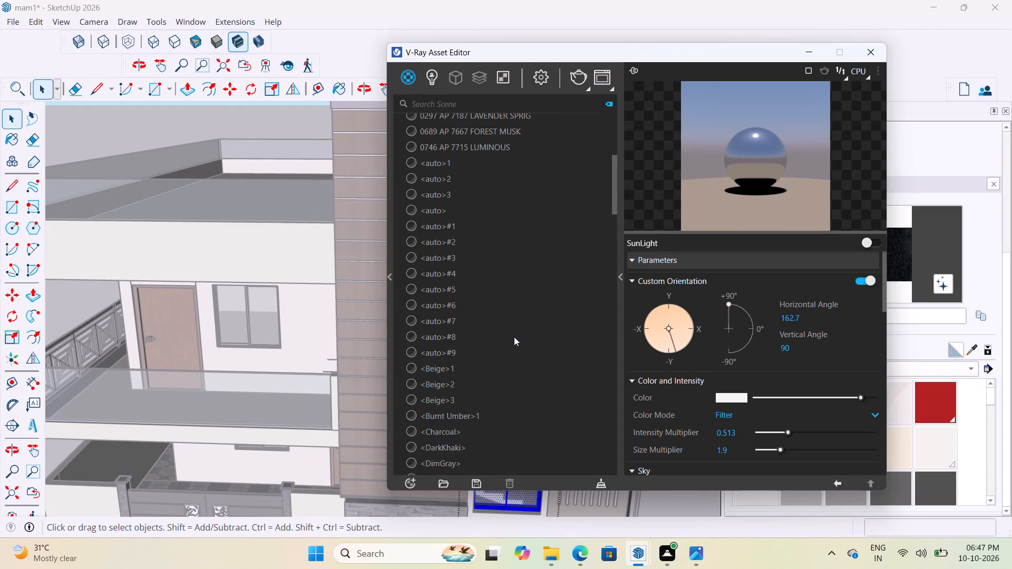
left_click(808, 52)
scroll(601, 229, "down", 11)
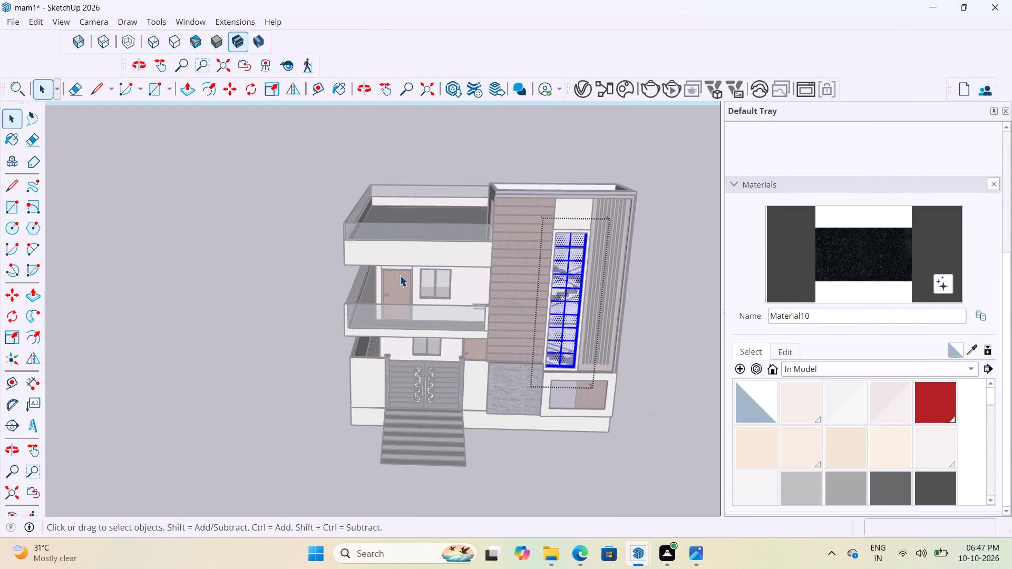
left_click(300, 288)
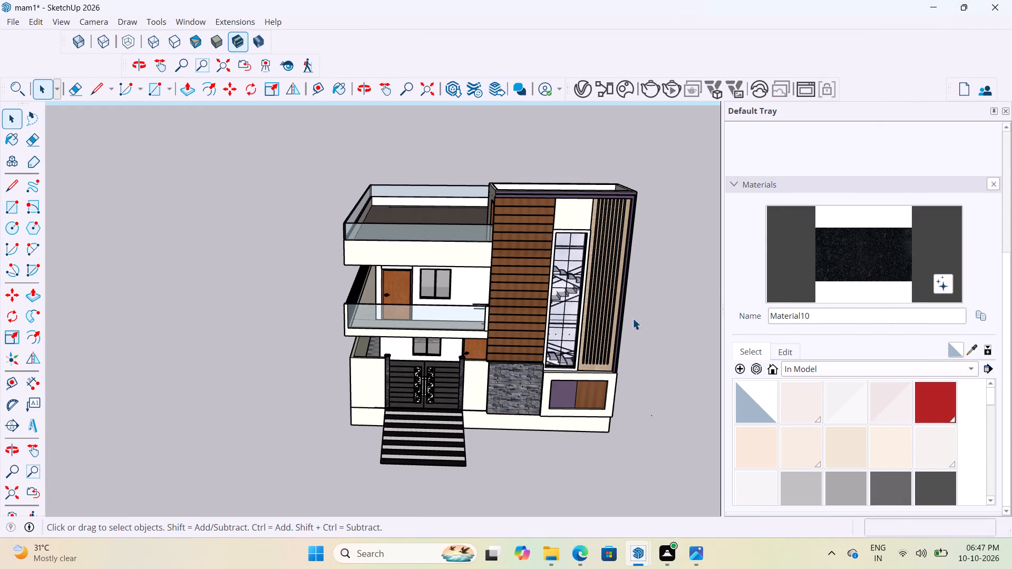
Select the SunLight among the V-Ray scene lights and switch it on.
left_click(580, 83)
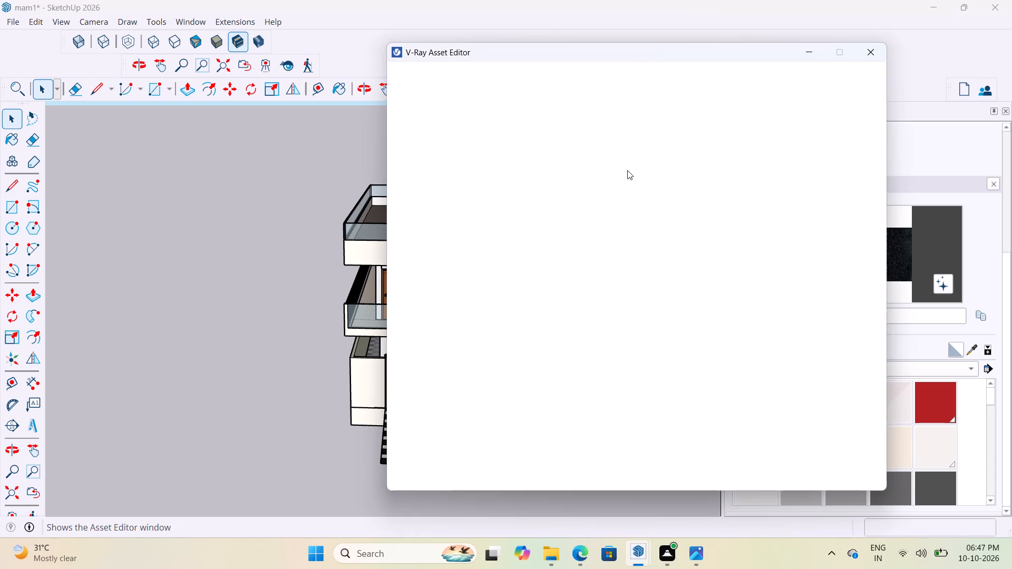
left_click(424, 83)
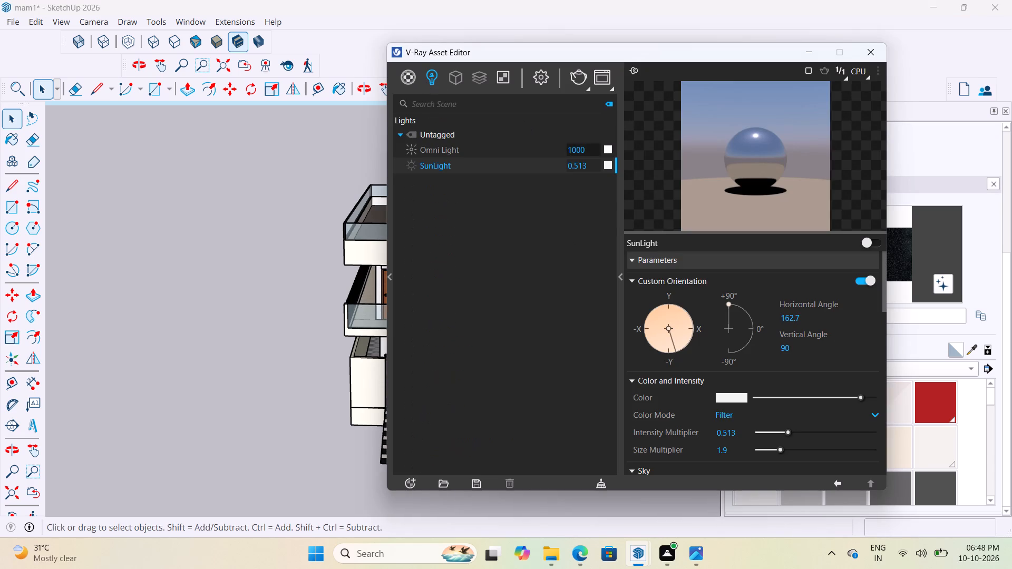
left_click(595, 162)
left_click(876, 243)
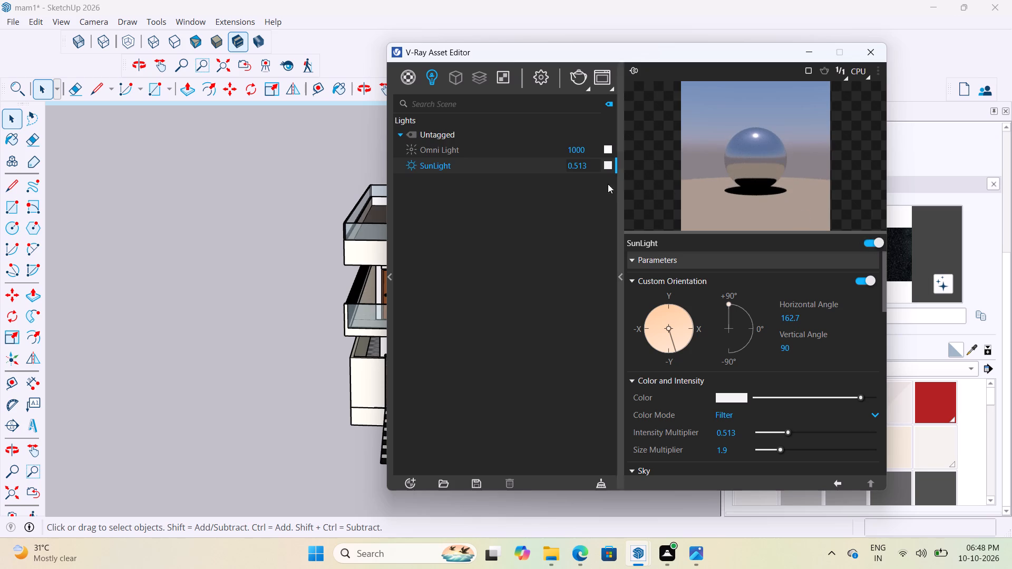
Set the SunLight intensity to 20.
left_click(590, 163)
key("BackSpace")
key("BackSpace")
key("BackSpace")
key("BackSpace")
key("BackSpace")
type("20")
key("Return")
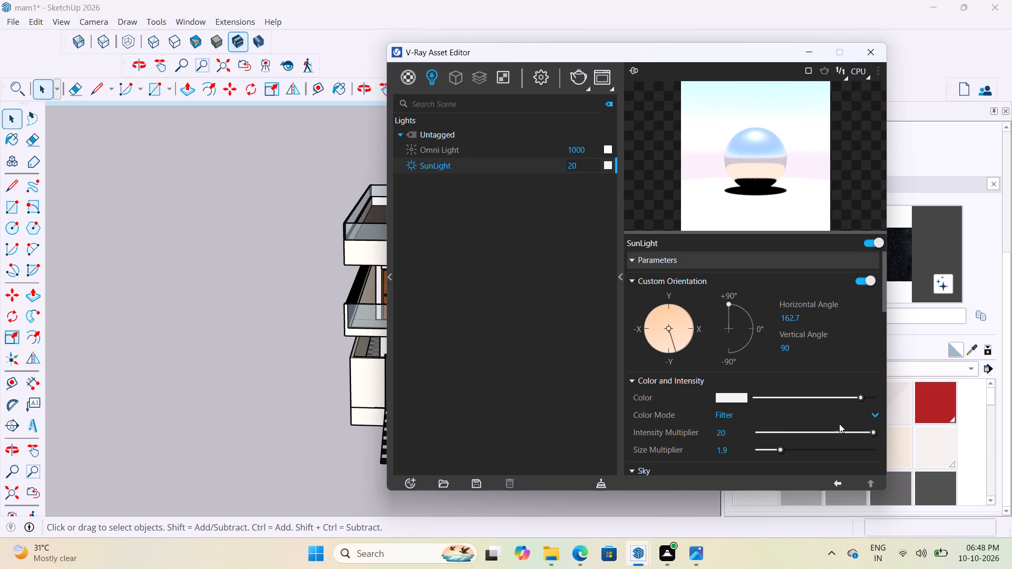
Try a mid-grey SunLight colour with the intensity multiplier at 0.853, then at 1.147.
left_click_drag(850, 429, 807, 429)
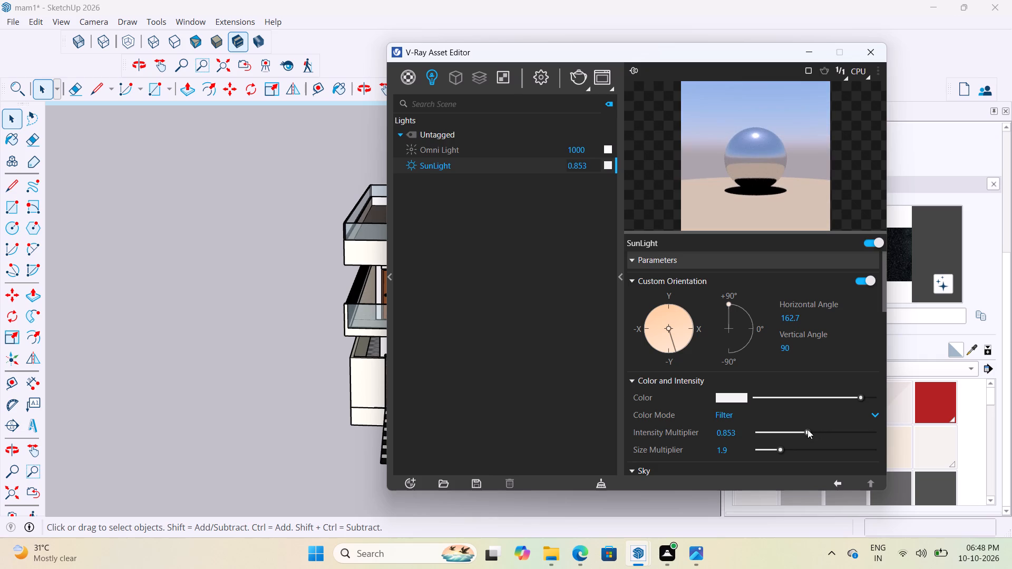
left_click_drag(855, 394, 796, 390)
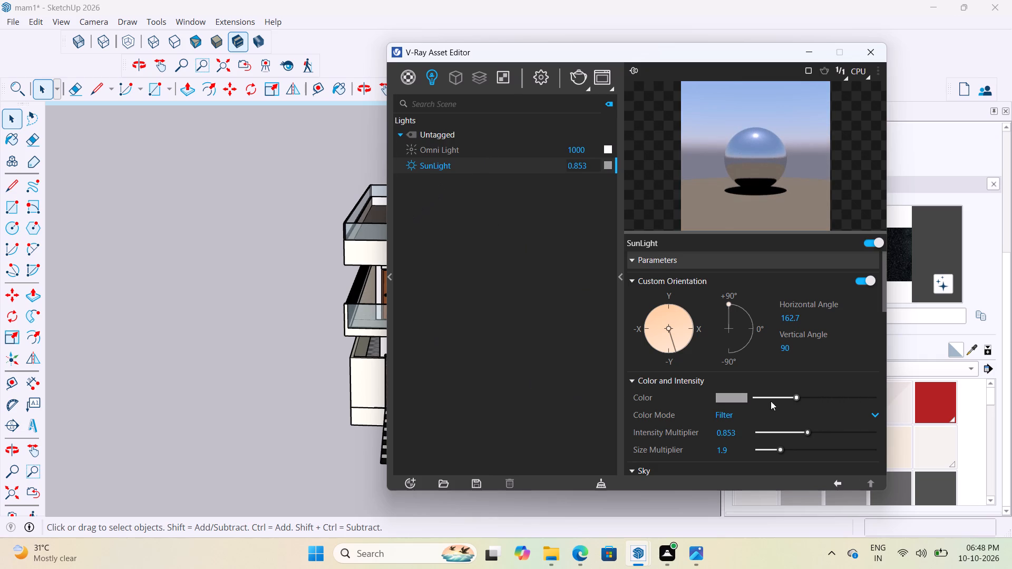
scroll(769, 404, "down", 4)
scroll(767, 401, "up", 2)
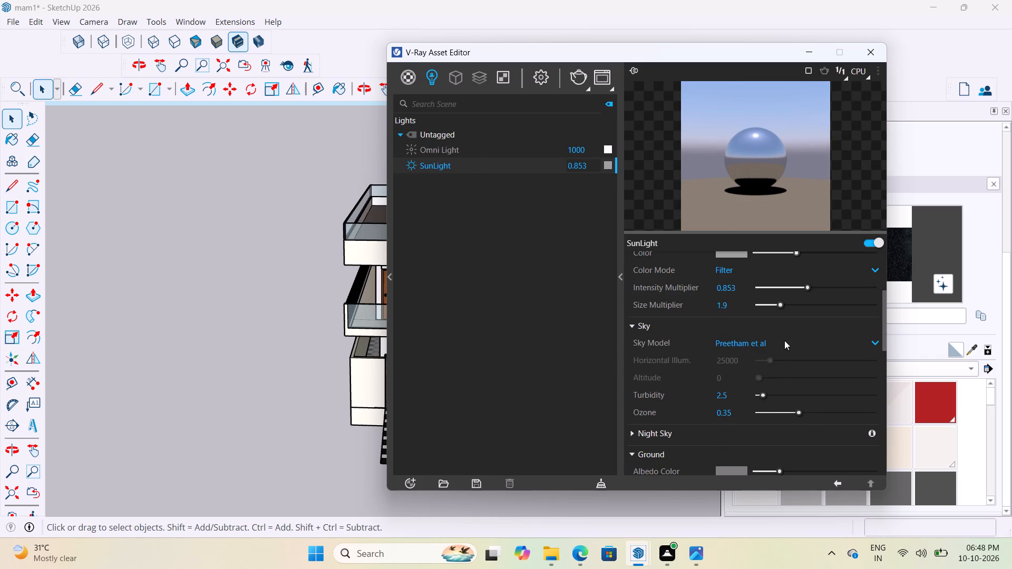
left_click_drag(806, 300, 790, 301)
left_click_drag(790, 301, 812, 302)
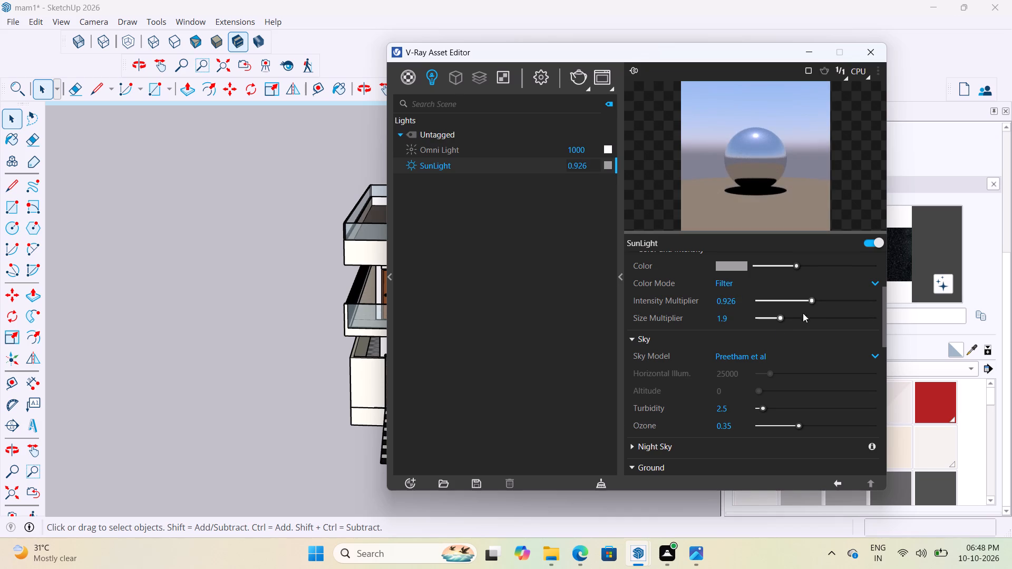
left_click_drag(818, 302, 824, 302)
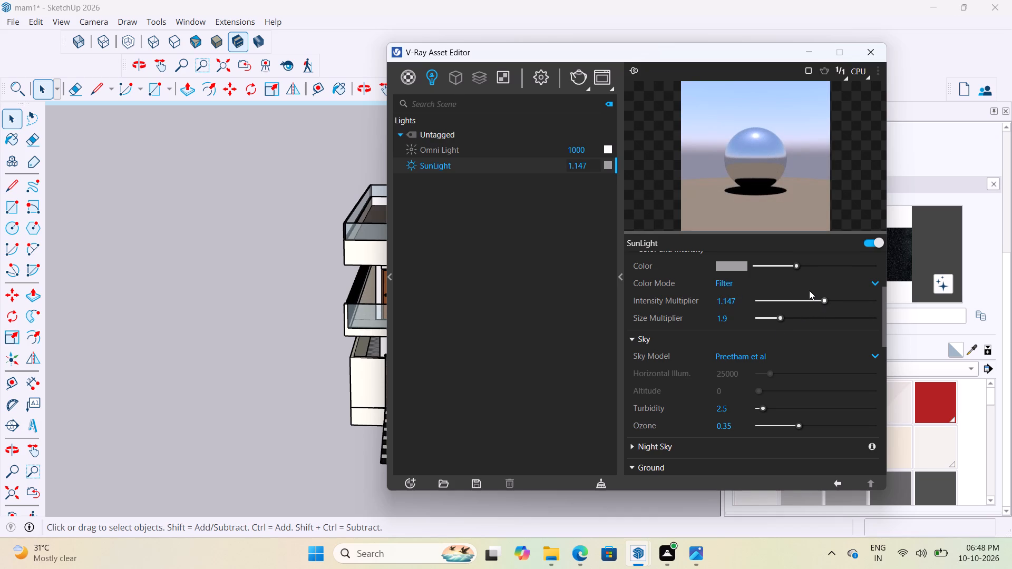
Lighten the SunLight colour to near white and set its intensity multiplier to 0.761.
scroll(809, 290, "up", 3)
left_click_drag(801, 394, 804, 393)
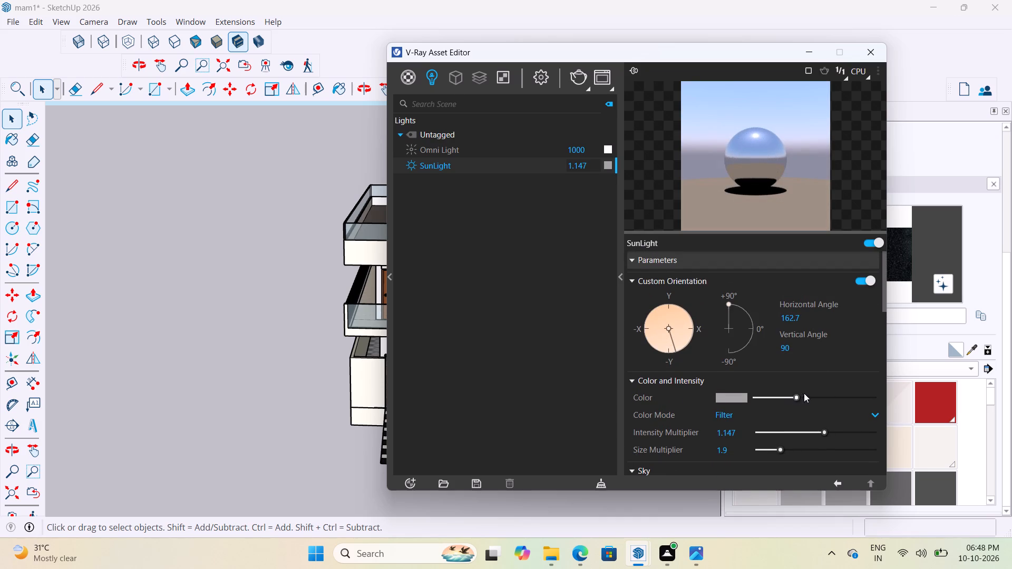
left_click_drag(804, 393, 835, 392)
left_click_drag(822, 433, 814, 432)
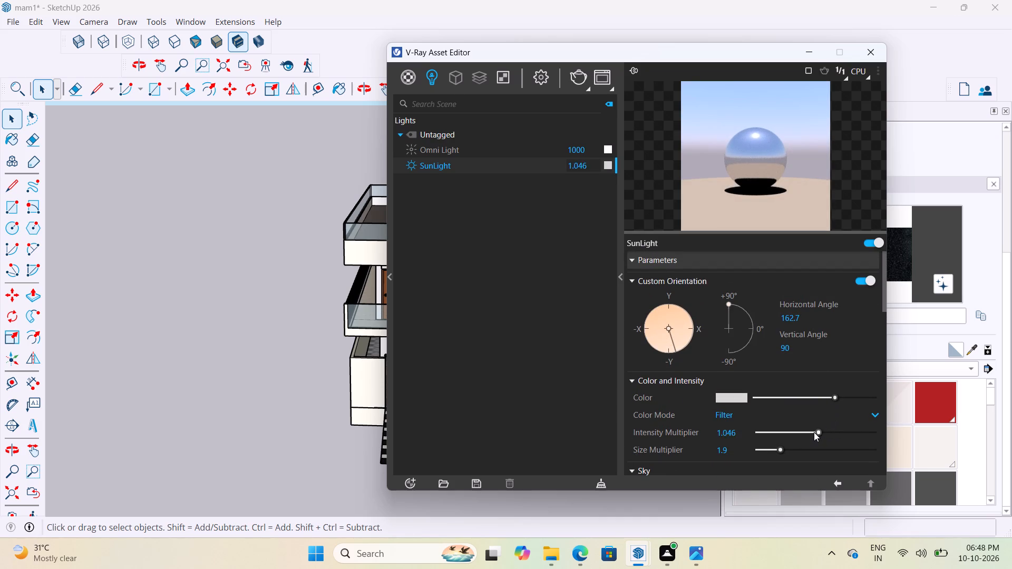
left_click_drag(814, 432, 802, 433)
left_click_drag(838, 396, 853, 397)
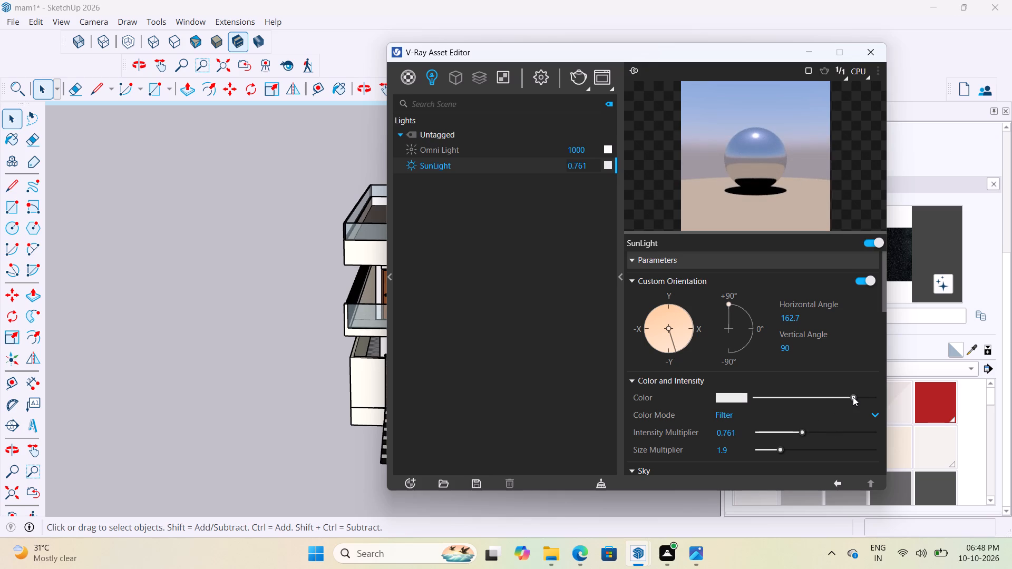
left_click_drag(853, 397, 852, 397)
Rotate the SunLight's custom orientation to a horizontal angle of 95.4 and put the Asset Editor away.
left_click_drag(675, 351, 693, 331)
scroll(645, 391, "down", 6)
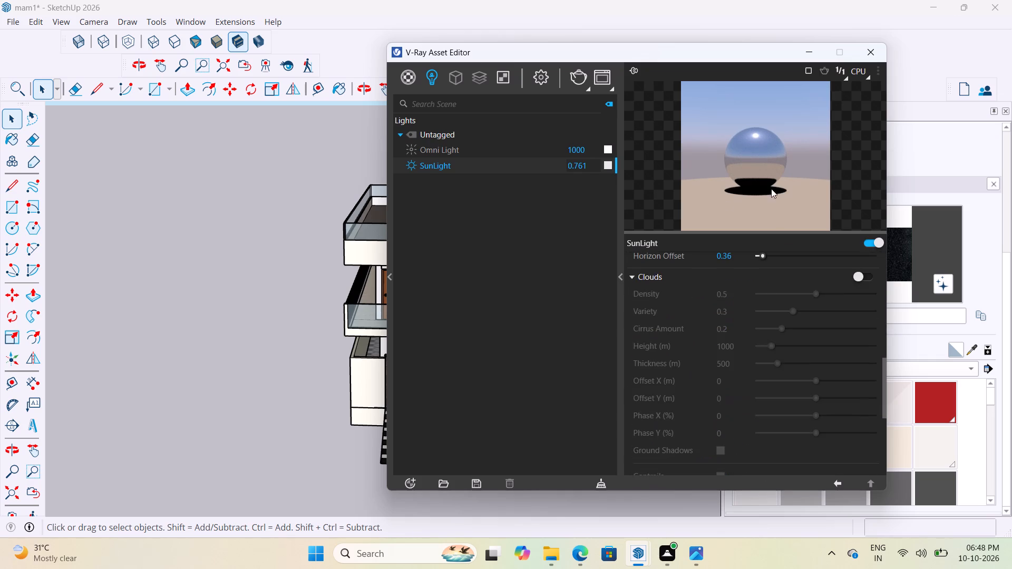
scroll(662, 268, "down", 3)
scroll(657, 329, "up", 12)
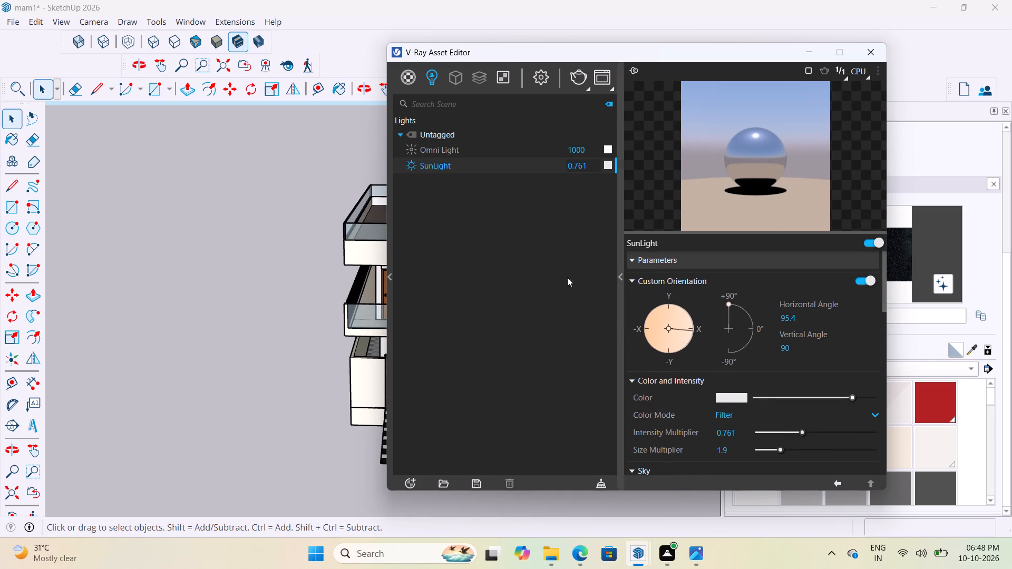
left_click(807, 60)
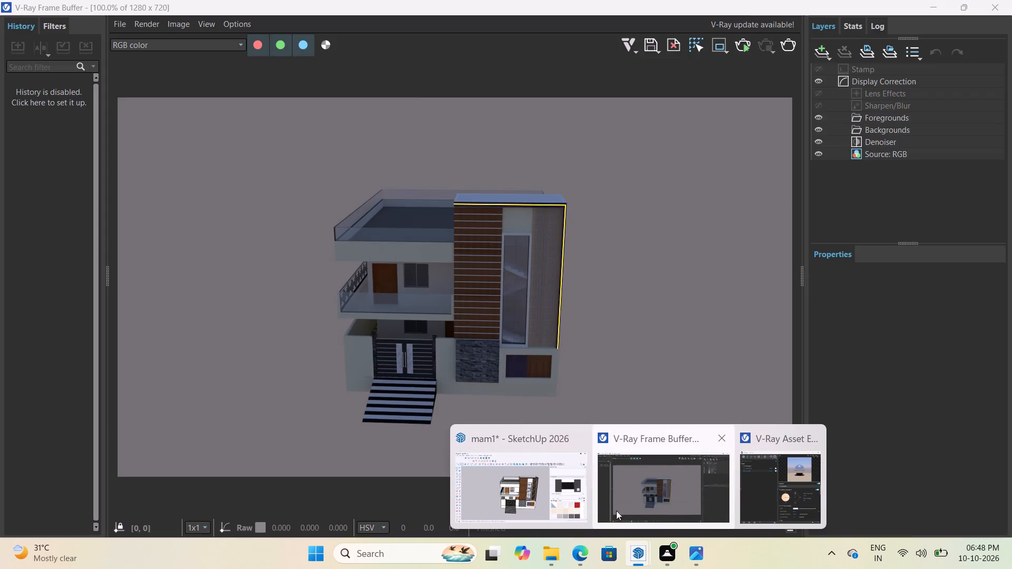
Bring up the V-Ray Frame Buffer and start an interactive render of the current house view.
left_click(533, 504)
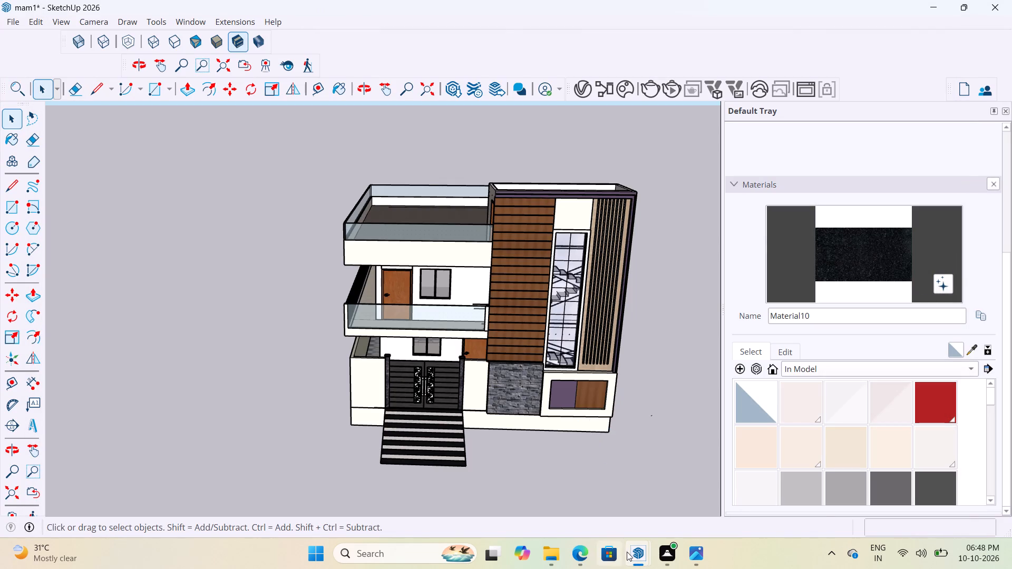
left_click(649, 491)
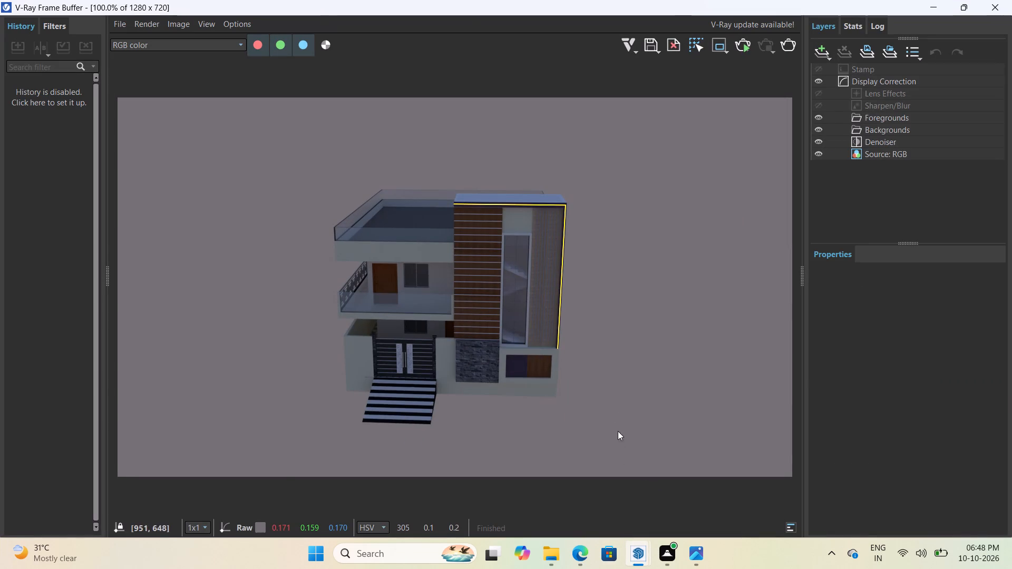
scroll(619, 397, "down", 2)
scroll(486, 314, "up", 1)
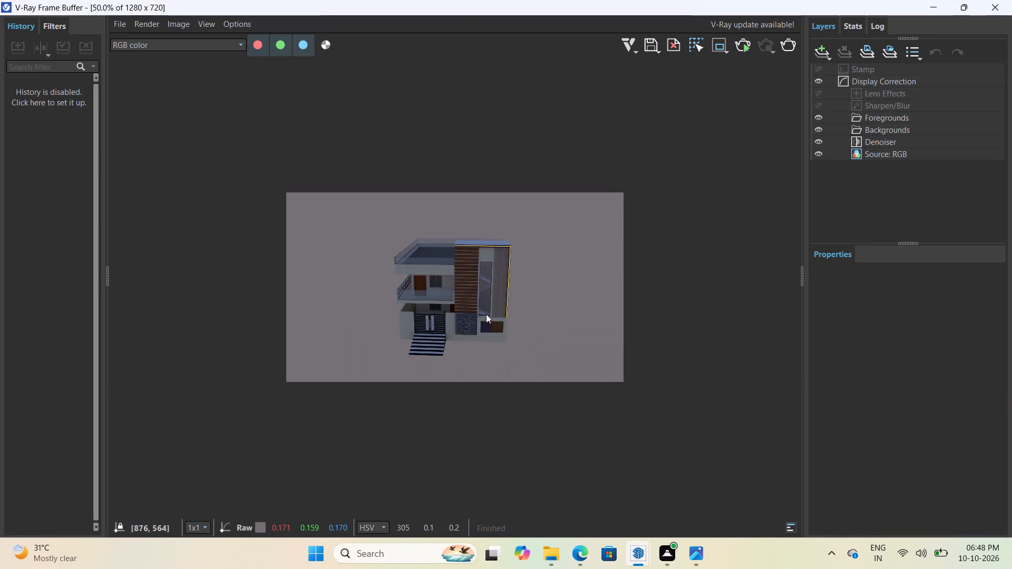
left_click(743, 51)
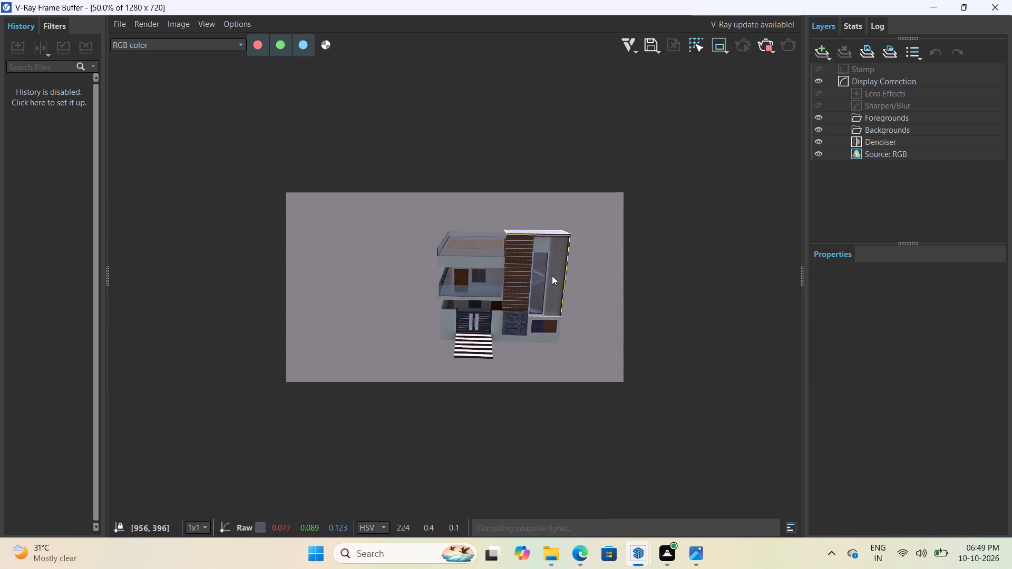
Examine the railing glass, staircase window, wood cladding and sunlight in the new render close up.
scroll(560, 266, "up", 2)
scroll(514, 289, "down", 1)
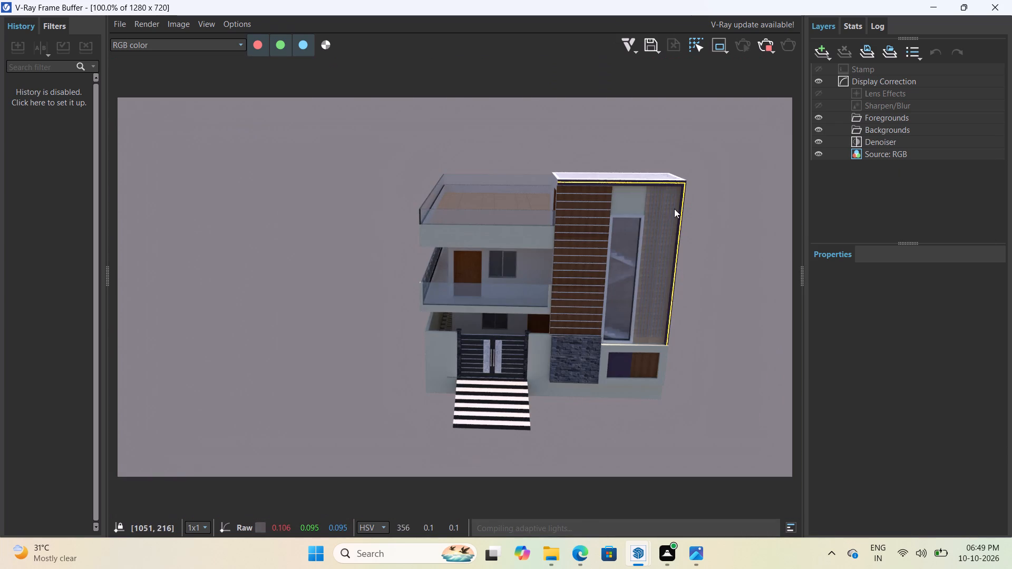
scroll(679, 205, "up", 1)
scroll(658, 262, "down", 1)
middle_click_drag(652, 252, 624, 237)
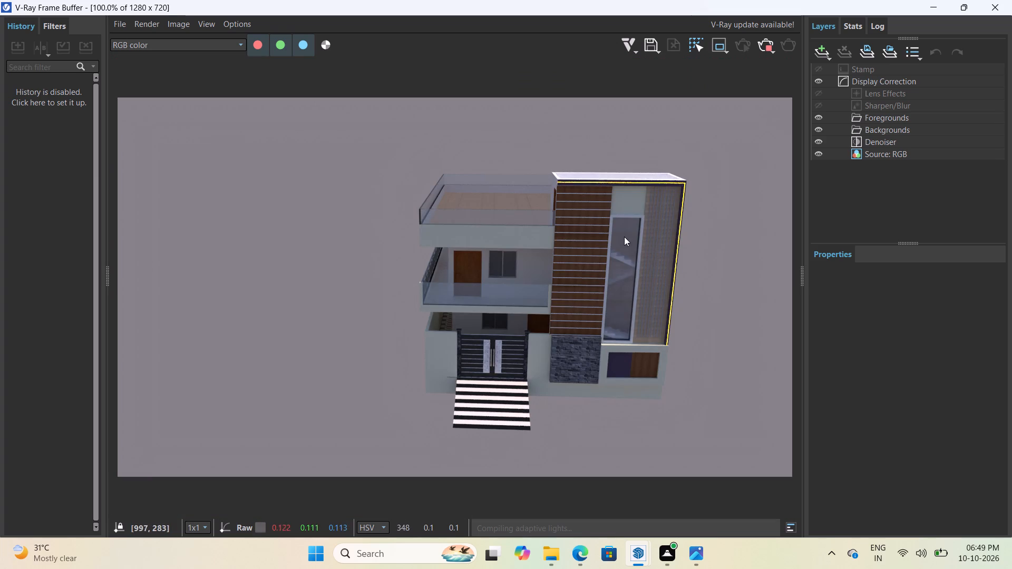
middle_click_drag(624, 237, 622, 236)
scroll(594, 237, "up", 1)
scroll(553, 259, "down", 3)
scroll(503, 268, "up", 3)
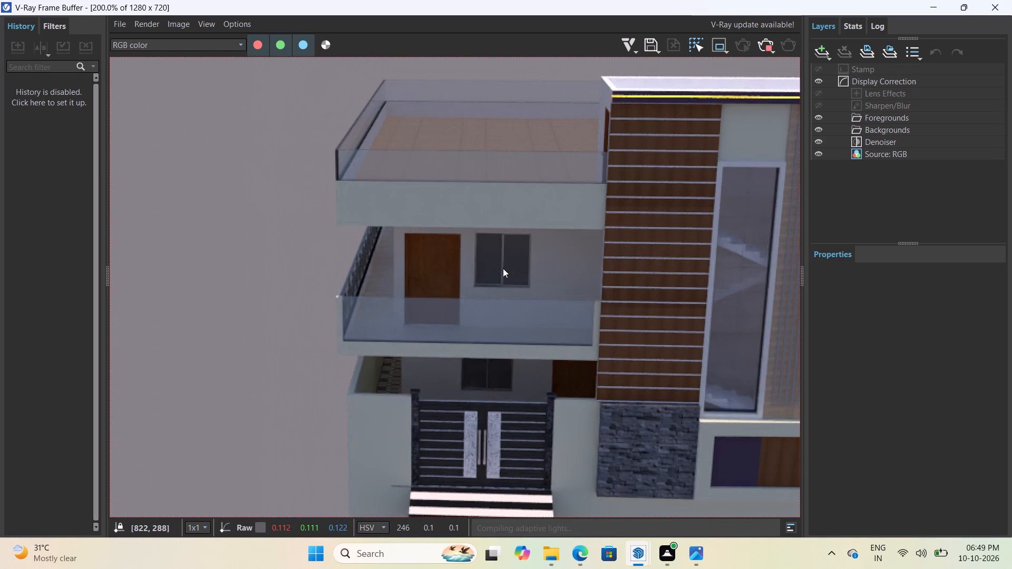
Examine the railing glass, wood cladding and staircase window in the interactive render close up, and put the frame buffer away.
scroll(503, 268, "down", 1)
scroll(520, 241, "up", 1)
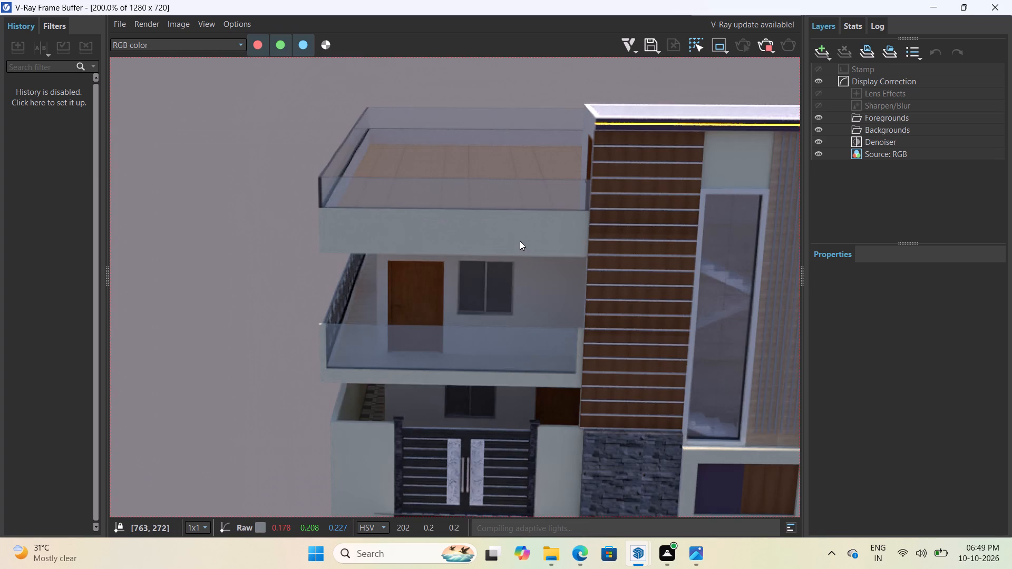
scroll(520, 241, "down", 1)
scroll(641, 310, "up", 1)
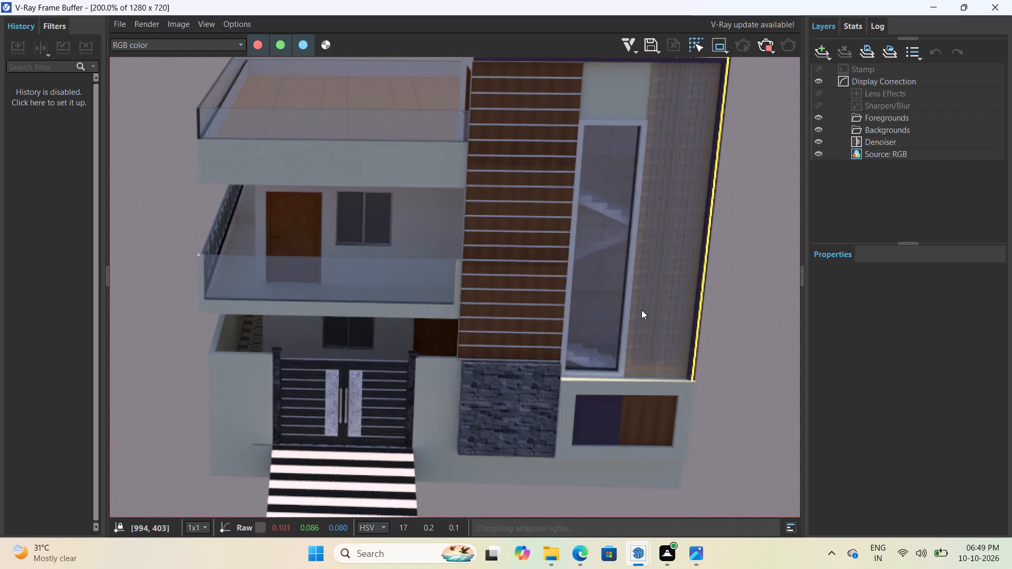
scroll(604, 325, "down", 1)
scroll(493, 252, "up", 1)
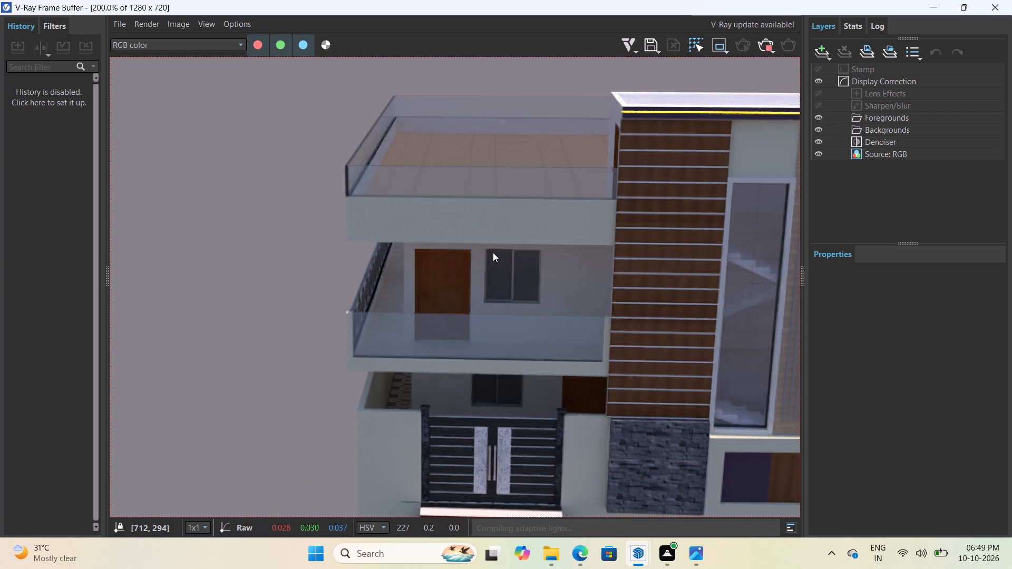
scroll(450, 263, "down", 1)
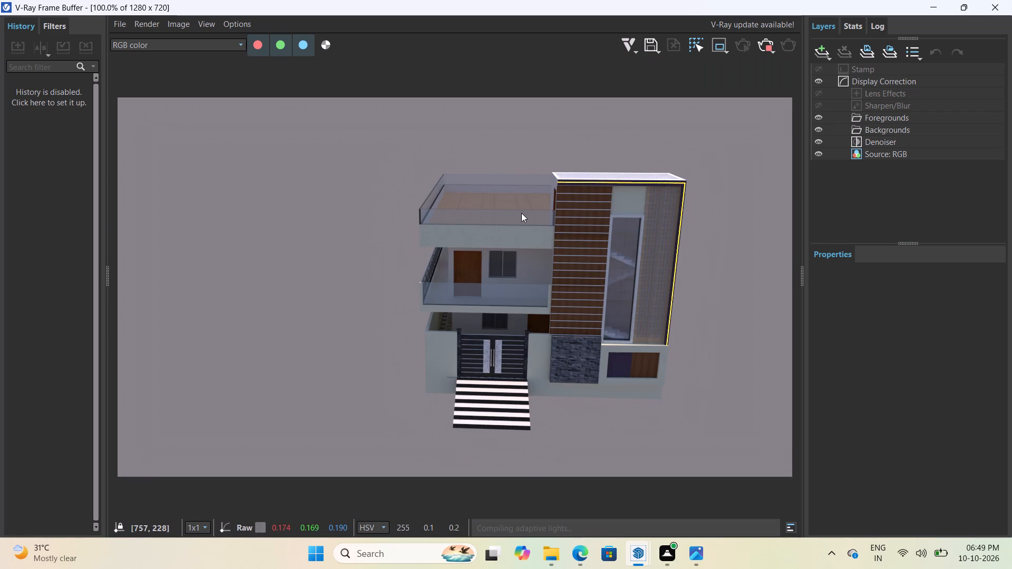
scroll(522, 212, "up", 1)
scroll(443, 238, "down", 1)
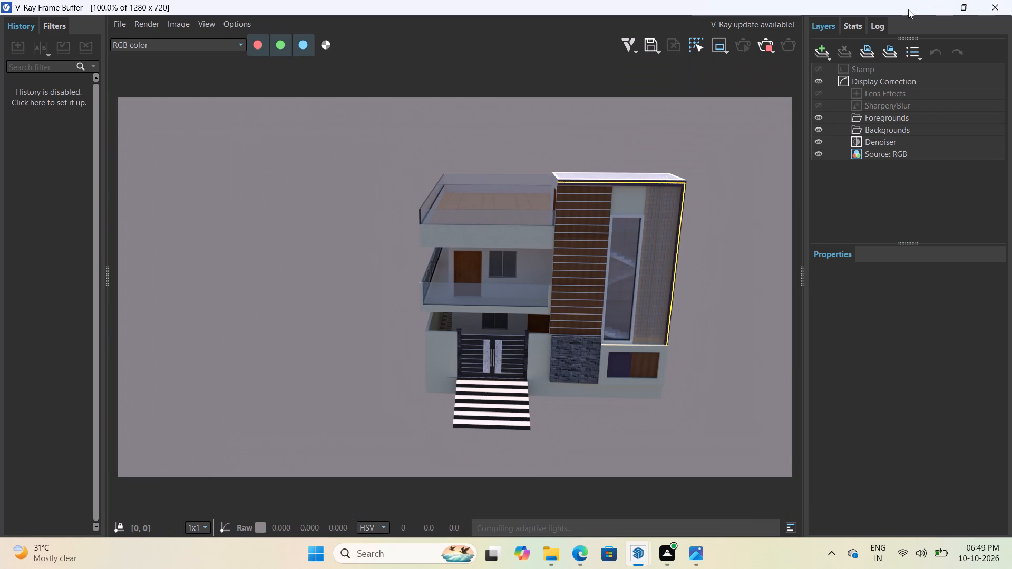
left_click(935, 9)
Select the front glass face inside the terrace railing group and look through the V-Ray material list for its material.
scroll(499, 223, "up", 4)
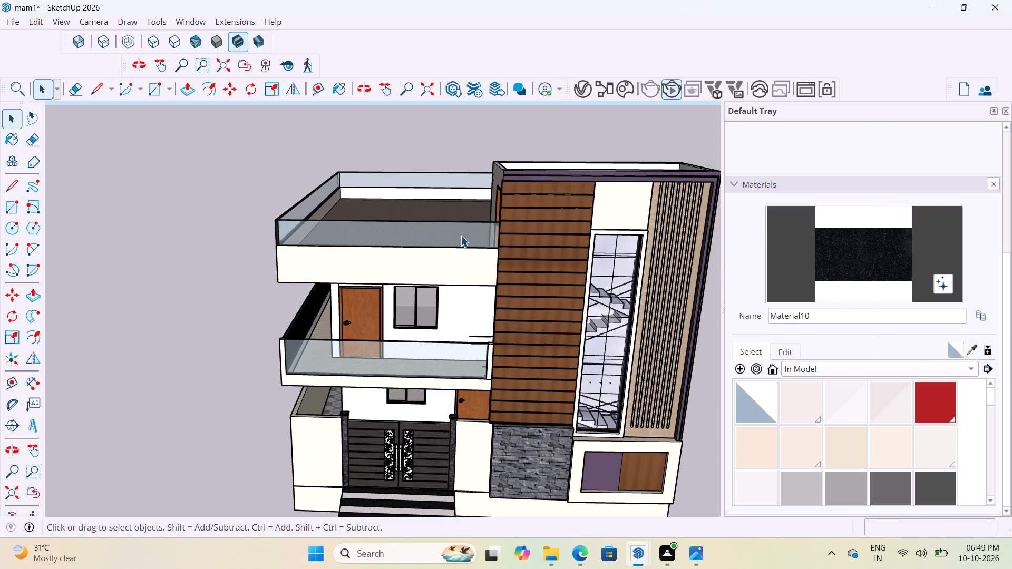
double_click(461, 236)
left_click(461, 236)
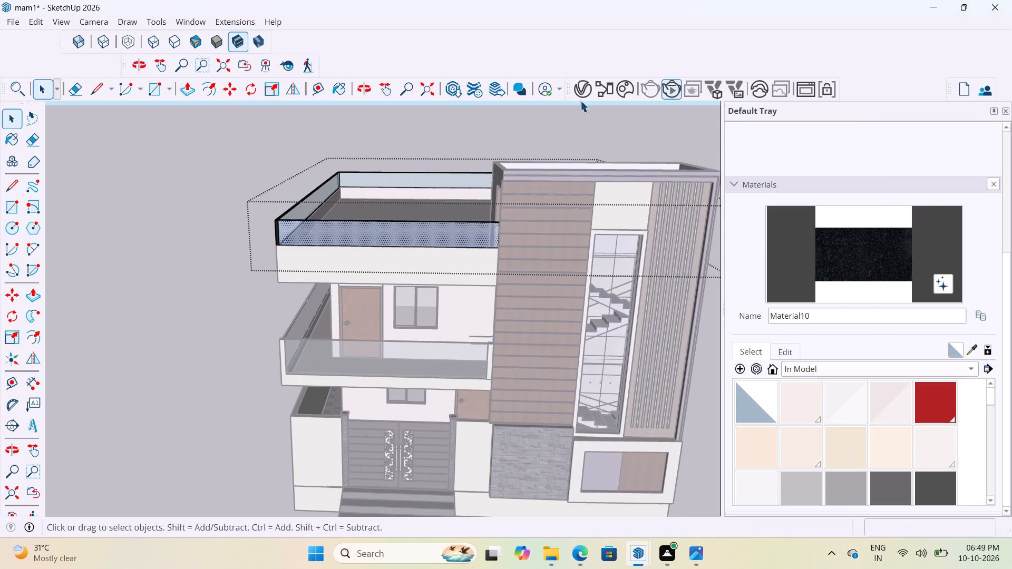
left_click(583, 95)
left_click(419, 74)
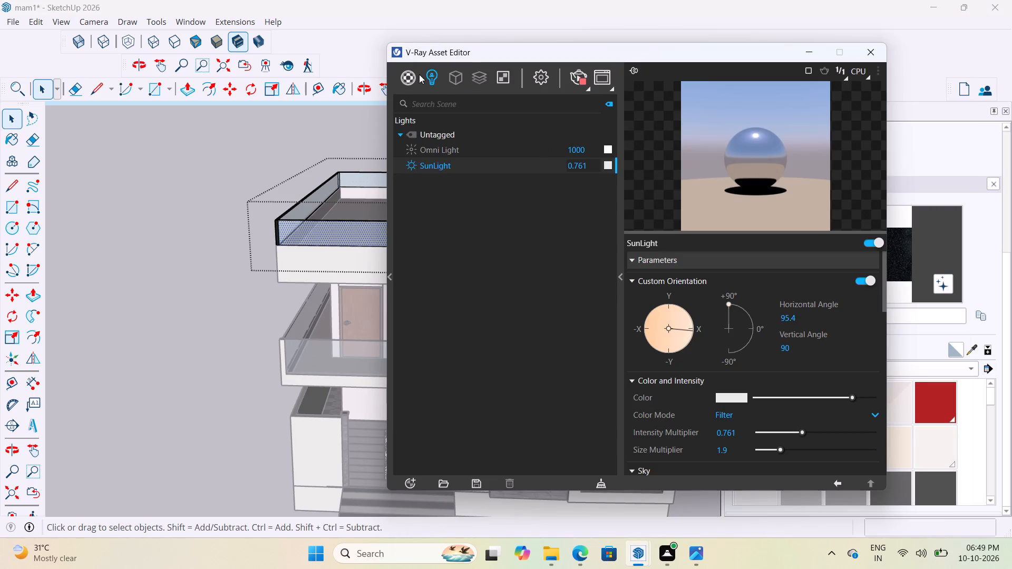
scroll(503, 210, "up", 10)
scroll(514, 389, "down", 20)
scroll(514, 389, "down", 2)
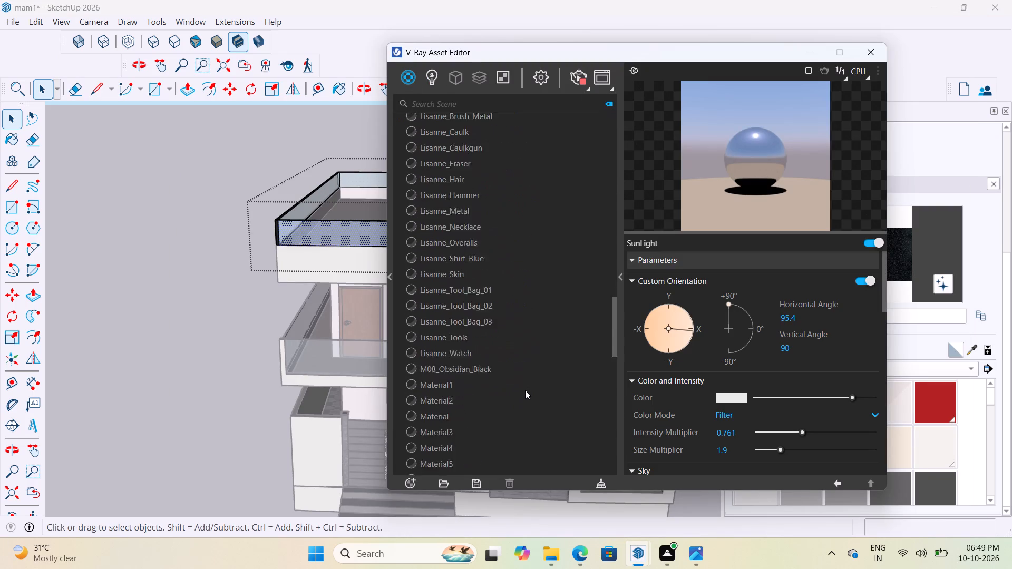
scroll(525, 390, "down", 13)
left_click(871, 51)
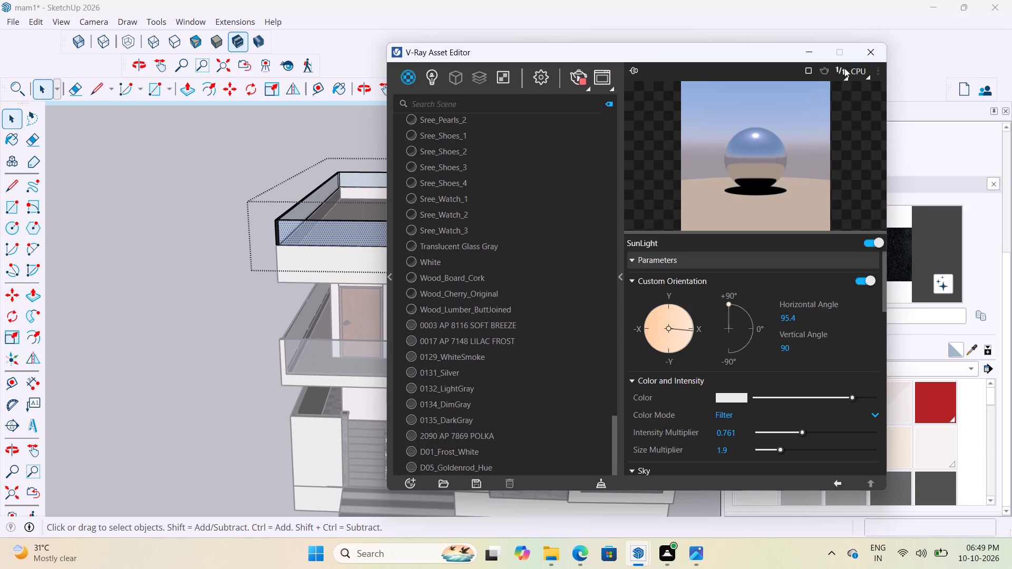
Select the whole terrace railing group and look through the V-Ray material list for its glass.
left_click(184, 257)
scroll(419, 210, "up", 7)
middle_click_drag(403, 229, 463, 231)
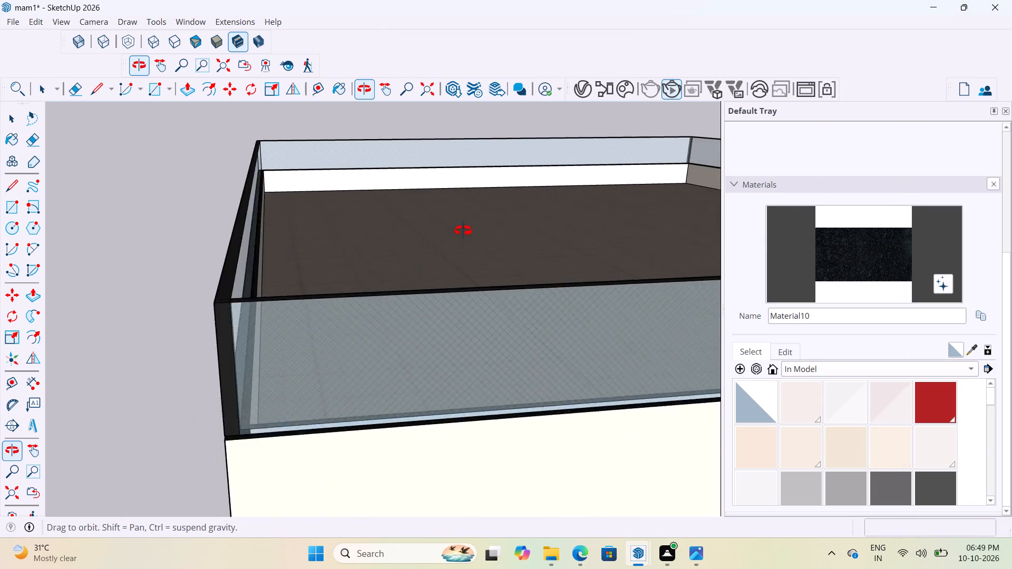
middle_click_drag(463, 231, 481, 238)
left_click(502, 429)
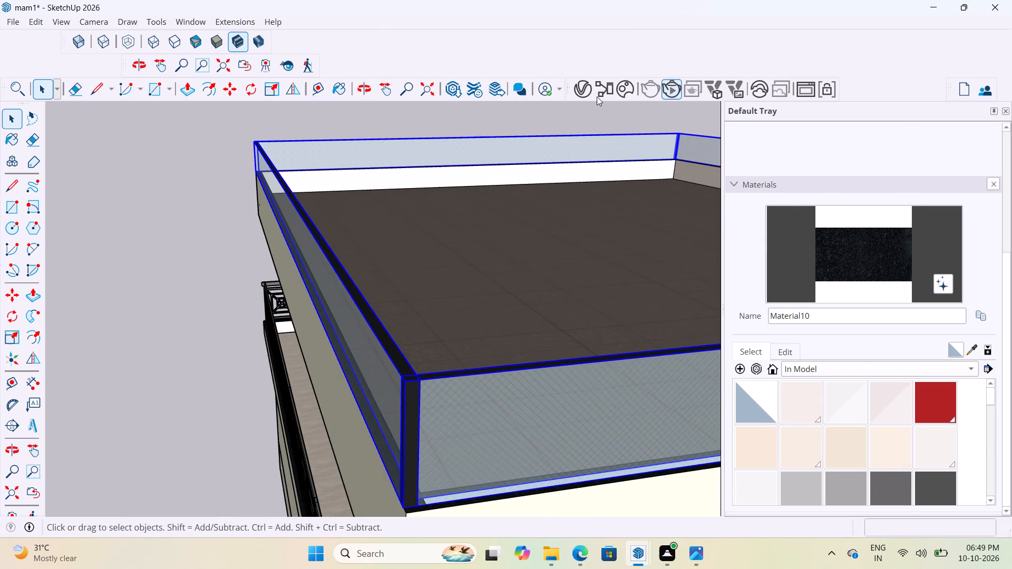
left_click(591, 91)
scroll(478, 329, "up", 20)
scroll(478, 329, "up", 3)
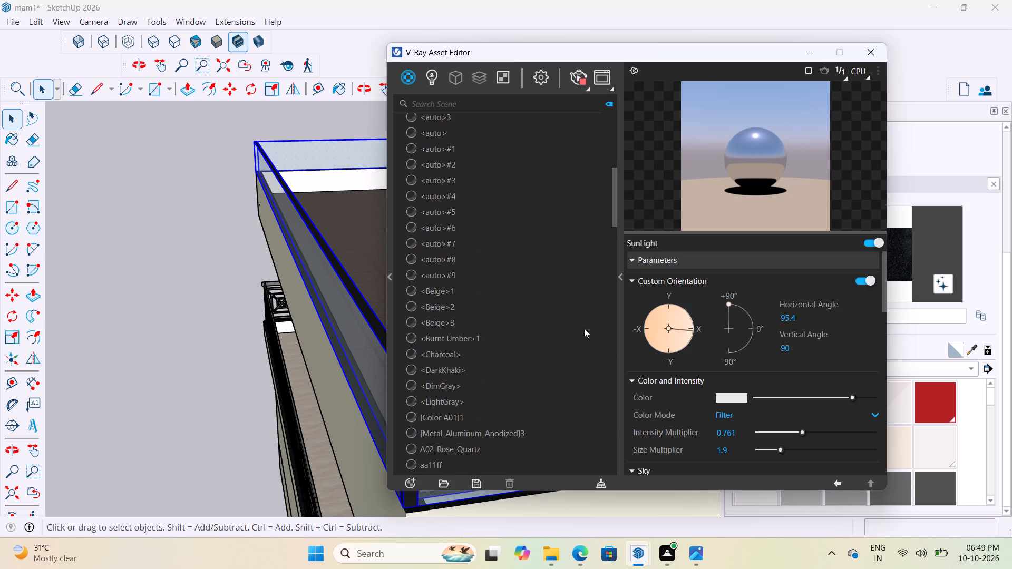
scroll(547, 340, "up", 11)
left_click(889, 54)
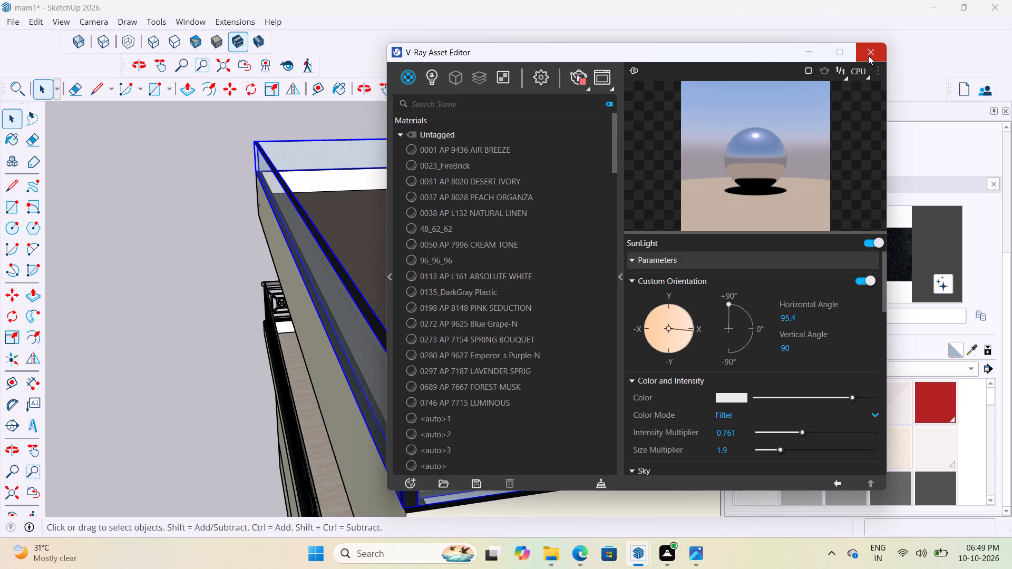
left_click(868, 55)
Select the wall face above the staircase window and look through the V-Ray material list for its material.
left_click(189, 296)
scroll(145, 299, "down", 4)
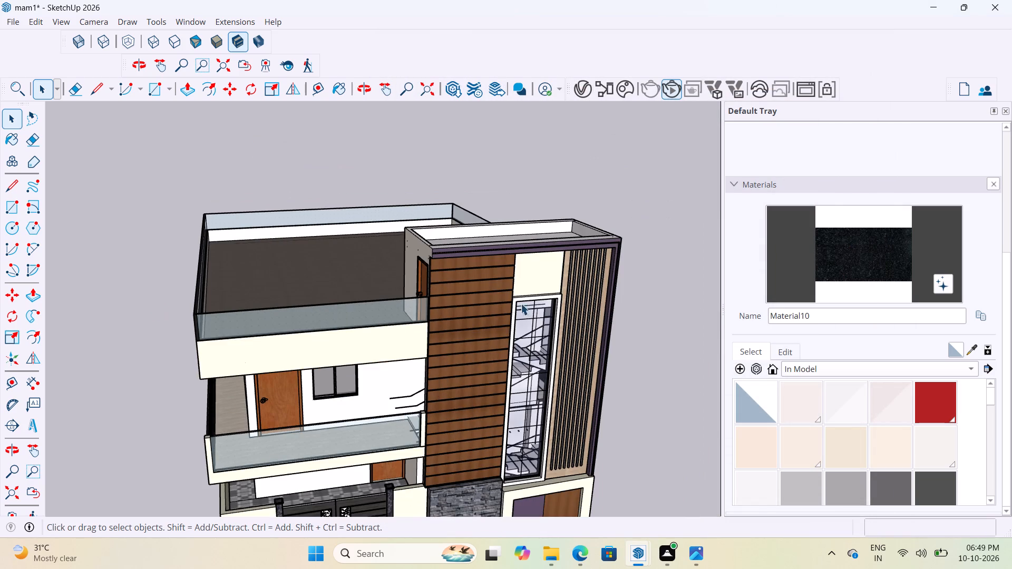
left_click(524, 286)
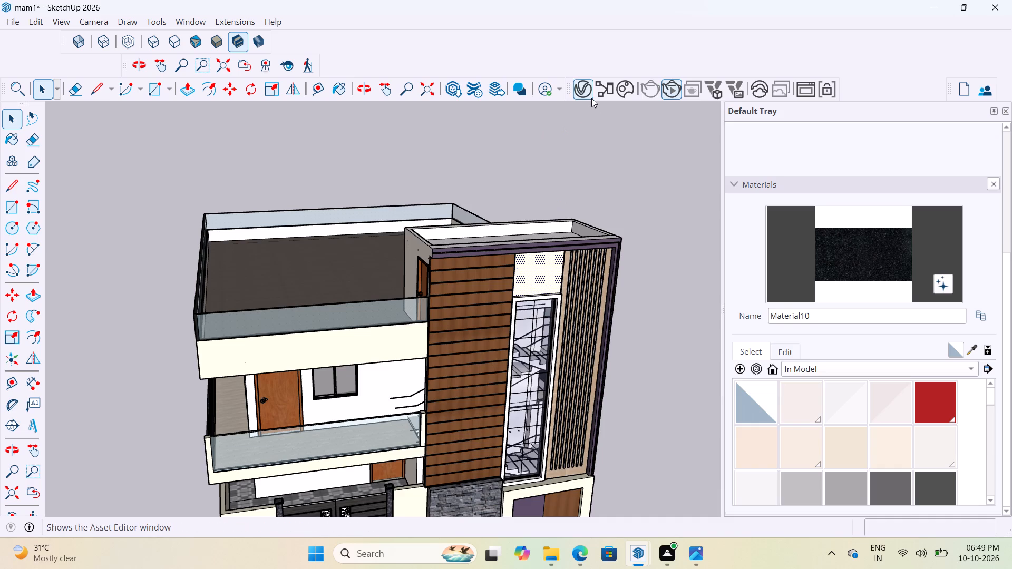
left_click(591, 98)
scroll(552, 317, "down", 20)
scroll(552, 317, "down", 5)
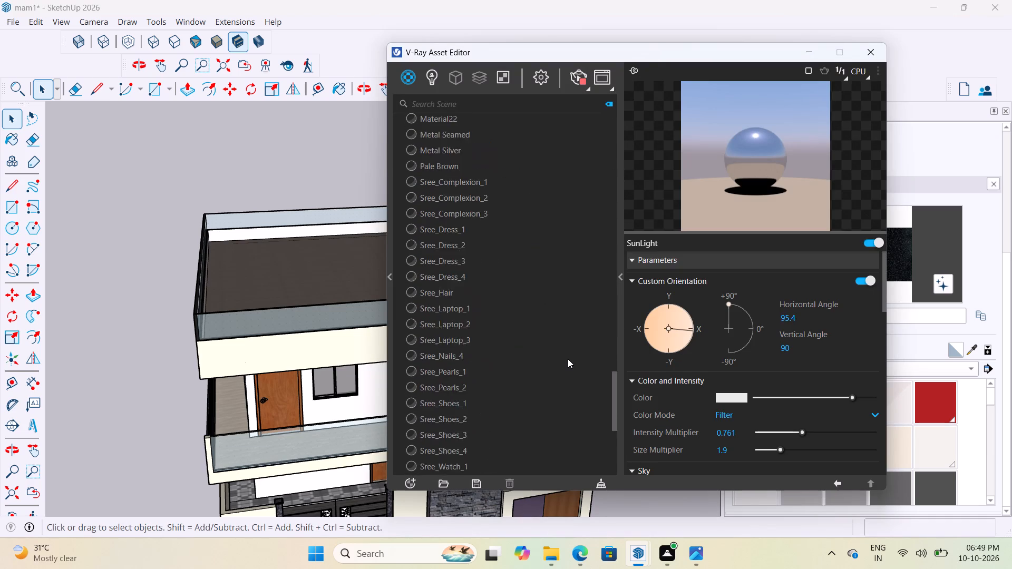
scroll(568, 359, "down", 13)
scroll(568, 360, "up", 20)
scroll(568, 360, "up", 16)
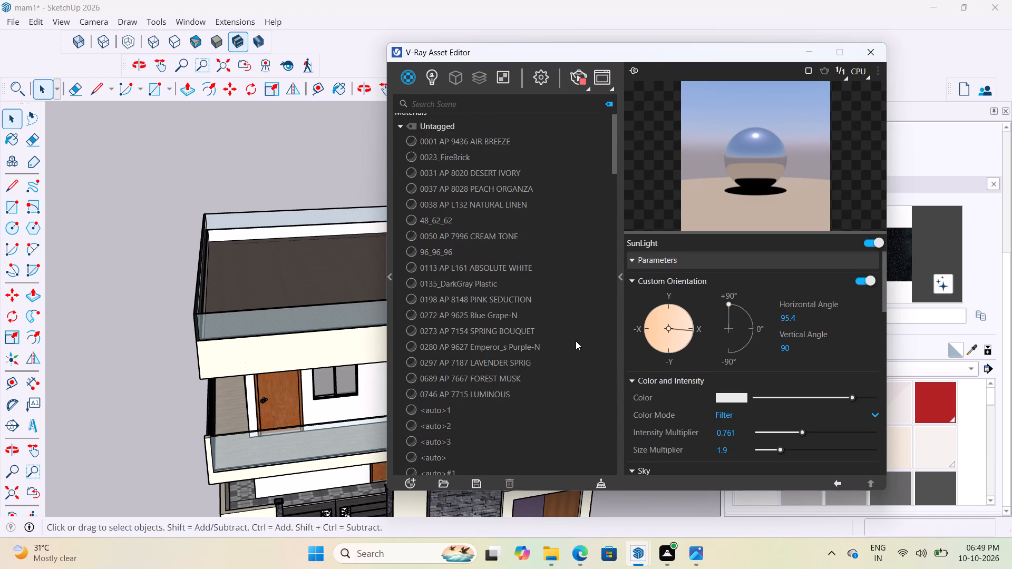
scroll(576, 341, "up", 9)
Stop the interactive render.
left_click(576, 82)
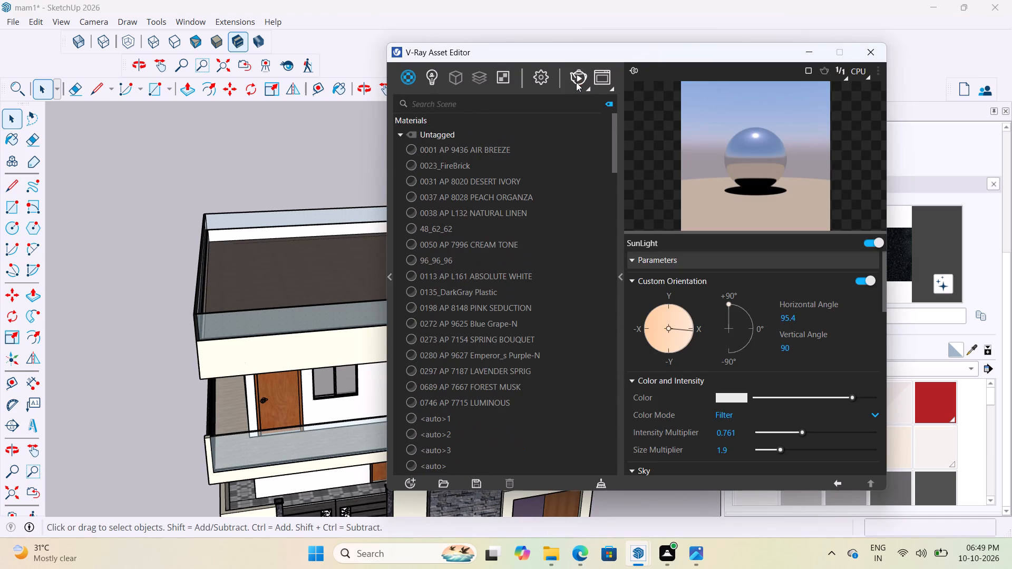
Browse the V-Ray material list again, view the 48_62_62 material and close the Asset Editor.
scroll(563, 168, "up", 7)
scroll(466, 259, "down", 11)
scroll(518, 331, "up", 2)
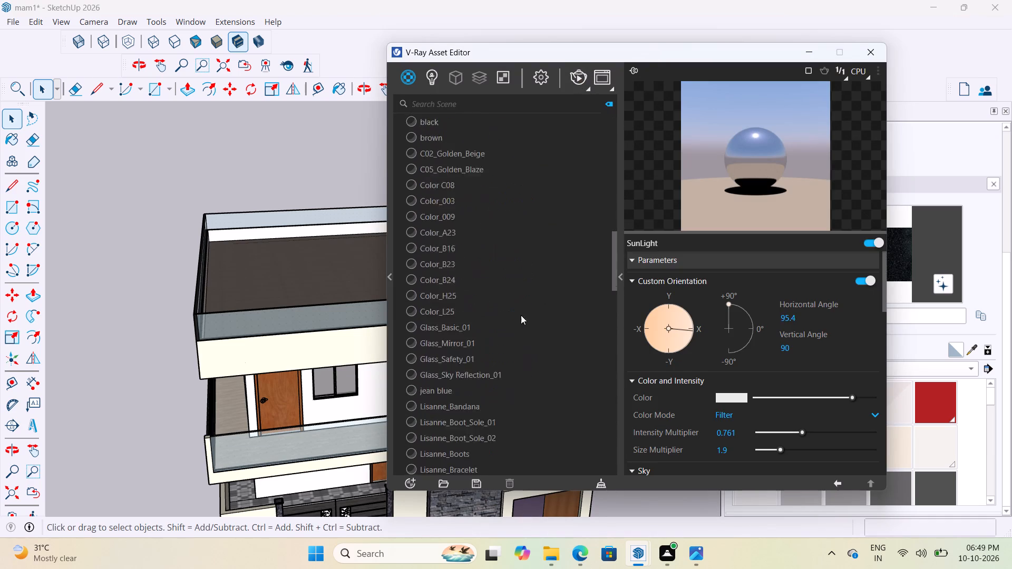
scroll(521, 315, "up", 9)
left_click(586, 89)
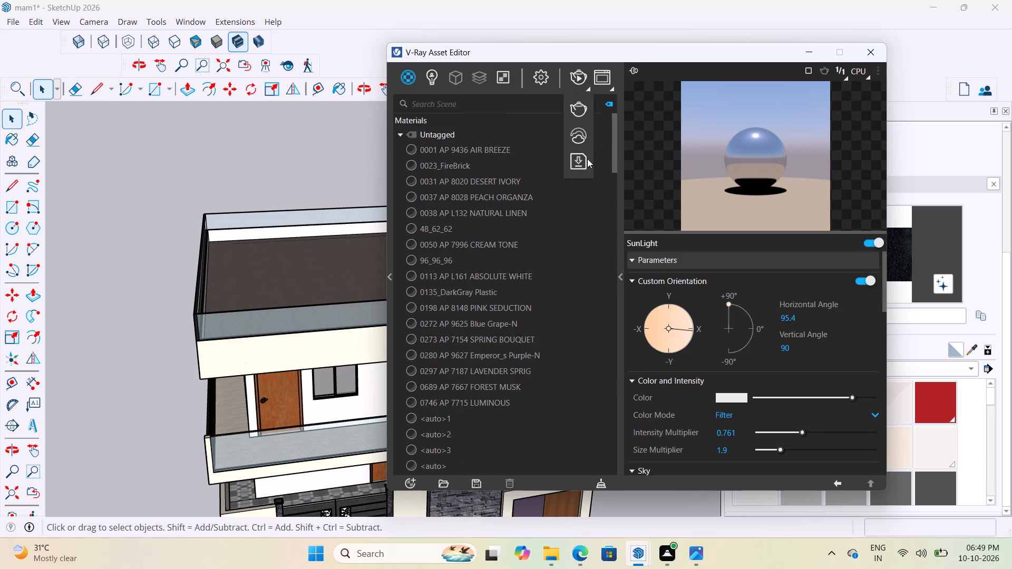
left_click(582, 229)
scroll(534, 215, "up", 2)
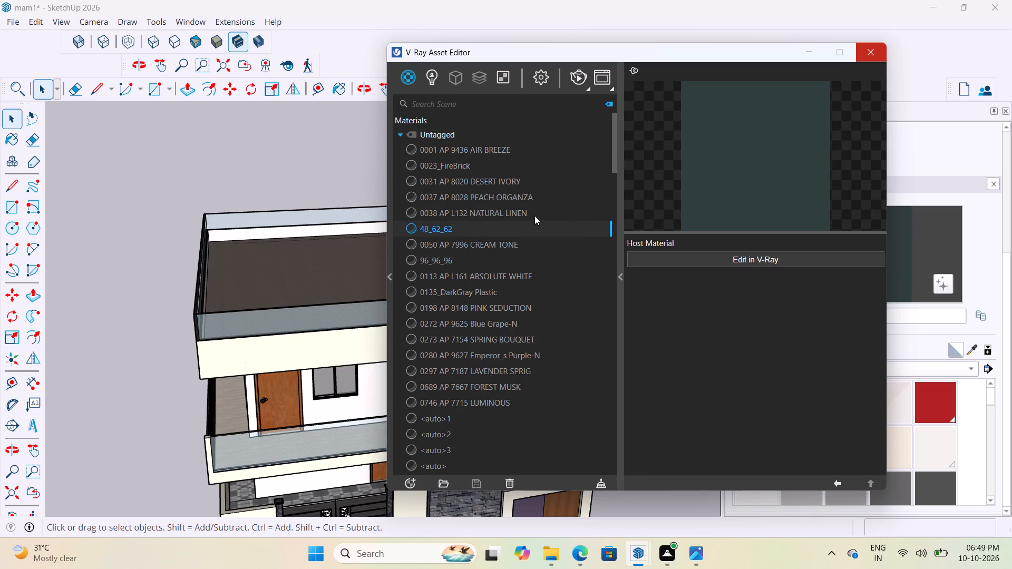
left_click(872, 51)
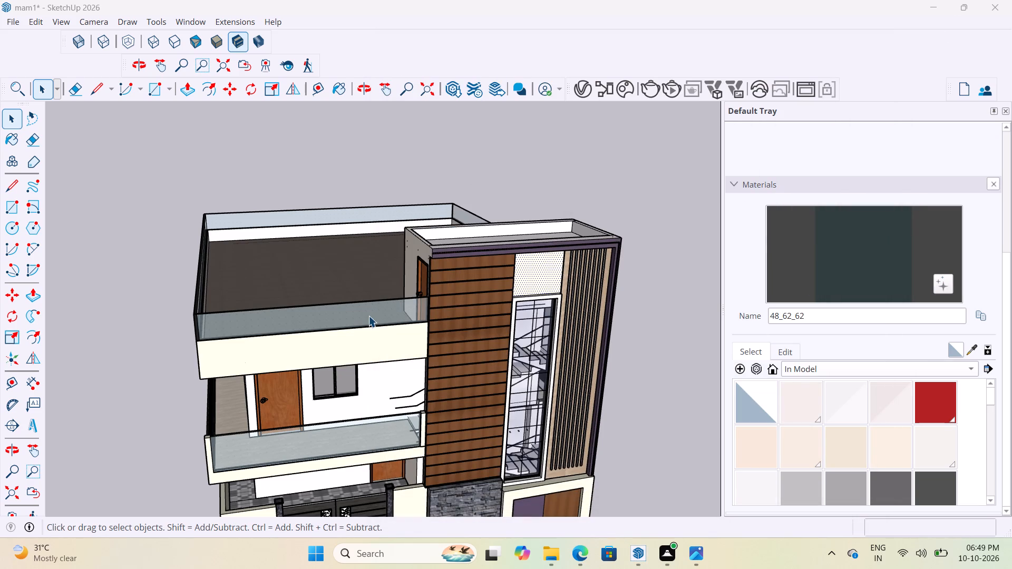
Select the terrace railing group and check the V-Ray Asset Editor for its material.
left_click(368, 316)
left_click(580, 93)
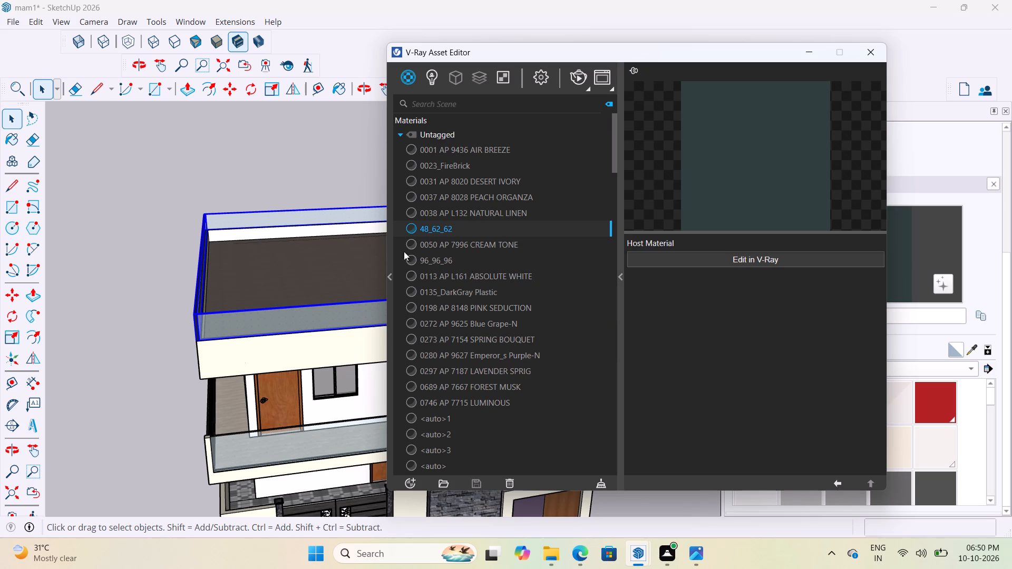
left_click(188, 185)
middle_click_drag(290, 289, 305, 266)
scroll(291, 286, "up", 1)
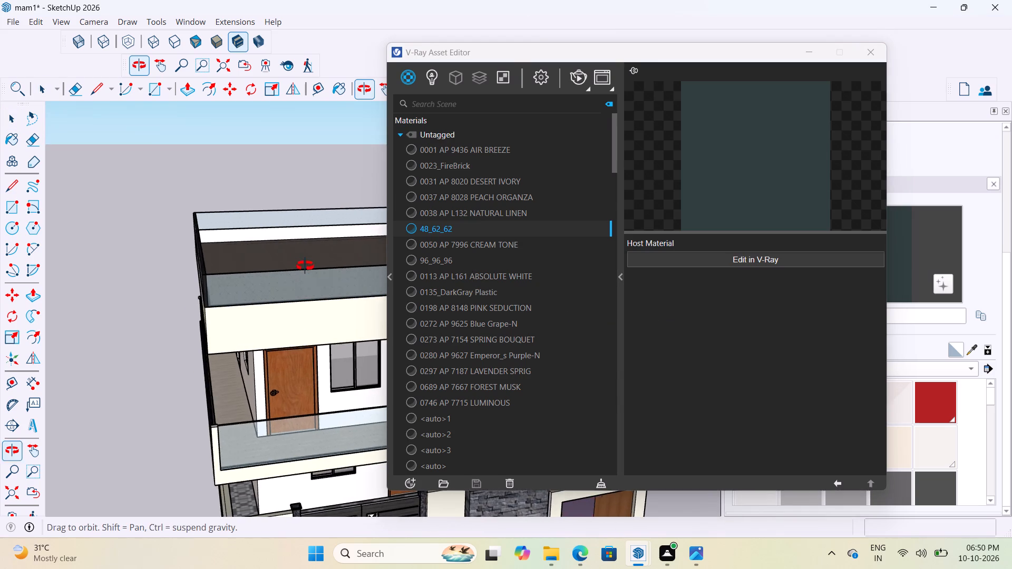
middle_click_drag(305, 266, 306, 266)
left_click(871, 55)
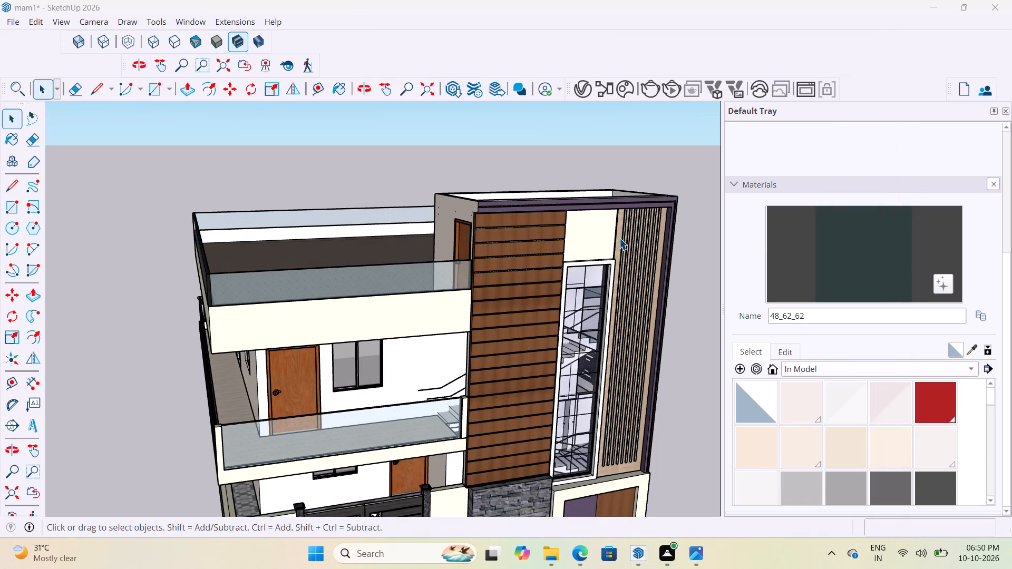
Select the wall face above the staircase window and check the V-Ray material list for its material.
left_click(593, 231)
left_click(587, 95)
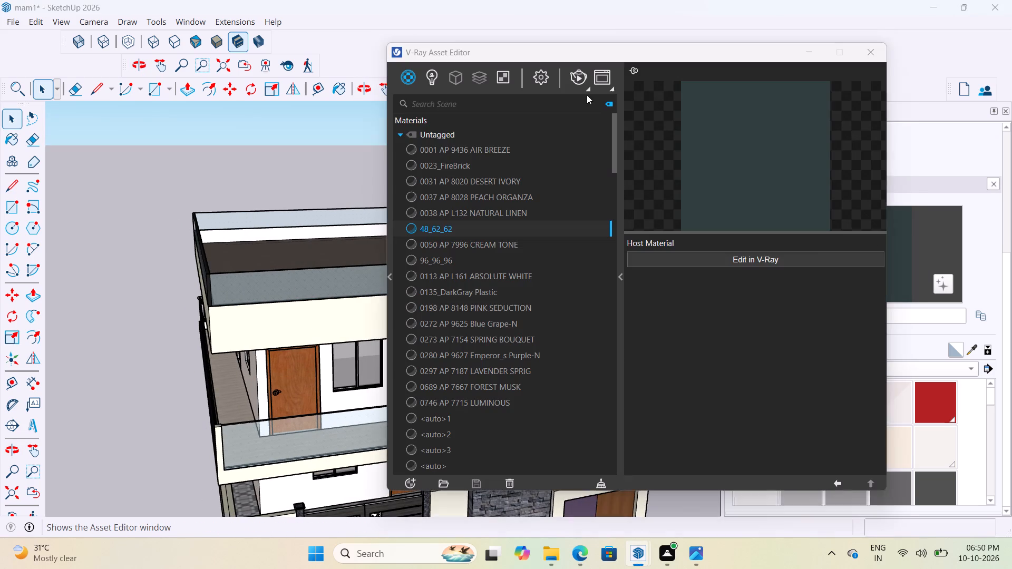
left_click(530, 230)
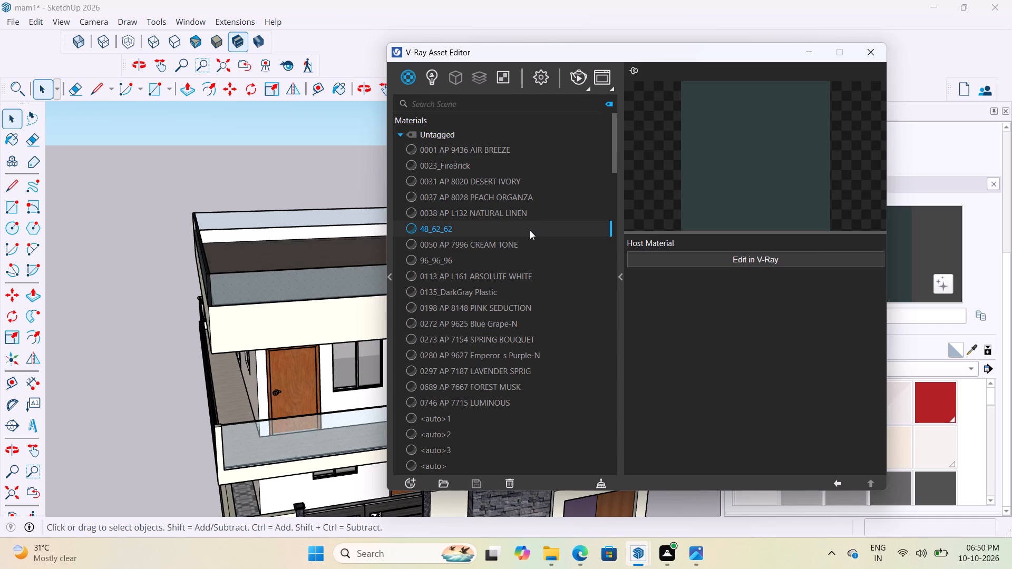
scroll(530, 230, "up", 5)
scroll(466, 336, "down", 19)
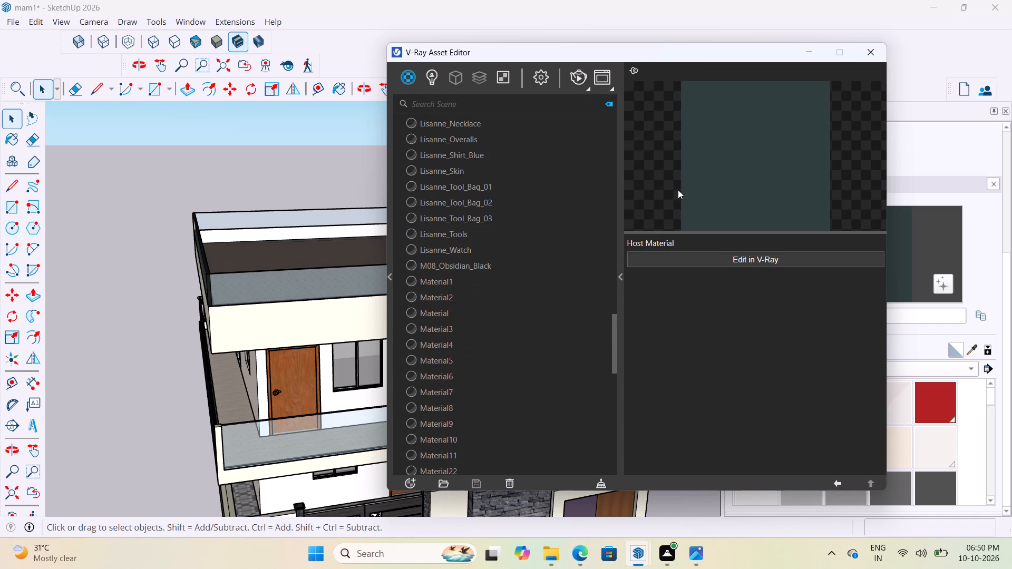
left_click(862, 61)
Inspect the terrace railing's front glass face and the edit settings of the 48_62_62 material.
scroll(542, 367, "down", 4)
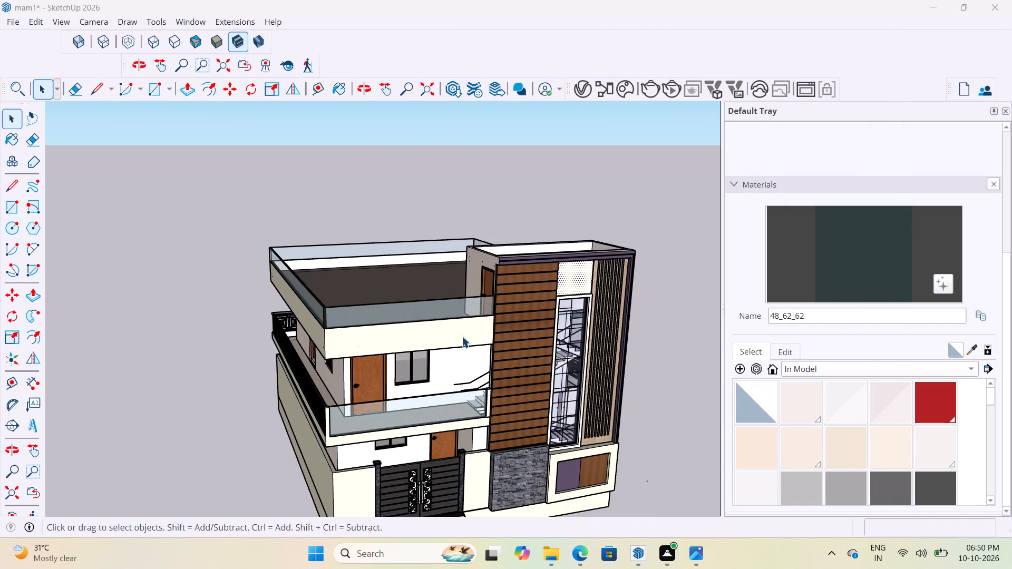
double_click(434, 313)
left_click(440, 313)
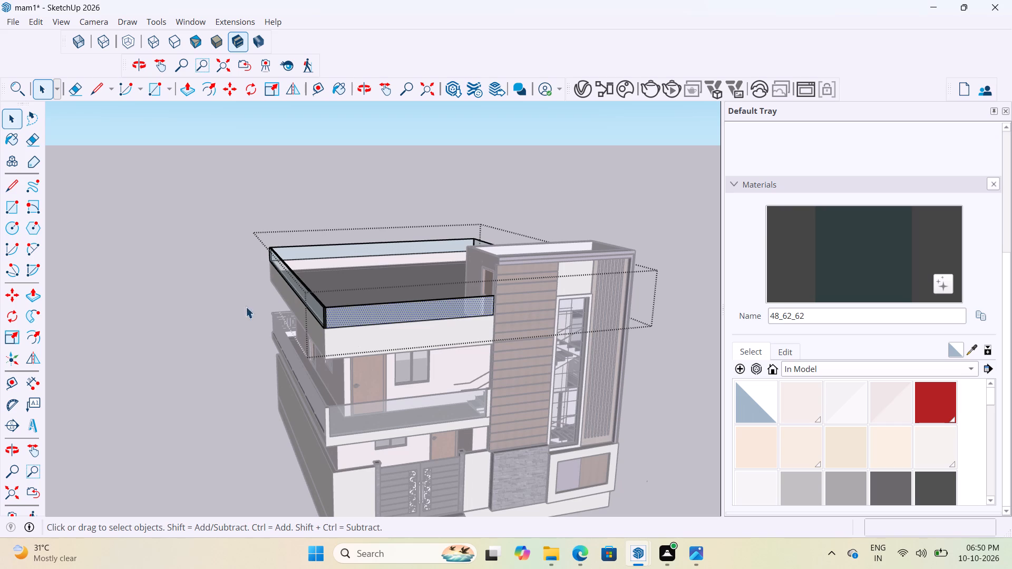
left_click(210, 329)
left_click(782, 355)
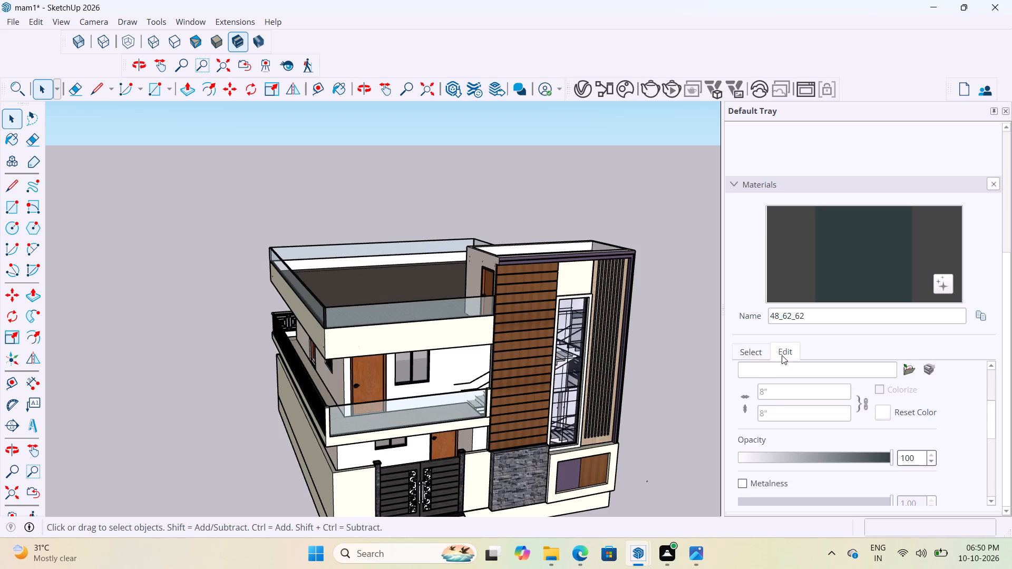
left_click(753, 353)
left_click(955, 351)
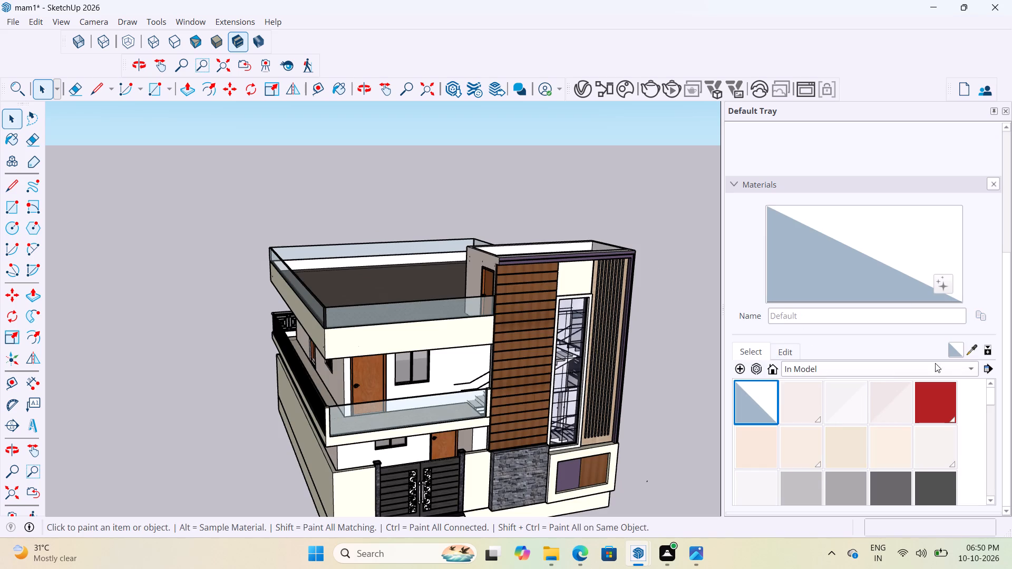
middle_click_drag(547, 375, 496, 380)
key("space")
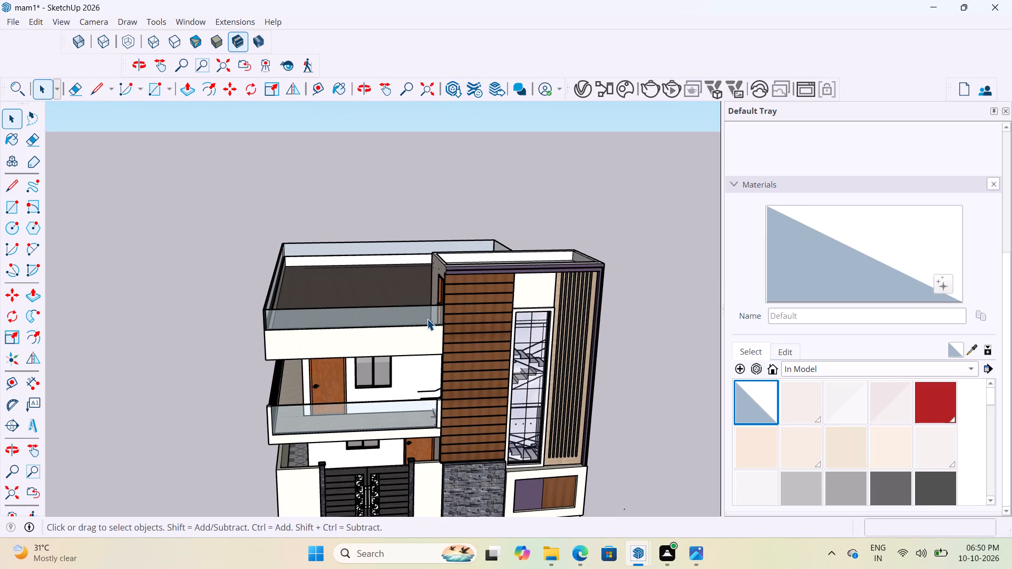
Select the terrace railing's front glass face and check the V-Ray material list, viewing the 0001 AP 9436 AIR BREEZE material.
double_click(427, 319)
left_click(427, 319)
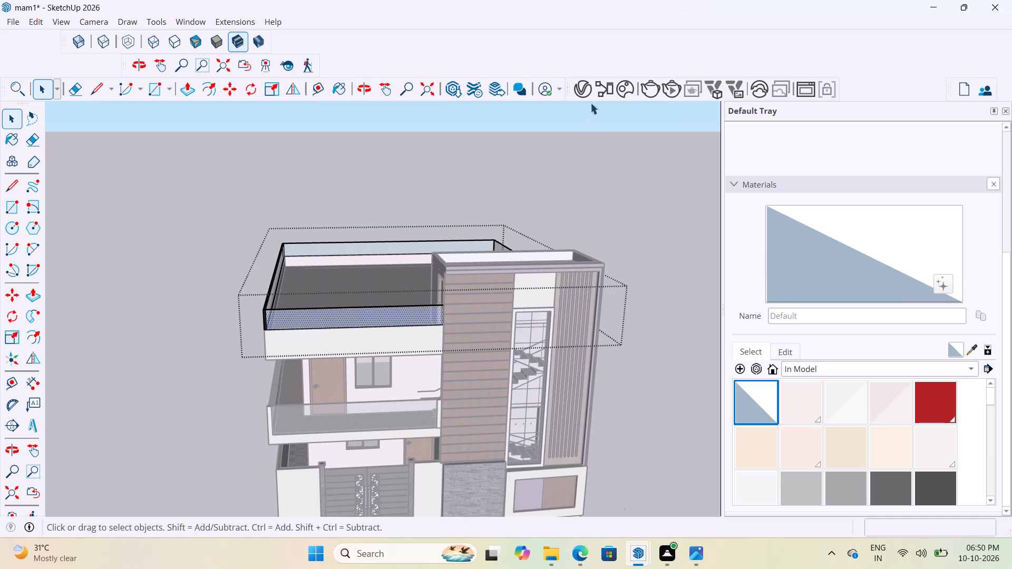
left_click(581, 93)
scroll(551, 236, "up", 20)
scroll(551, 236, "up", 1)
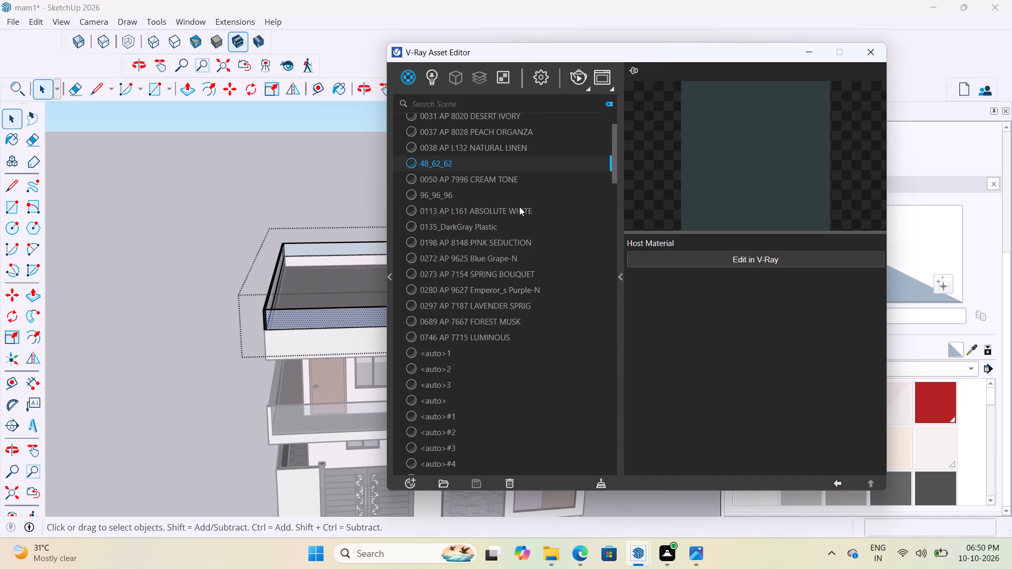
scroll(519, 207, "up", 2)
scroll(468, 147, "up", 3)
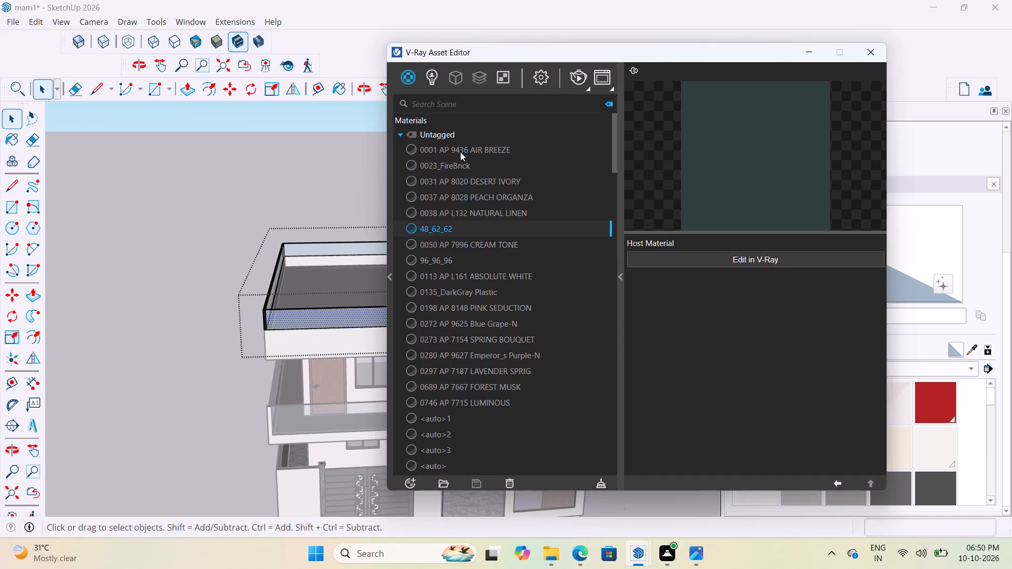
left_click(460, 152)
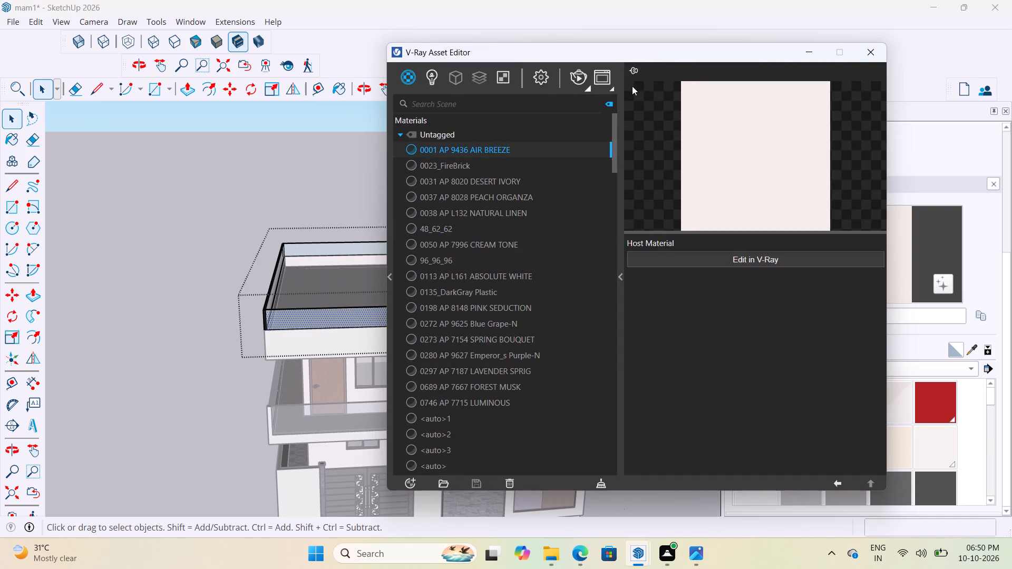
left_click(874, 50)
left_click(167, 241)
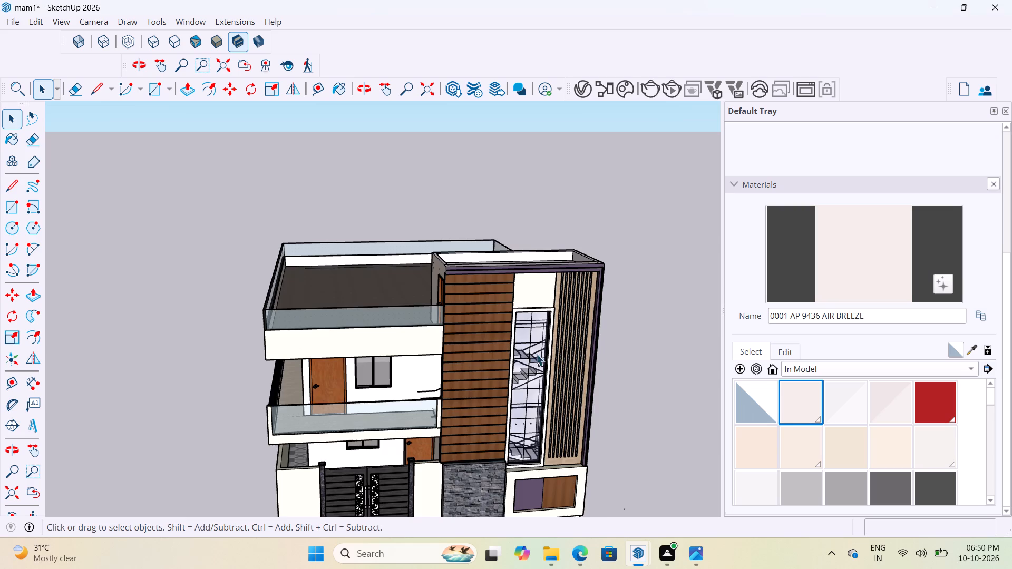
Select the wall face above the staircase window and check the V-Ray Asset Editor for its material.
scroll(532, 340, "up", 10)
double_click(618, 257)
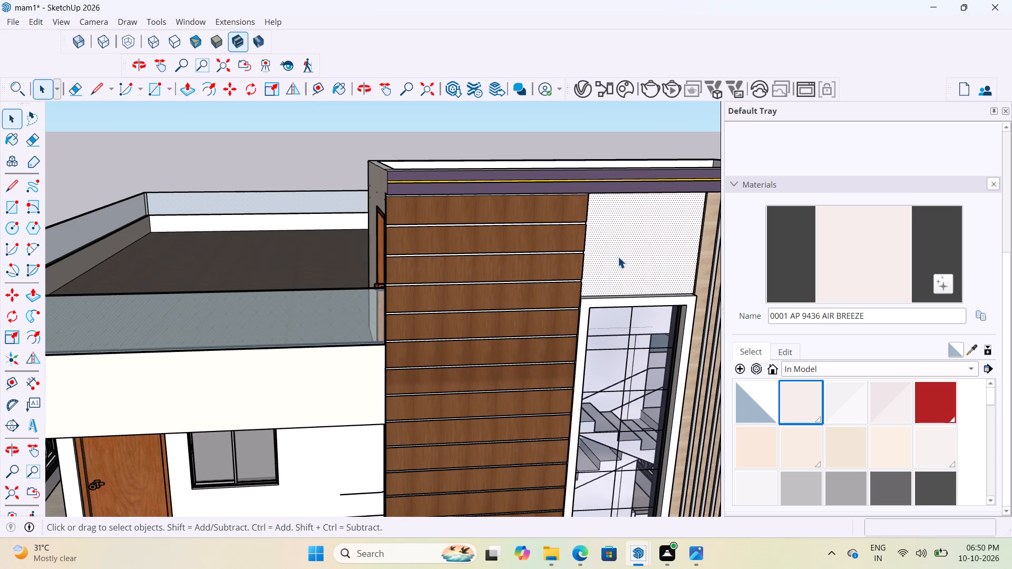
double_click(618, 257)
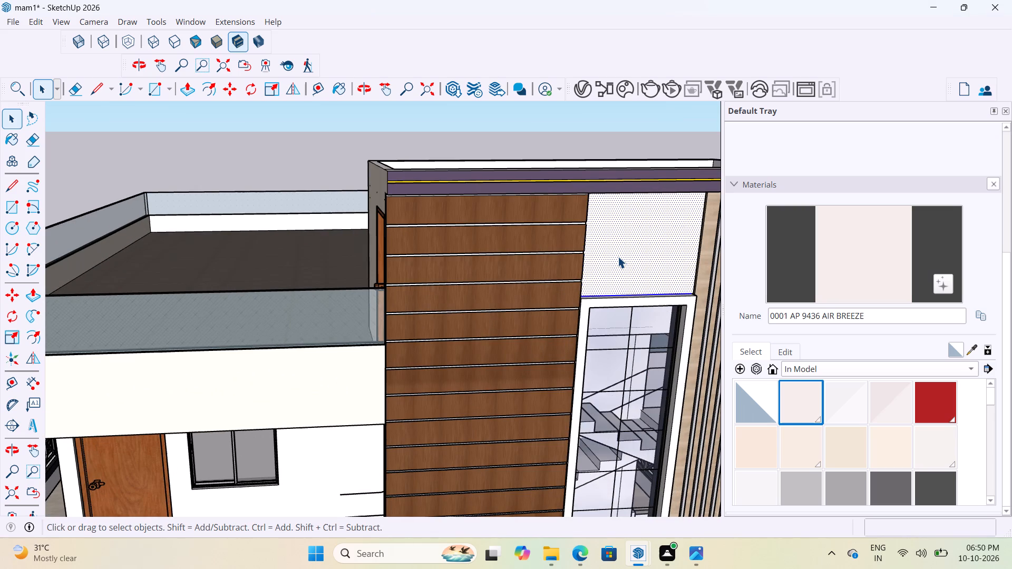
key("b")
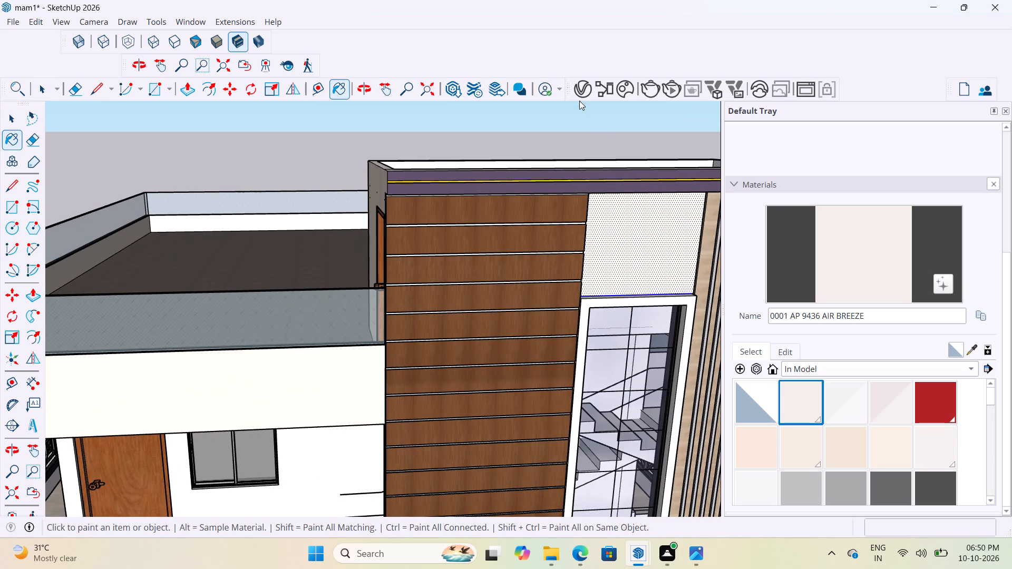
left_click(582, 94)
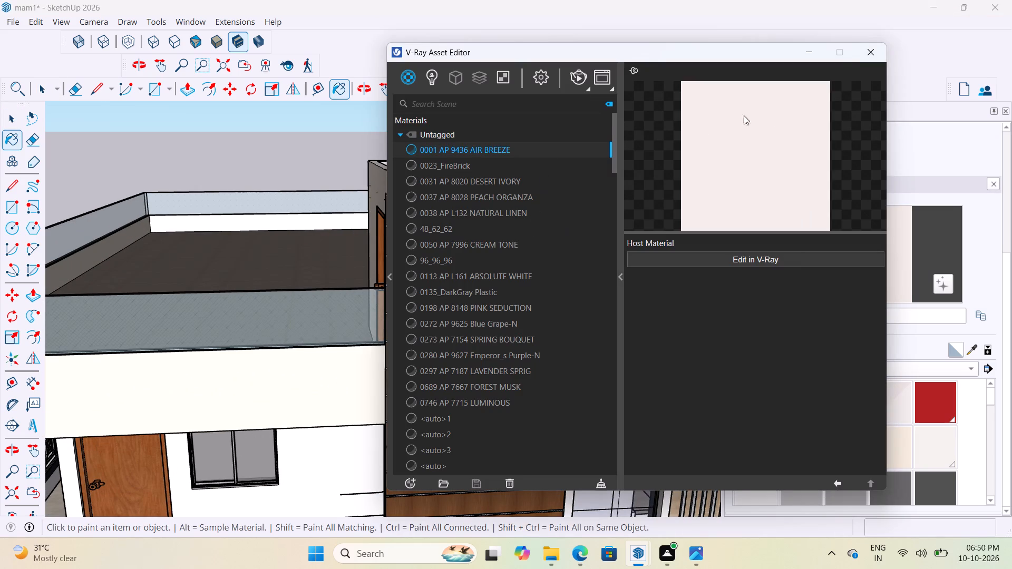
left_click(883, 56)
scroll(739, 156, "down", 9)
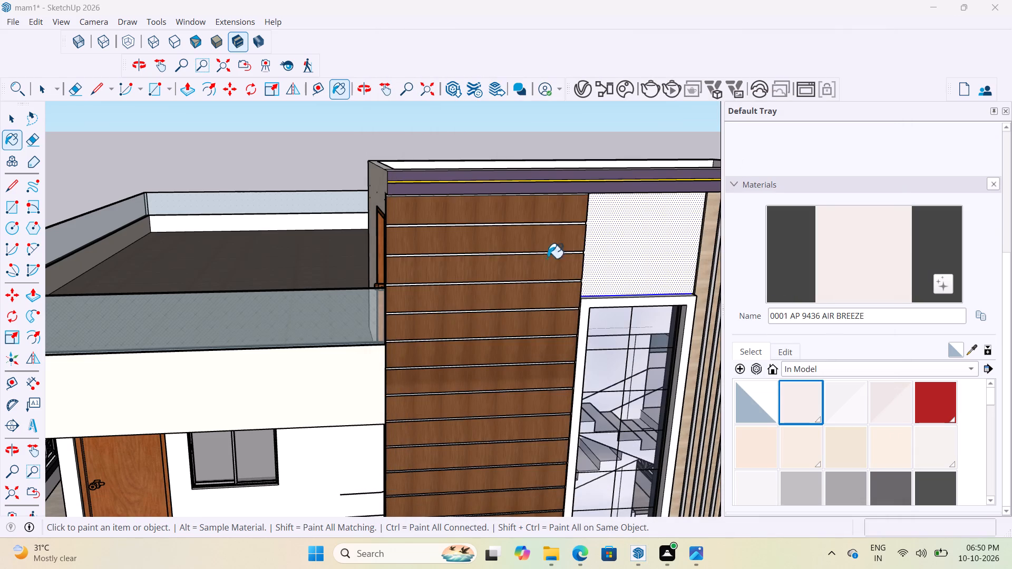
scroll(483, 250, "down", 11)
key("space")
left_click(156, 242)
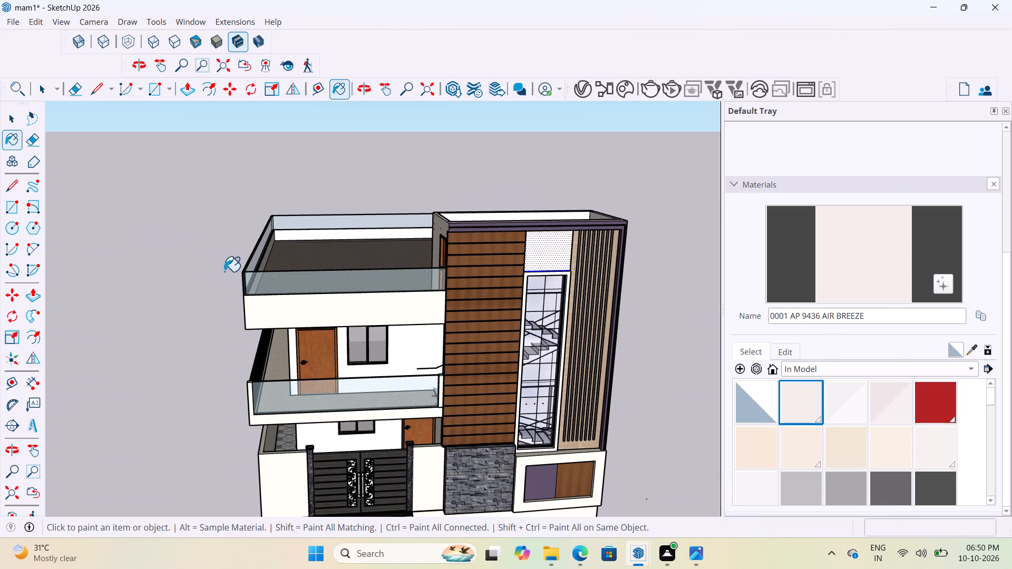
key("space")
key("space")
Open the terrace railing group again and check the V-Ray Asset Editor for its glass material.
scroll(212, 297, "up", 4)
scroll(123, 316, "down", 3)
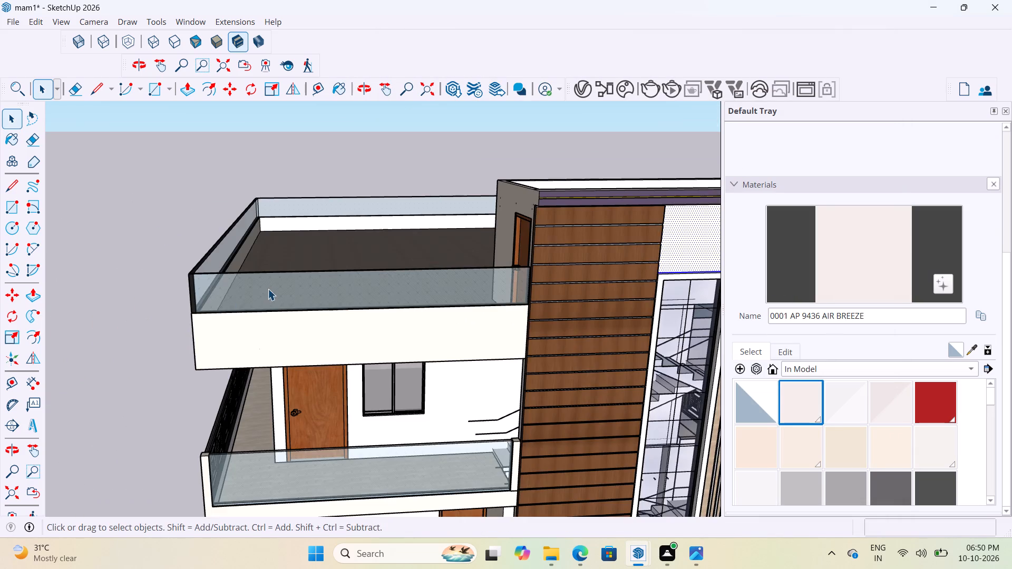
double_click(268, 289)
key("b")
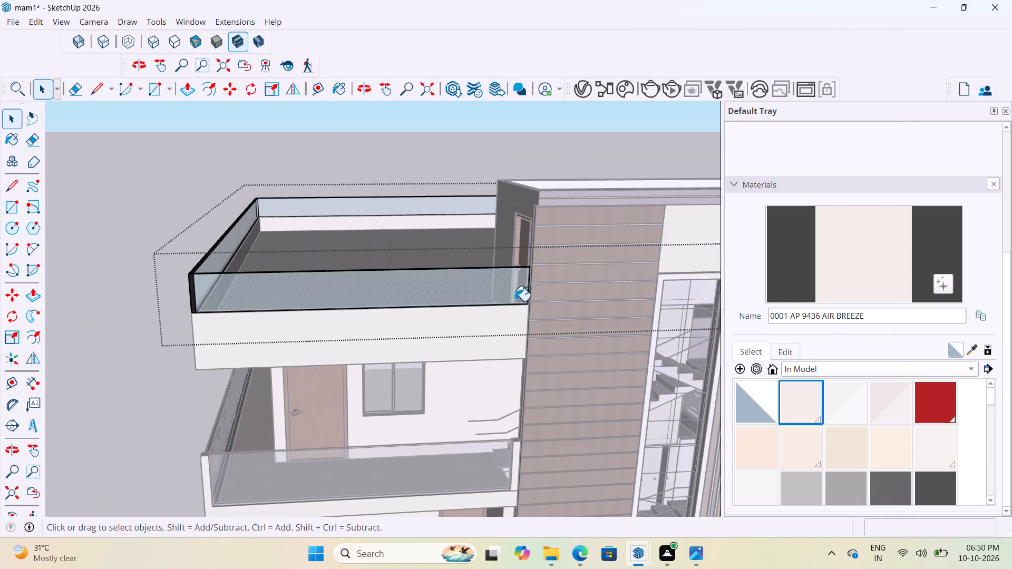
left_click(583, 90)
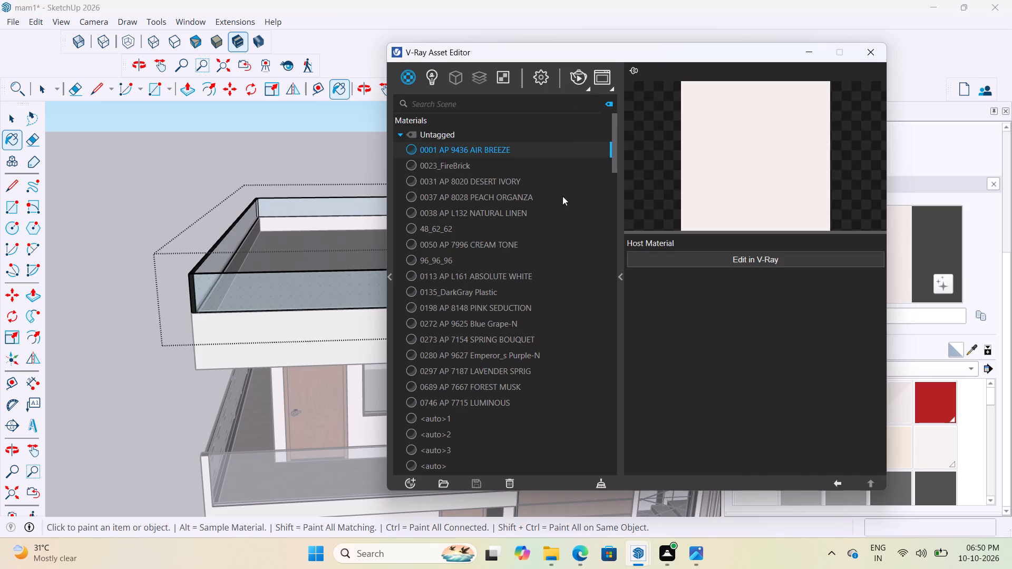
scroll(511, 155, "up", 8)
left_click(860, 60)
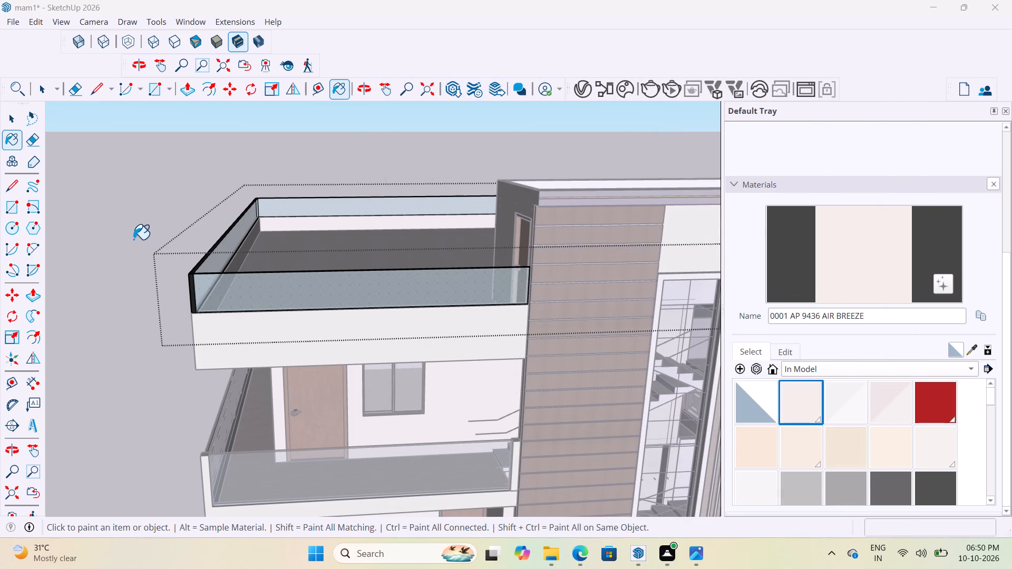
key("space")
left_click(133, 239)
key("space")
key("space")
left_click(130, 190)
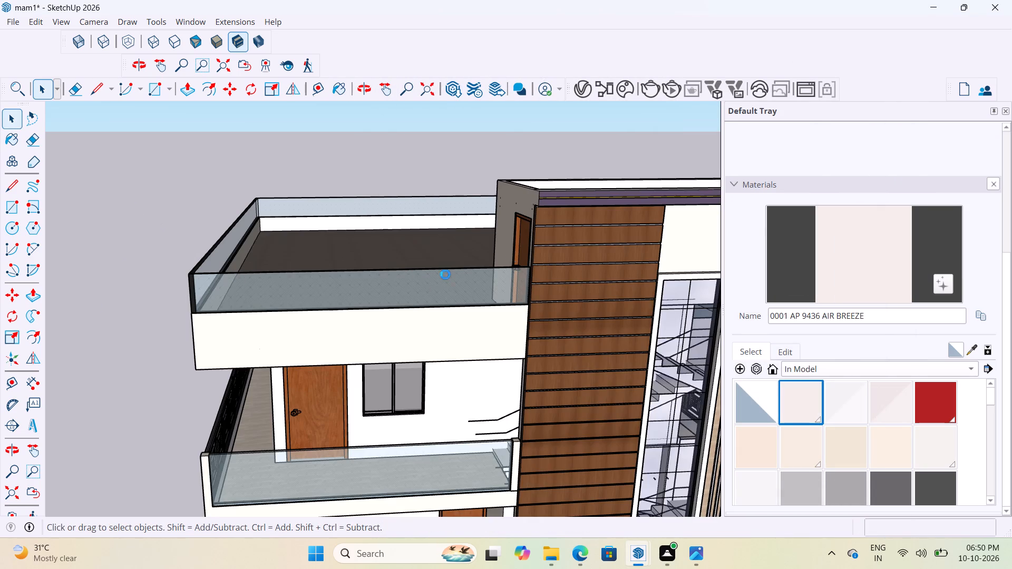
Select a plank face in the wood cladding group and browse the V-Ray material list for its material.
double_click(569, 255)
left_click(570, 255)
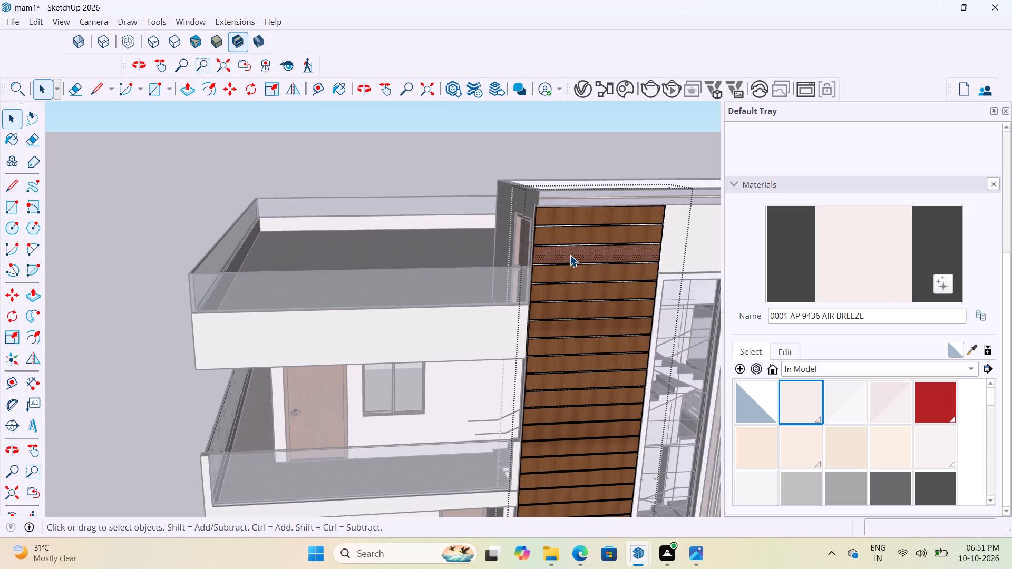
left_click(580, 87)
scroll(578, 237, "up", 3)
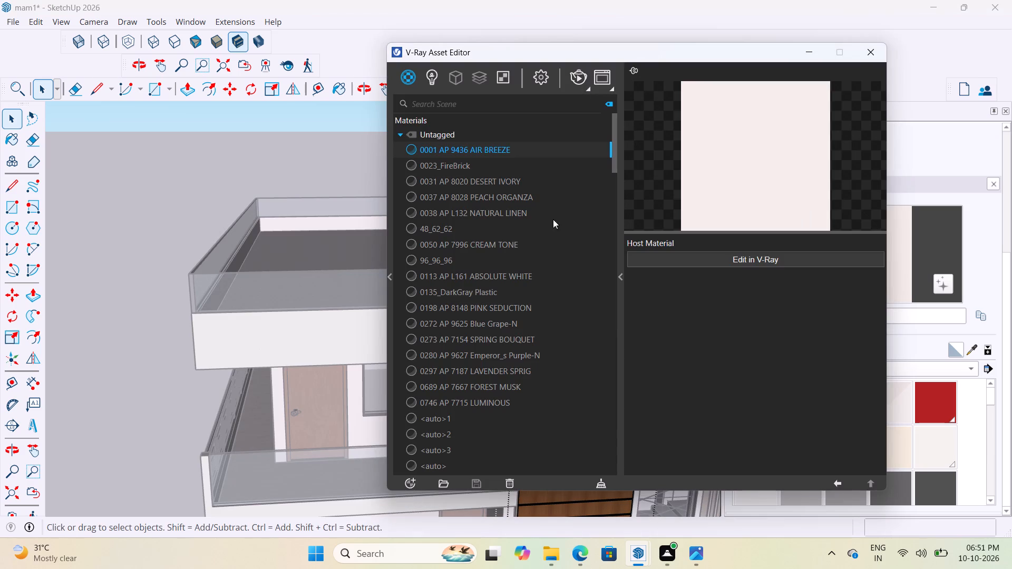
scroll(552, 238, "down", 20)
scroll(552, 238, "down", 15)
scroll(495, 336, "up", 16)
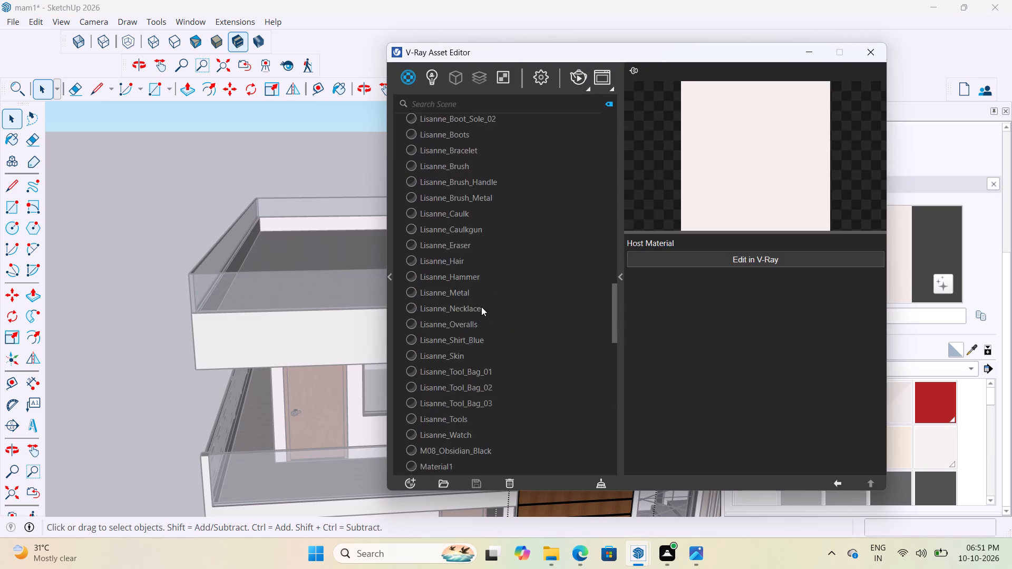
scroll(481, 307, "up", 20)
scroll(481, 307, "up", 5)
key("b")
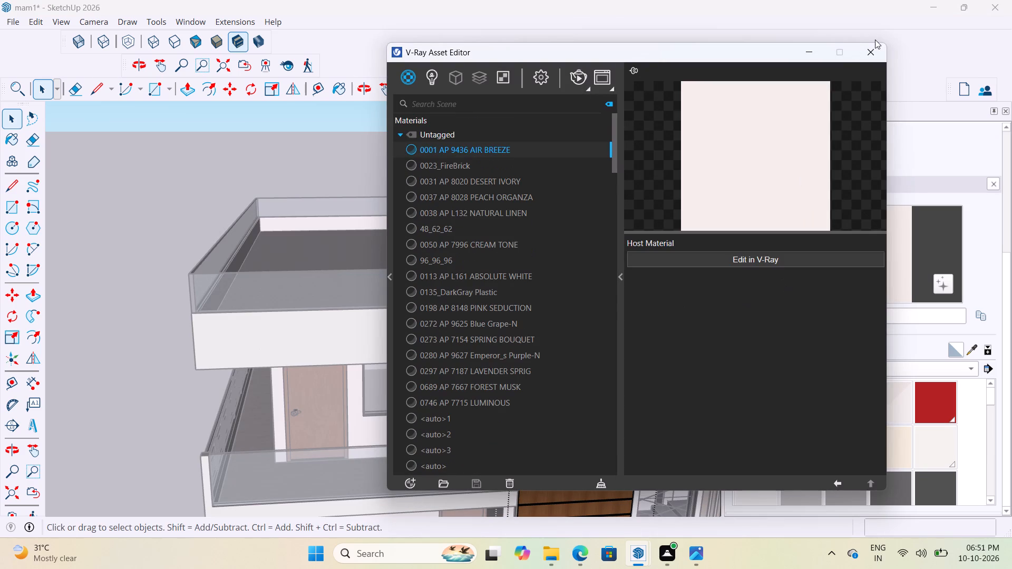
left_click(872, 57)
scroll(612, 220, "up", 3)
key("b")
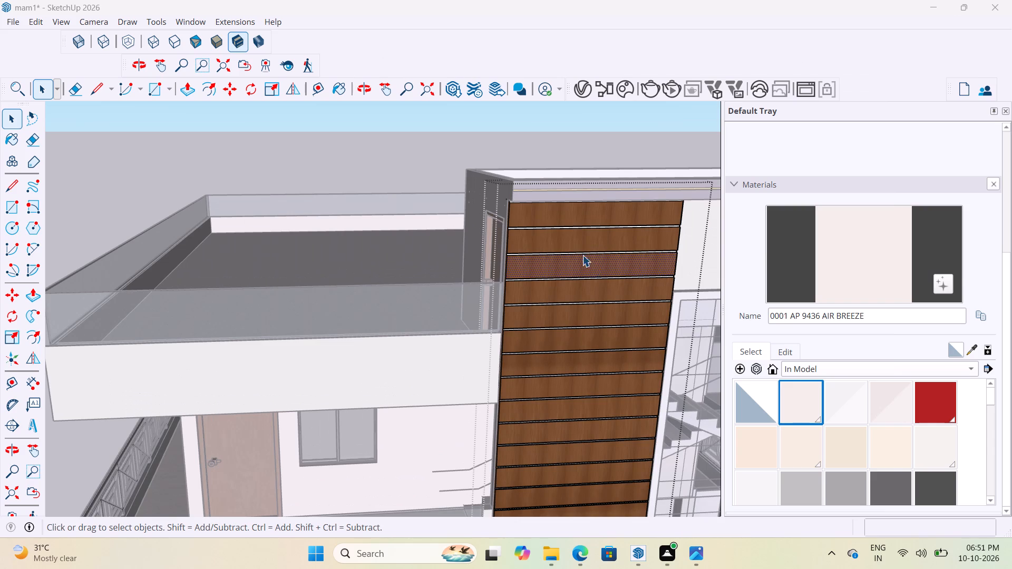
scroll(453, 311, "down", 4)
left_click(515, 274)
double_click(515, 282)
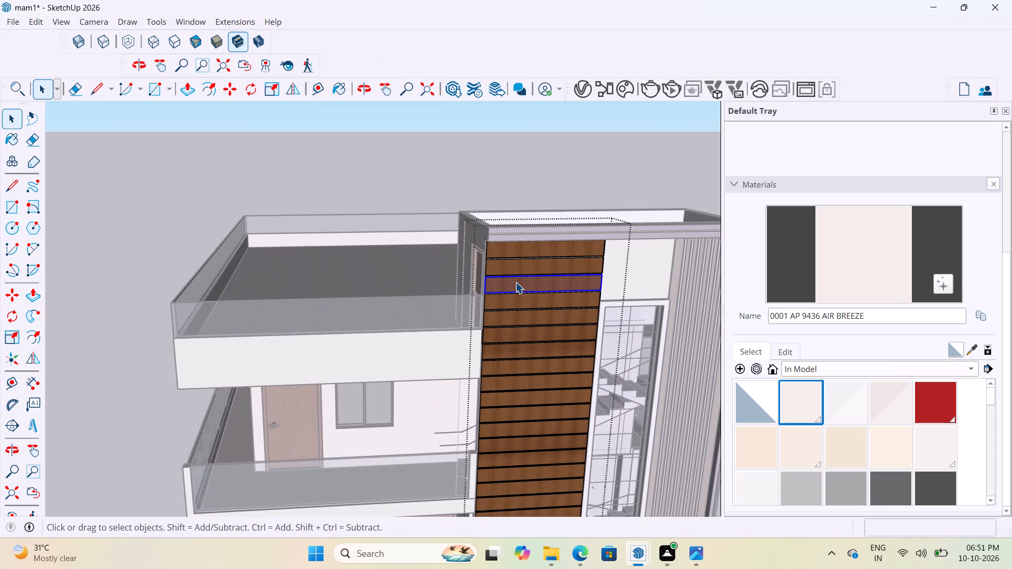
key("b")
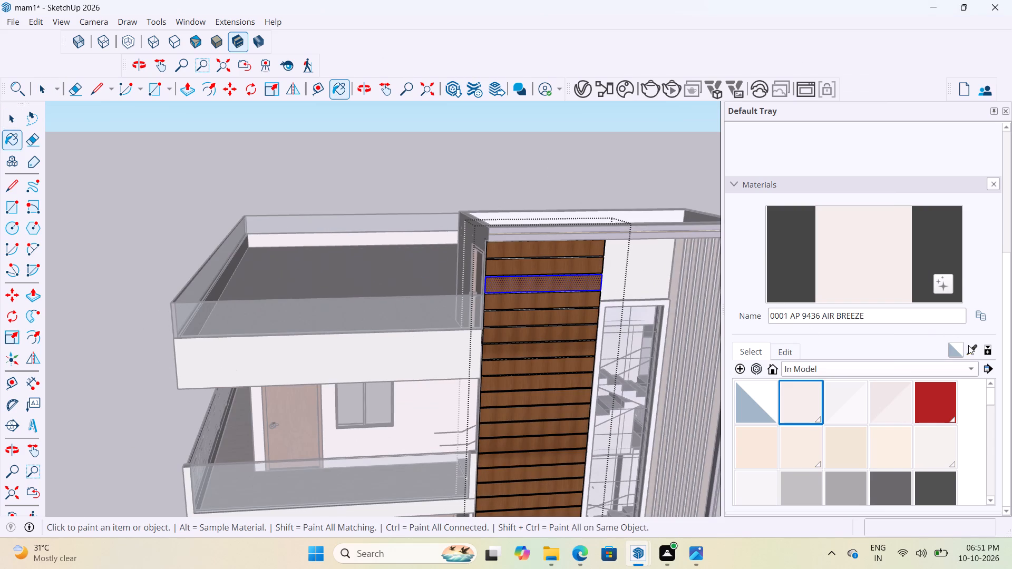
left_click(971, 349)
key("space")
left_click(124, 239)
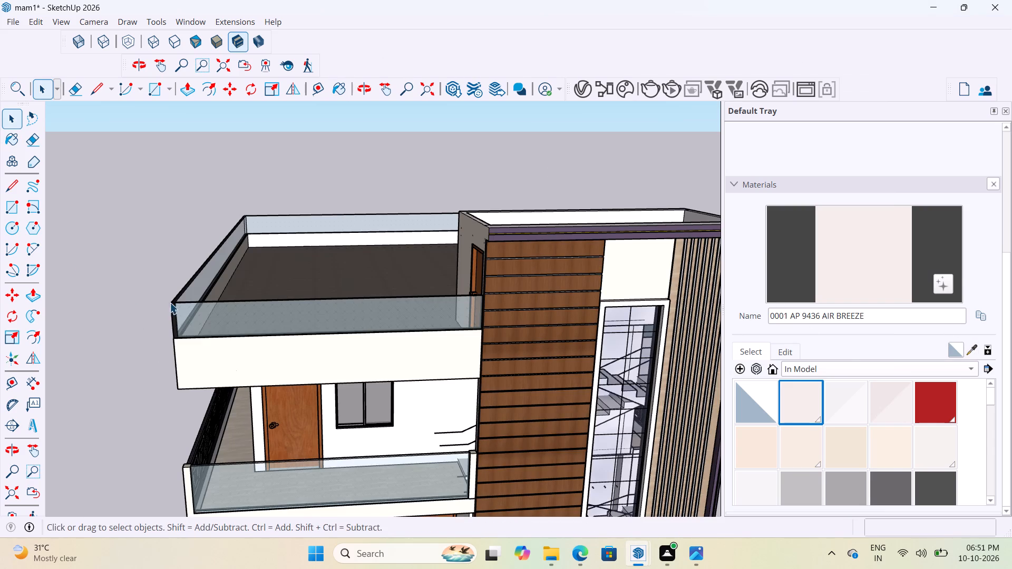
Open the terrace railing group and sample the Glass_Safety_01 material from its front glass face.
double_click(283, 320)
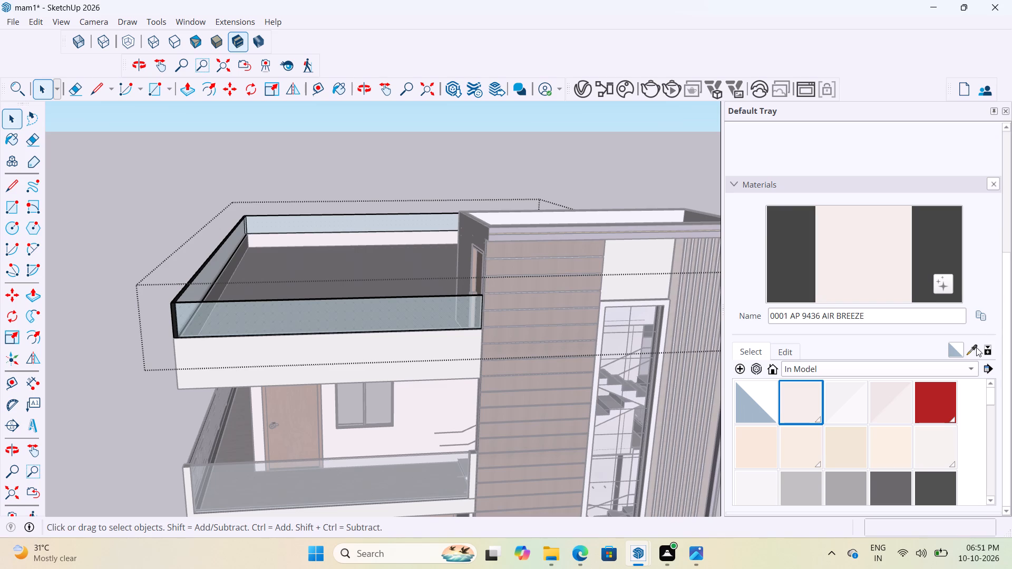
left_click(976, 347)
left_click(435, 317)
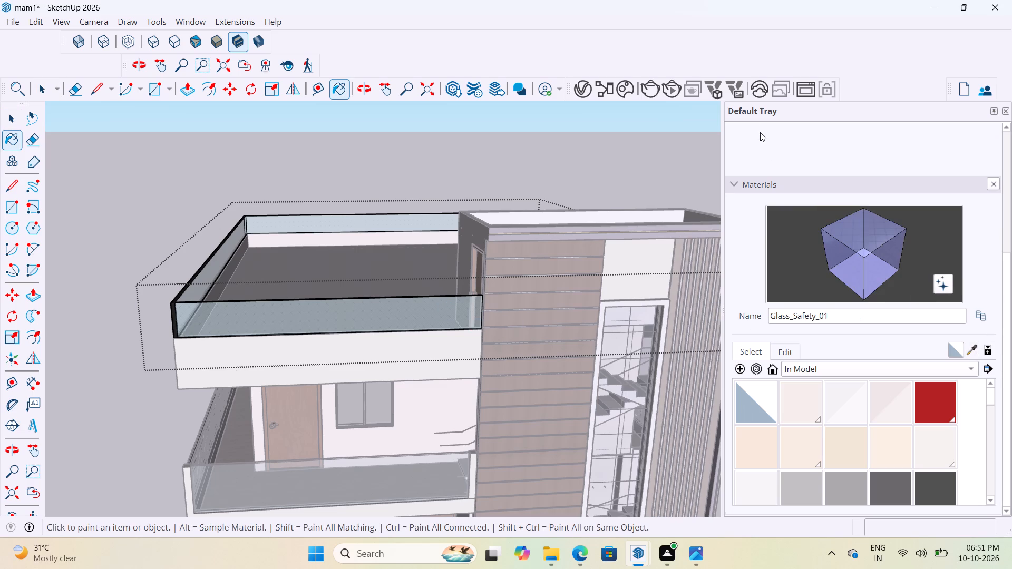
Convert the Glass_Safety_01 material to a V-Ray material in the Asset Editor.
left_click(577, 88)
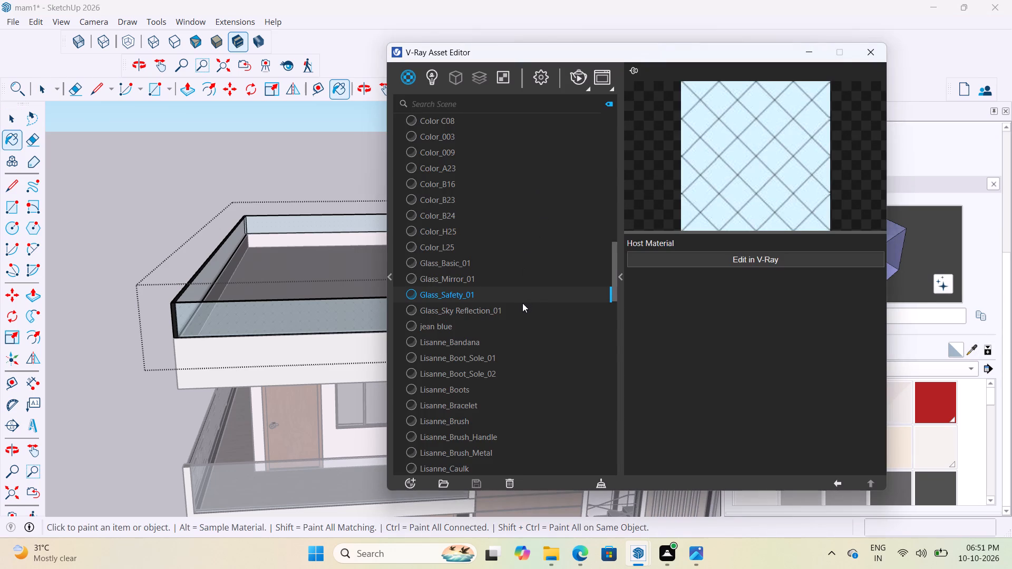
right_click(527, 295)
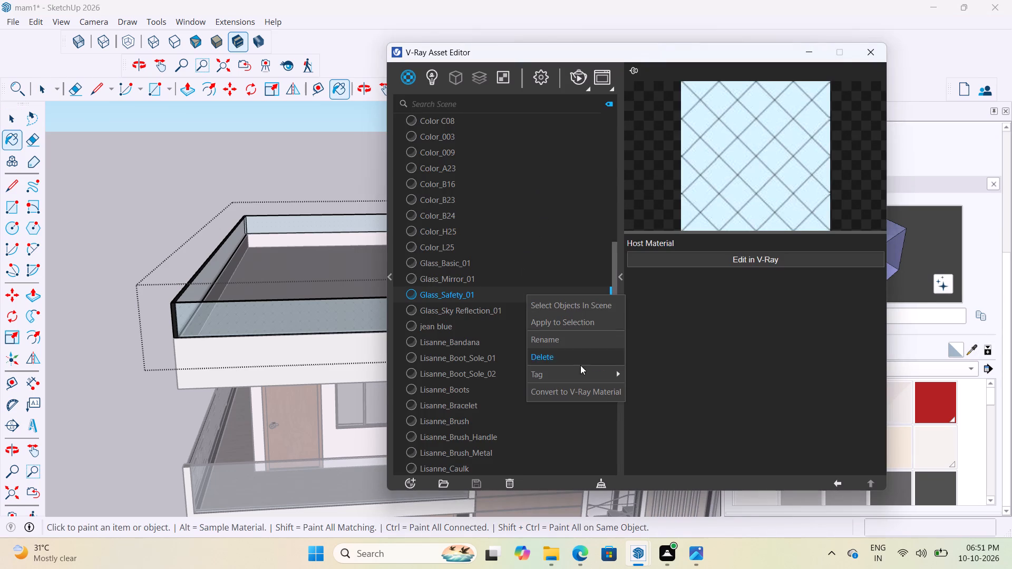
left_click(583, 395)
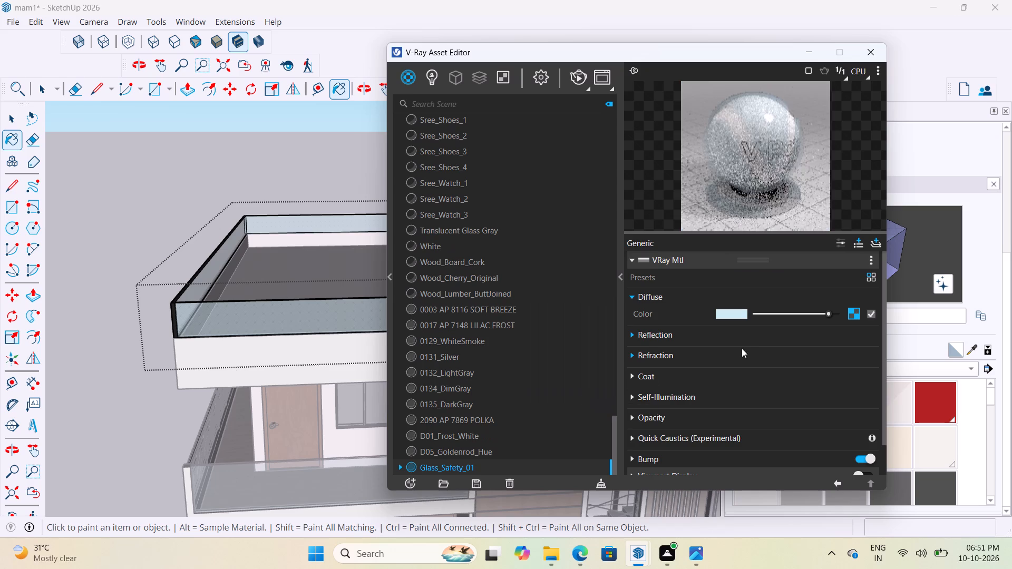
View the reflection settings of the Glass_Safety_01 V-Ray material and add a new layer to it.
scroll(712, 326, "down", 1)
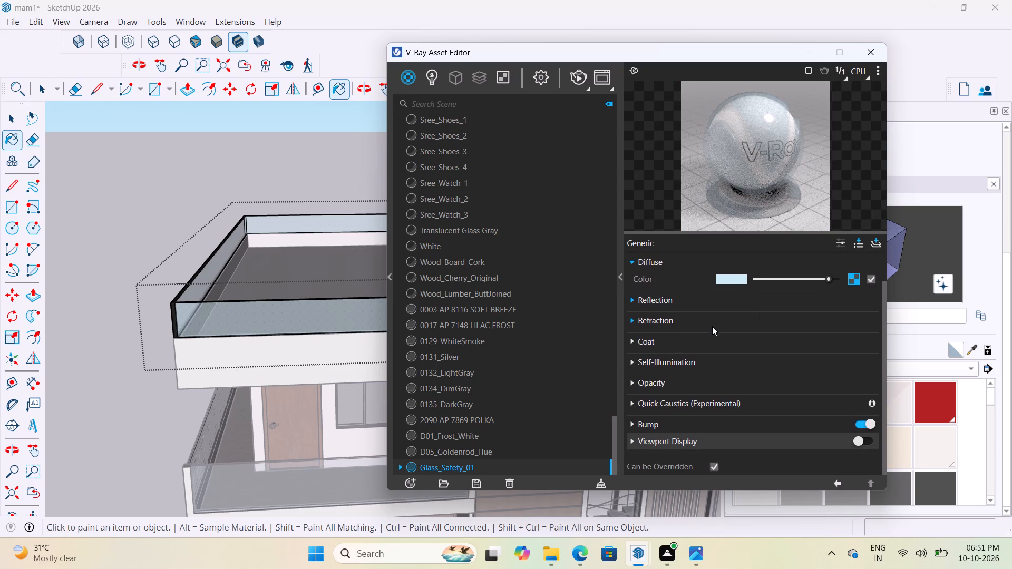
left_click(708, 306)
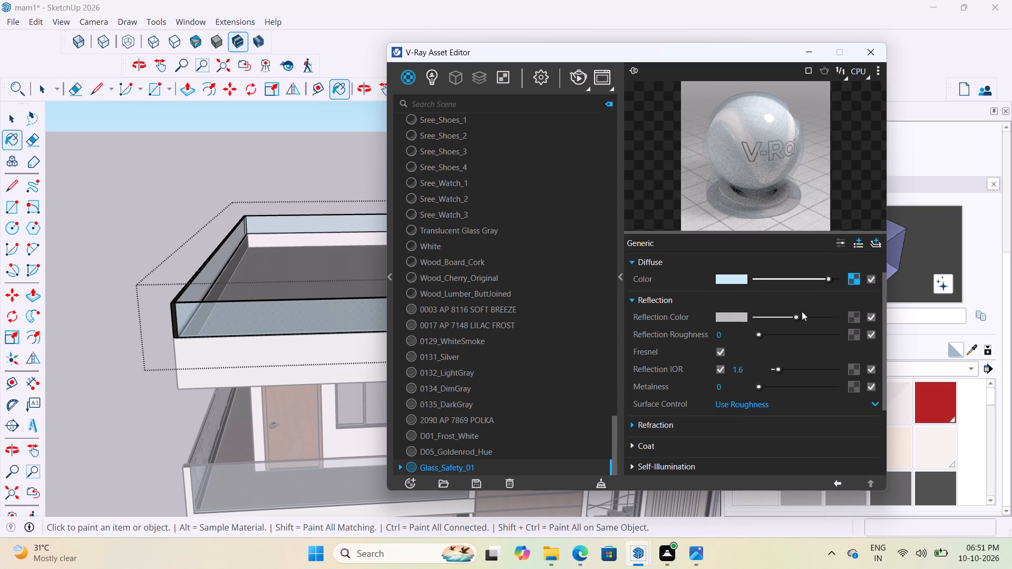
left_click(878, 244)
left_click(831, 271)
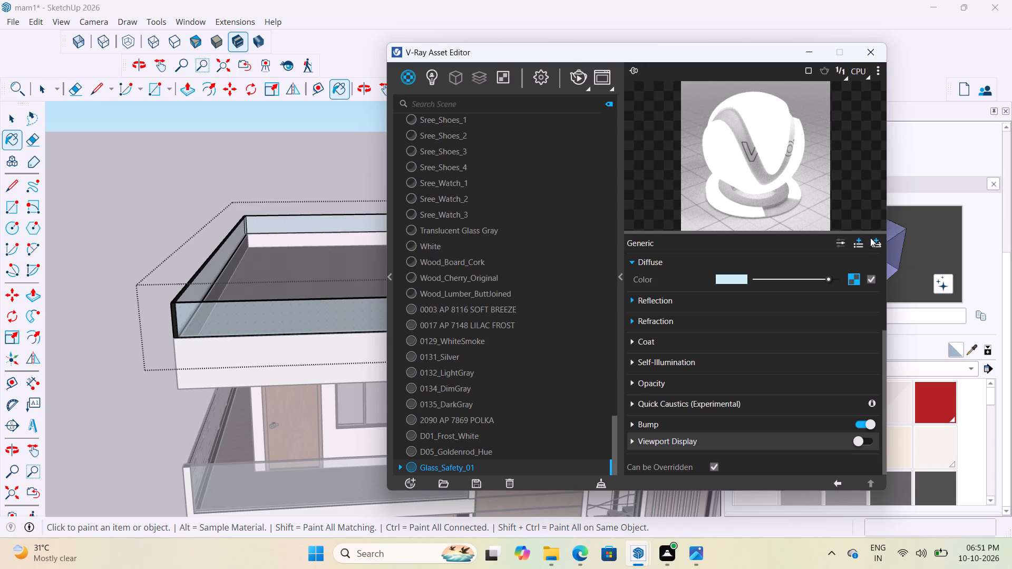
scroll(735, 364, "down", 2)
Expand the reflection settings of the Glass_Safety_01 material and brighten its reflection color to near white.
scroll(735, 364, "down", 3)
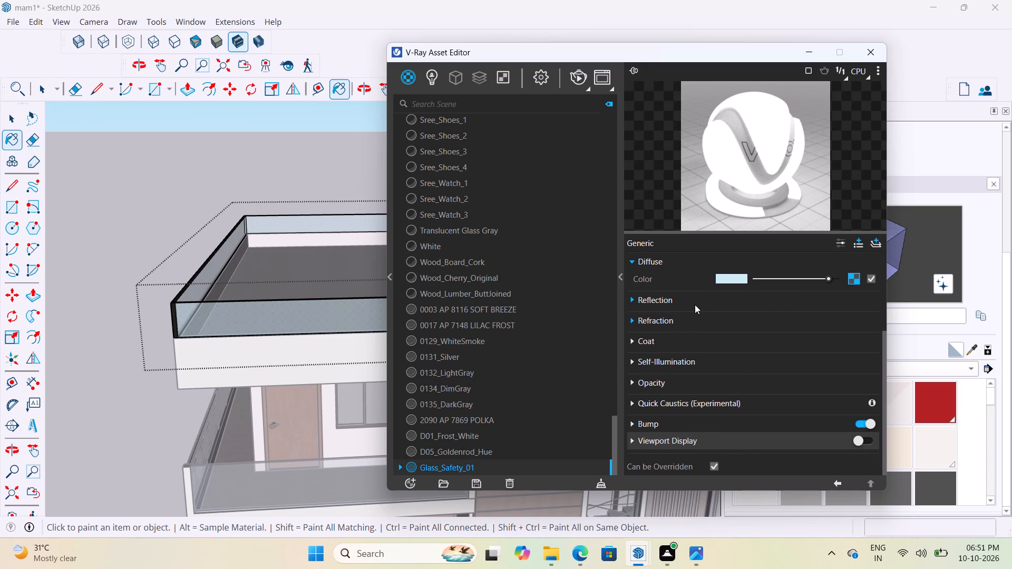
left_click(695, 305)
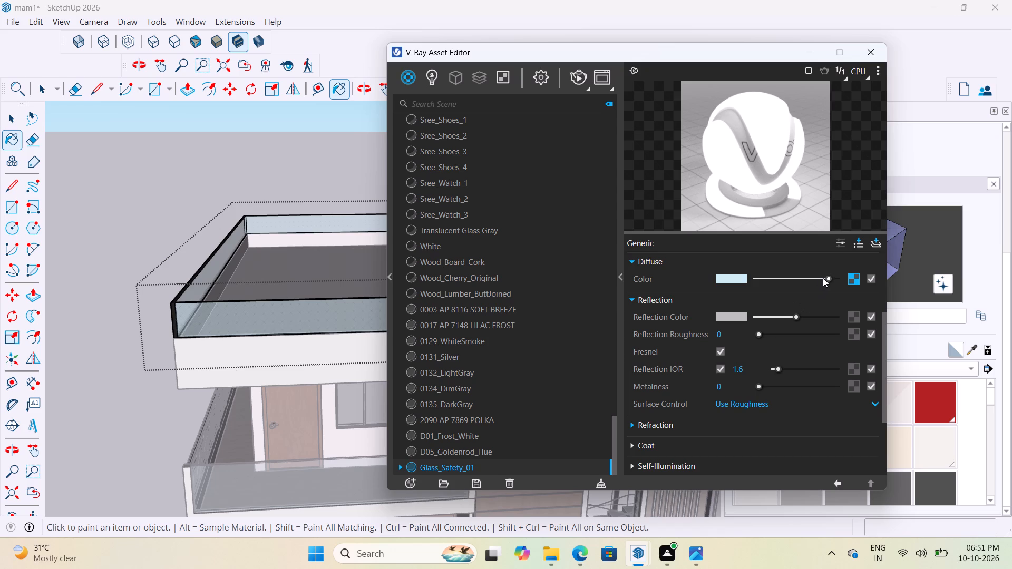
left_click_drag(795, 315, 824, 312)
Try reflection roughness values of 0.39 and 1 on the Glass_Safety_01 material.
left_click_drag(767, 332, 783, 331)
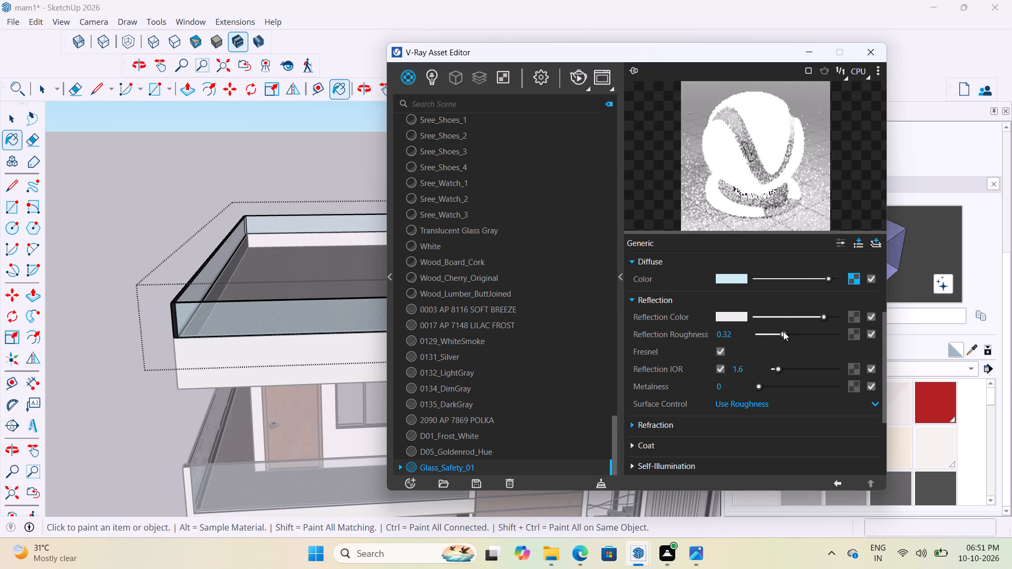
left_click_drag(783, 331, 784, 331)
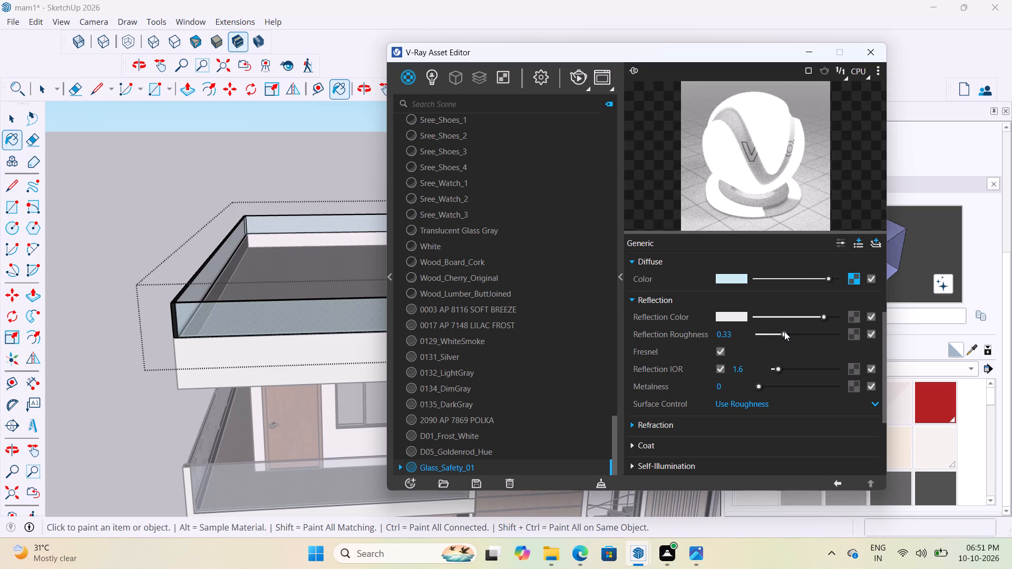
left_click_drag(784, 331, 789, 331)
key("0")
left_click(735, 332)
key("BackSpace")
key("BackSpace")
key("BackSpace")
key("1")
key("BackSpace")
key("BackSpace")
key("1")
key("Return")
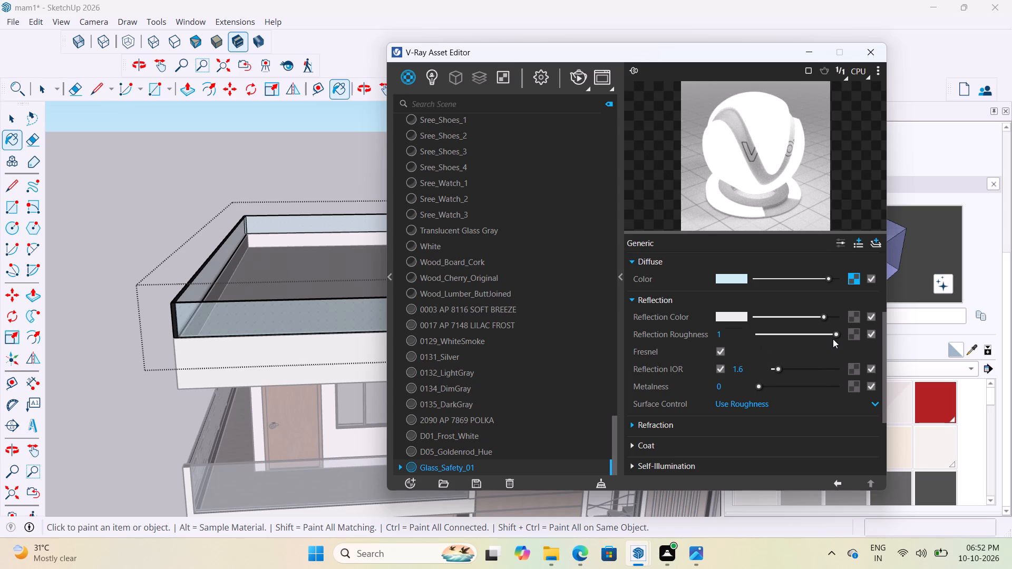
Set the reflection roughness of the Glass_Safety_01 material to about 0.62.
left_click_drag(832, 337, 812, 337)
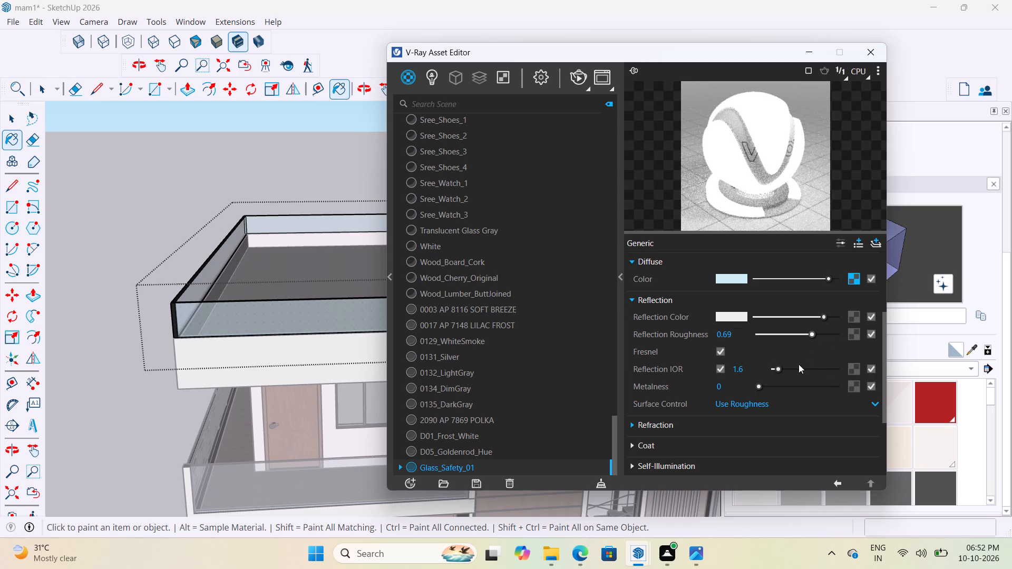
left_click(807, 332)
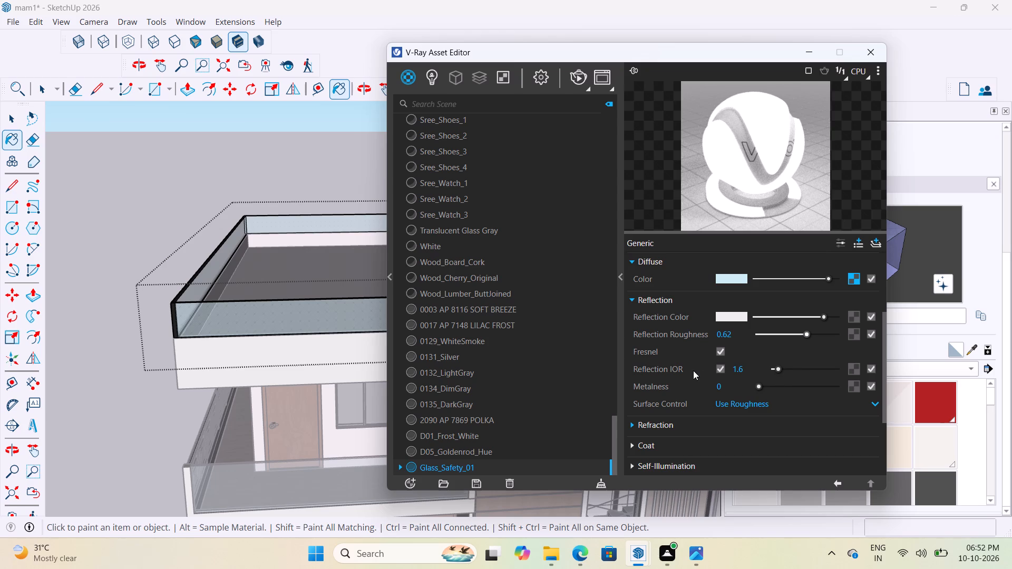
Raise the reflection IOR of the Glass_Safety_01 material to about 3.37.
scroll(699, 376, "down", 1)
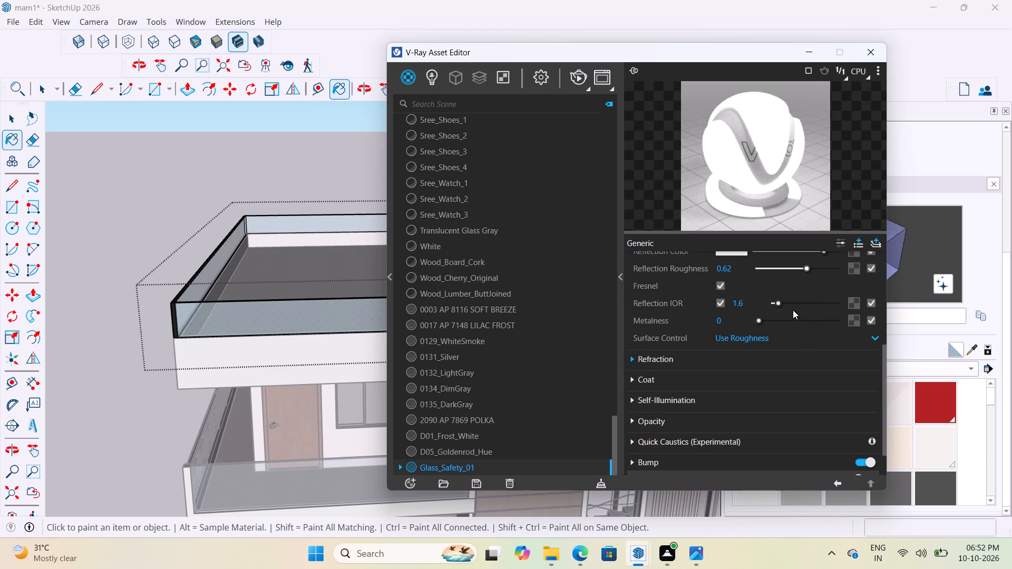
left_click(782, 302)
Expand the refraction settings of the Glass_Safety_01 material.
left_click(685, 359)
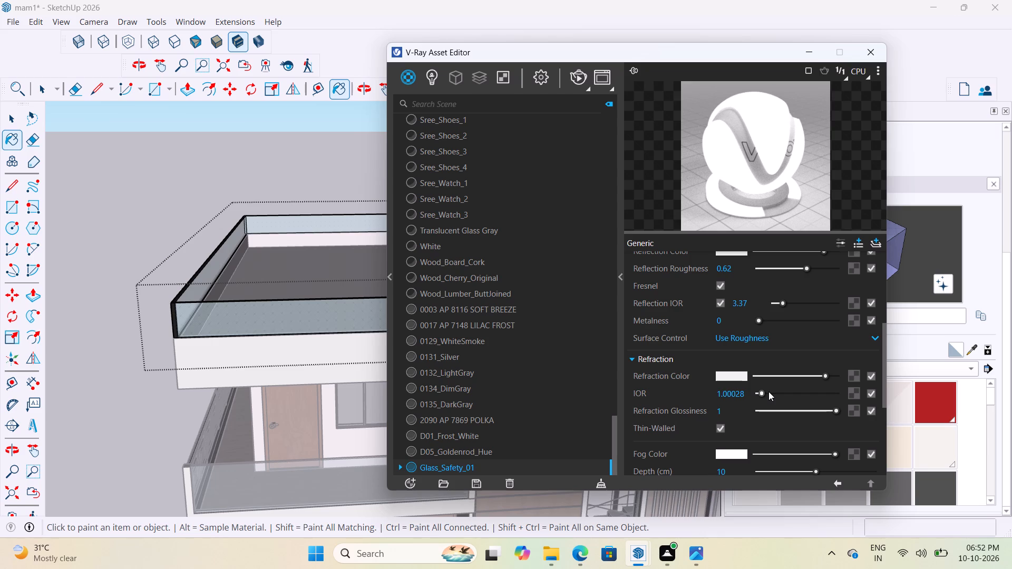